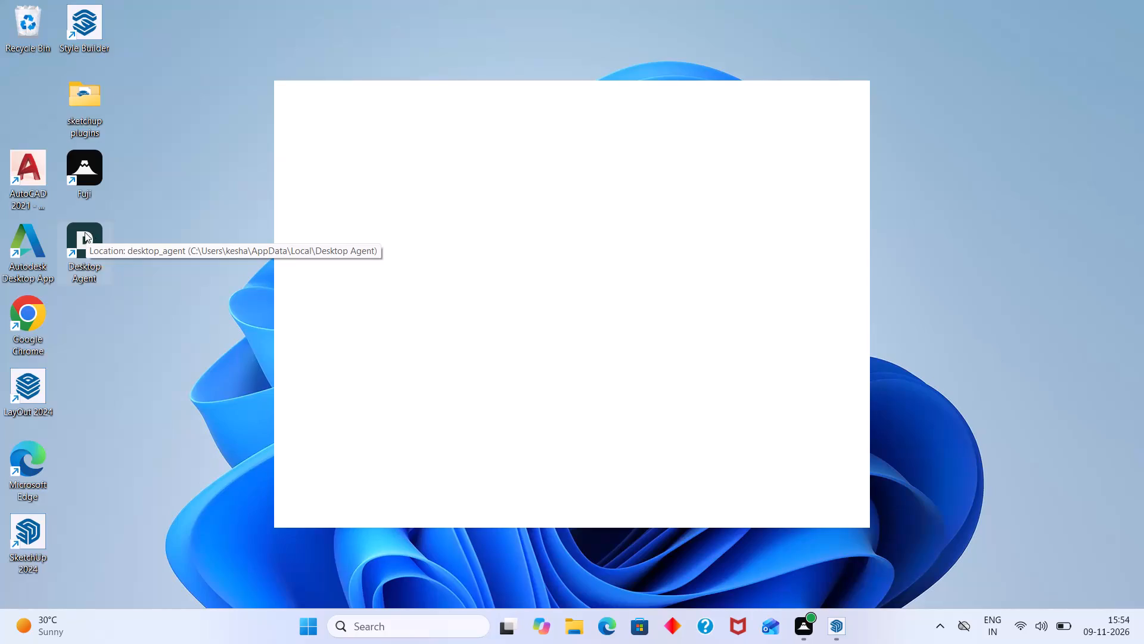
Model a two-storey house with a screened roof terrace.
Launch the Desktop Agent application from its desktop shortcut.
{"action": "left_click", "coordinate": [85, 232]}
{"action": "left_click", "coordinate": [85, 232]}
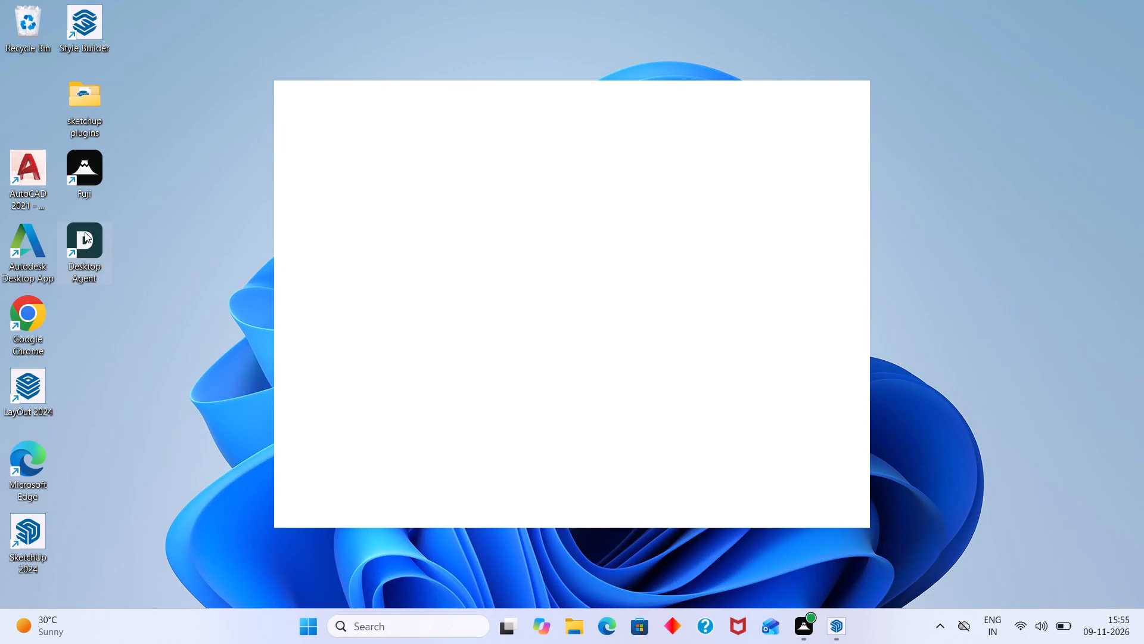
{"action": "left_click", "coordinate": [117, 295]}
{"action": "triple_click", "coordinate": [104, 268]}
{"action": "double_click", "coordinate": [95, 247]}
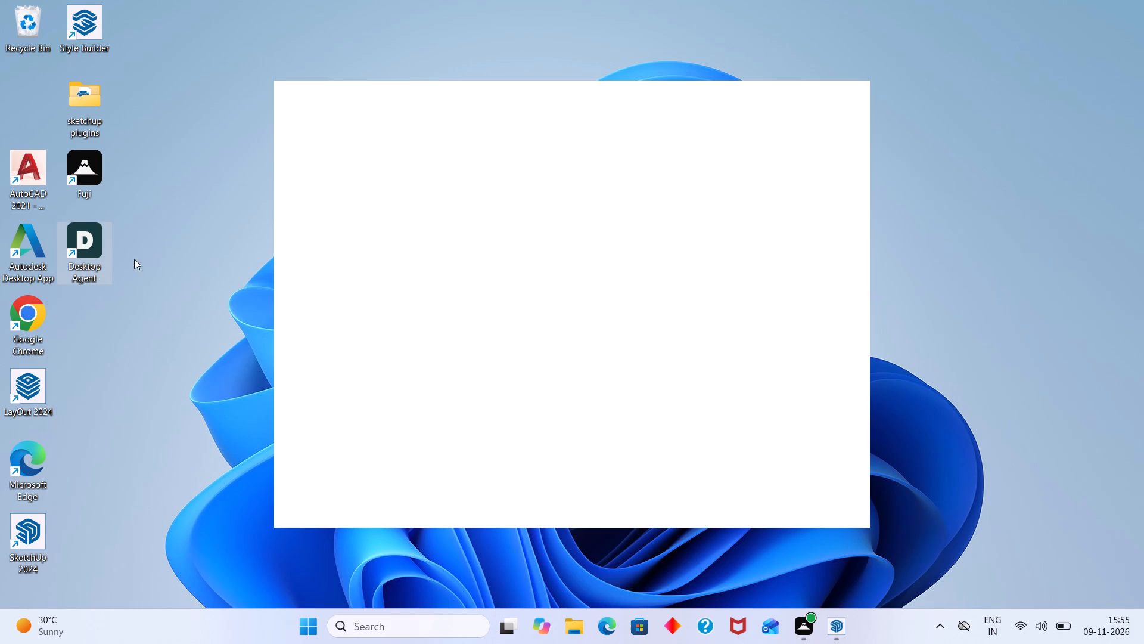
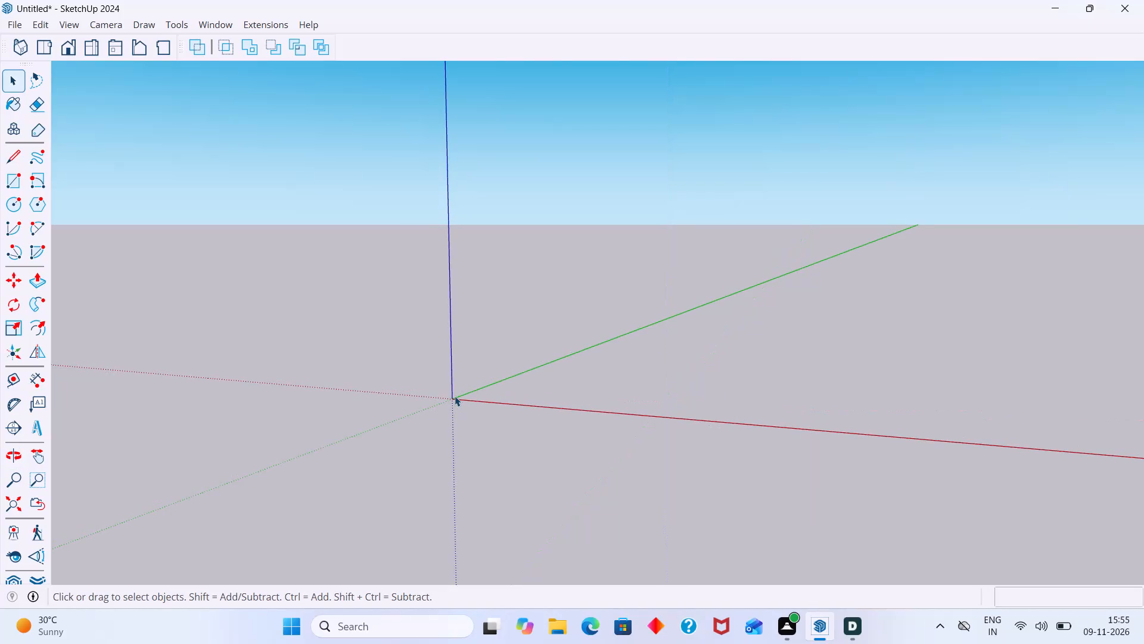
Import the JPEG "WhatsApp Image 2026-11-09 at 3.52.09 PM" from Downloads as an image on the ground between the red and green axes.
{"action": "left_click", "coordinate": [17, 27]}
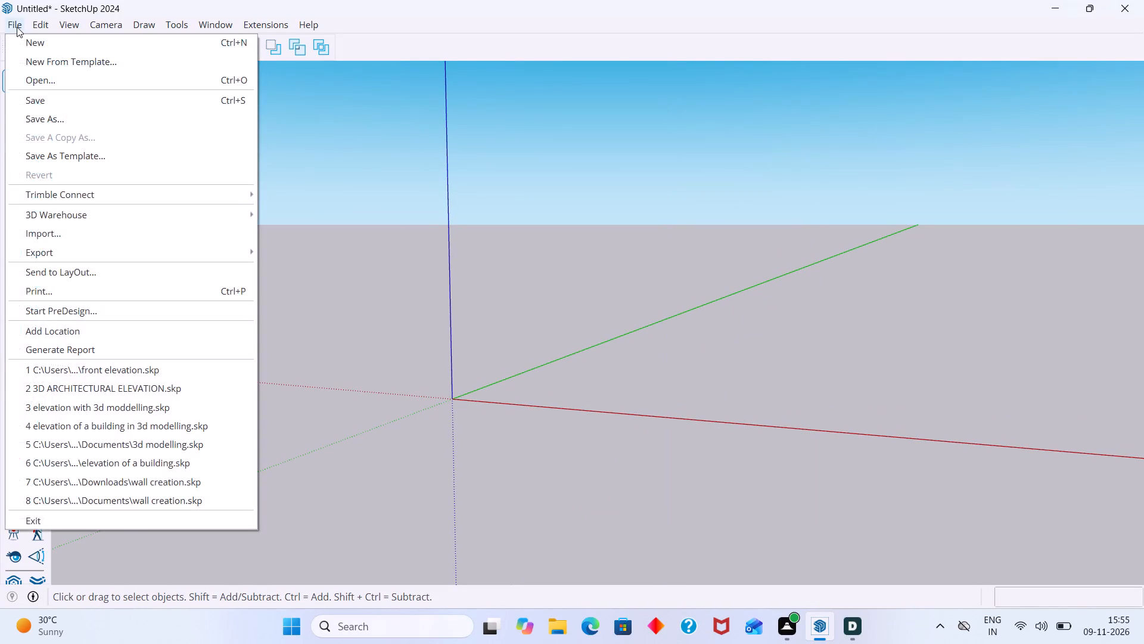
{"action": "left_click", "coordinate": [294, 140]}
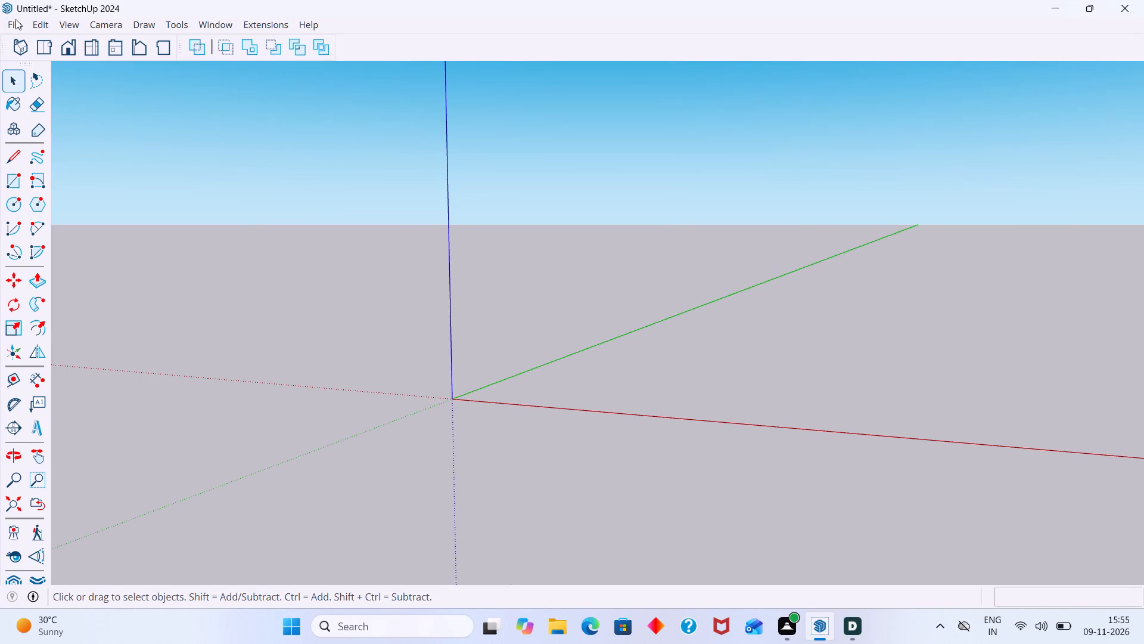
{"action": "left_click", "coordinate": [15, 19]}
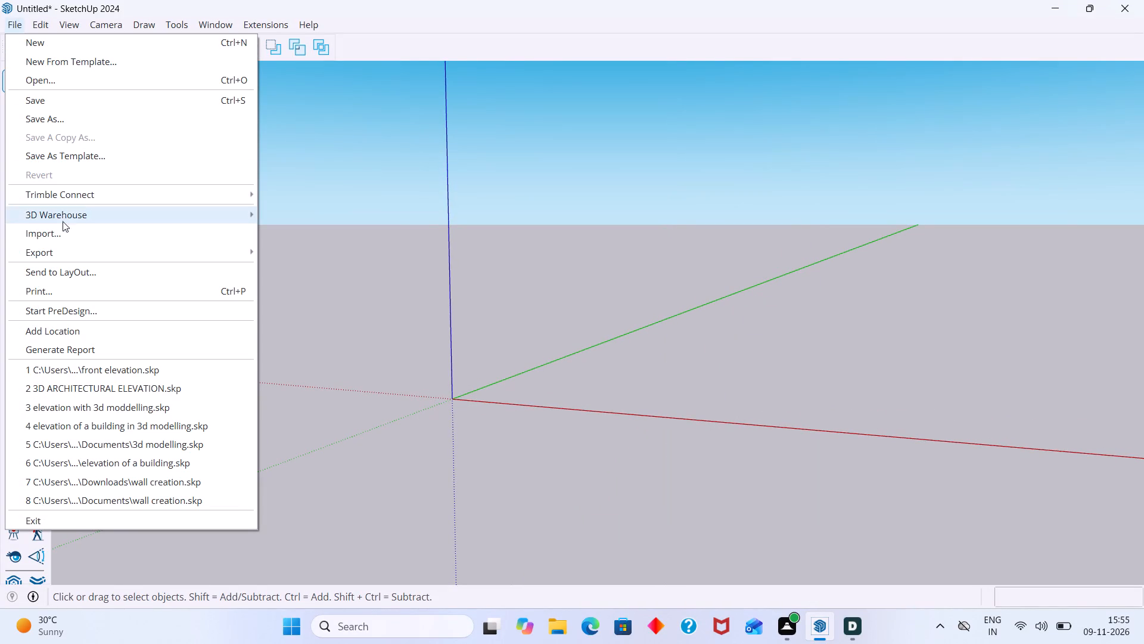
{"action": "left_click", "coordinate": [61, 237]}
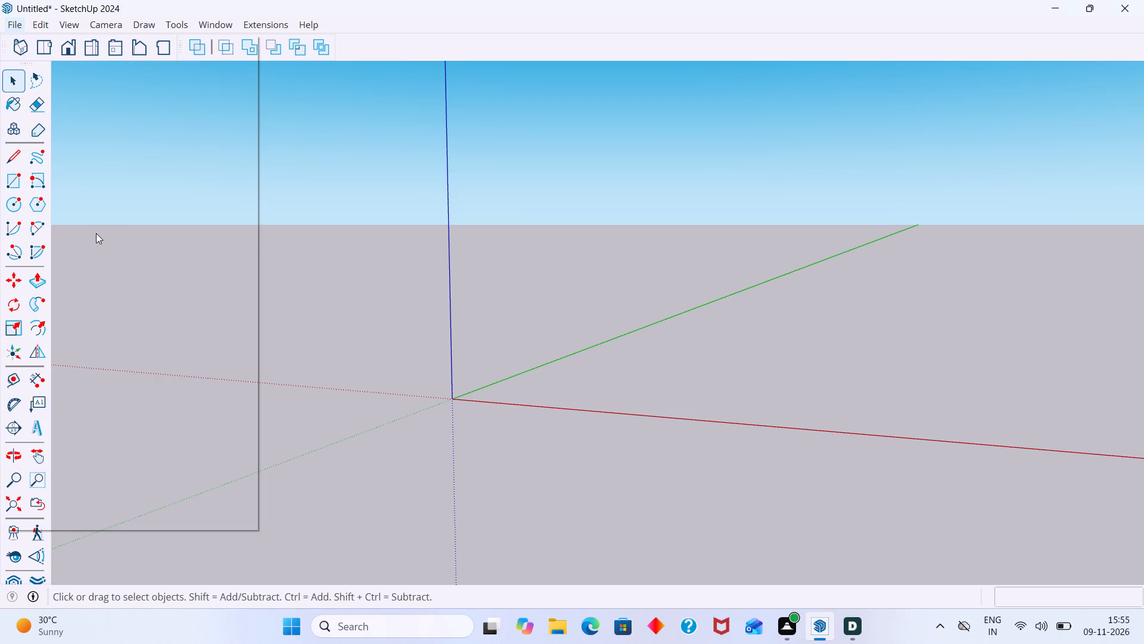
{"action": "left_click", "coordinate": [13, 24]}
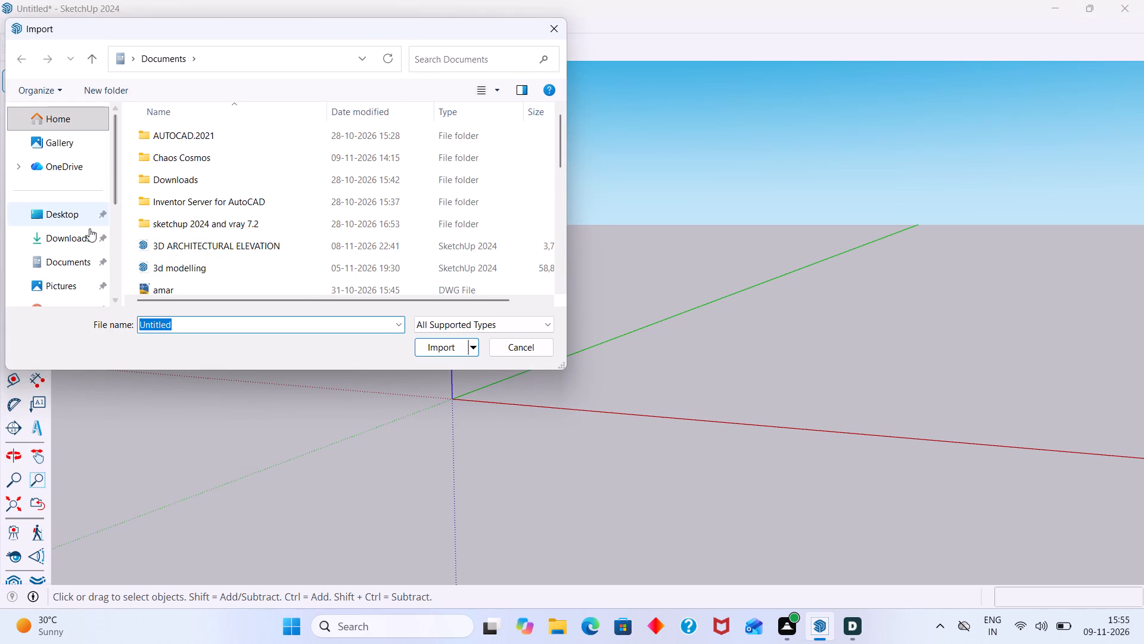
{"action": "left_click", "coordinate": [74, 245]}
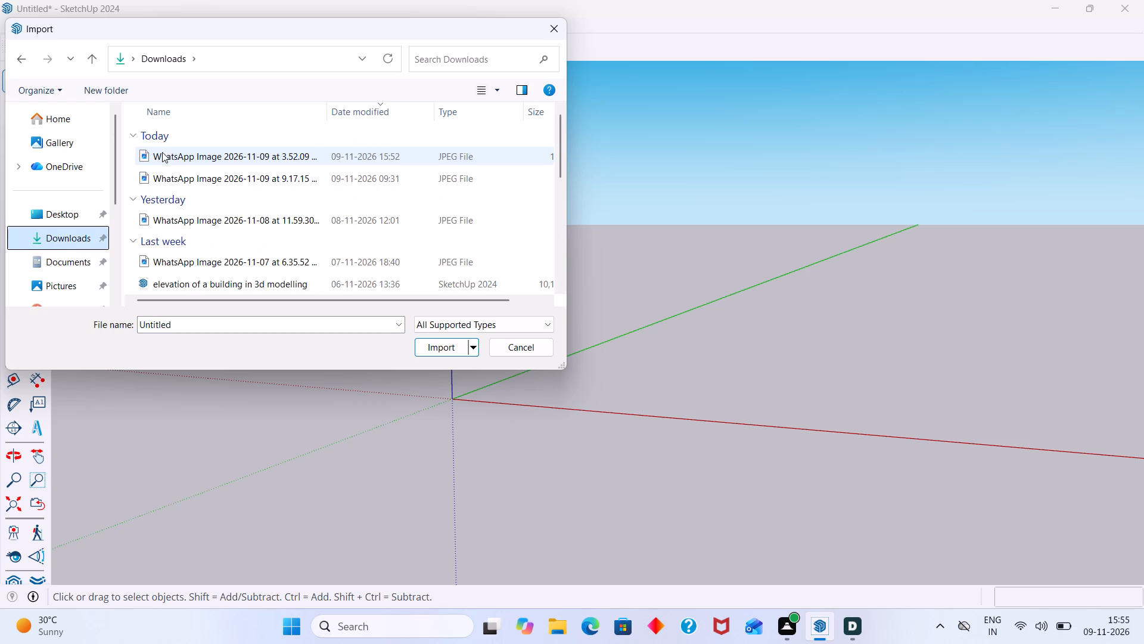
{"action": "left_click_drag", "start_coordinate": [162, 152], "coordinate": [839, 351]}
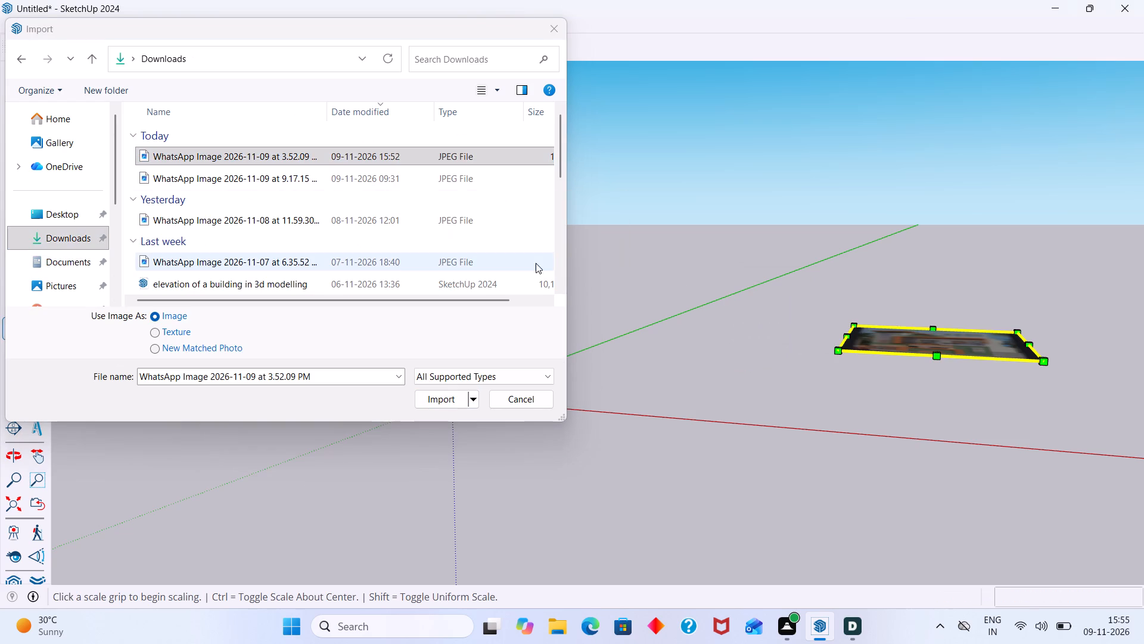
{"action": "left_click", "coordinate": [557, 28]}
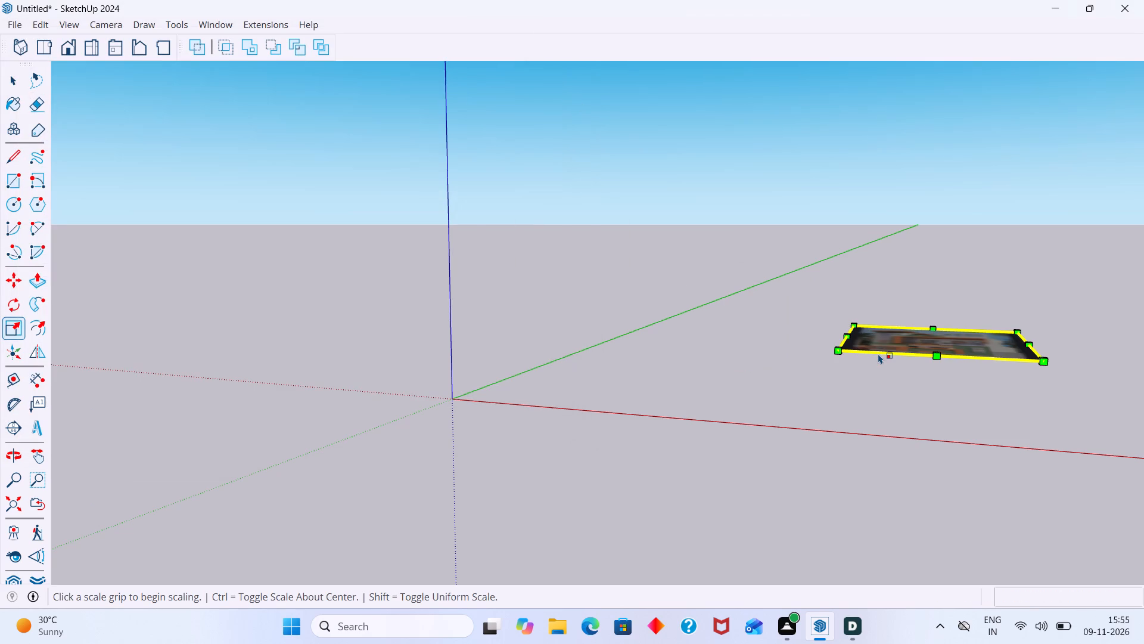
{"action": "left_click", "coordinate": [859, 297]}
{"action": "key", "text": "space"}
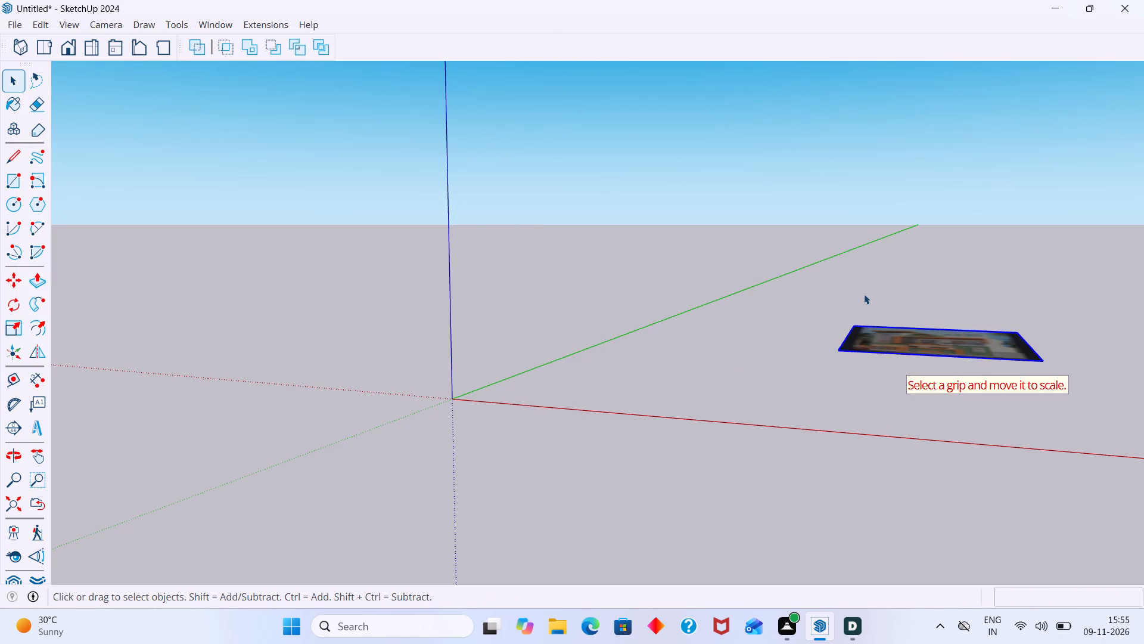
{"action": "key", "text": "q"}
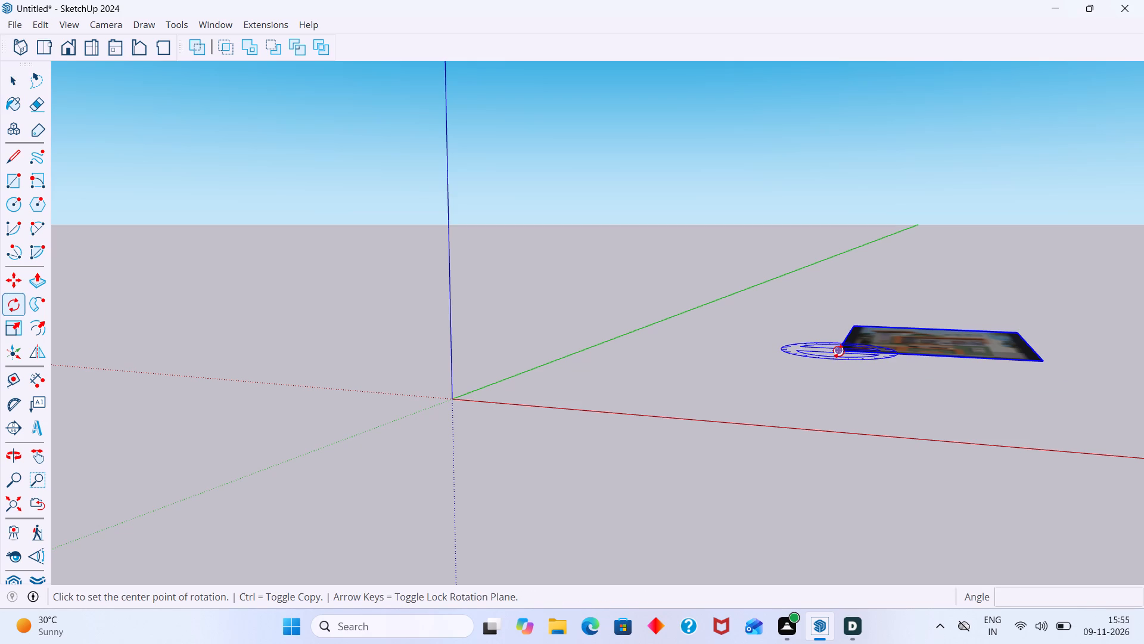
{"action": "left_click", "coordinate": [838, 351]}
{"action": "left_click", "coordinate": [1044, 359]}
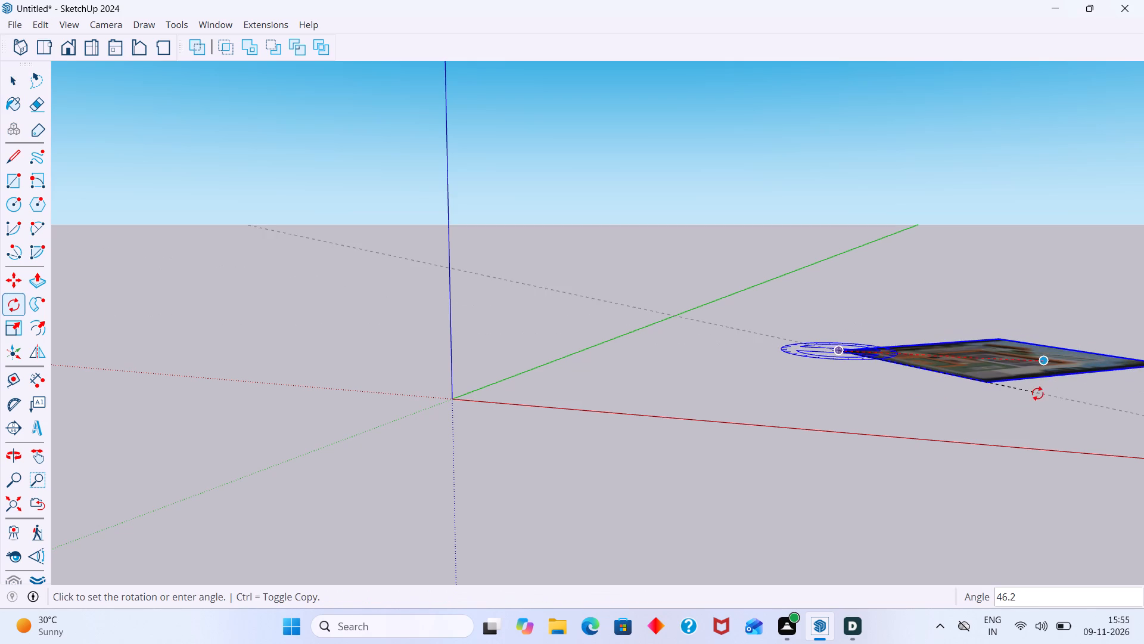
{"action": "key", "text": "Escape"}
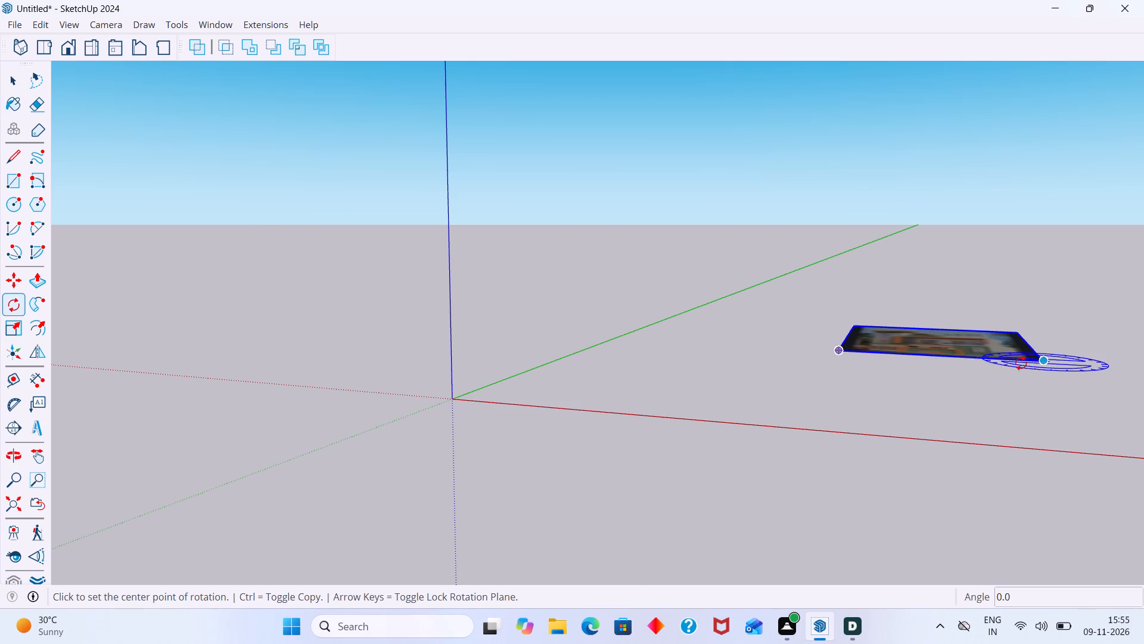
Rotate the imported house image 90 degrees in the red-axis plane about its near corner so it stands upright.
{"action": "key", "text": "Right"}
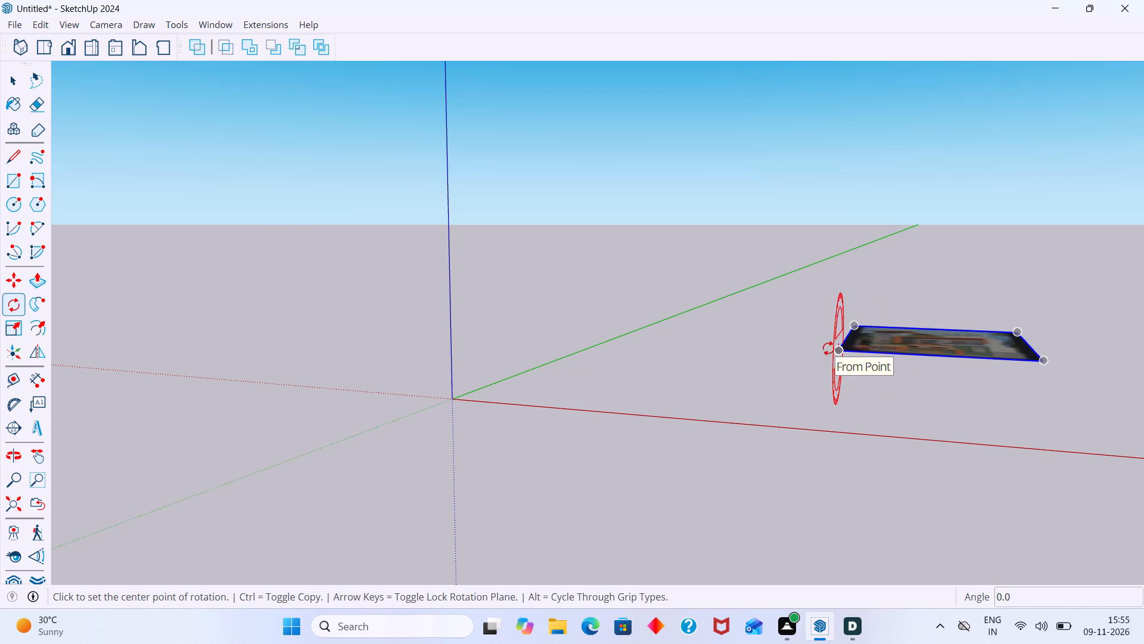
{"action": "left_click", "coordinate": [840, 349]}
{"action": "left_click", "coordinate": [1045, 363]}
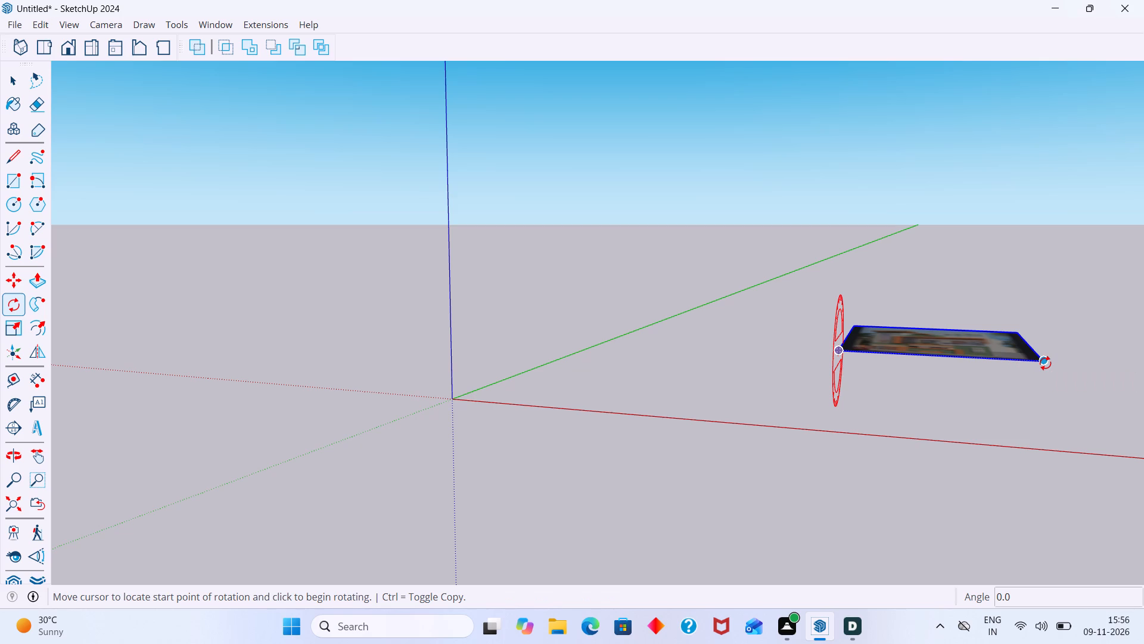
{"action": "key", "text": "9"}
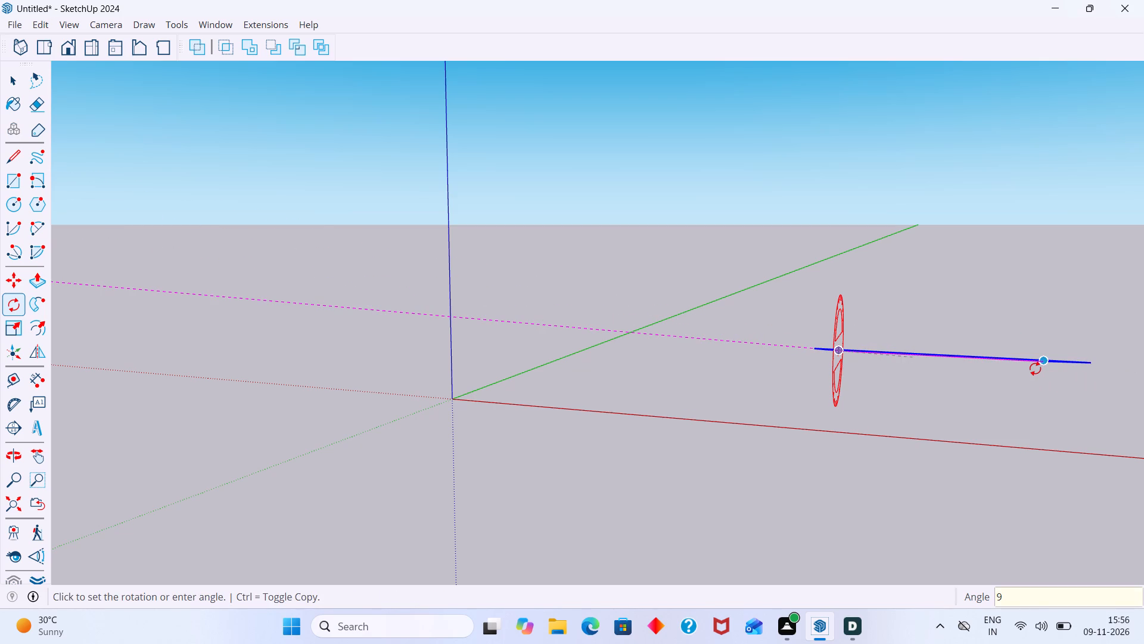
{"action": "key", "text": "0"}
{"action": "key", "text": "Return"}
{"action": "key", "text": "Left"}
{"action": "left_click", "coordinate": [974, 389]}
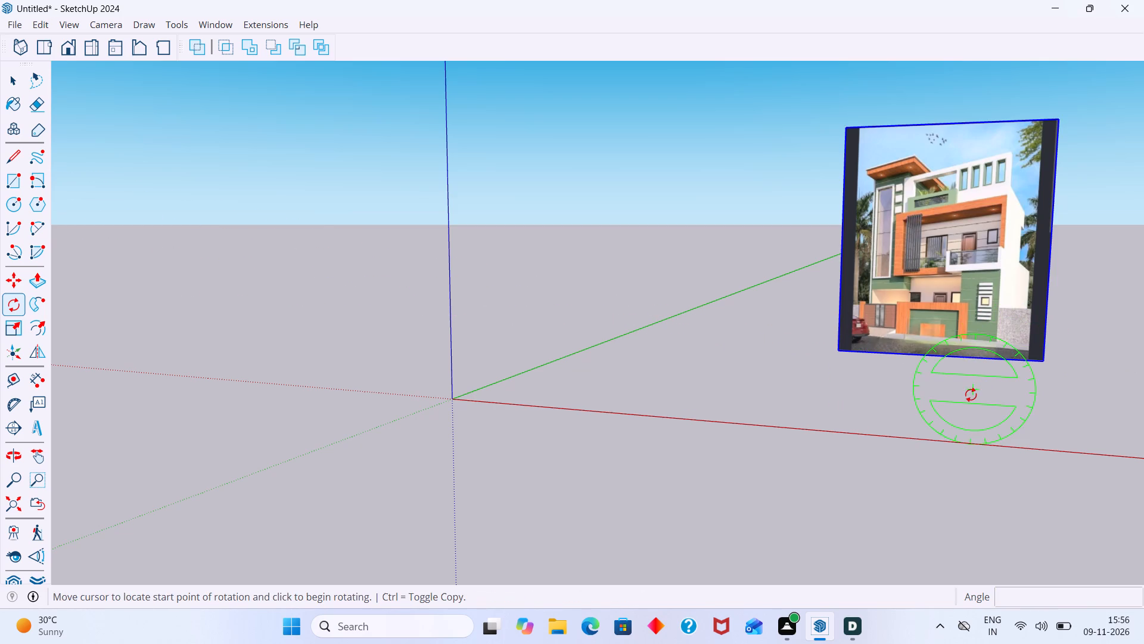
{"action": "key", "text": "space"}
{"action": "left_click", "coordinate": [955, 404]}
Move the upright house image farther from the origin in the red axis direction and deselect it.
{"action": "middle_click_drag", "start_coordinate": [959, 400], "coordinate": [990, 408]}
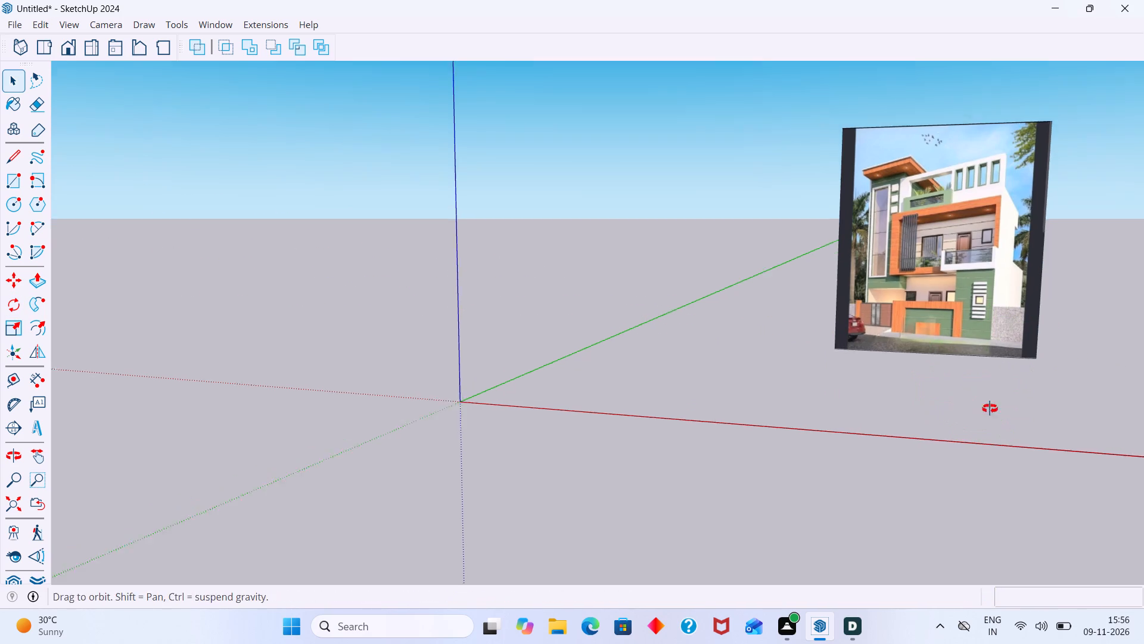
{"action": "middle_click_drag", "start_coordinate": [990, 408], "coordinate": [999, 410]}
{"action": "scroll", "coordinate": [996, 405], "scroll_direction": "down", "scroll_amount": 6}
{"action": "scroll", "coordinate": [929, 335], "scroll_direction": "up", "scroll_amount": 3}
{"action": "left_click", "coordinate": [913, 335]}
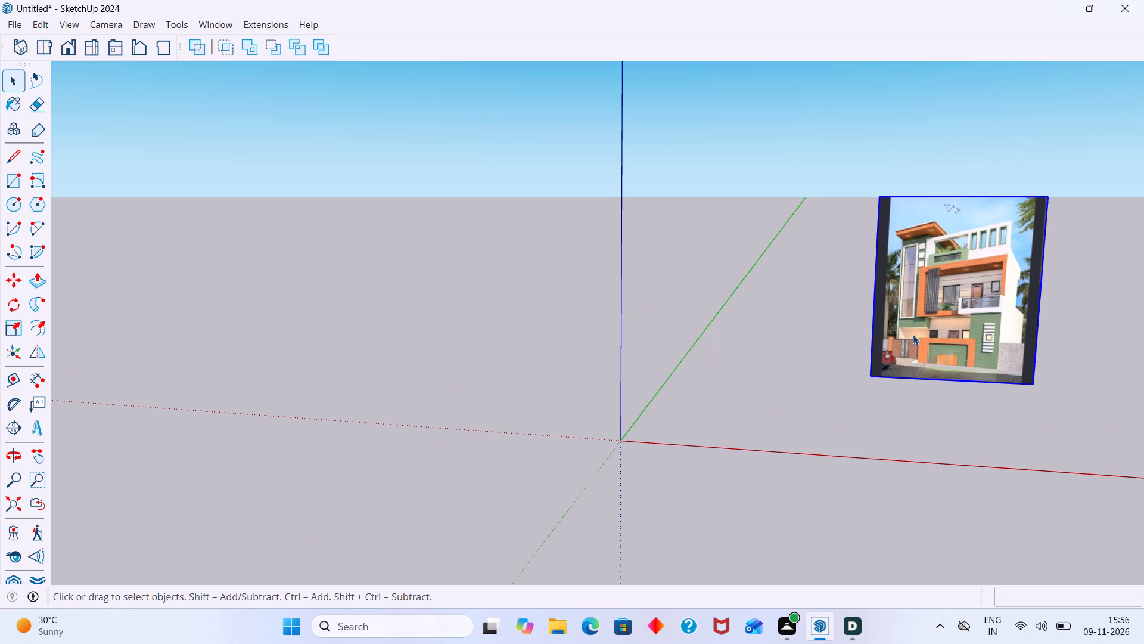
{"action": "key", "text": "m"}
{"action": "left_click", "coordinate": [1036, 386]}
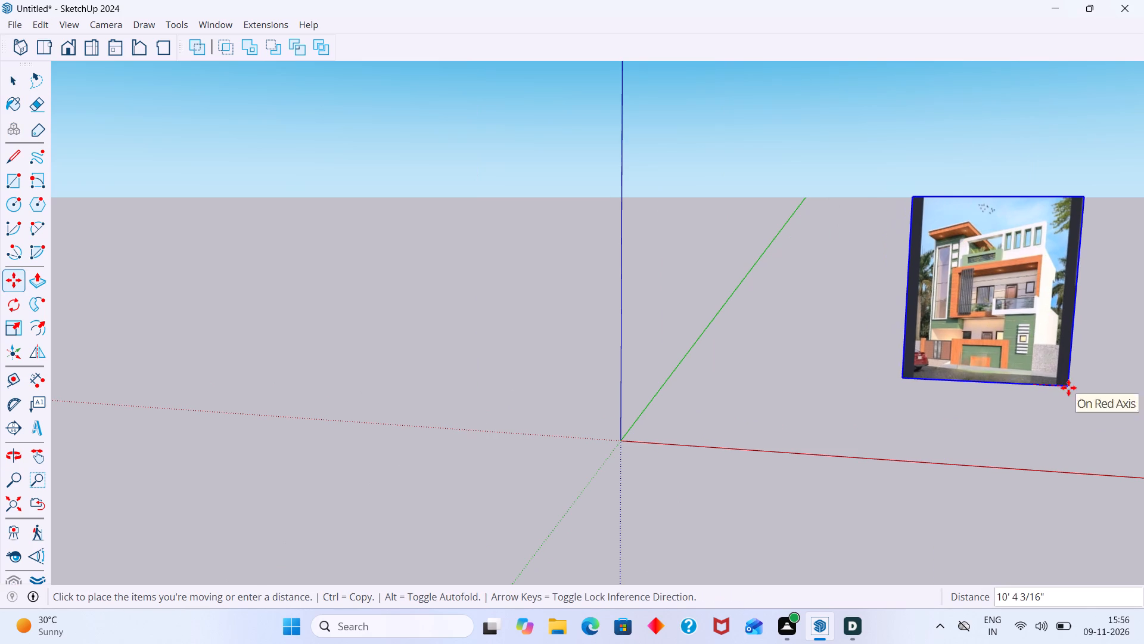
{"action": "scroll", "coordinate": [1068, 388], "scroll_direction": "down", "scroll_amount": 3}
{"action": "middle_click_drag", "start_coordinate": [1062, 392], "coordinate": [882, 367], "text": "shift"}
{"action": "left_click", "coordinate": [972, 366]}
{"action": "key", "text": "space"}
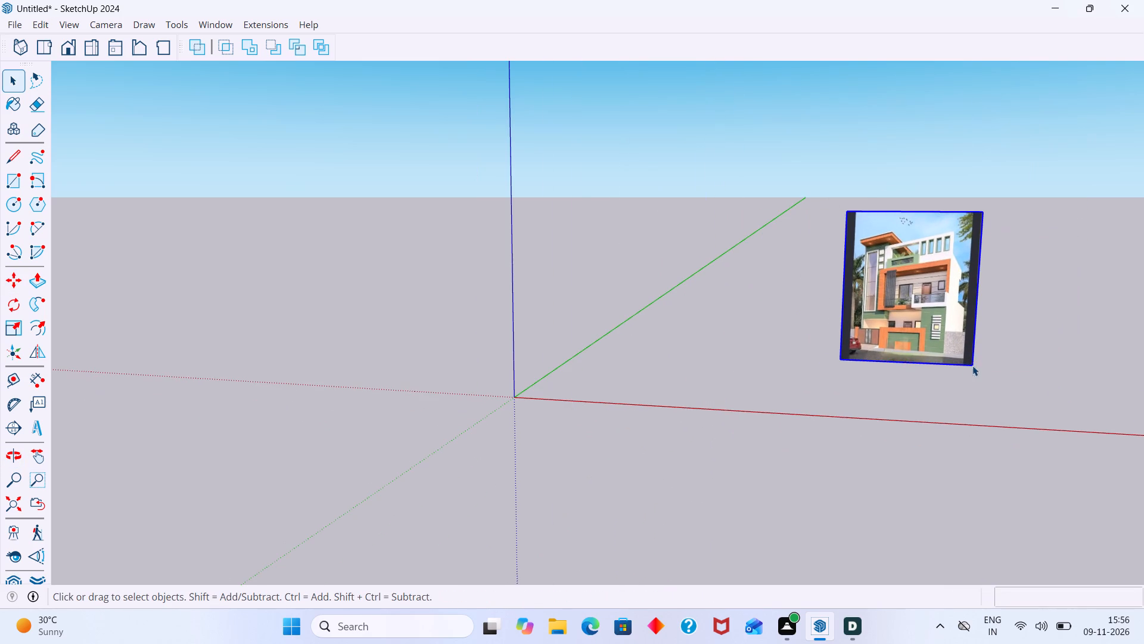
{"action": "left_click", "coordinate": [995, 367]}
{"action": "scroll", "coordinate": [949, 342], "scroll_direction": "down", "scroll_amount": 6}
{"action": "scroll", "coordinate": [882, 296], "scroll_direction": "up", "scroll_amount": 5}
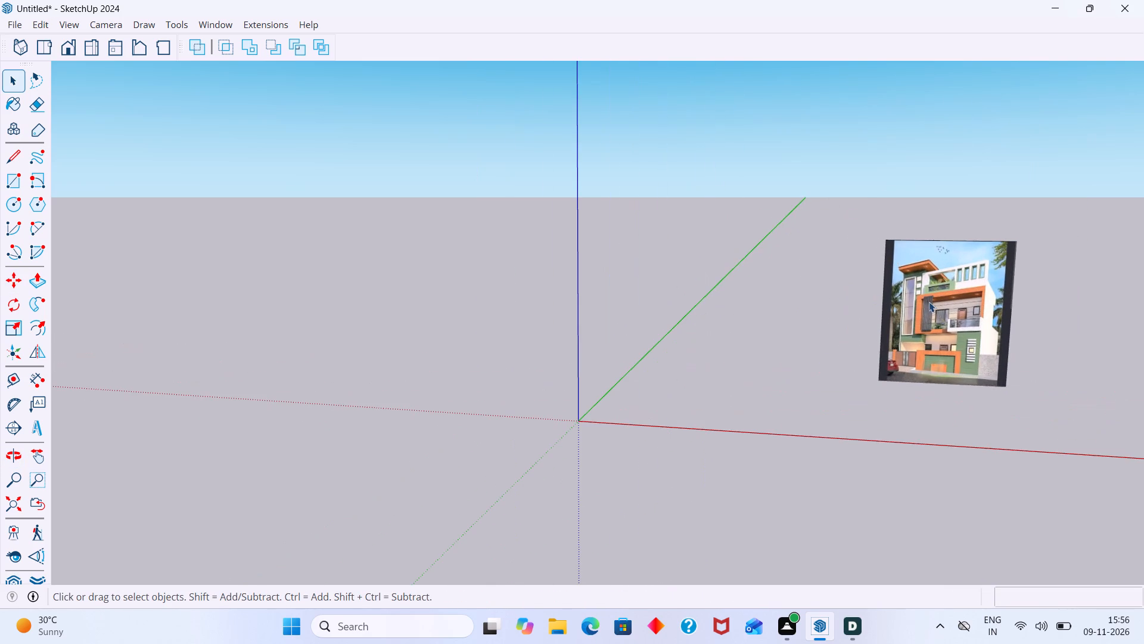
Open the Extension Manager and start installing an extension from a file.
{"action": "left_click", "coordinate": [268, 26]}
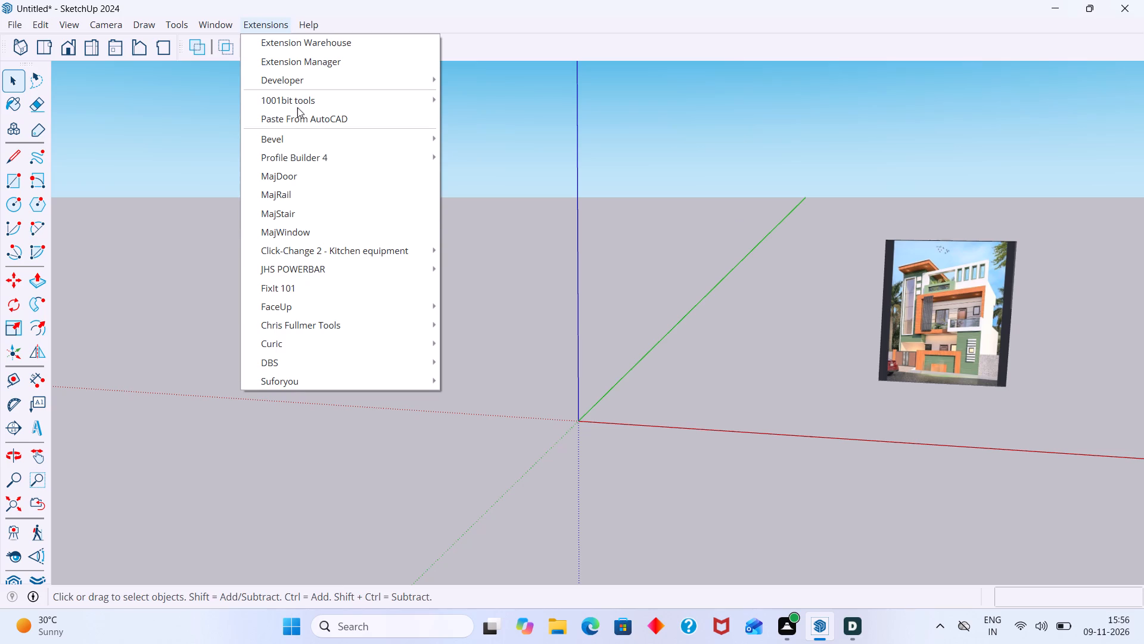
{"action": "left_click", "coordinate": [306, 64]}
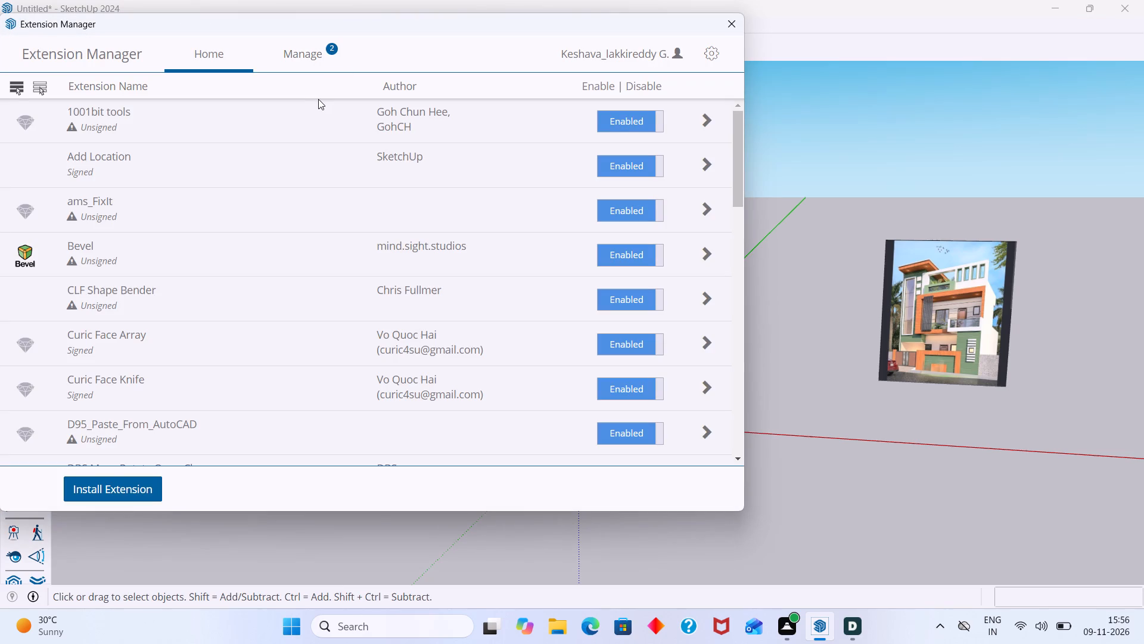
{"action": "left_click", "coordinate": [101, 490]}
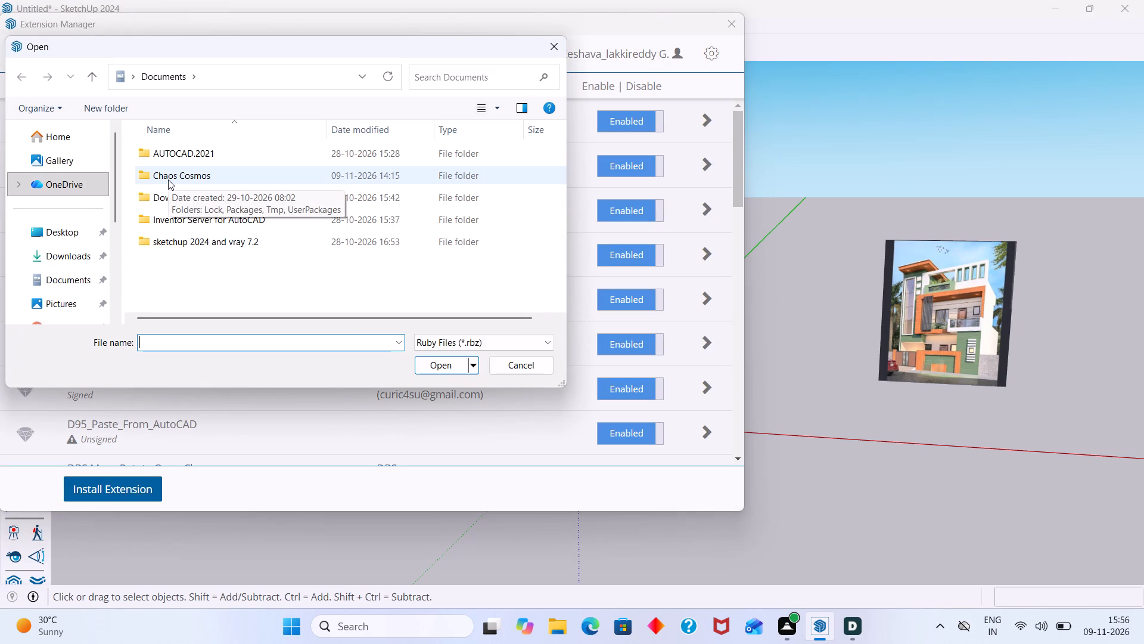
Look through the Chaos Cosmos and Downloads folders within Documents for an extension file to install.
{"action": "left_click", "coordinate": [168, 179]}
{"action": "left_click", "coordinate": [168, 179]}
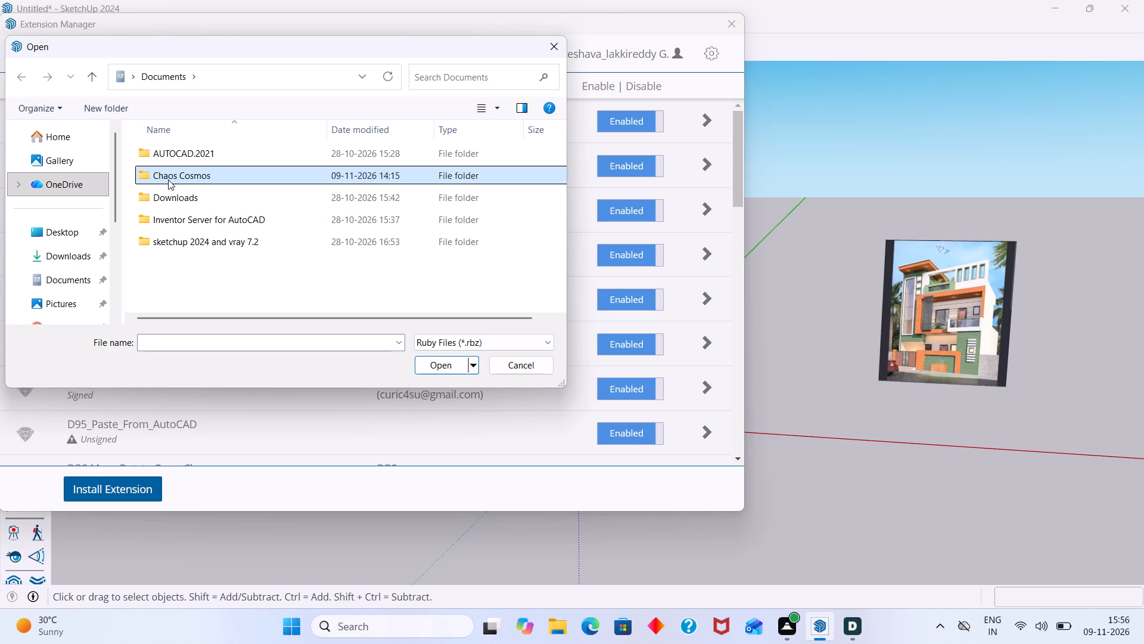
{"action": "left_click", "coordinate": [168, 179]}
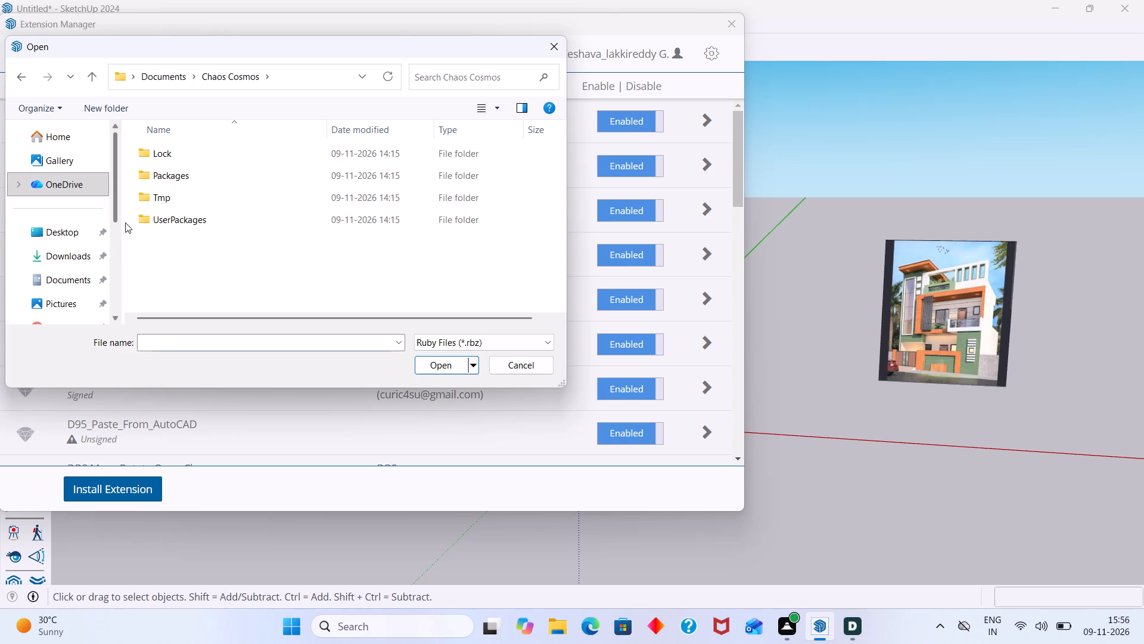
{"action": "double_click", "coordinate": [197, 173]}
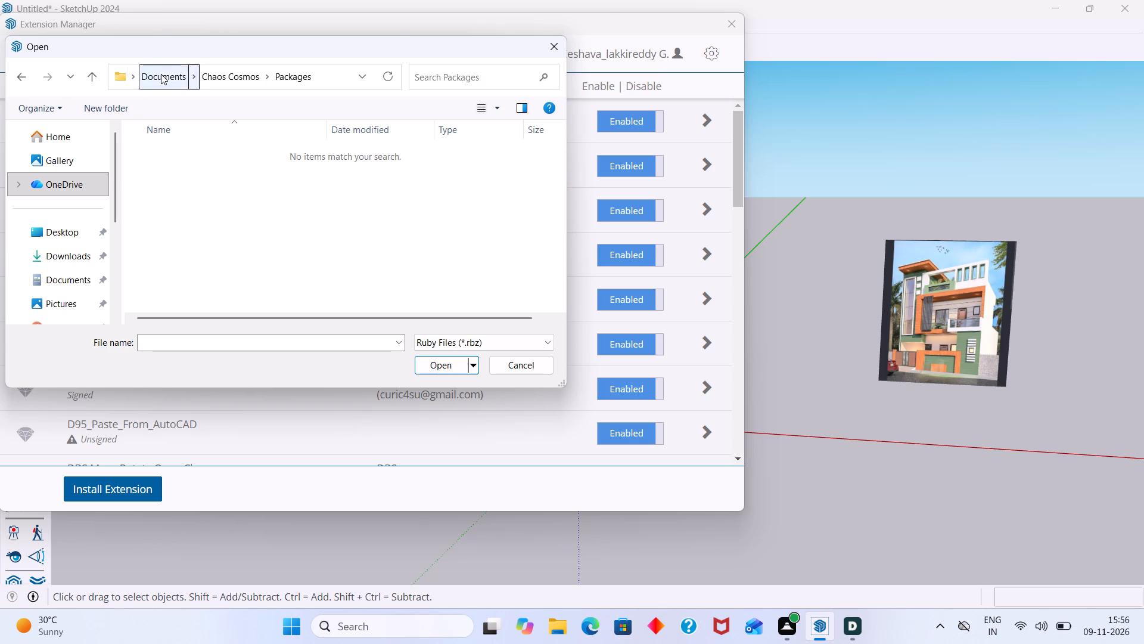
{"action": "left_click", "coordinate": [161, 74]}
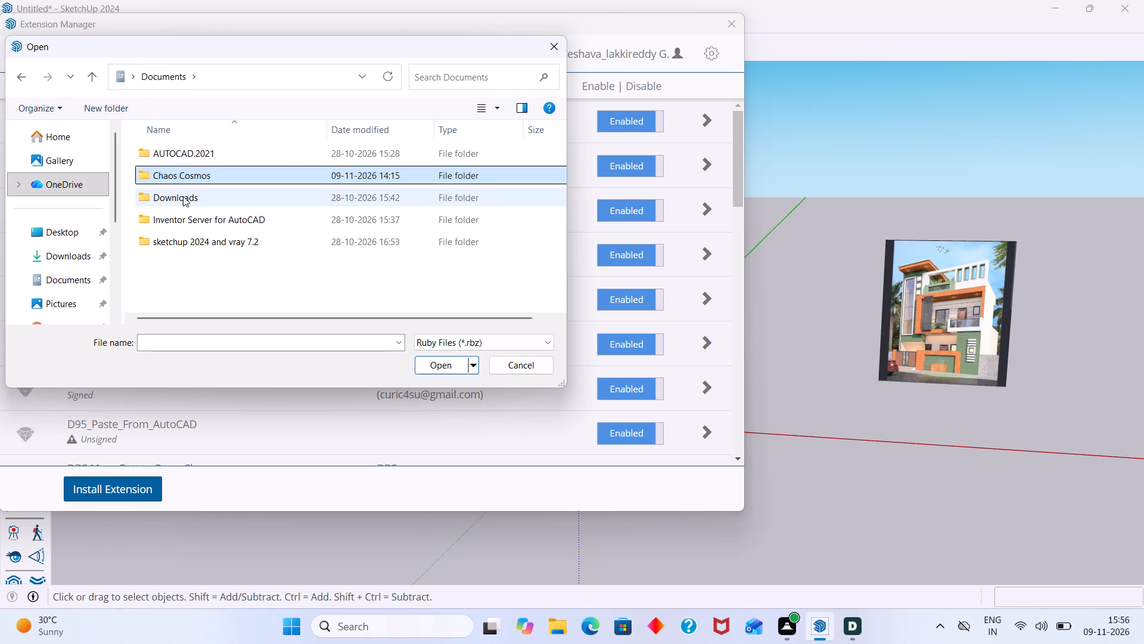
{"action": "double_click", "coordinate": [184, 197]}
{"action": "left_click", "coordinate": [207, 75]}
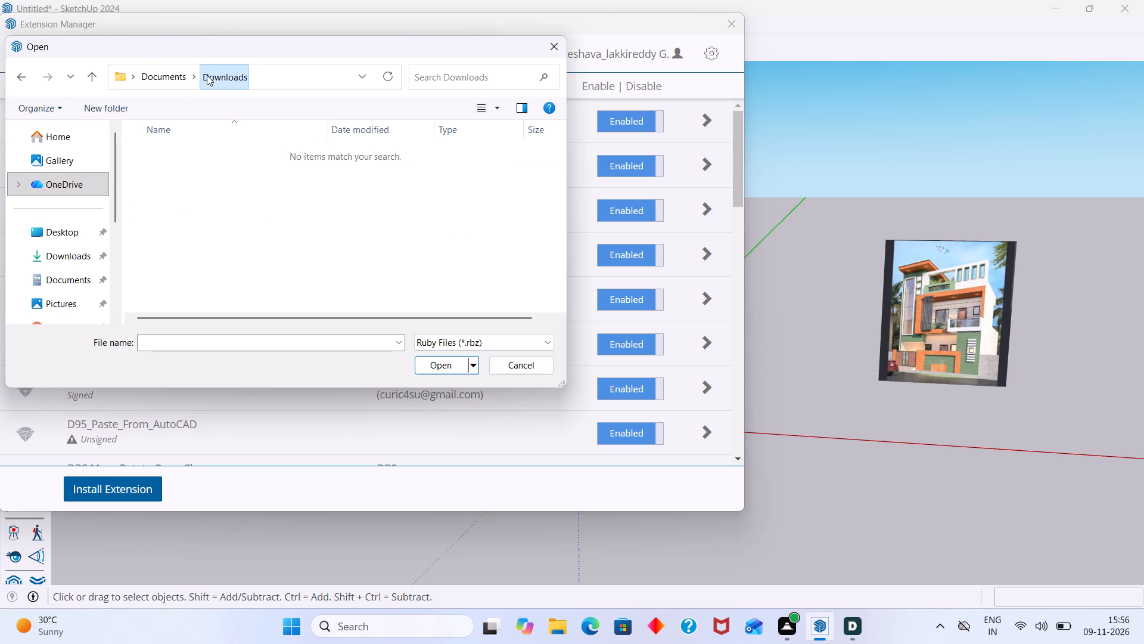
{"action": "left_click", "coordinate": [182, 79]}
{"action": "double_click", "coordinate": [192, 173]}
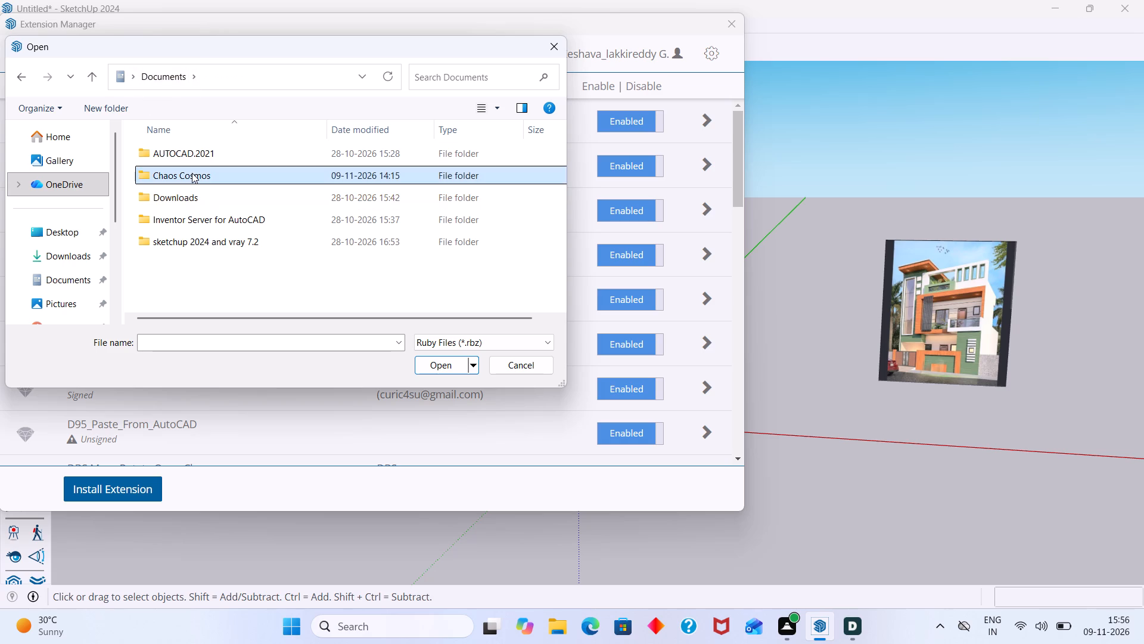
{"action": "double_click", "coordinate": [177, 154]}
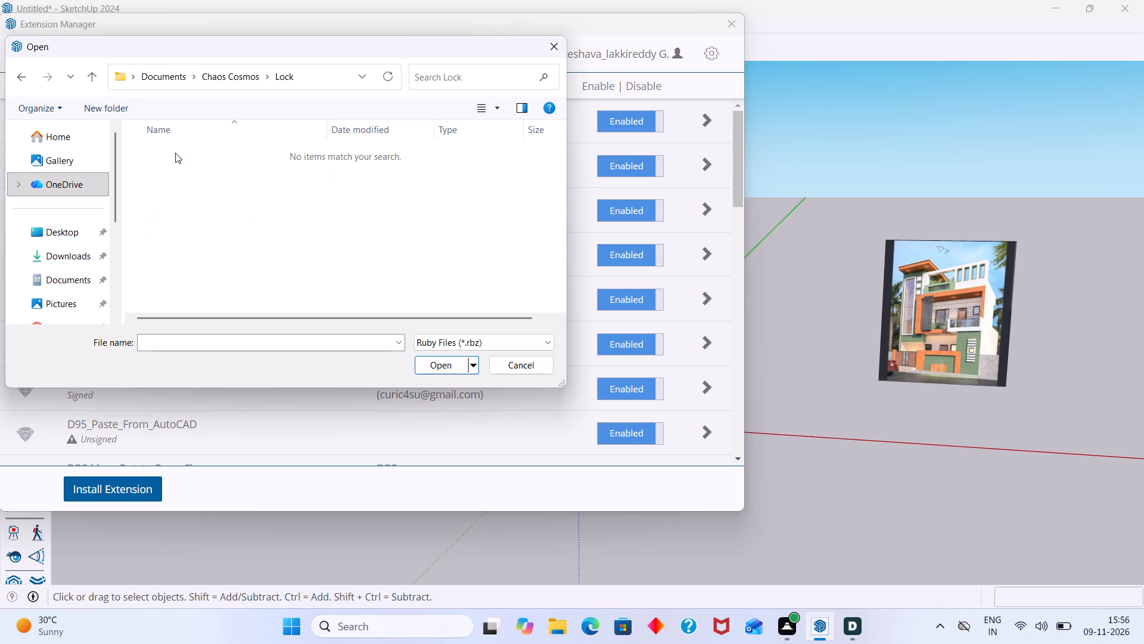
{"action": "left_click", "coordinate": [229, 78]}
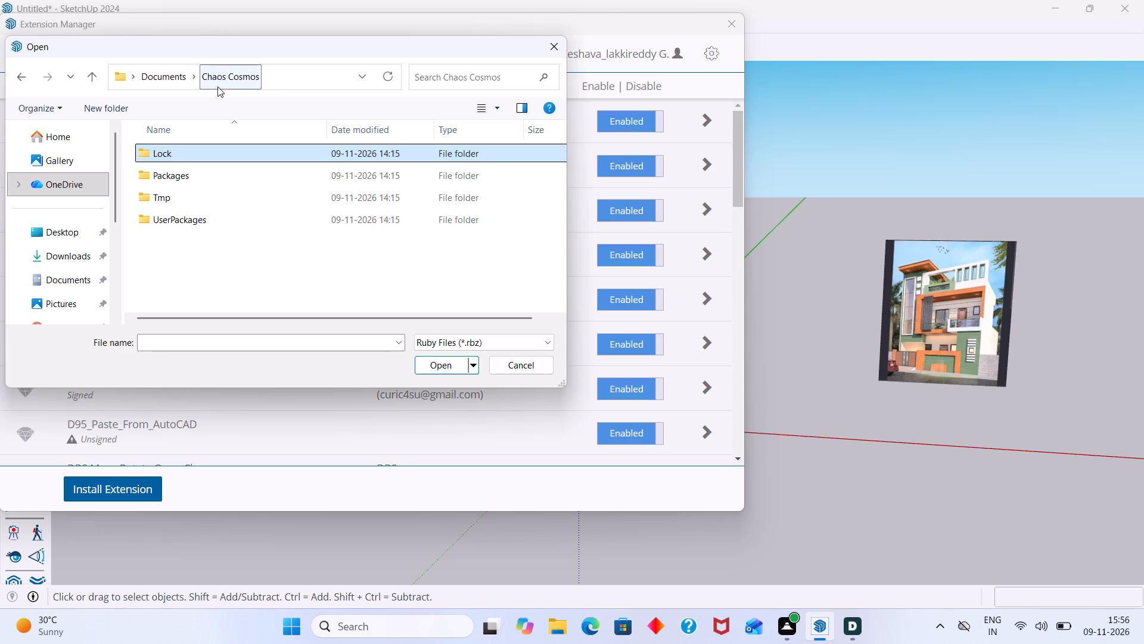
{"action": "double_click", "coordinate": [166, 223]}
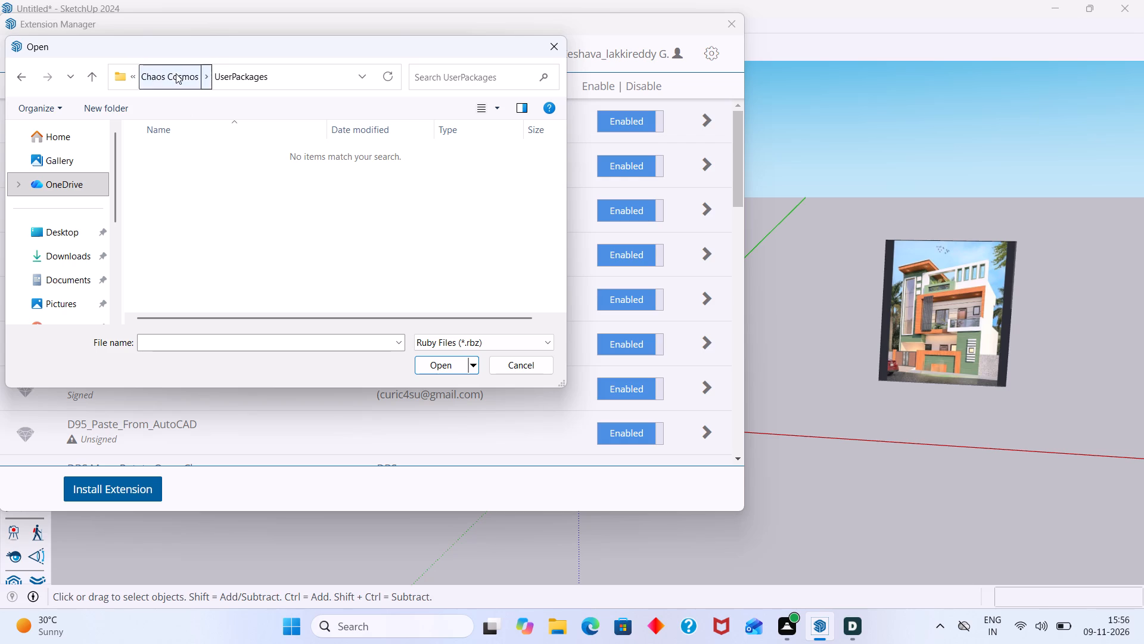
{"action": "left_click", "coordinate": [177, 73]}
{"action": "left_click", "coordinate": [228, 79]}
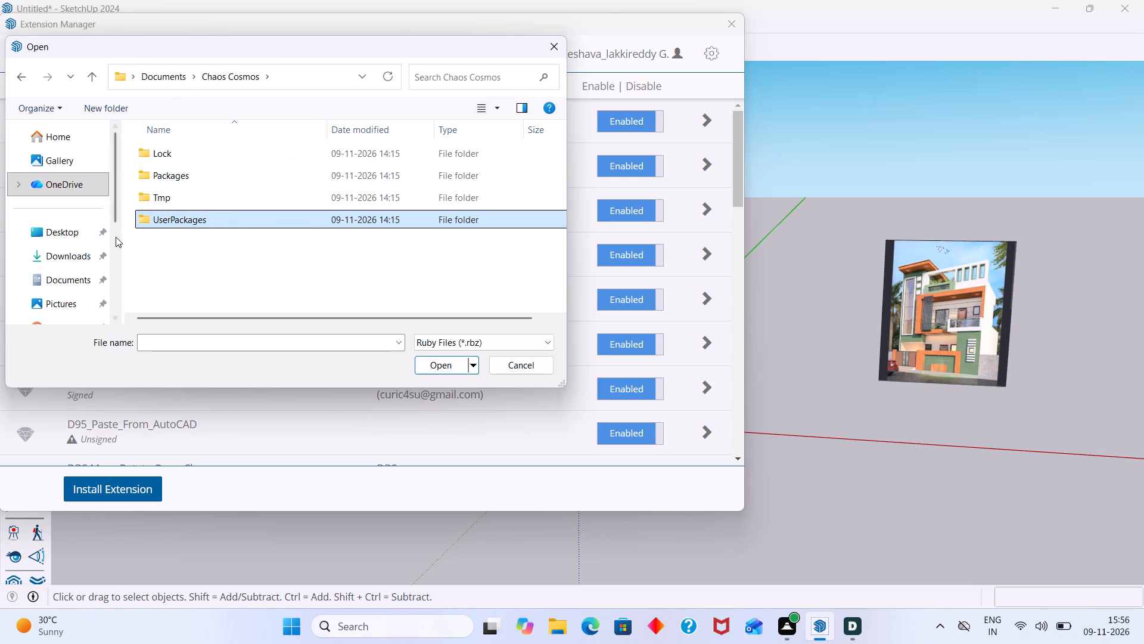
{"action": "left_click", "coordinate": [148, 78]}
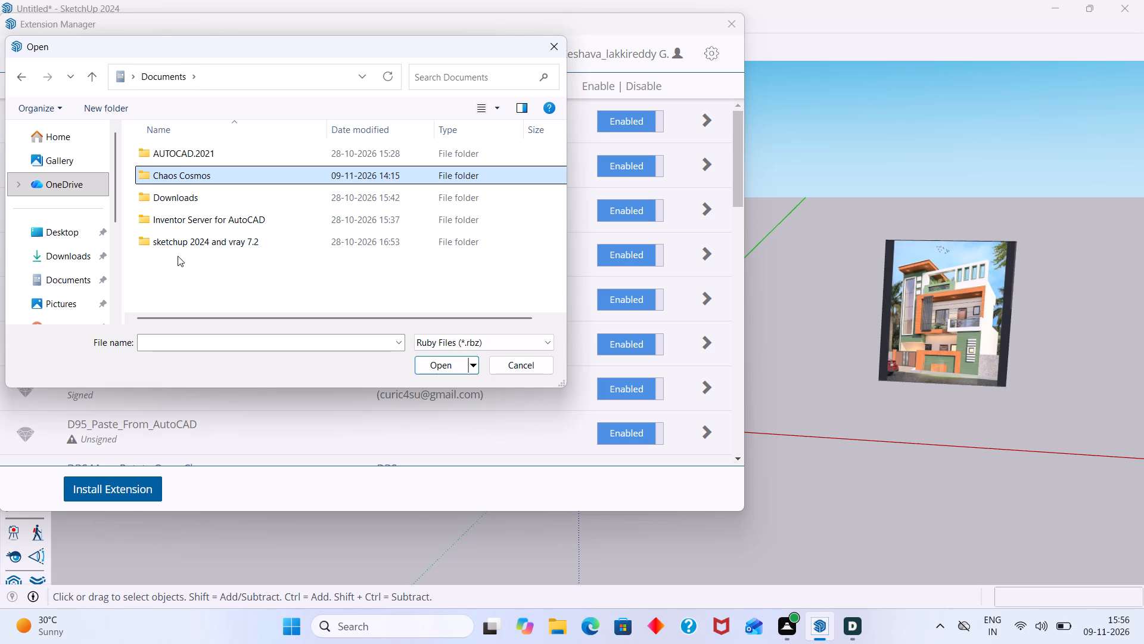
Look through the sketchup and Telegram Desktop folders in the main Downloads folder for the extension file.
{"action": "left_click", "coordinate": [70, 257]}
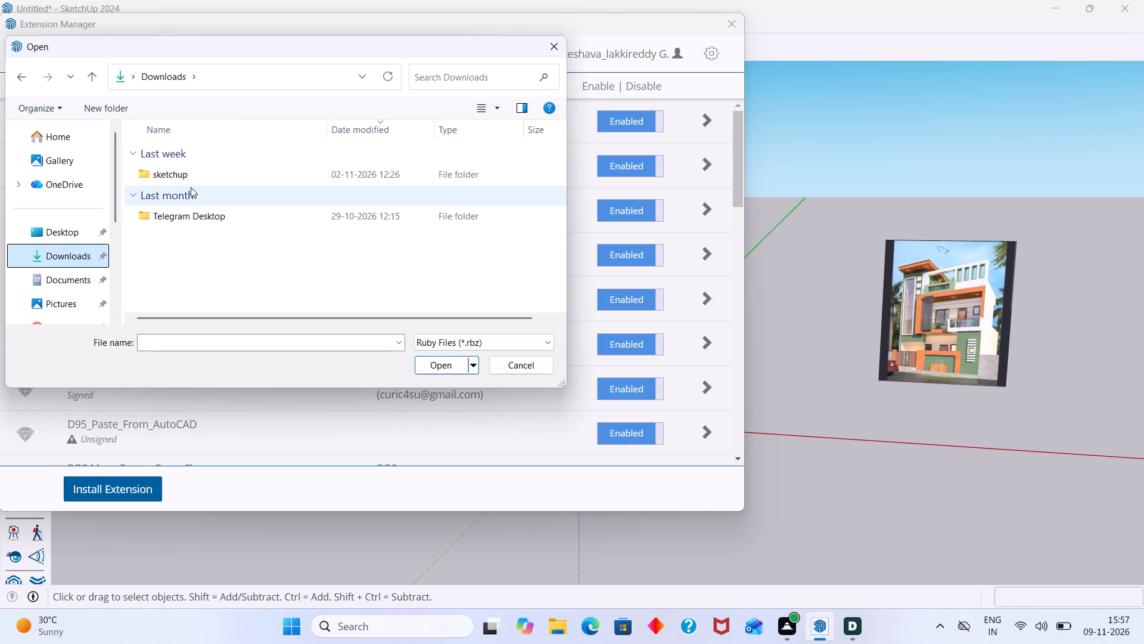
{"action": "double_click", "coordinate": [191, 177]}
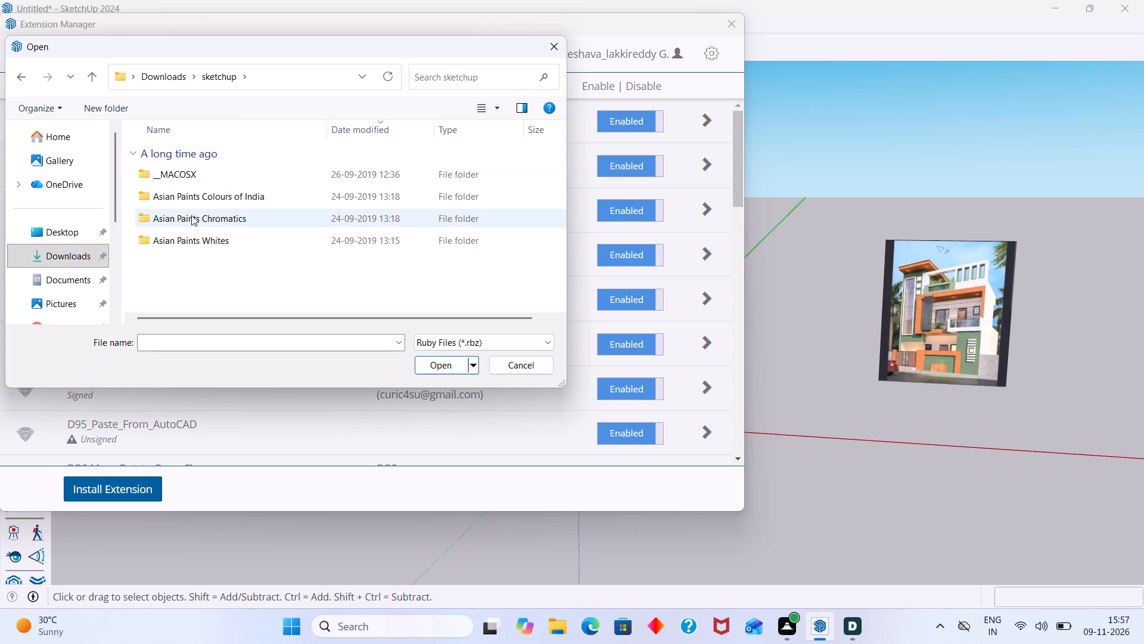
{"action": "double_click", "coordinate": [191, 181]}
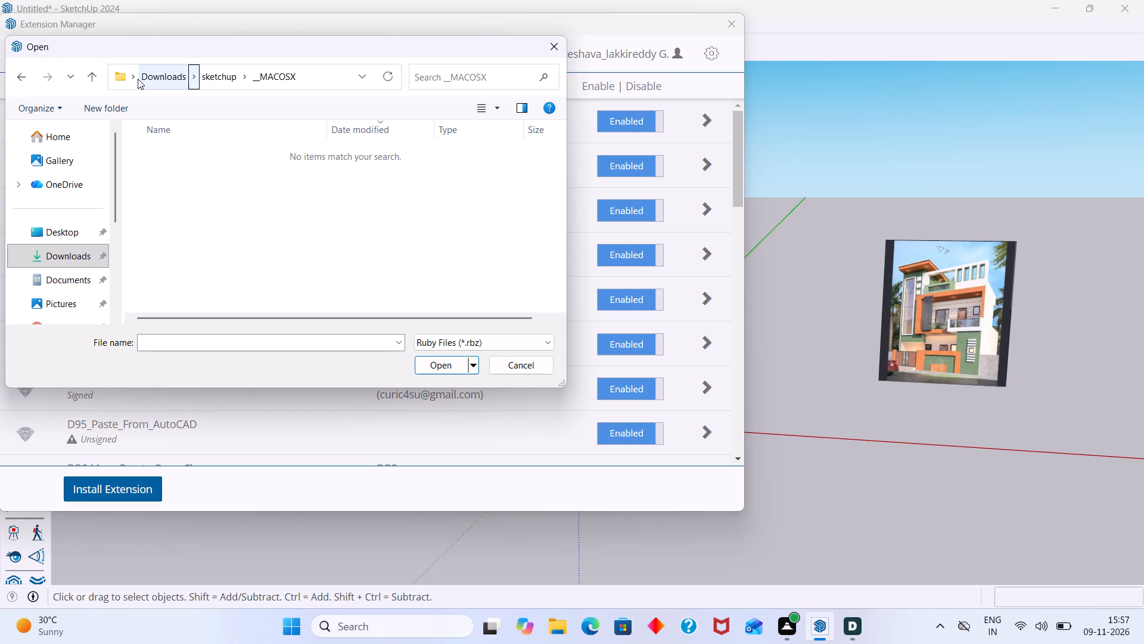
{"action": "left_click", "coordinate": [161, 85]}
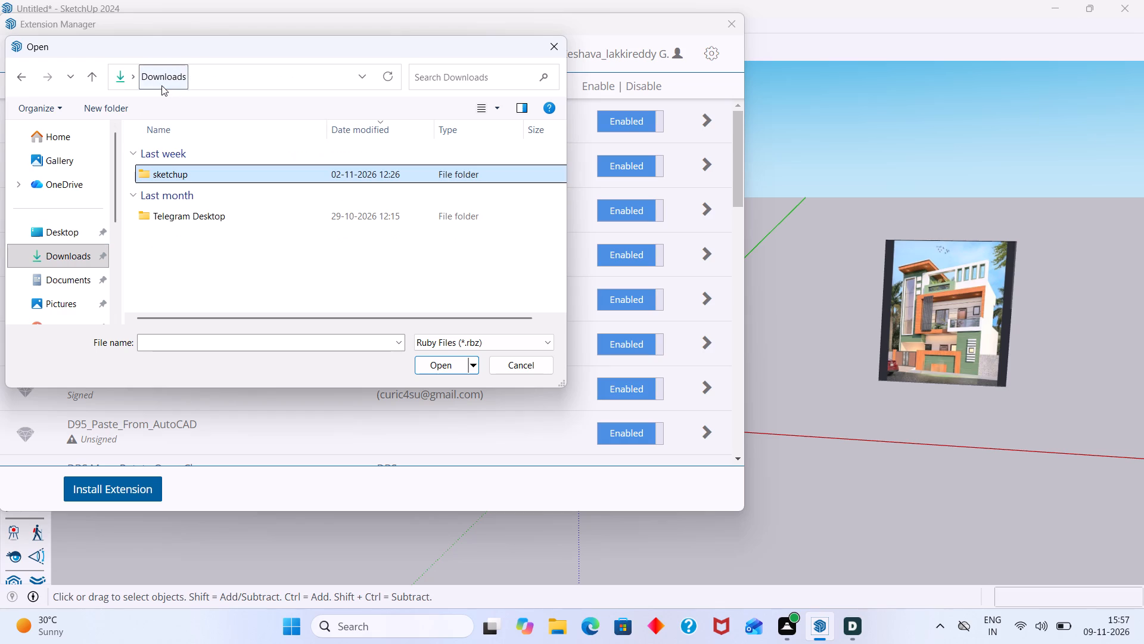
{"action": "double_click", "coordinate": [178, 218]}
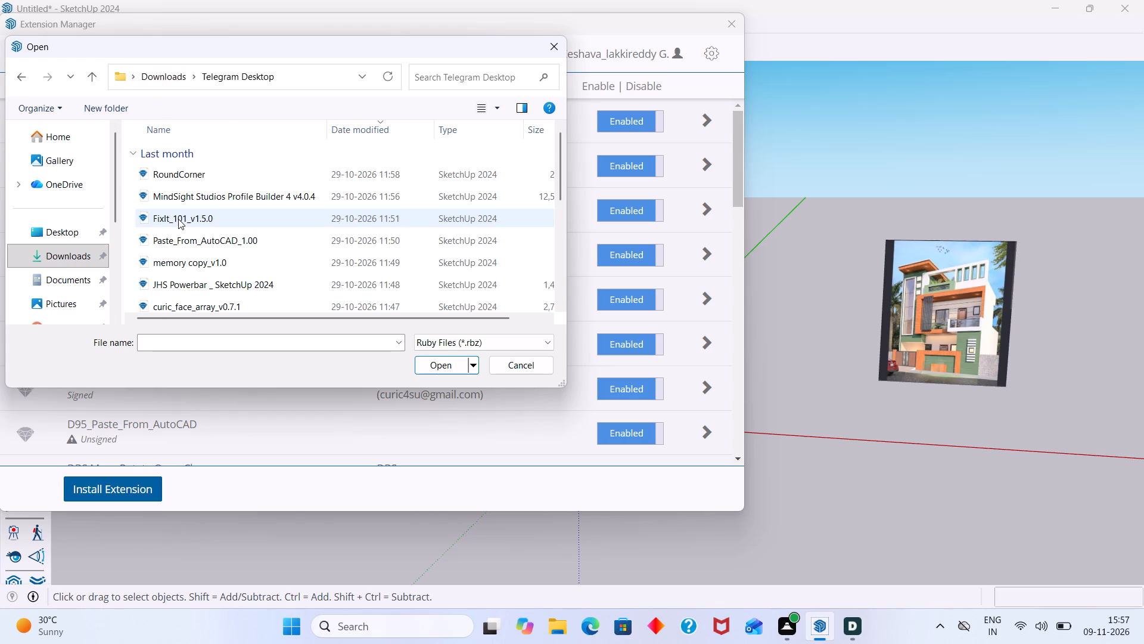
{"action": "scroll", "coordinate": [199, 236], "scroll_direction": "down", "scroll_amount": 8}
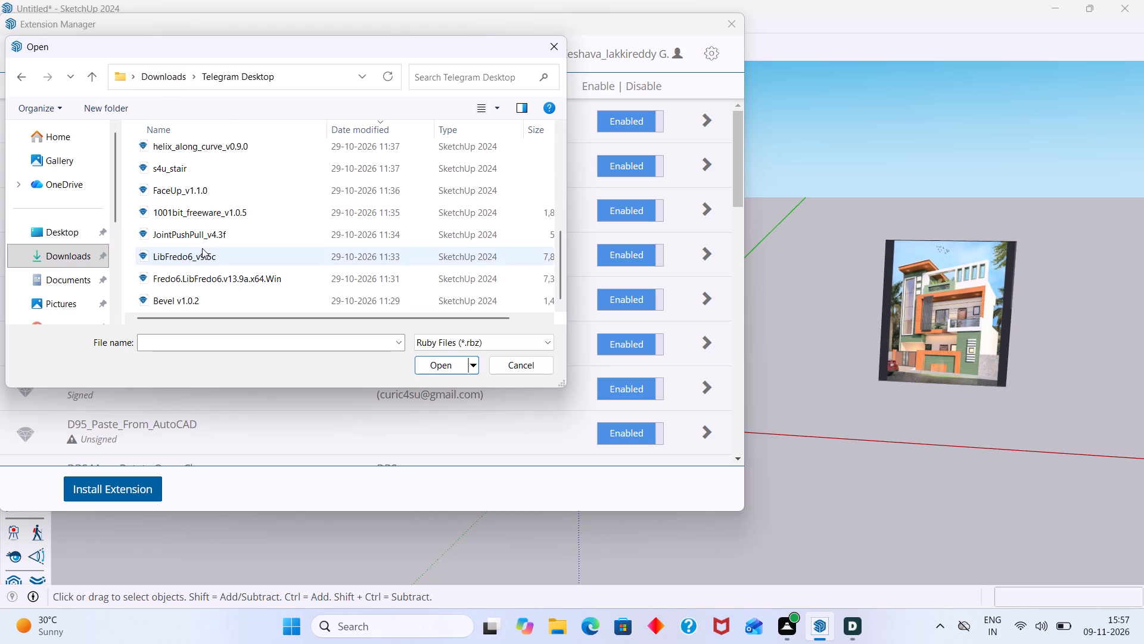
{"action": "scroll", "coordinate": [202, 248], "scroll_direction": "up", "scroll_amount": 8}
{"action": "scroll", "coordinate": [202, 248], "scroll_direction": "down", "scroll_amount": 3}
{"action": "scroll", "coordinate": [202, 251], "scroll_direction": "up", "scroll_amount": 2}
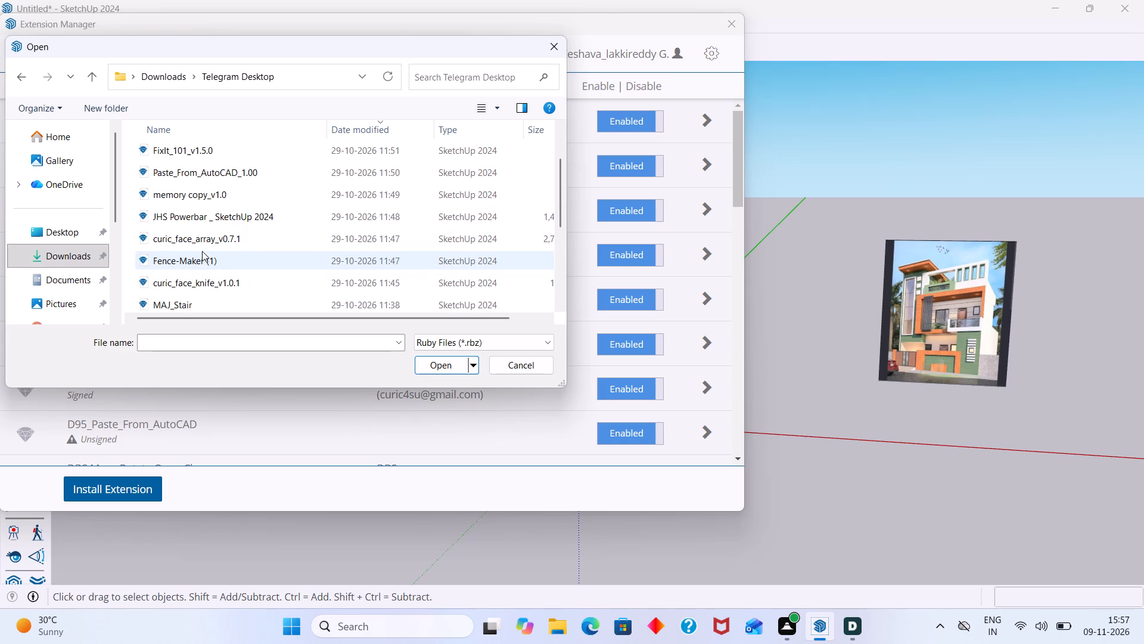
{"action": "scroll", "coordinate": [202, 251], "scroll_direction": "up", "scroll_amount": 3}
{"action": "scroll", "coordinate": [202, 251], "scroll_direction": "down", "scroll_amount": 1}
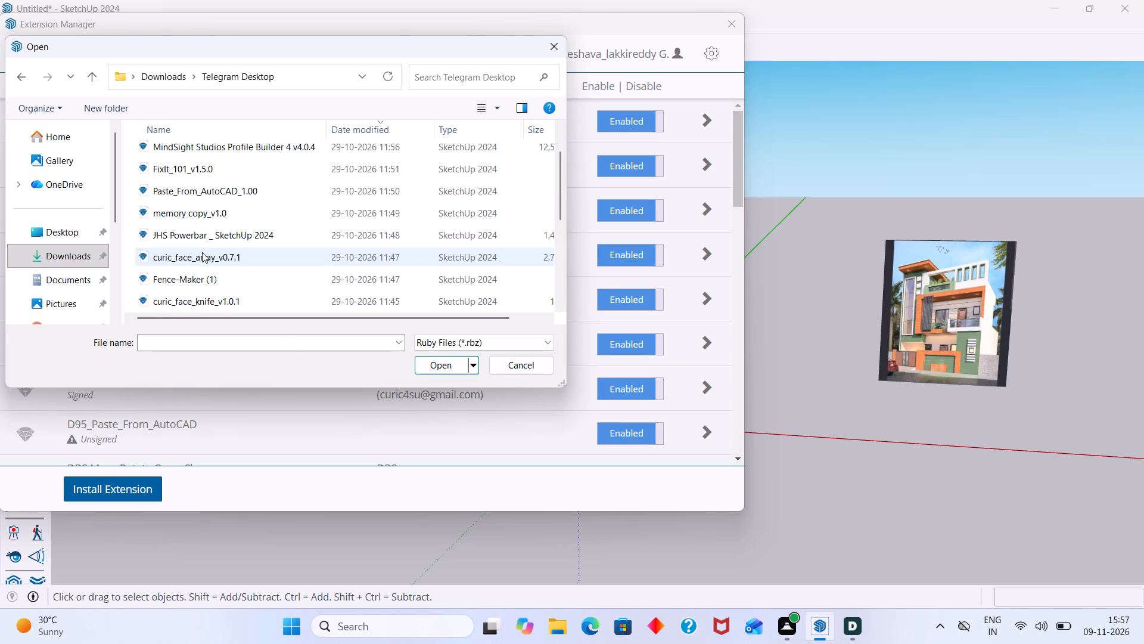
{"action": "scroll", "coordinate": [202, 252], "scroll_direction": "down", "scroll_amount": 4}
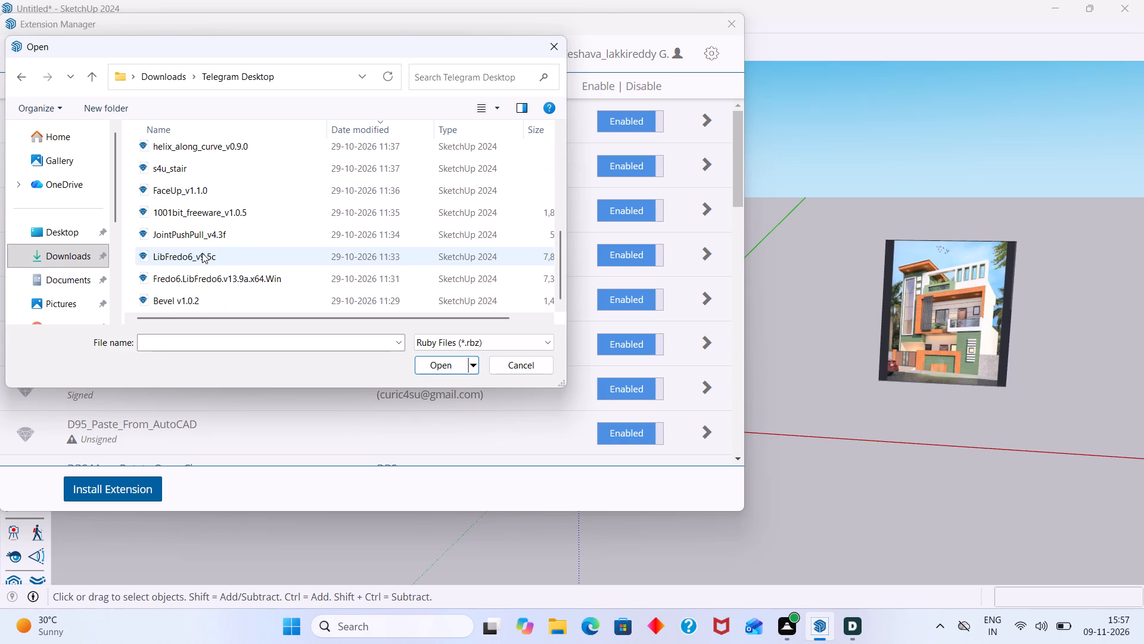
{"action": "scroll", "coordinate": [202, 253], "scroll_direction": "down", "scroll_amount": 4}
{"action": "scroll", "coordinate": [197, 296], "scroll_direction": "up", "scroll_amount": 5}
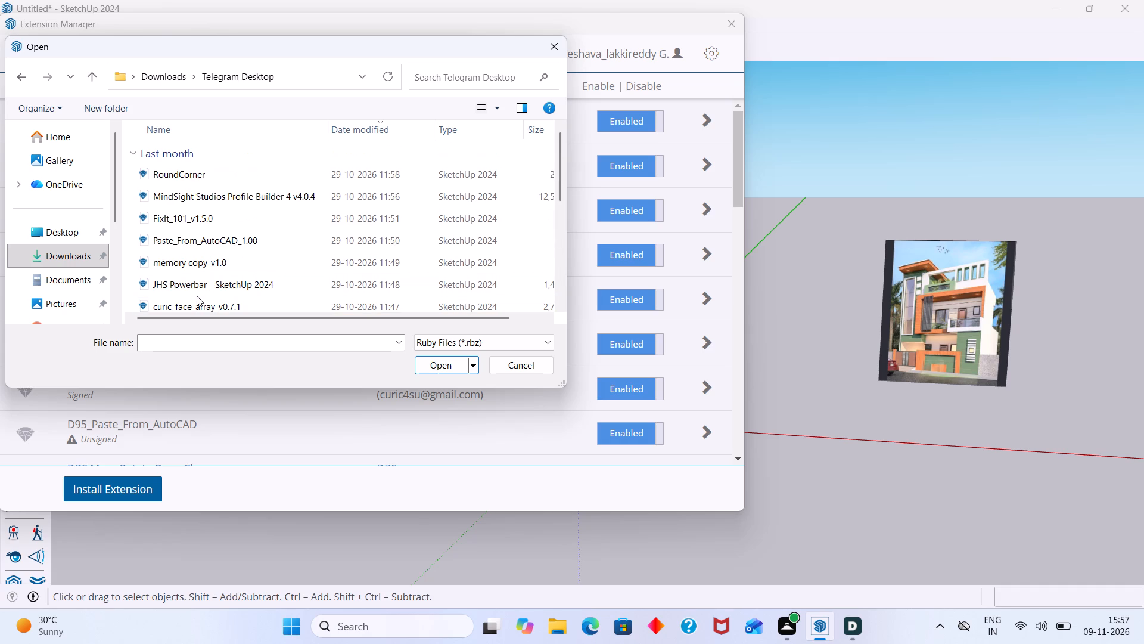
{"action": "scroll", "coordinate": [196, 290], "scroll_direction": "down", "scroll_amount": 2}
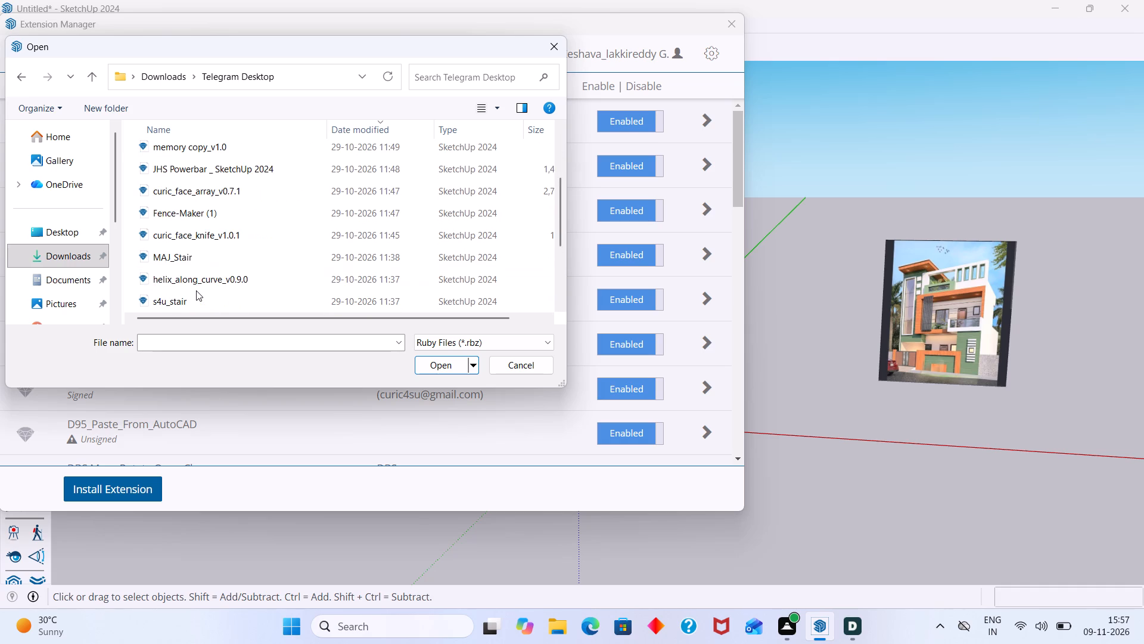
{"action": "scroll", "coordinate": [196, 290], "scroll_direction": "down", "scroll_amount": 4}
{"action": "scroll", "coordinate": [194, 289], "scroll_direction": "up", "scroll_amount": 4}
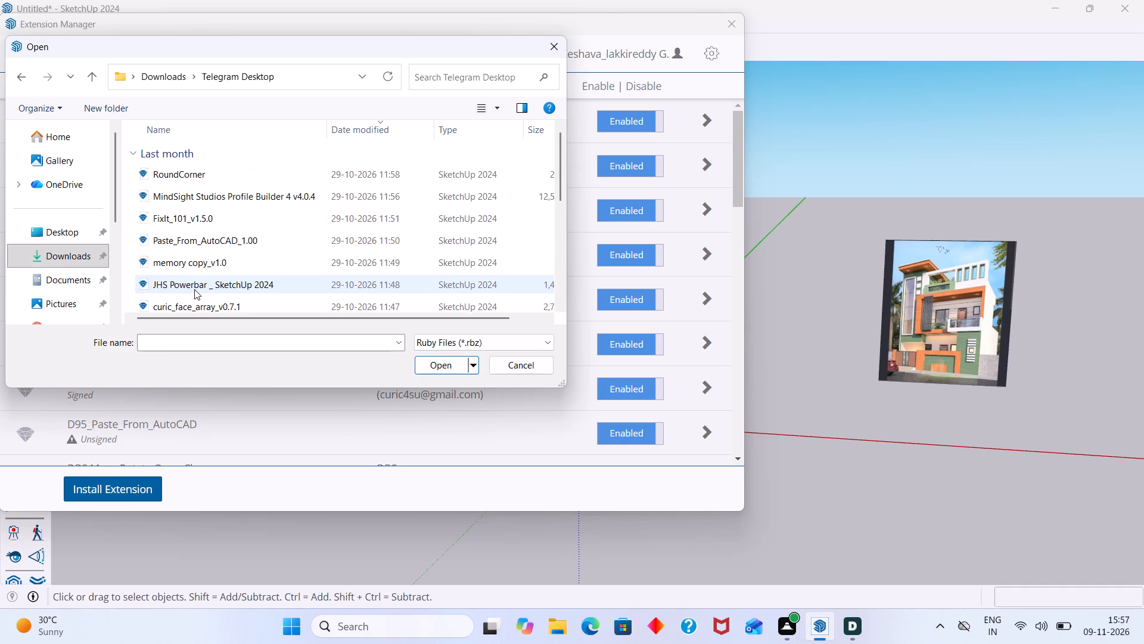
{"action": "scroll", "coordinate": [194, 289], "scroll_direction": "up", "scroll_amount": 2}
{"action": "scroll", "coordinate": [194, 289], "scroll_direction": "down", "scroll_amount": 9}
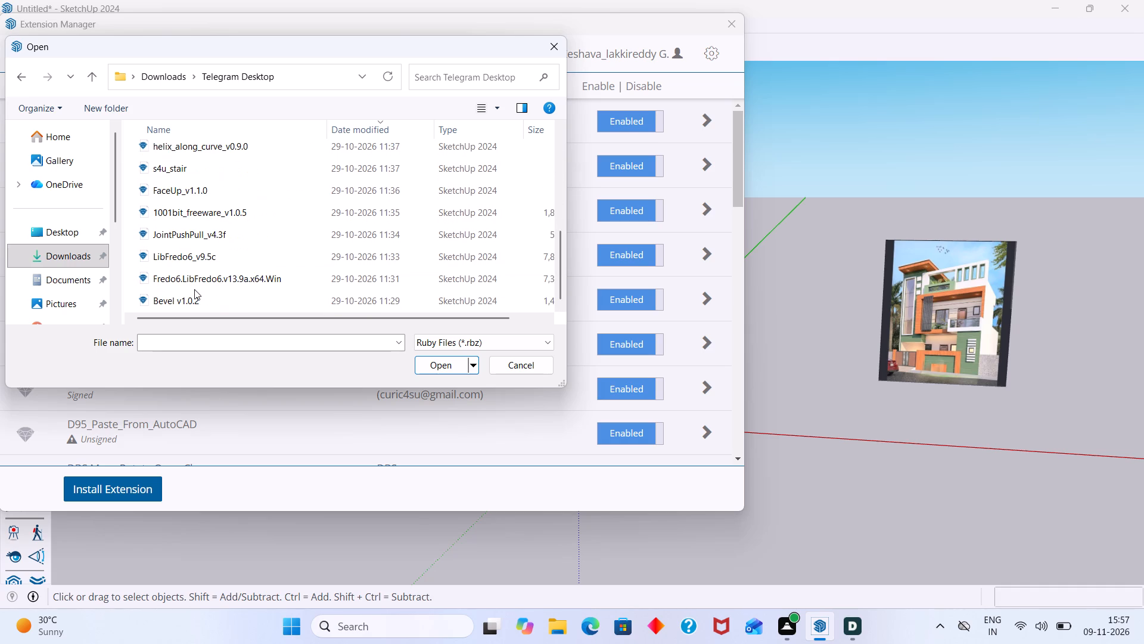
{"action": "scroll", "coordinate": [194, 289], "scroll_direction": "down", "scroll_amount": 8}
{"action": "scroll", "coordinate": [79, 292], "scroll_direction": "down", "scroll_amount": 1}
Check the extension files in the Desktop's sketchup plugins folder, then cancel the installation and close the Extension Manager.
{"action": "scroll", "coordinate": [79, 292], "scroll_direction": "down", "scroll_amount": 3}
{"action": "scroll", "coordinate": [79, 292], "scroll_direction": "up", "scroll_amount": 2}
{"action": "scroll", "coordinate": [79, 292], "scroll_direction": "down", "scroll_amount": 2}
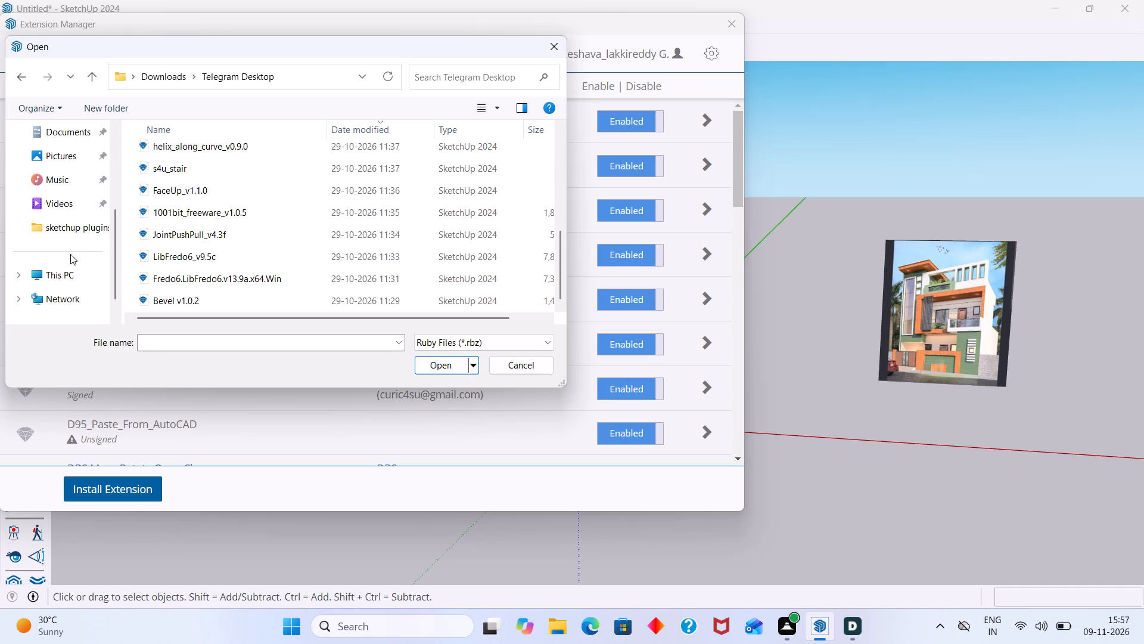
{"action": "double_click", "coordinate": [75, 231]}
{"action": "scroll", "coordinate": [226, 235], "scroll_direction": "down", "scroll_amount": 3}
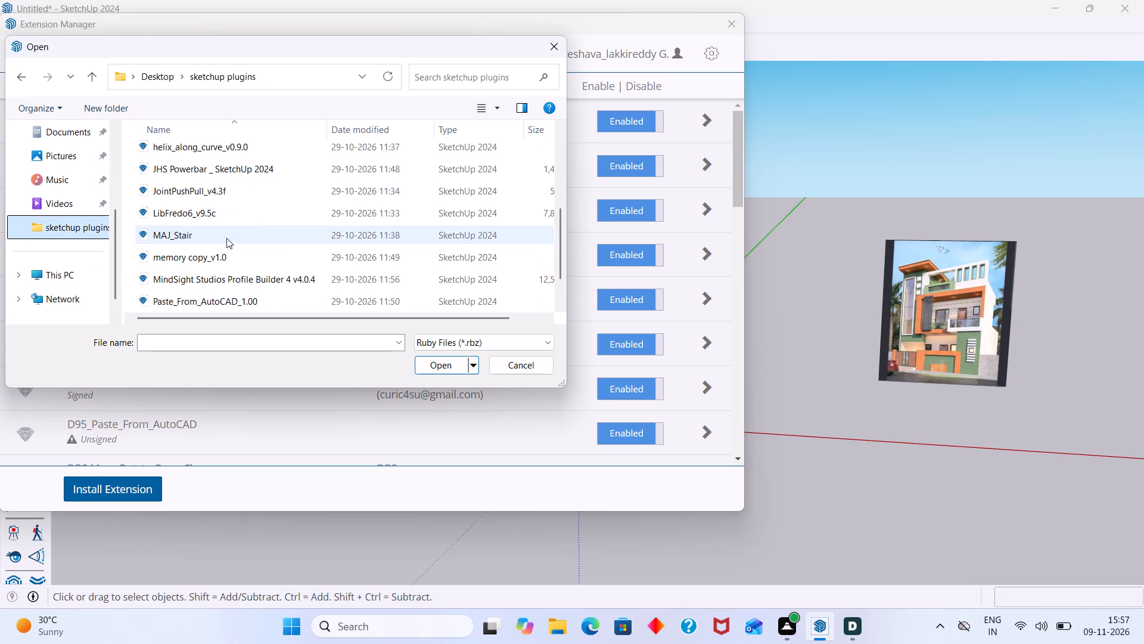
{"action": "scroll", "coordinate": [222, 252], "scroll_direction": "down", "scroll_amount": 3}
{"action": "scroll", "coordinate": [206, 278], "scroll_direction": "up", "scroll_amount": 1}
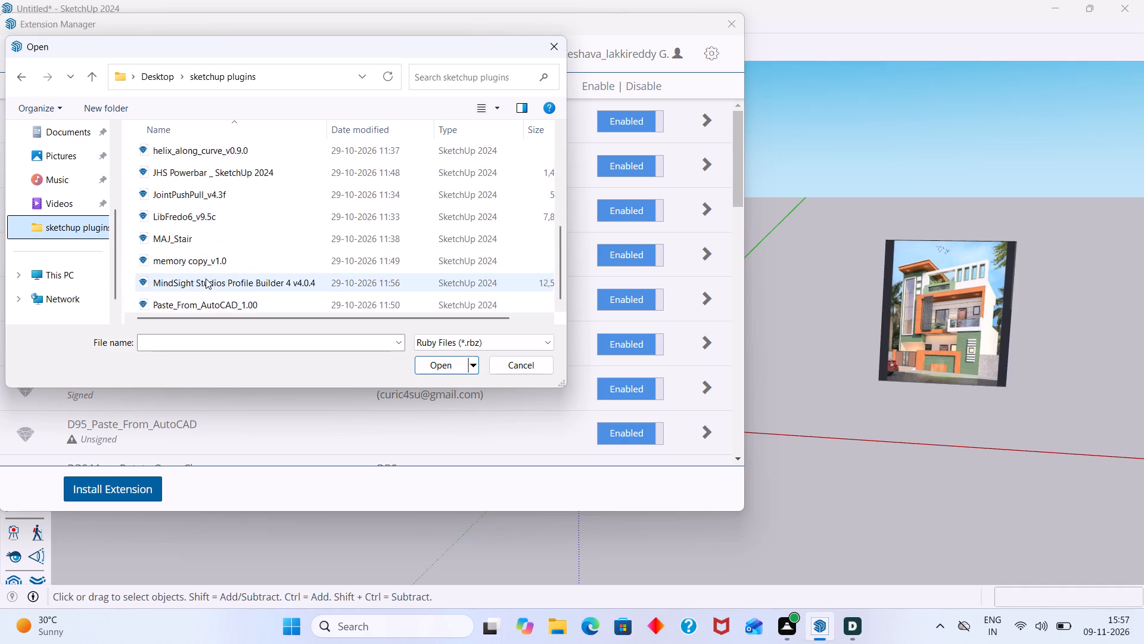
{"action": "scroll", "coordinate": [206, 278], "scroll_direction": "up", "scroll_amount": 7}
{"action": "scroll", "coordinate": [186, 180], "scroll_direction": "up", "scroll_amount": 3}
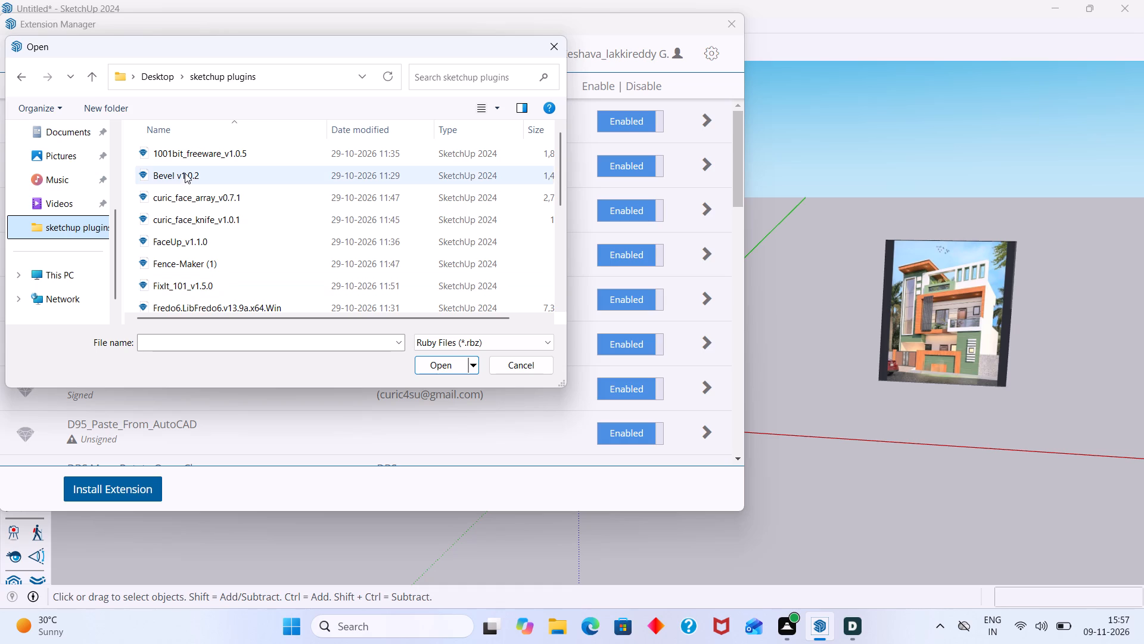
{"action": "scroll", "coordinate": [185, 154], "scroll_direction": "down", "scroll_amount": 2}
{"action": "left_click", "coordinate": [773, 80]}
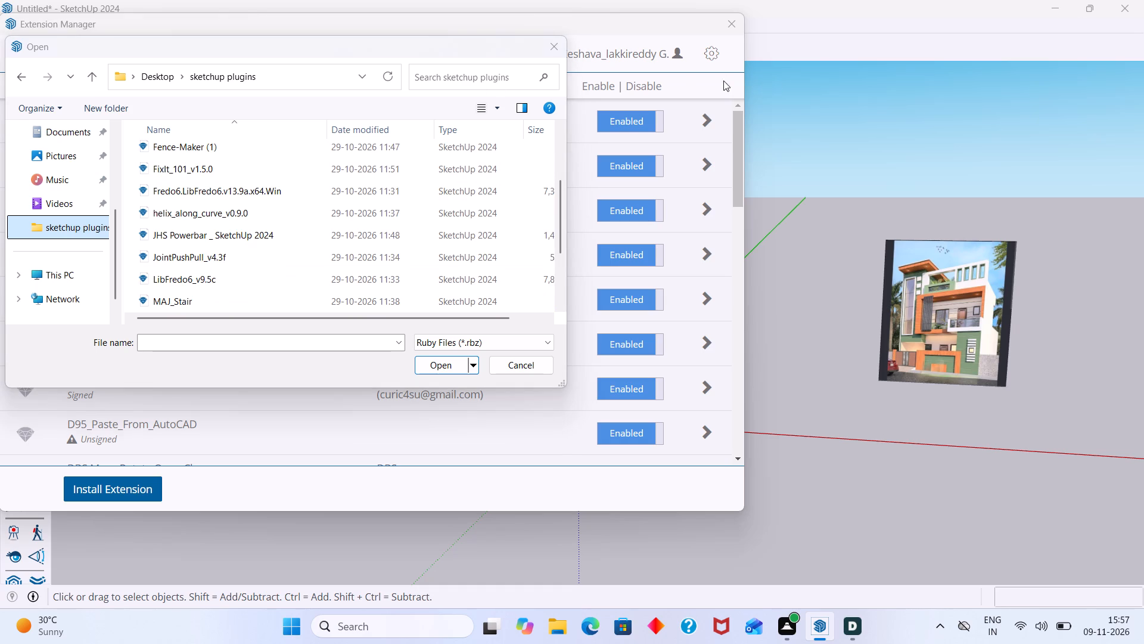
{"action": "left_click", "coordinate": [557, 48]}
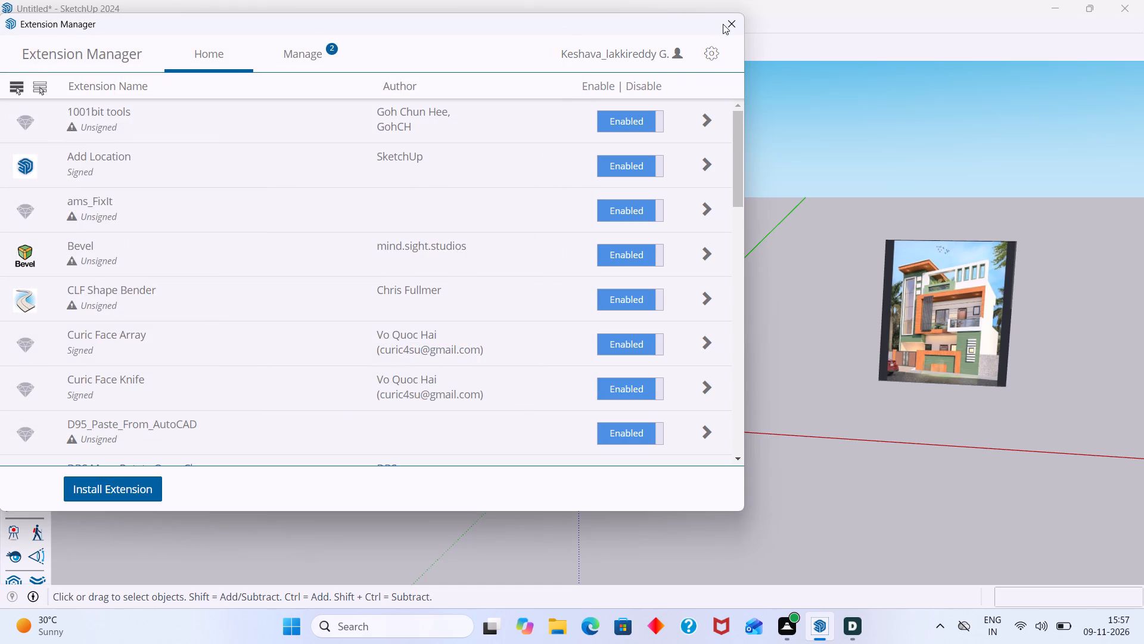
{"action": "left_click", "coordinate": [734, 23]}
Draw a base rectangle about 7'11" by 31'4" on the ground, starting at the origin.
{"action": "middle_click_drag", "start_coordinate": [726, 358], "coordinate": [790, 367]}
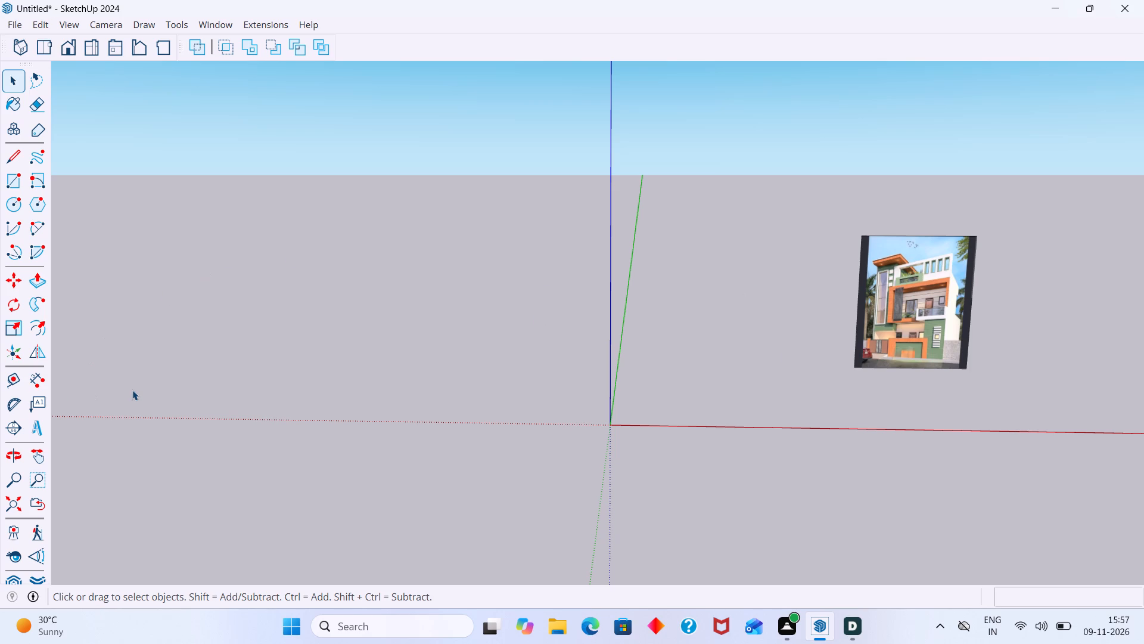
{"action": "key", "text": "r"}
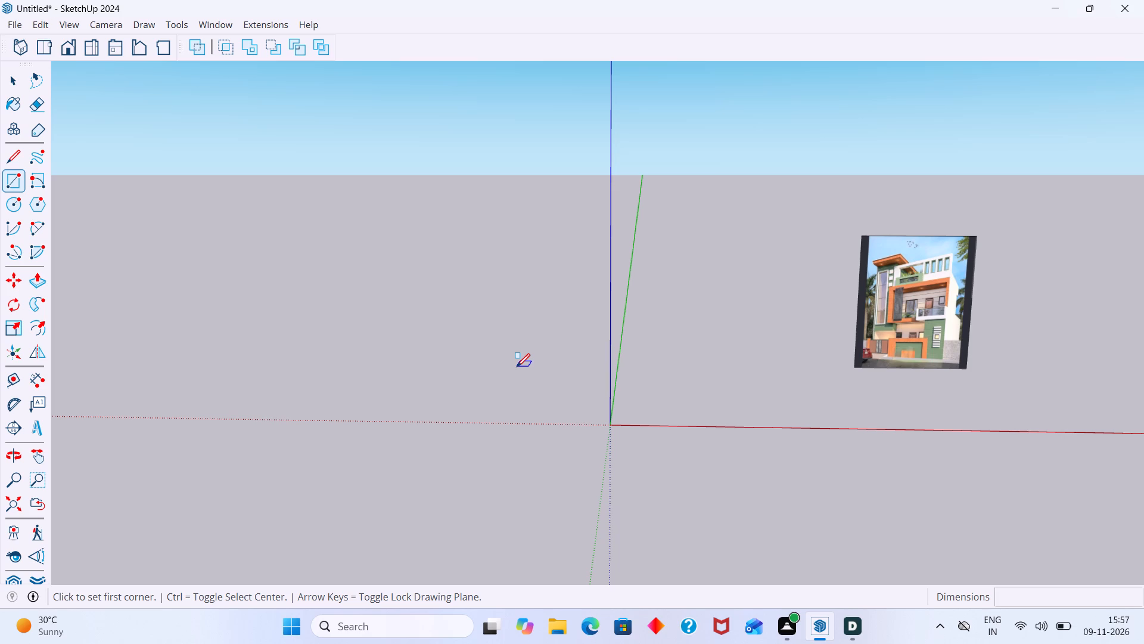
{"action": "left_click", "coordinate": [611, 424]}
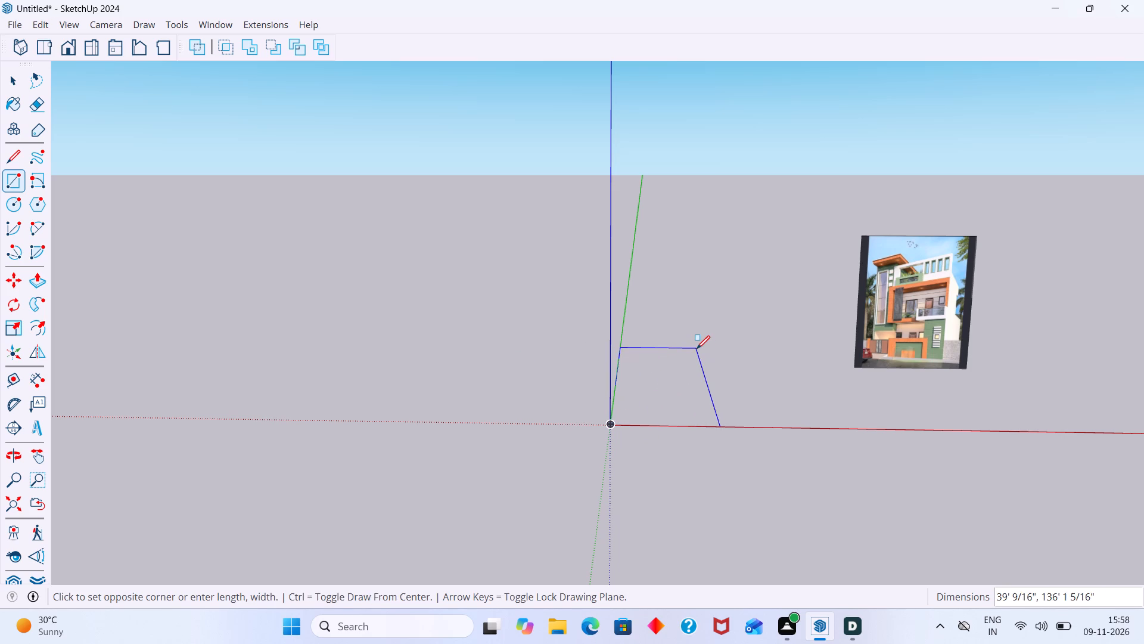
{"action": "left_click", "coordinate": [633, 402]}
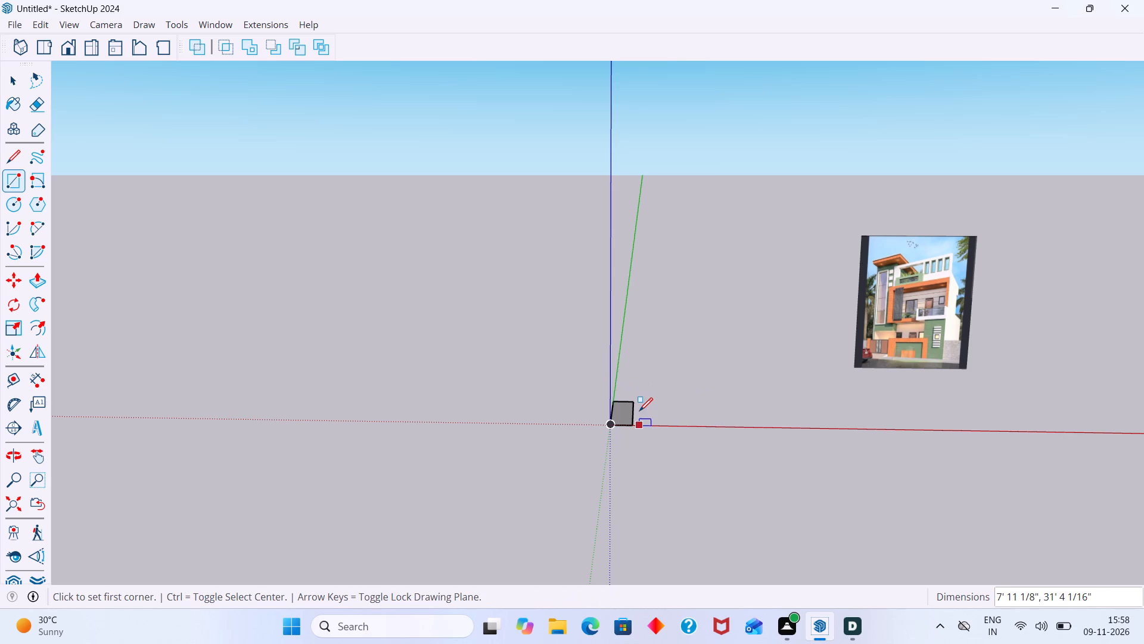
{"action": "key", "text": "space"}
Split the base rectangle with a line parallel to the red axis, running between its two long edges partway toward the rear.
{"action": "scroll", "coordinate": [633, 418], "scroll_direction": "up", "scroll_amount": 14}
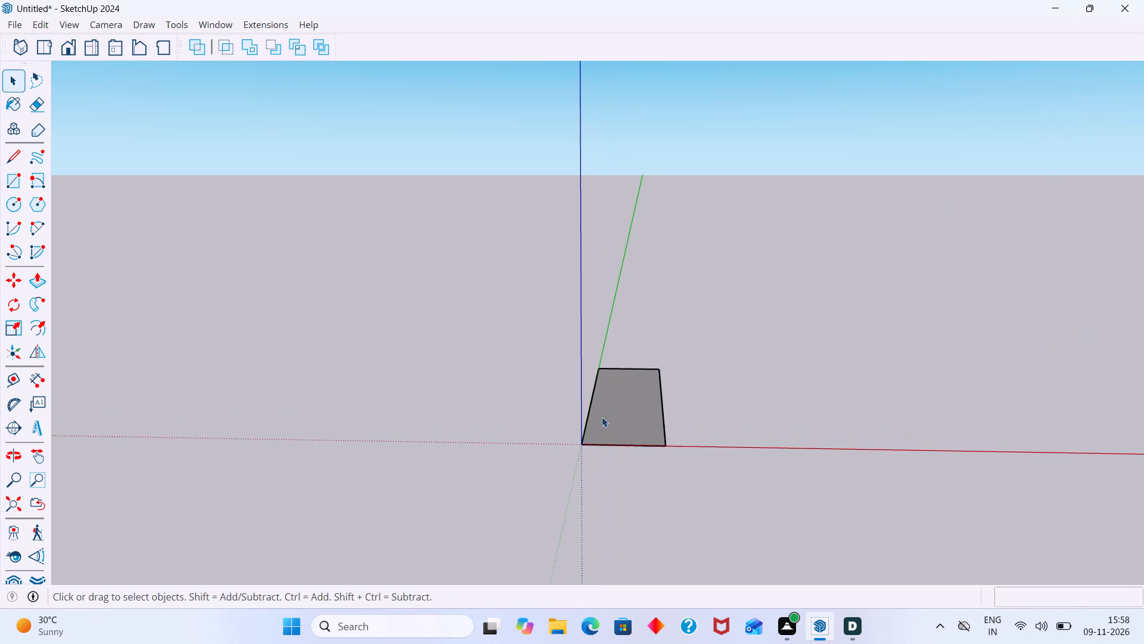
{"action": "scroll", "coordinate": [602, 417], "scroll_direction": "up", "scroll_amount": 1}
{"action": "middle_click_drag", "start_coordinate": [620, 423], "coordinate": [633, 428]}
{"action": "scroll", "coordinate": [646, 437], "scroll_direction": "up", "scroll_amount": 5}
{"action": "scroll", "coordinate": [657, 436], "scroll_direction": "down", "scroll_amount": 12}
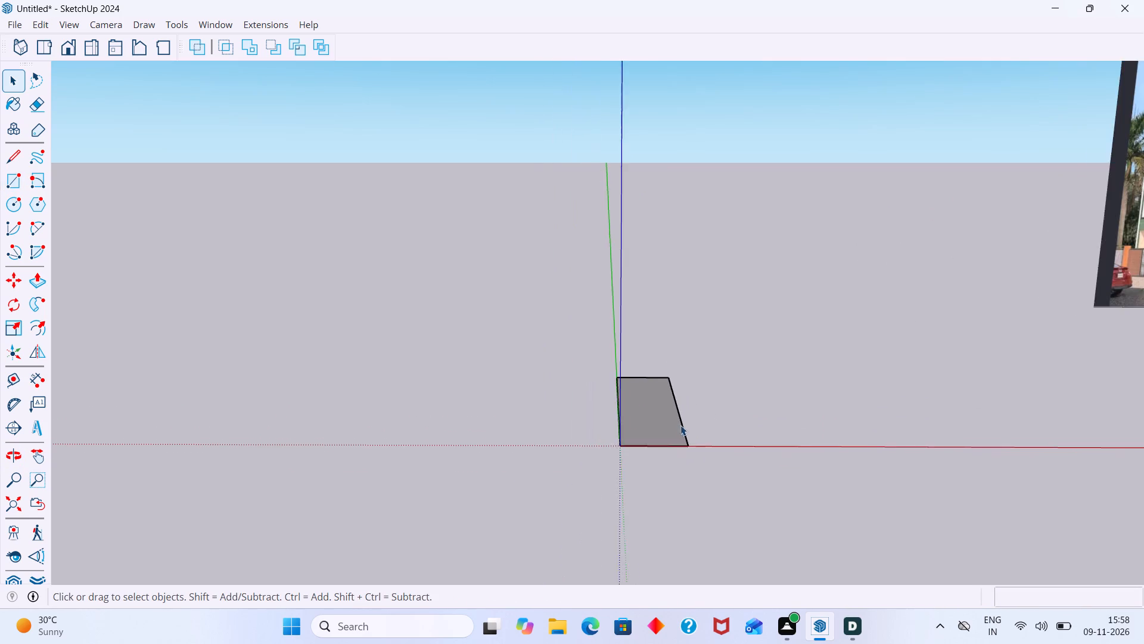
{"action": "scroll", "coordinate": [680, 425], "scroll_direction": "down", "scroll_amount": 4}
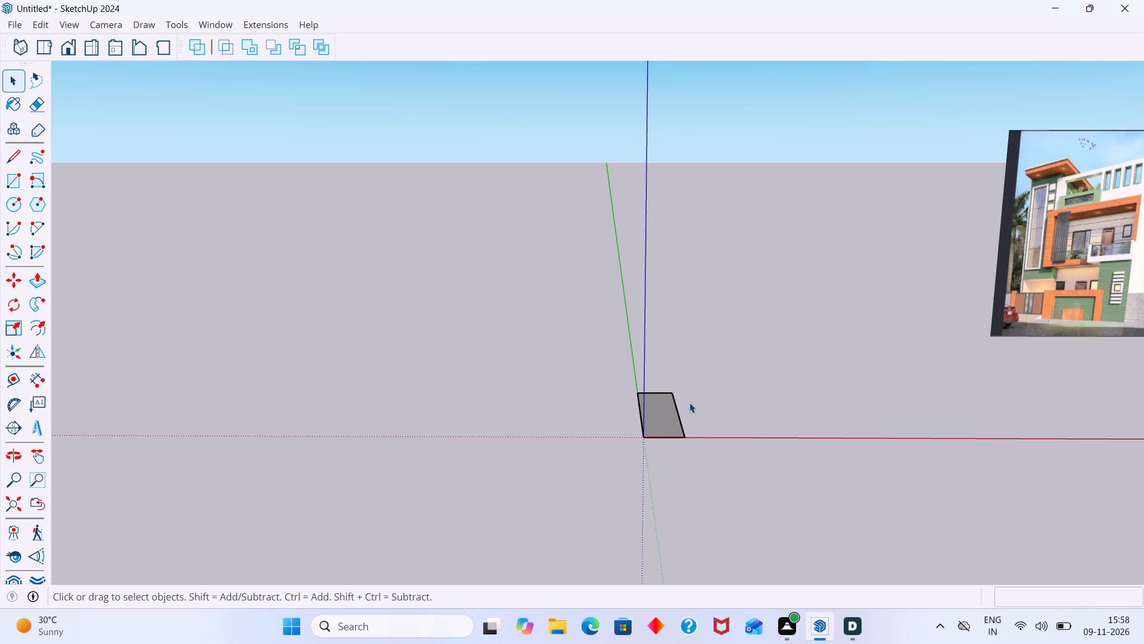
{"action": "scroll", "coordinate": [670, 408], "scroll_direction": "up", "scroll_amount": 7}
{"action": "middle_click_drag", "start_coordinate": [678, 417], "coordinate": [632, 407]}
{"action": "scroll", "coordinate": [688, 427], "scroll_direction": "up", "scroll_amount": 3}
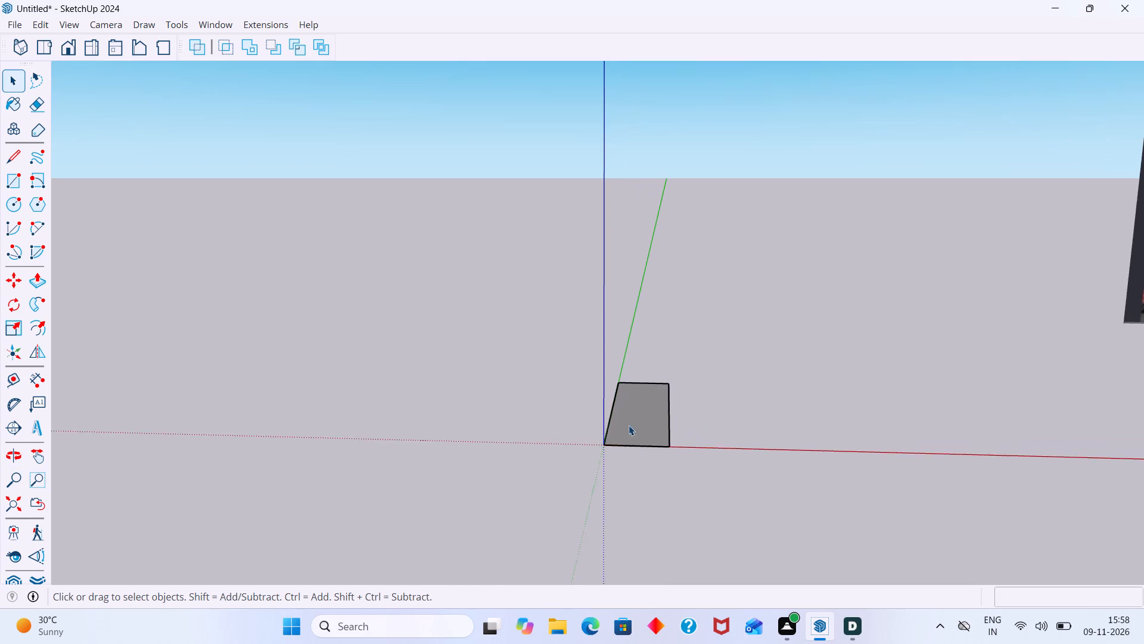
{"action": "scroll", "coordinate": [629, 425], "scroll_direction": "up", "scroll_amount": 8}
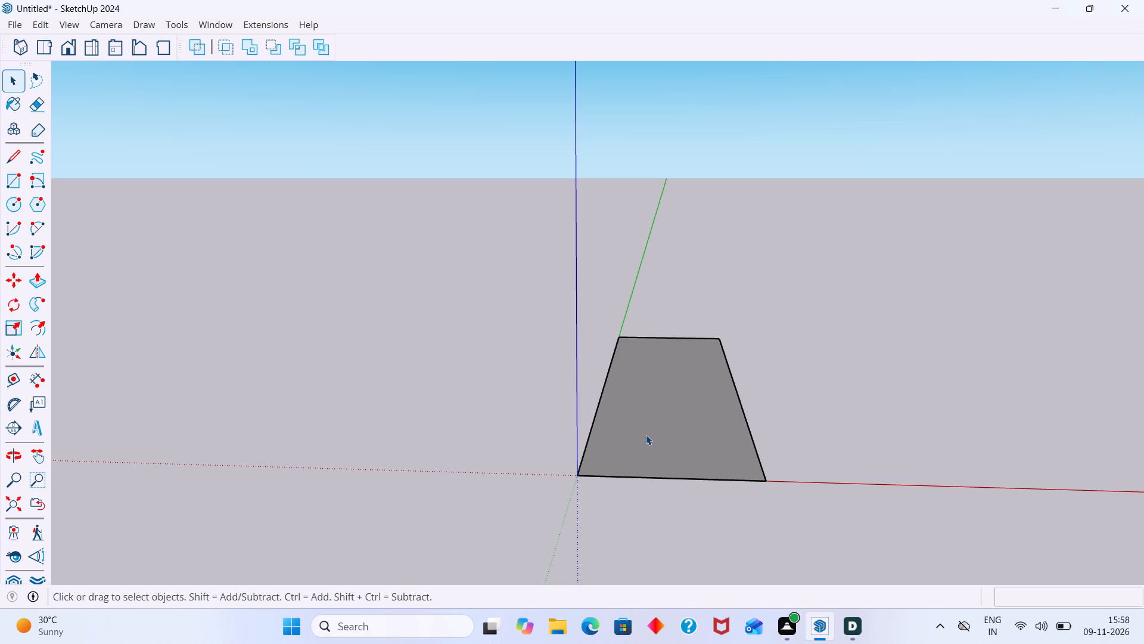
{"action": "scroll", "coordinate": [660, 261], "scroll_direction": "down", "scroll_amount": 8}
{"action": "middle_click_drag", "start_coordinate": [678, 394], "coordinate": [854, 413]}
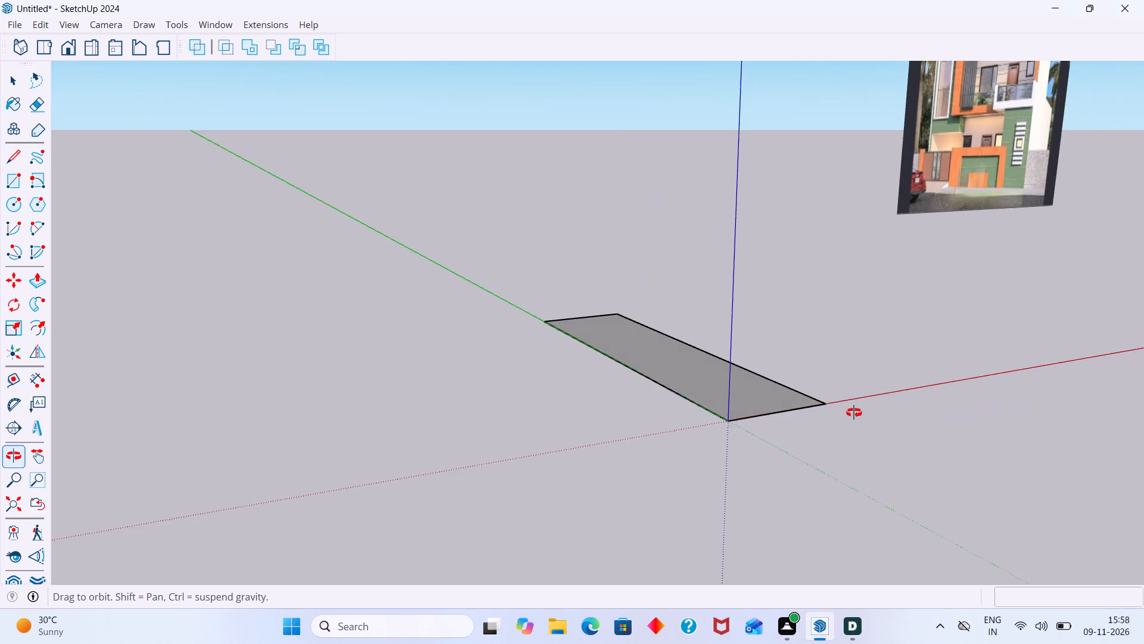
{"action": "middle_click_drag", "start_coordinate": [854, 413], "coordinate": [853, 413]}
{"action": "scroll", "coordinate": [707, 363], "scroll_direction": "up", "scroll_amount": 7}
{"action": "key", "text": "l"}
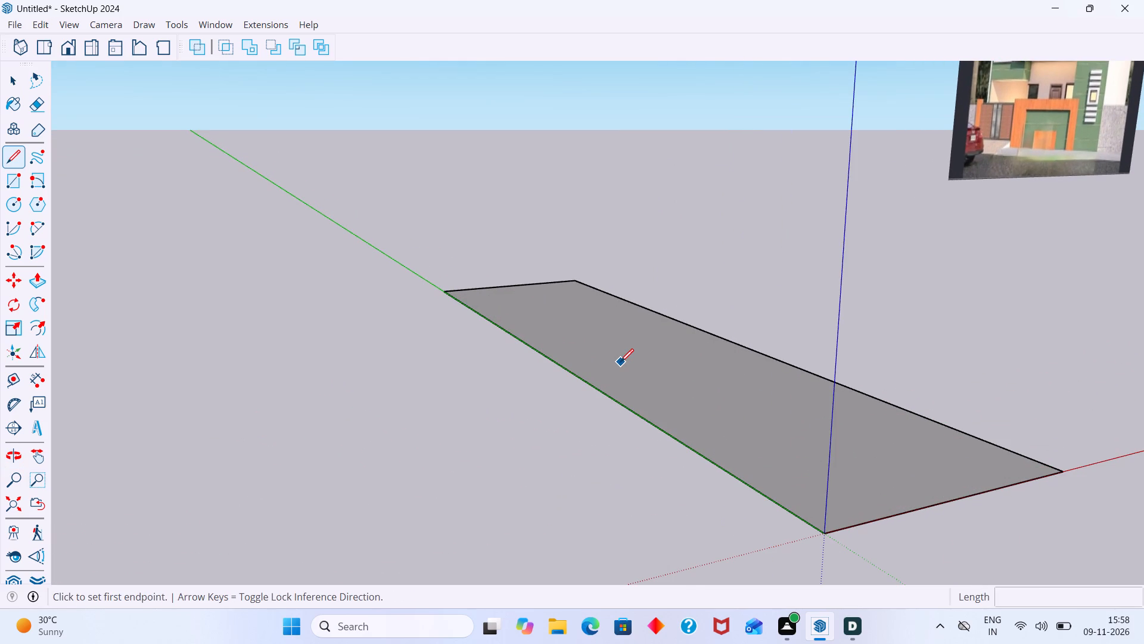
{"action": "left_click", "coordinate": [558, 366]}
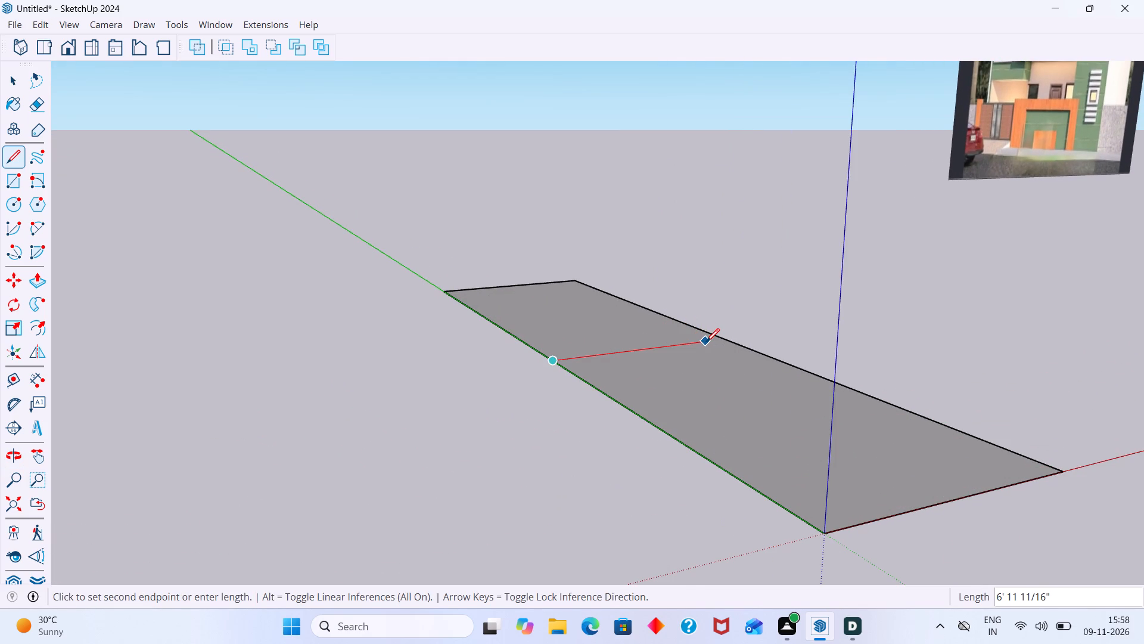
{"action": "key", "text": "Right"}
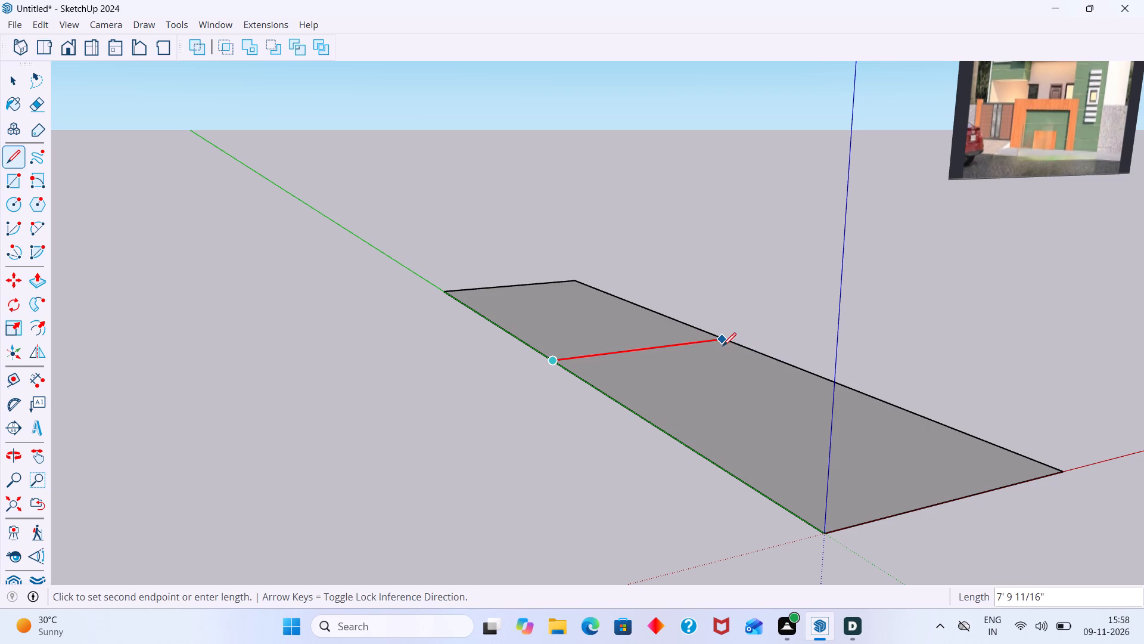
{"action": "left_click", "coordinate": [723, 340]}
{"action": "key", "text": "space"}
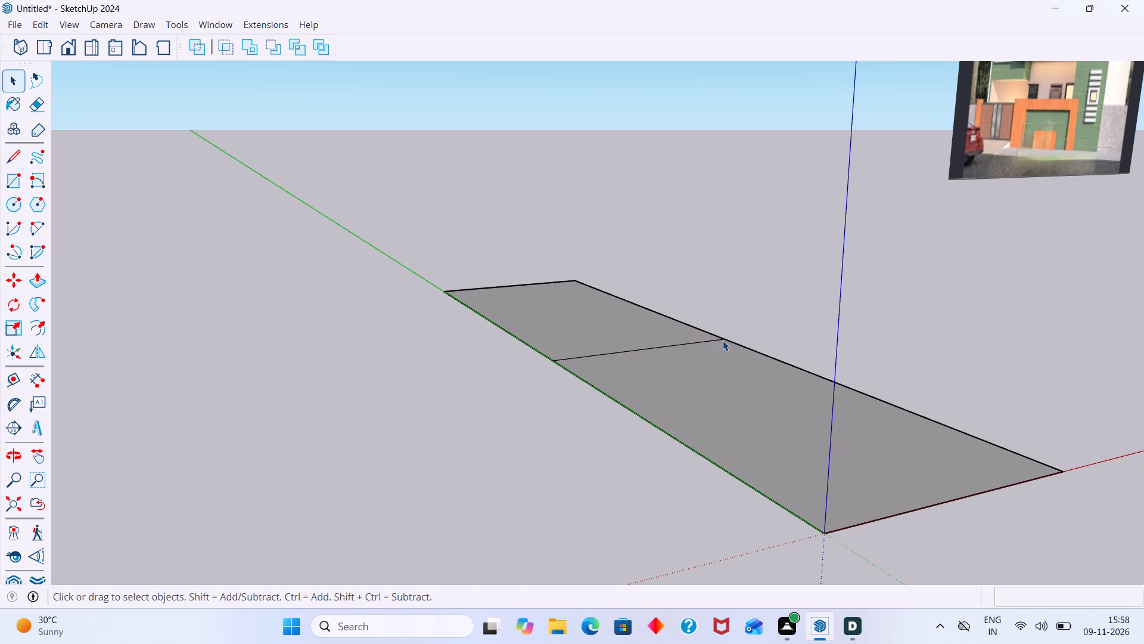
Remove the rear portion of the base rectangle by deleting its face and erasing its three leftover outer edges.
{"action": "left_click", "coordinate": [678, 336]}
{"action": "key", "text": "Delete"}
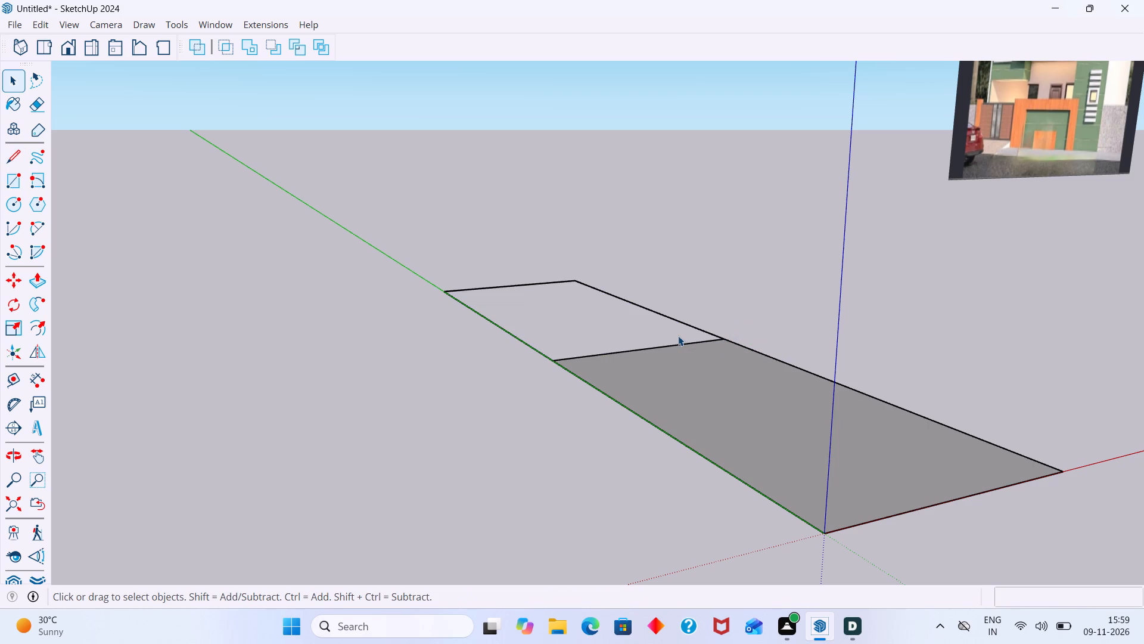
{"action": "scroll", "coordinate": [701, 303], "scroll_direction": "down", "scroll_amount": 4}
{"action": "middle_click_drag", "start_coordinate": [692, 332], "coordinate": [916, 473]}
{"action": "scroll", "coordinate": [702, 300], "scroll_direction": "up", "scroll_amount": 6}
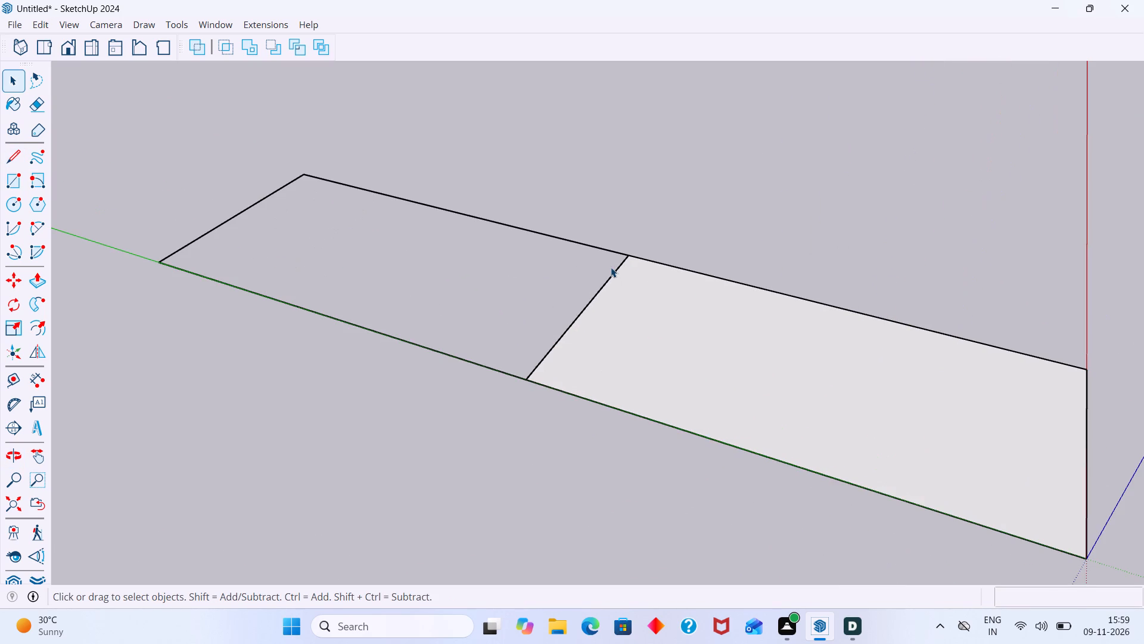
{"action": "key", "text": "e"}
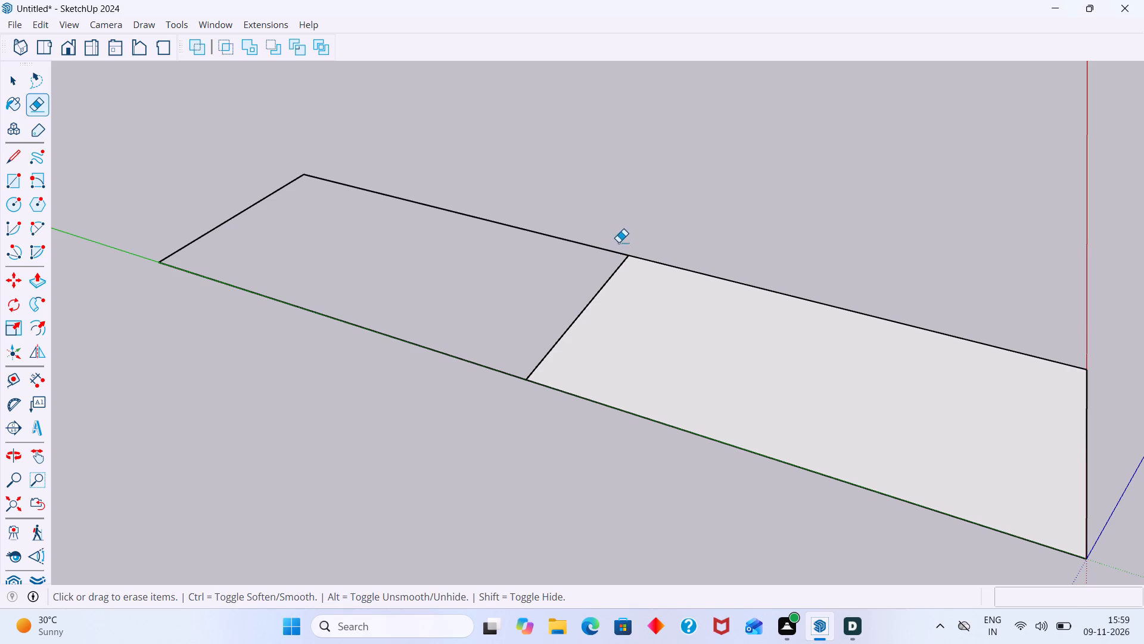
{"action": "left_click_drag", "start_coordinate": [618, 241], "coordinate": [489, 379]}
{"action": "left_click", "coordinate": [498, 370]}
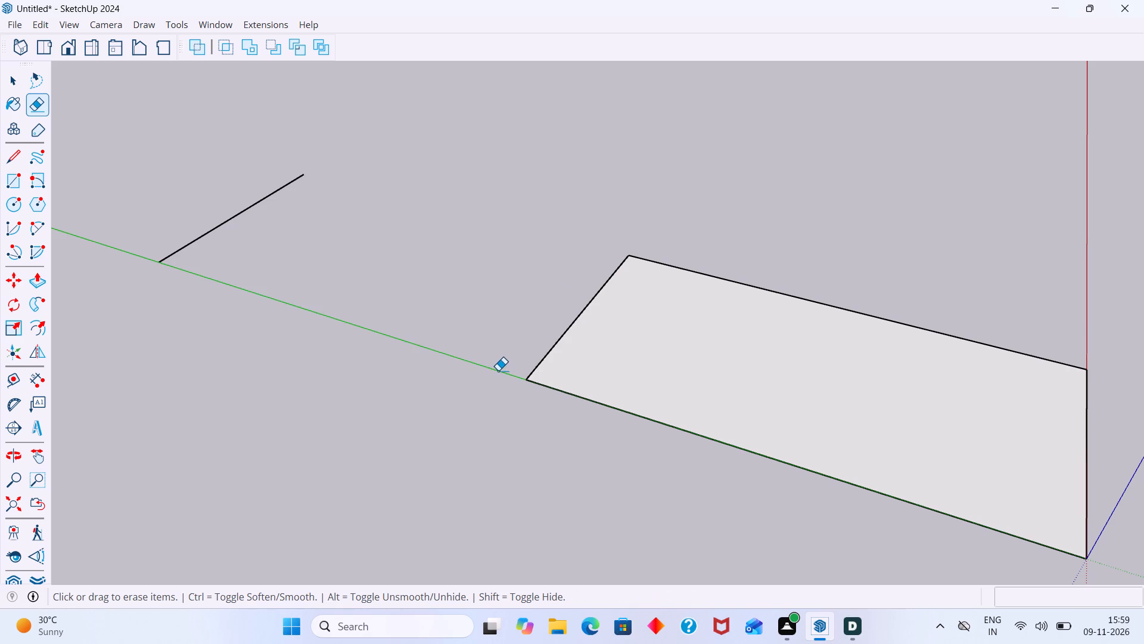
{"action": "left_click", "coordinate": [262, 198]}
{"action": "scroll", "coordinate": [366, 256], "scroll_direction": "down", "scroll_amount": 7}
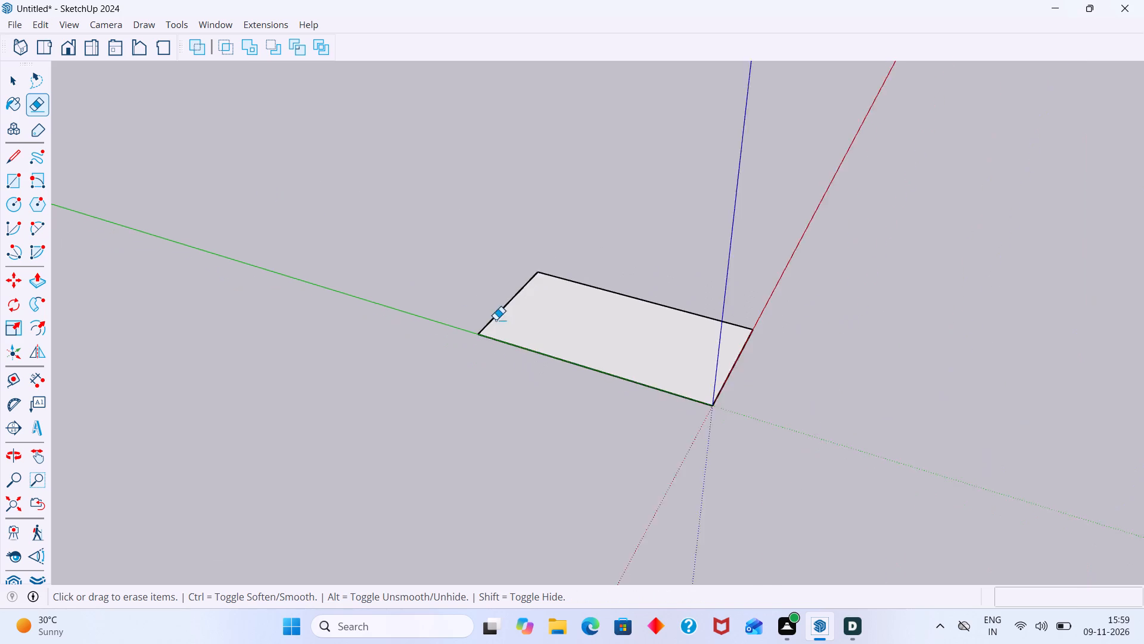
{"action": "scroll", "coordinate": [496, 320], "scroll_direction": "down", "scroll_amount": 6}
{"action": "middle_click_drag", "start_coordinate": [598, 379], "coordinate": [427, 362]}
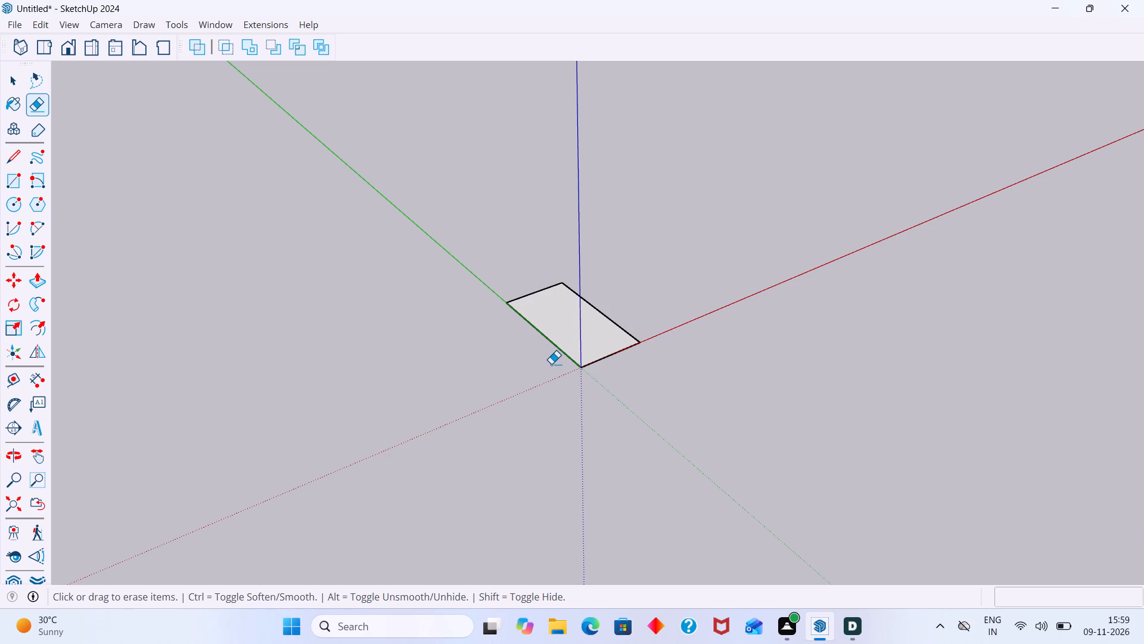
{"action": "key", "text": "space"}
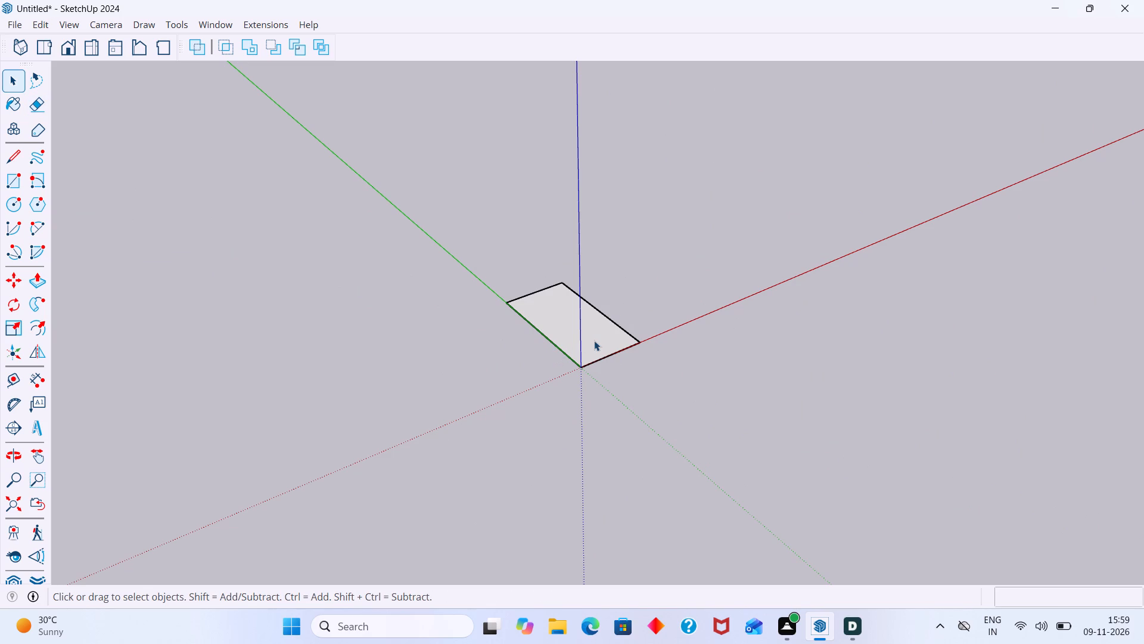
Move the house reference image by its lower corner nearest the car onto the red axis, just beyond the base rectangle.
{"action": "scroll", "coordinate": [602, 354], "scroll_direction": "up", "scroll_amount": 6}
{"action": "middle_click_drag", "start_coordinate": [605, 360], "coordinate": [514, 339]}
{"action": "scroll", "coordinate": [570, 336], "scroll_direction": "down", "scroll_amount": 5}
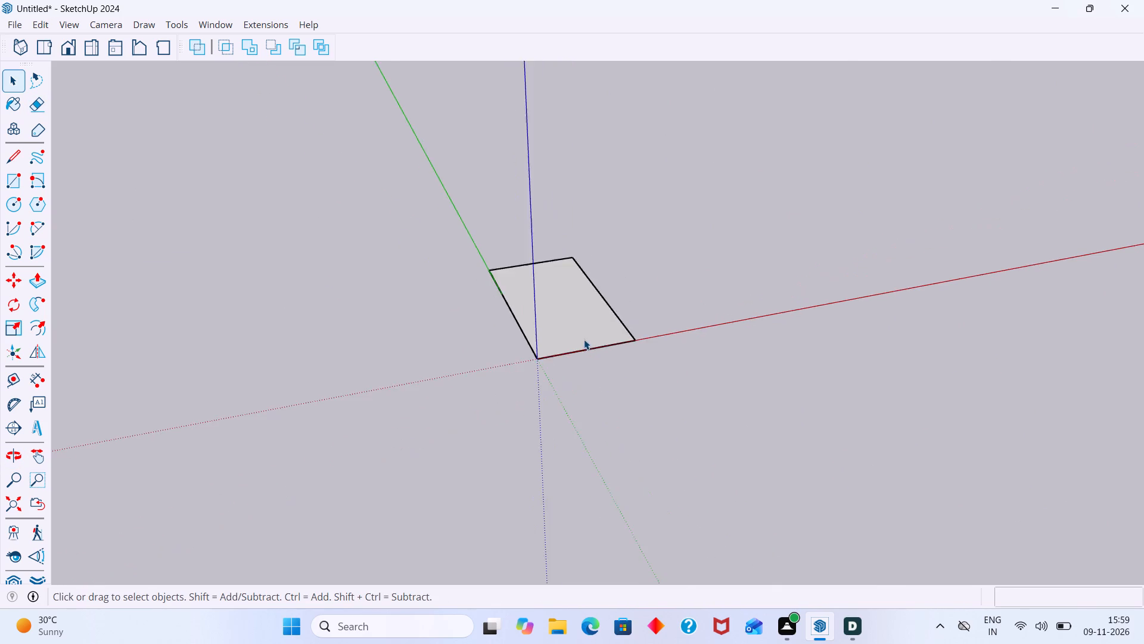
{"action": "scroll", "coordinate": [584, 339], "scroll_direction": "down", "scroll_amount": 5}
{"action": "middle_click_drag", "start_coordinate": [620, 323], "coordinate": [481, 306]}
{"action": "scroll", "coordinate": [433, 316], "scroll_direction": "up", "scroll_amount": 3}
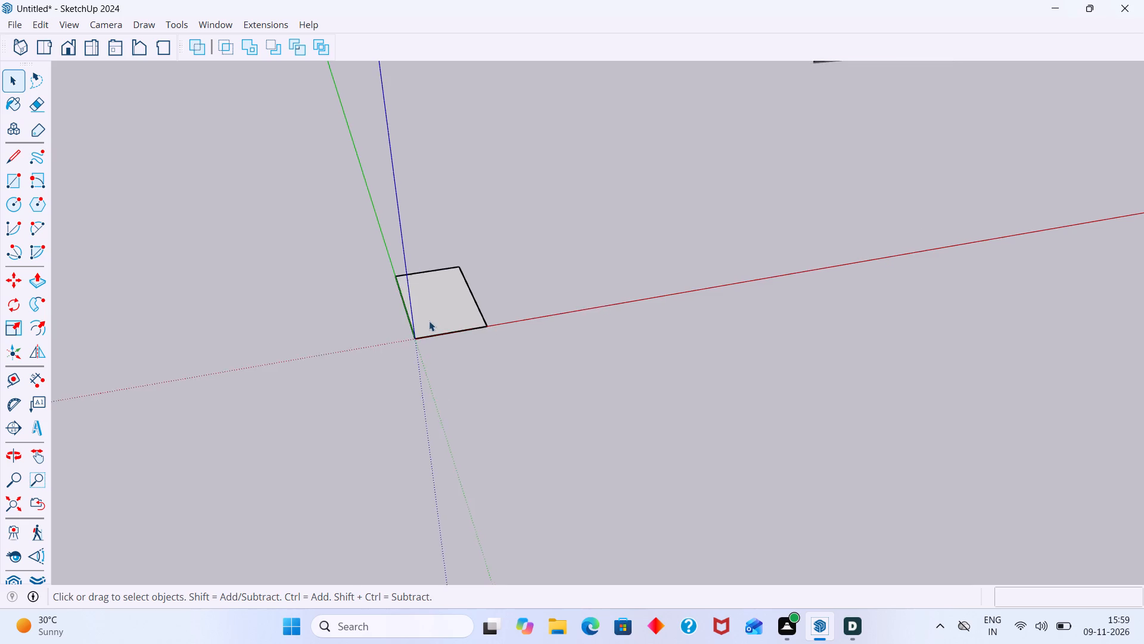
{"action": "scroll", "coordinate": [429, 321], "scroll_direction": "up", "scroll_amount": 6}
{"action": "scroll", "coordinate": [448, 315], "scroll_direction": "down", "scroll_amount": 20}
{"action": "scroll", "coordinate": [448, 315], "scroll_direction": "down", "scroll_amount": 9}
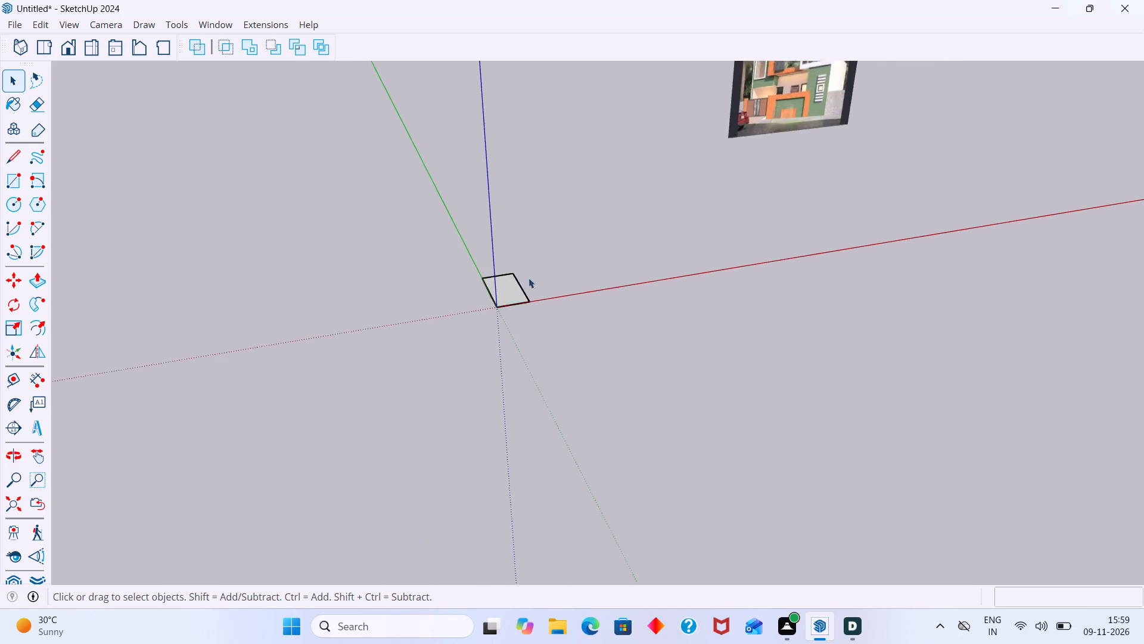
{"action": "scroll", "coordinate": [529, 278], "scroll_direction": "down", "scroll_amount": 9}
{"action": "middle_click_drag", "start_coordinate": [711, 229], "coordinate": [574, 288], "text": "shift"}
{"action": "scroll", "coordinate": [545, 224], "scroll_direction": "up", "scroll_amount": 10}
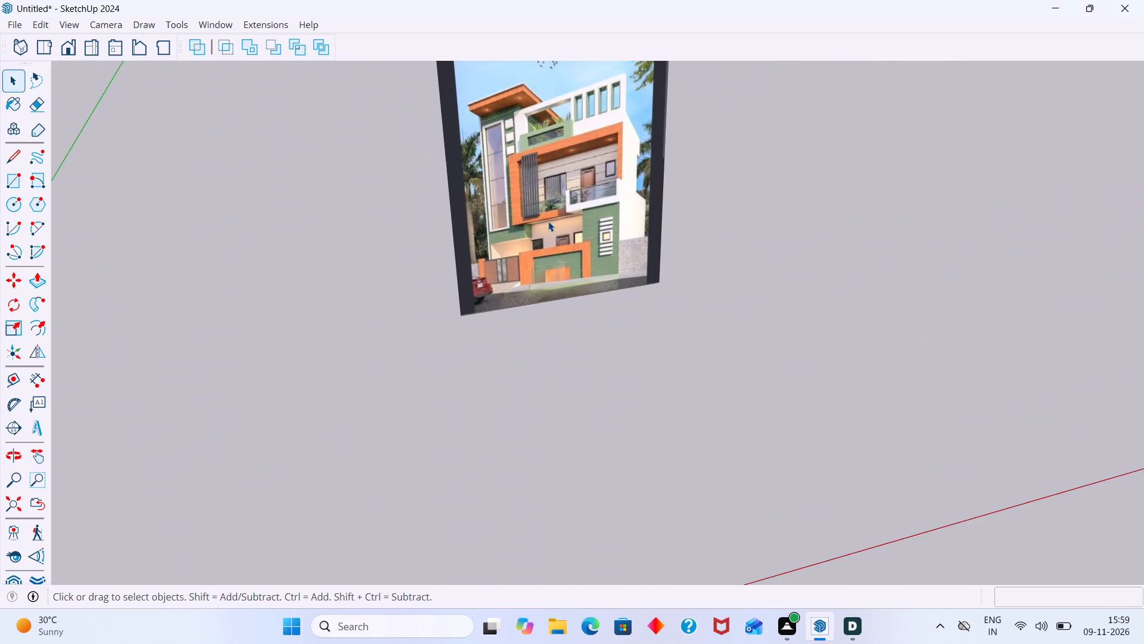
{"action": "middle_click_drag", "start_coordinate": [548, 221], "coordinate": [593, 227]}
{"action": "scroll", "coordinate": [564, 184], "scroll_direction": "up", "scroll_amount": 8}
{"action": "scroll", "coordinate": [534, 249], "scroll_direction": "down", "scroll_amount": 6}
{"action": "middle_click_drag", "start_coordinate": [568, 279], "coordinate": [611, 280]}
{"action": "middle_click_drag", "start_coordinate": [523, 306], "coordinate": [539, 229]}
{"action": "scroll", "coordinate": [578, 188], "scroll_direction": "down", "scroll_amount": 7}
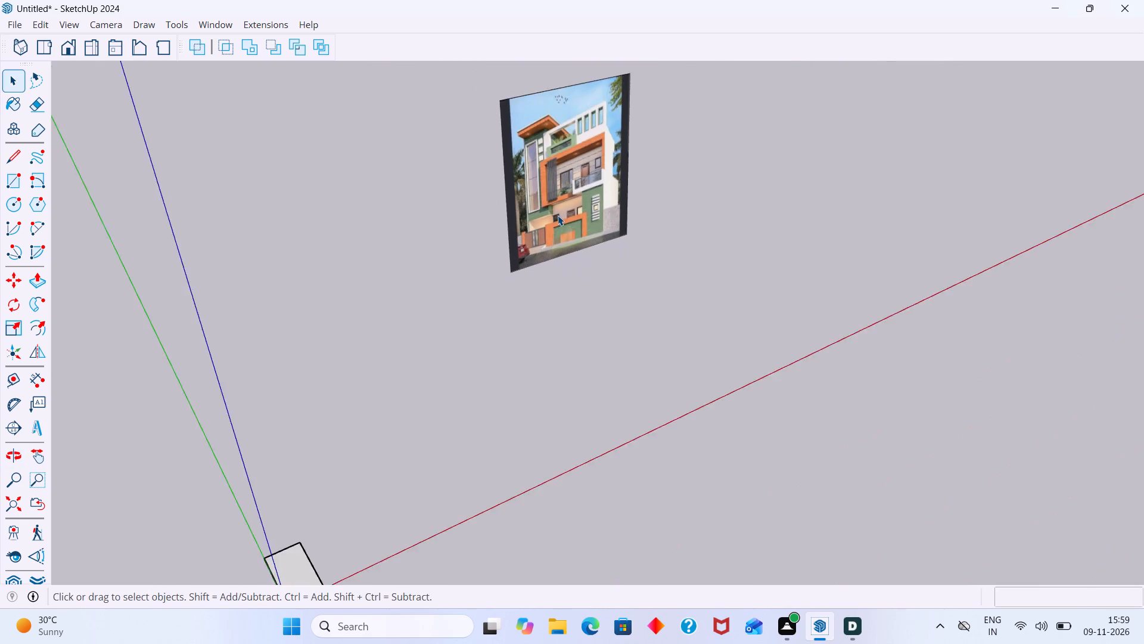
{"action": "scroll", "coordinate": [558, 215], "scroll_direction": "down", "scroll_amount": 2}
{"action": "left_click", "coordinate": [555, 217]}
{"action": "key", "text": "m"}
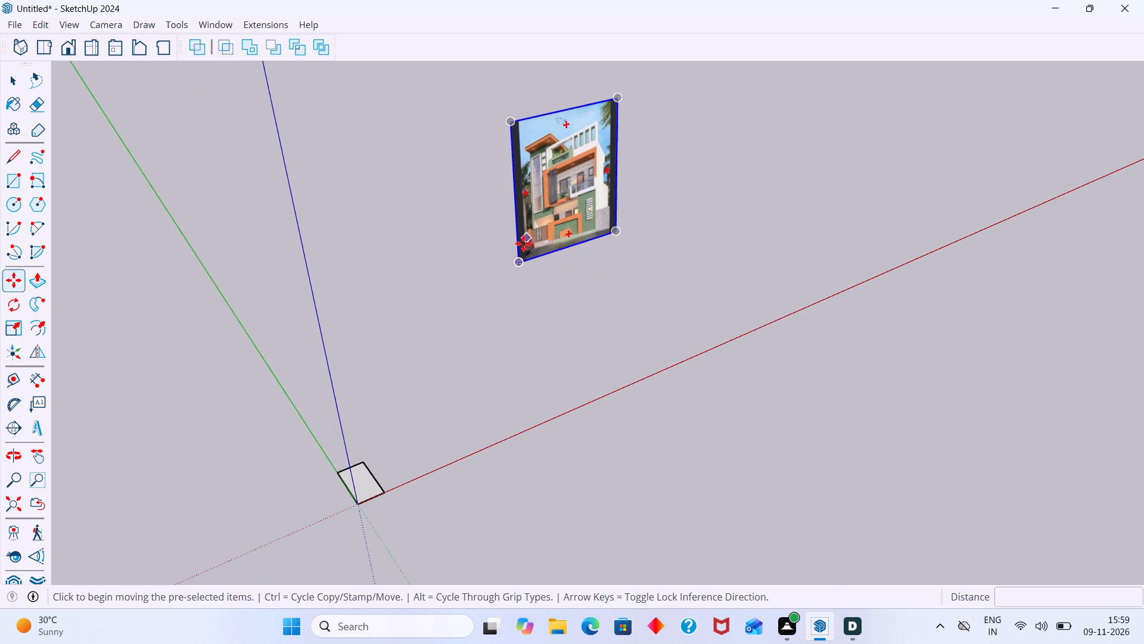
{"action": "left_click", "coordinate": [516, 264]}
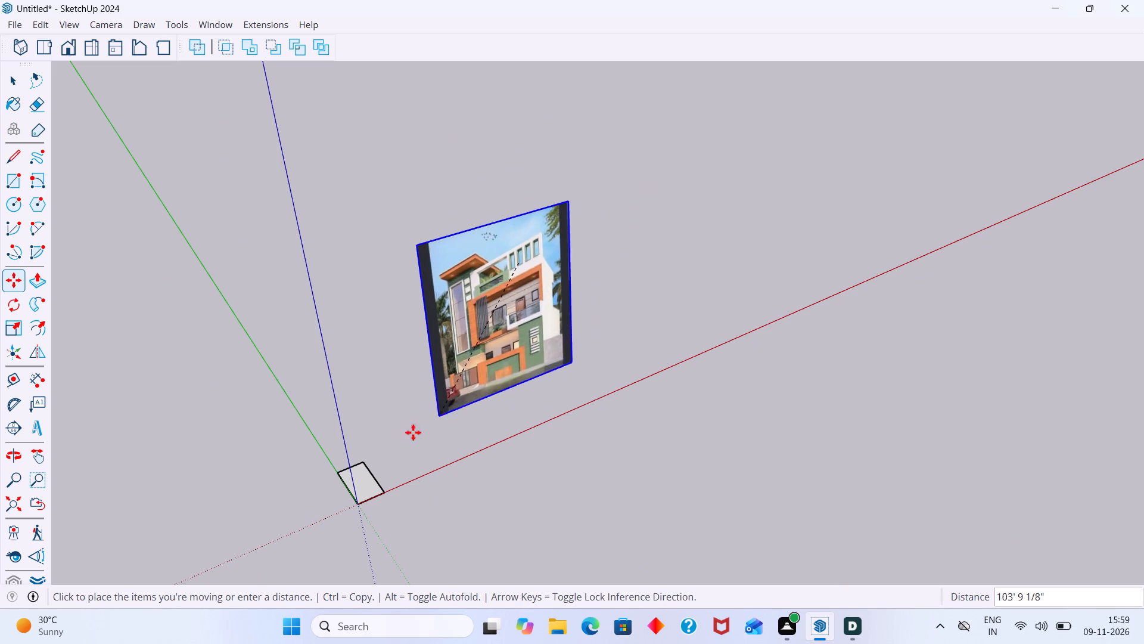
{"action": "middle_click_drag", "start_coordinate": [392, 471], "coordinate": [332, 432]}
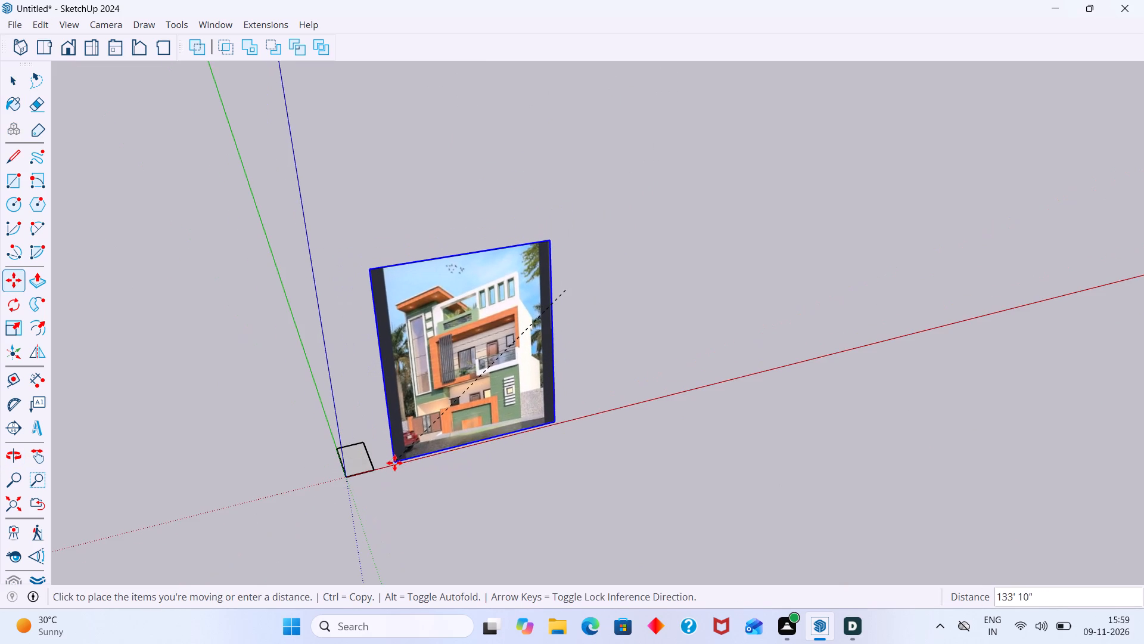
{"action": "scroll", "coordinate": [389, 465], "scroll_direction": "up", "scroll_amount": 3}
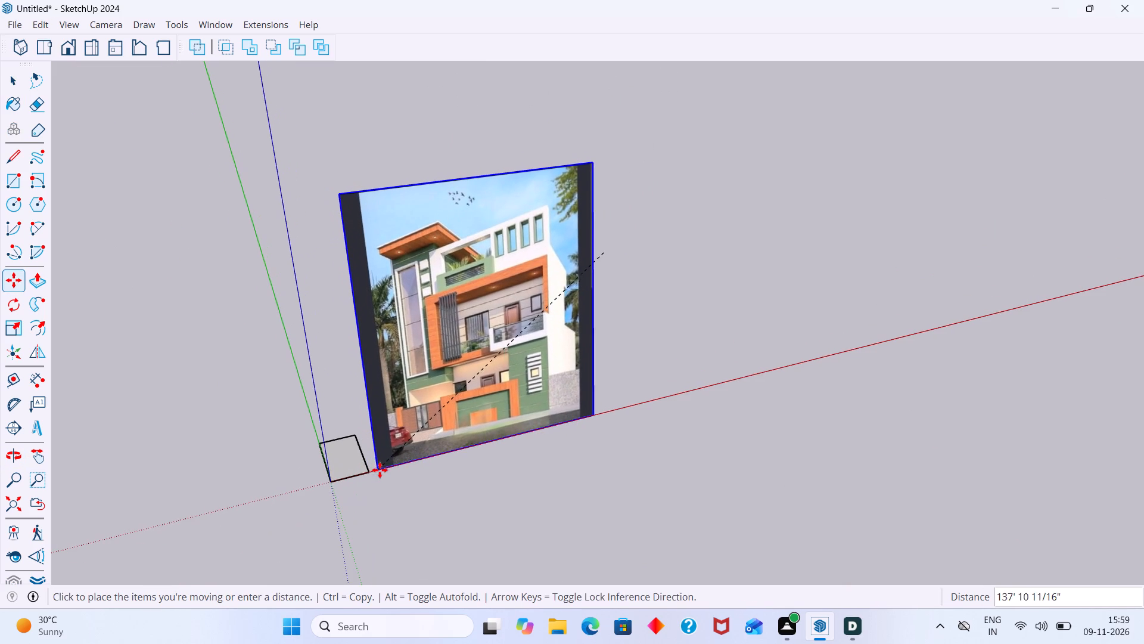
{"action": "left_click", "coordinate": [396, 465]}
{"action": "key", "text": "space"}
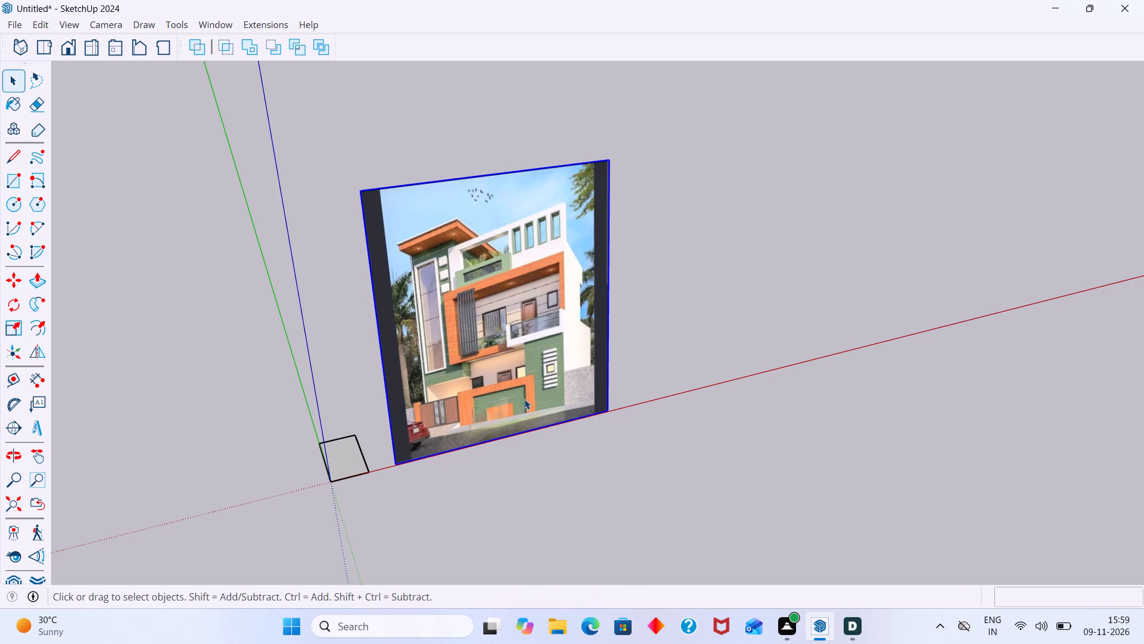
{"action": "left_click", "coordinate": [688, 339]}
Scale the reference image's height down from its top edge to a factor of about 0.62.
{"action": "scroll", "coordinate": [523, 290], "scroll_direction": "up", "scroll_amount": 2}
{"action": "left_click", "coordinate": [517, 286]}
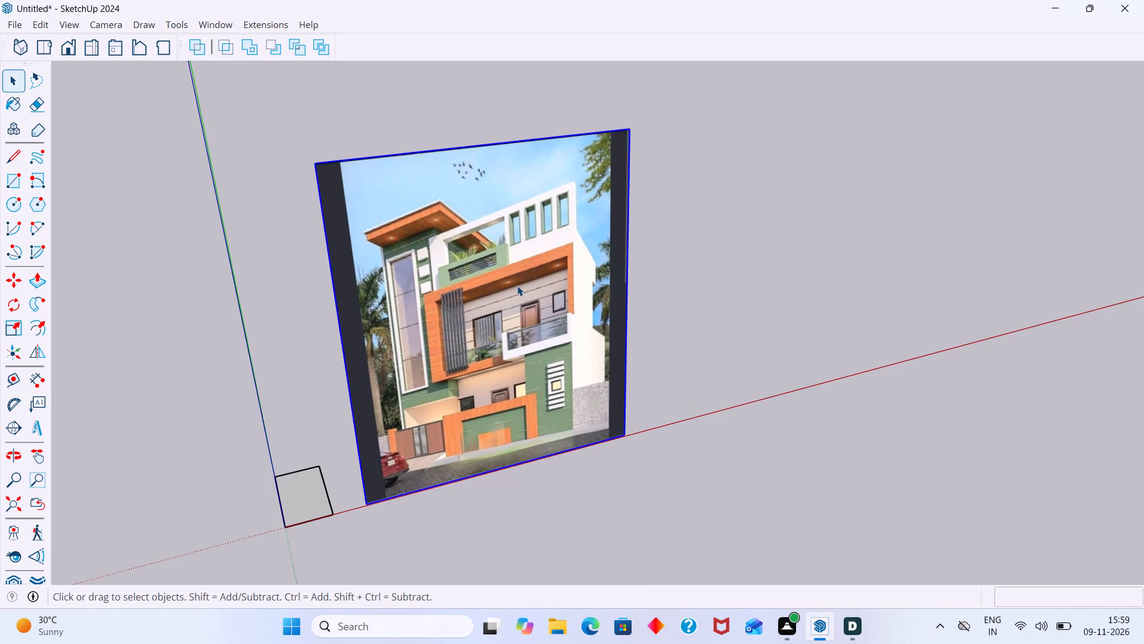
{"action": "key", "text": "s"}
{"action": "middle_click_drag", "start_coordinate": [477, 156], "coordinate": [646, 228]}
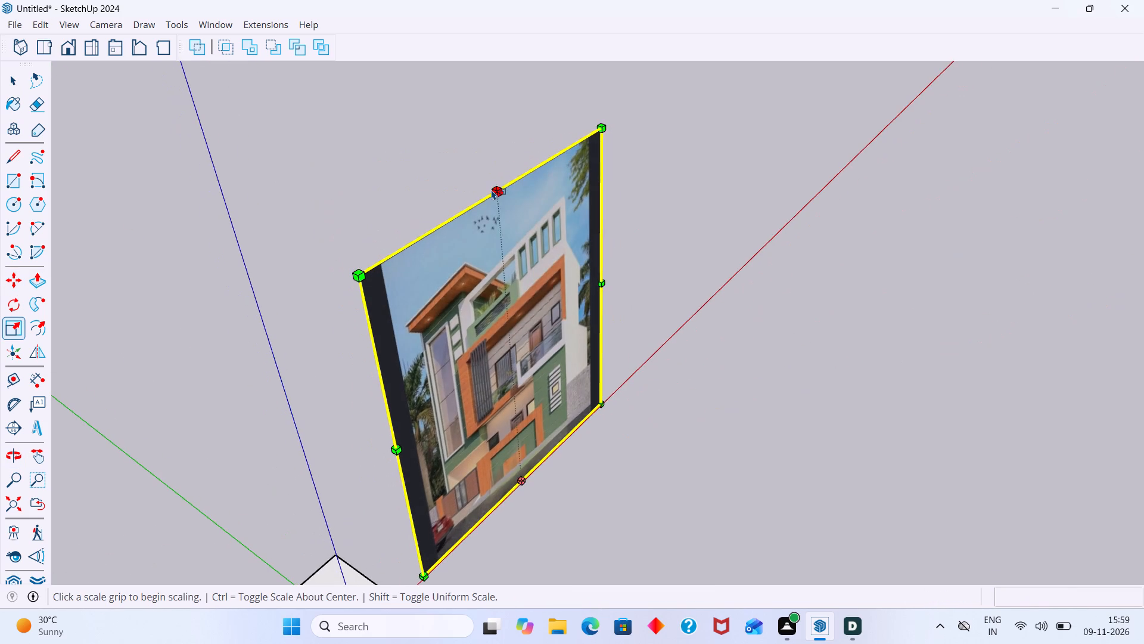
{"action": "left_click", "coordinate": [497, 189]}
{"action": "middle_click_drag", "start_coordinate": [506, 288], "coordinate": [421, 184]}
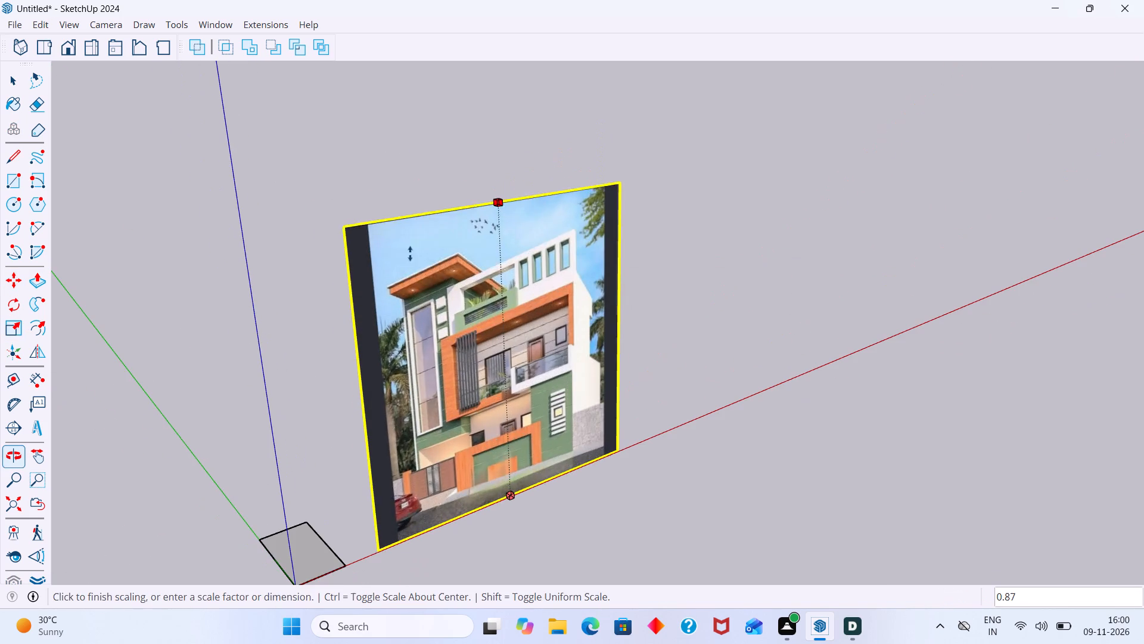
{"action": "left_click", "coordinate": [431, 311]}
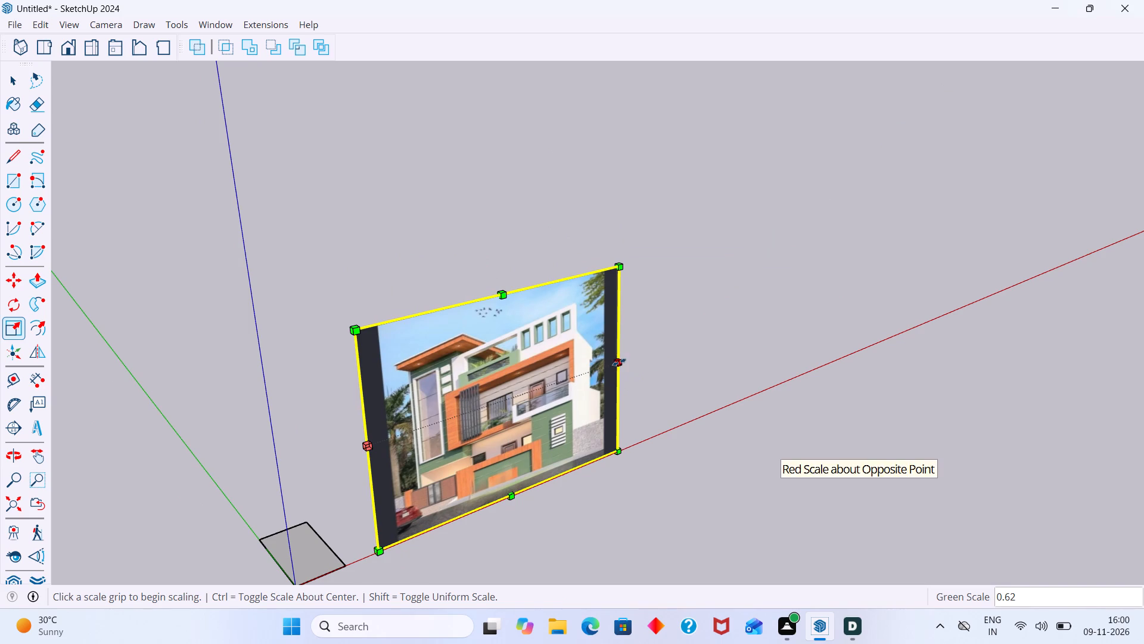
Scale the reference image down from its far side and top edges: width about 0.46, height about 0.71, and width again about 0.77.
{"action": "left_click", "coordinate": [619, 361]}
{"action": "left_click", "coordinate": [496, 382]}
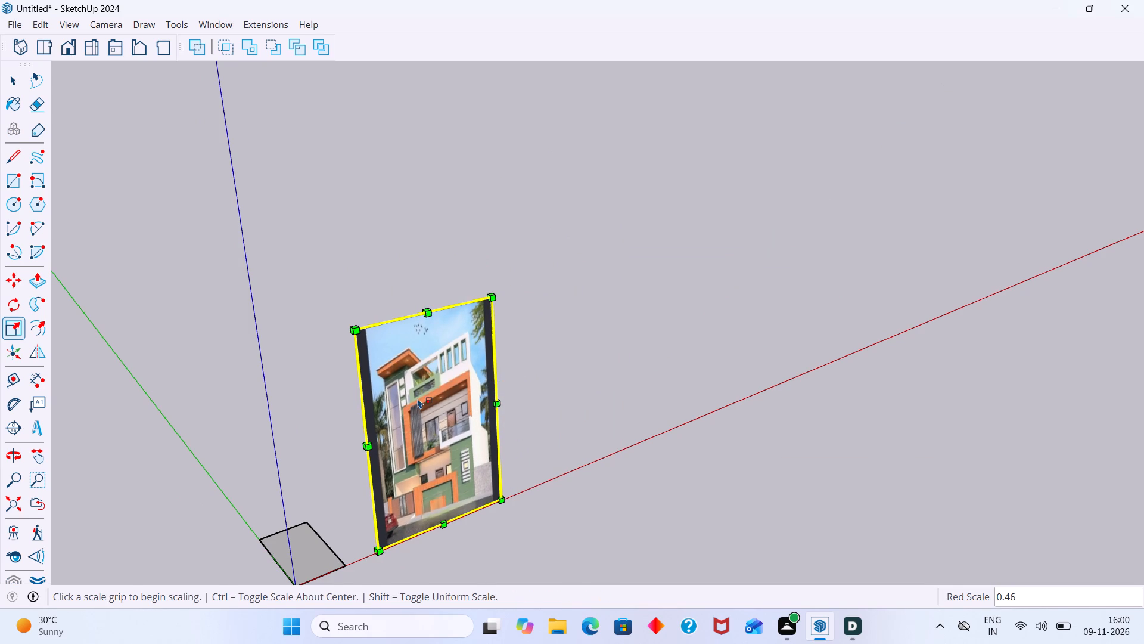
{"action": "left_click", "coordinate": [427, 309]}
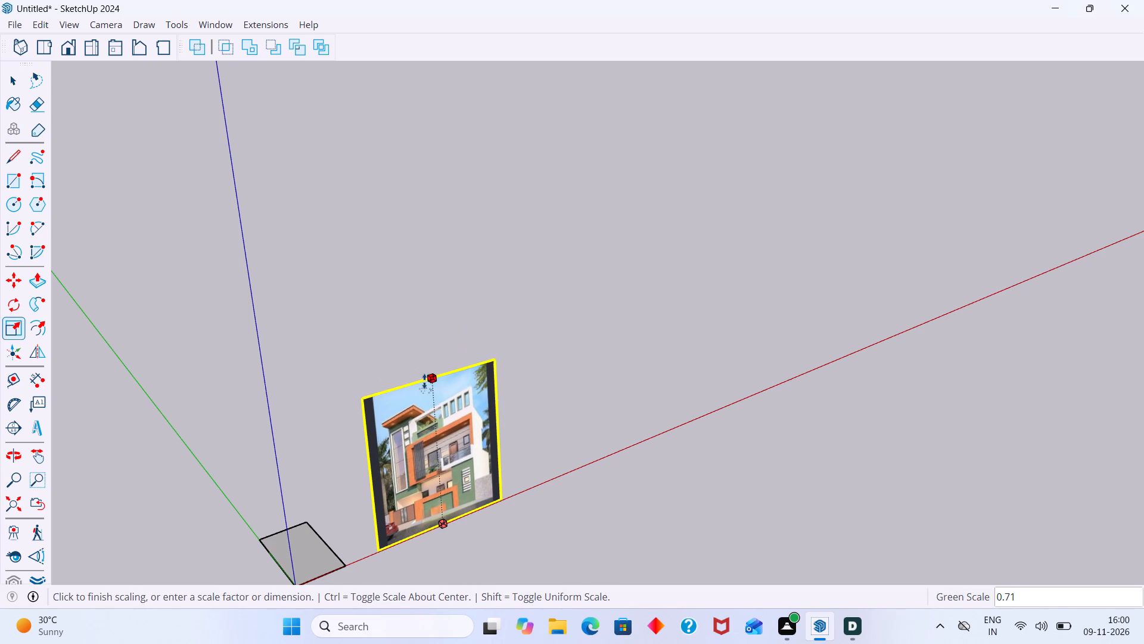
{"action": "left_click", "coordinate": [424, 381]}
{"action": "left_click", "coordinate": [494, 432]}
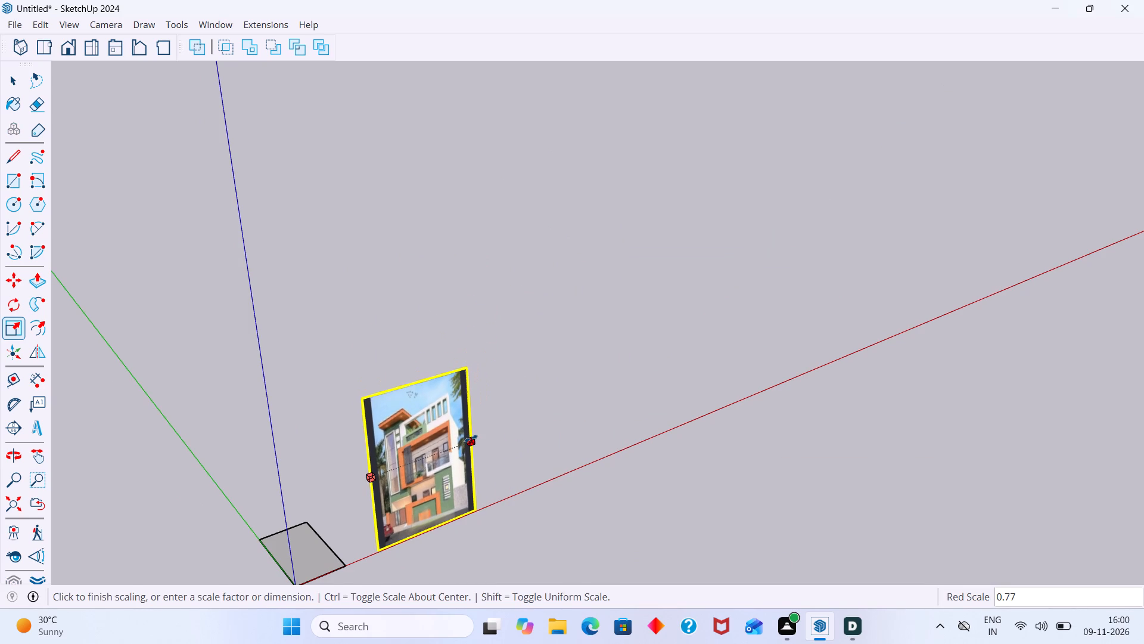
{"action": "left_click", "coordinate": [471, 438]}
{"action": "key", "text": "space"}
{"action": "left_click", "coordinate": [536, 410]}
Examine the house reference image beside the base rectangle, from the gate and entrance up to the balcony and roof.
{"action": "middle_click_drag", "start_coordinate": [433, 433], "coordinate": [608, 315], "text": "shift"}
{"action": "scroll", "coordinate": [455, 415], "scroll_direction": "up", "scroll_amount": 1}
{"action": "middle_click_drag", "start_coordinate": [458, 418], "coordinate": [375, 414]}
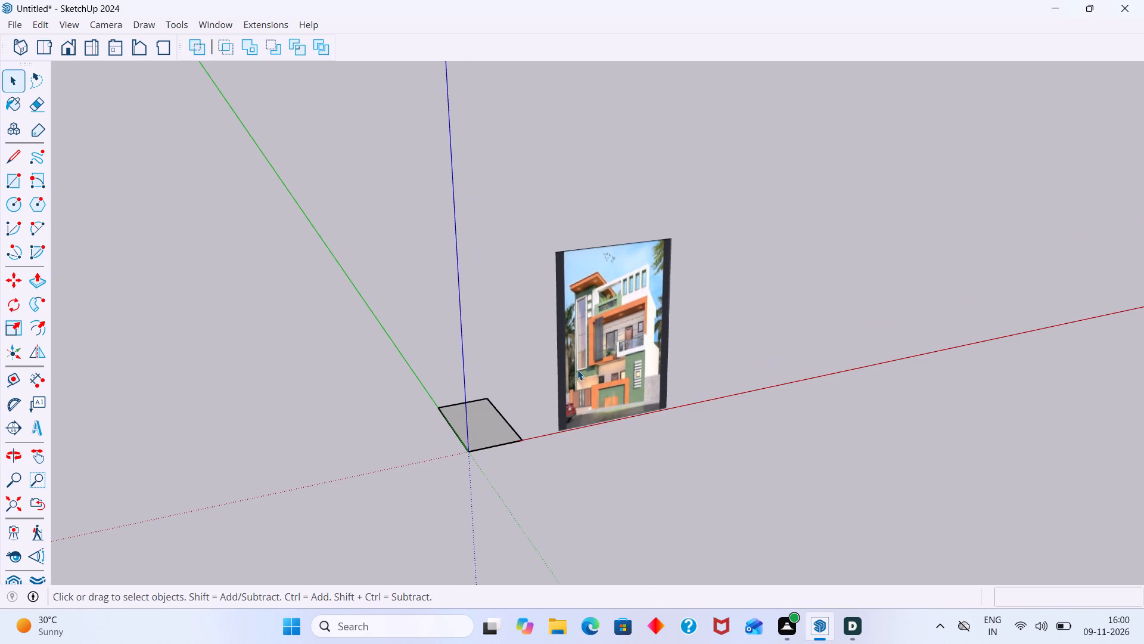
{"action": "scroll", "coordinate": [506, 428], "scroll_direction": "up", "scroll_amount": 6}
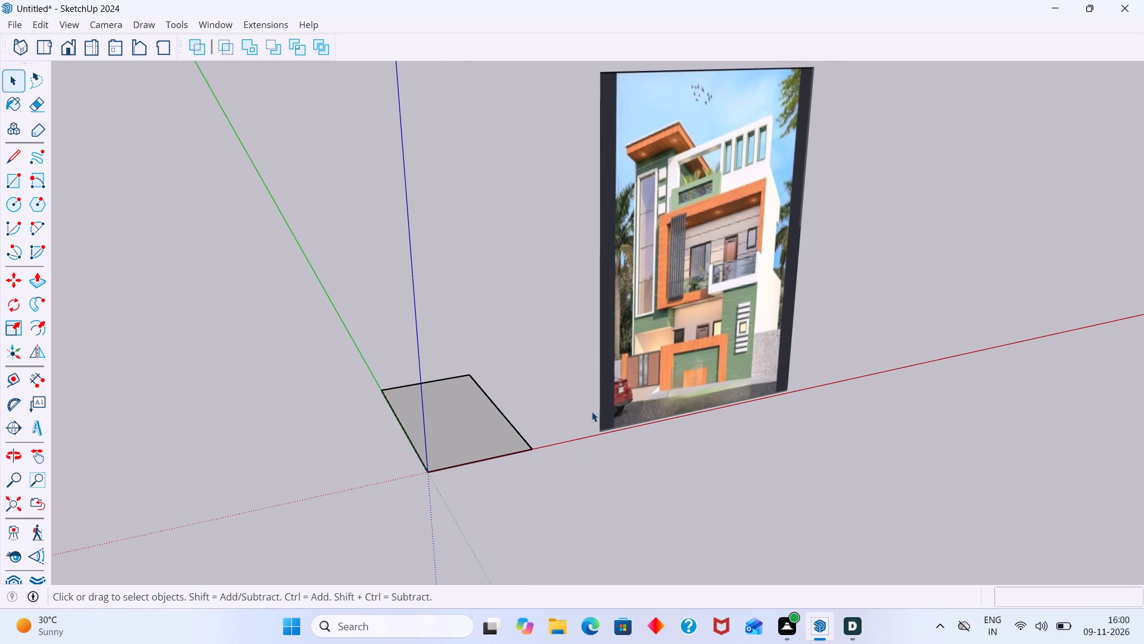
{"action": "scroll", "coordinate": [592, 411], "scroll_direction": "up", "scroll_amount": 1}
{"action": "middle_click_drag", "start_coordinate": [504, 451], "coordinate": [486, 459]}
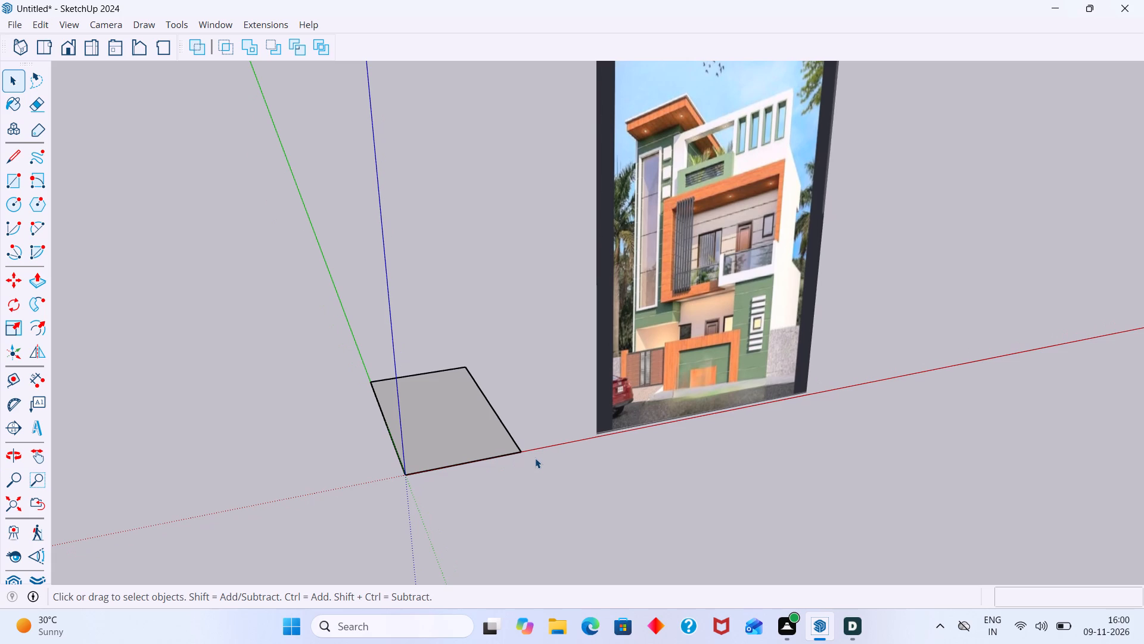
{"action": "middle_click_drag", "start_coordinate": [610, 401], "coordinate": [661, 426]}
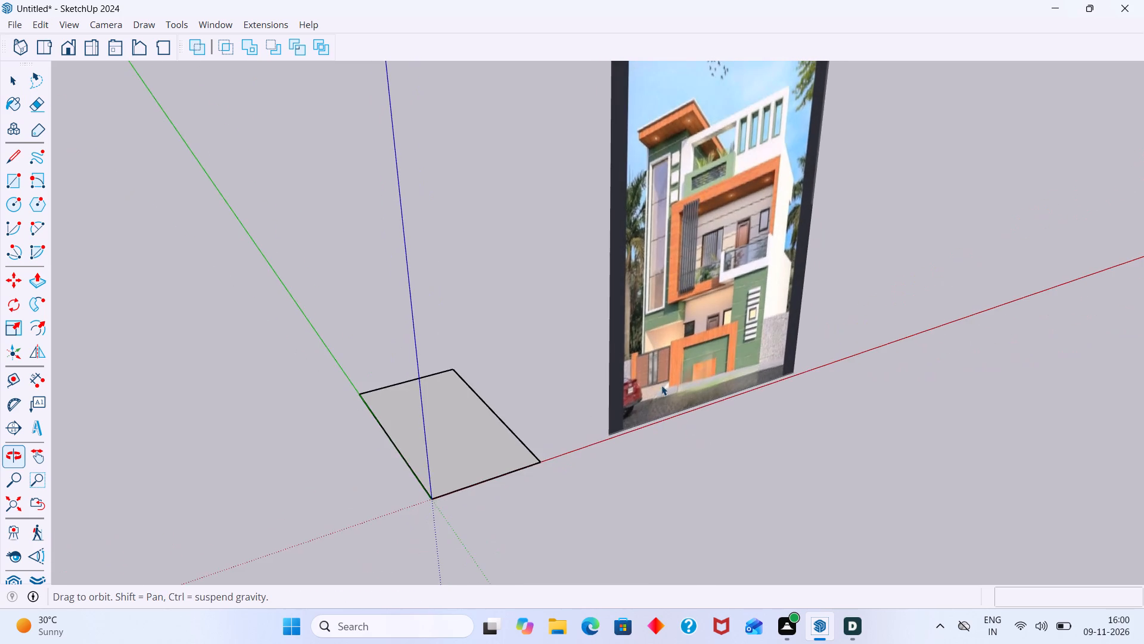
{"action": "scroll", "coordinate": [681, 329], "scroll_direction": "up", "scroll_amount": 12}
{"action": "middle_click_drag", "start_coordinate": [662, 324], "coordinate": [598, 335]}
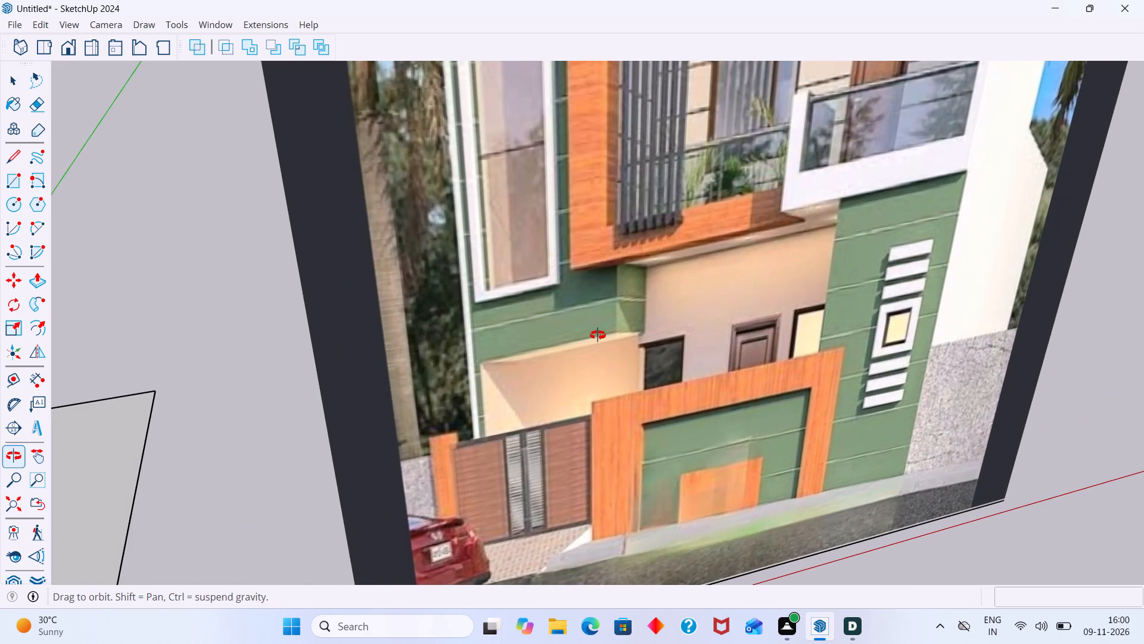
{"action": "middle_click_drag", "start_coordinate": [598, 335], "coordinate": [598, 305]}
{"action": "scroll", "coordinate": [596, 305], "scroll_direction": "down", "scroll_amount": 3}
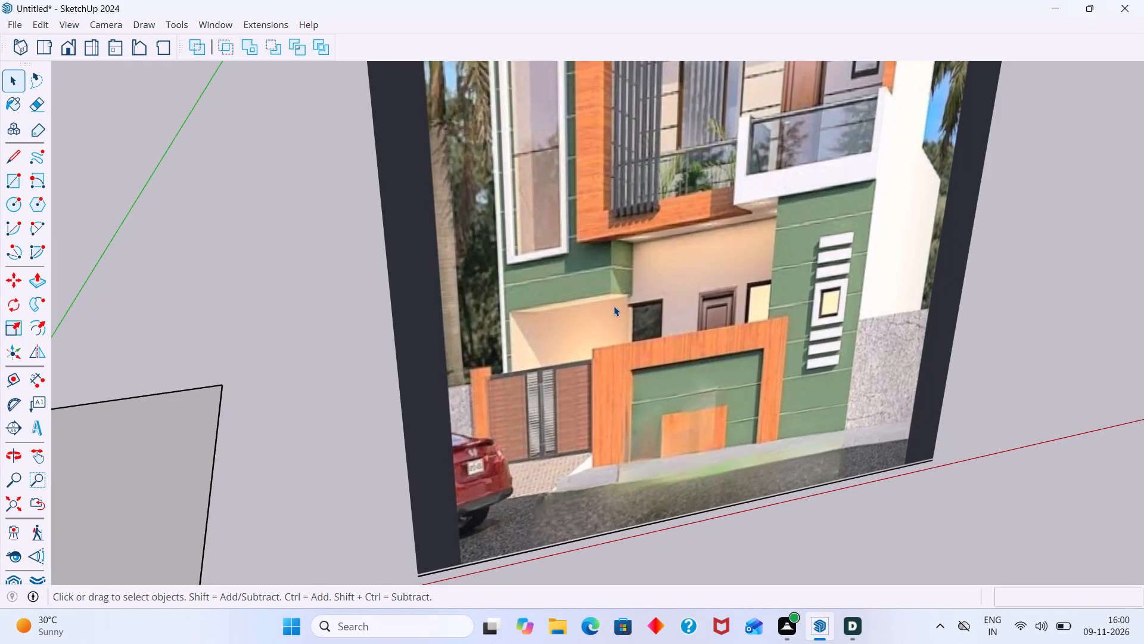
{"action": "scroll", "coordinate": [614, 306], "scroll_direction": "down", "scroll_amount": 2}
{"action": "middle_click_drag", "start_coordinate": [629, 317], "coordinate": [733, 323]}
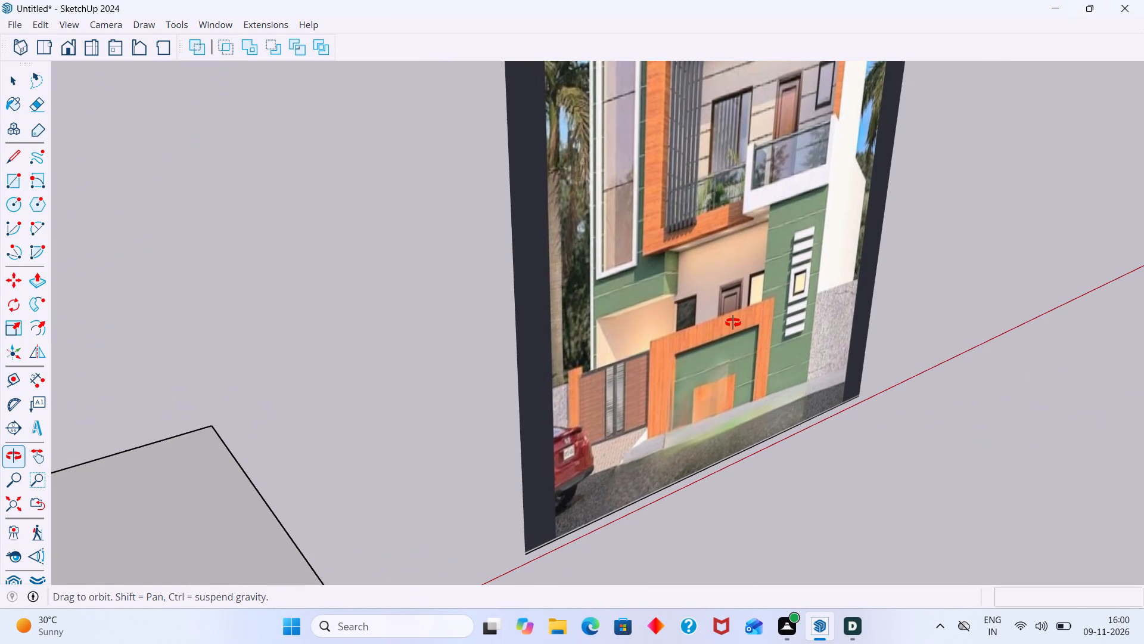
{"action": "middle_click_drag", "start_coordinate": [733, 323], "coordinate": [573, 330]}
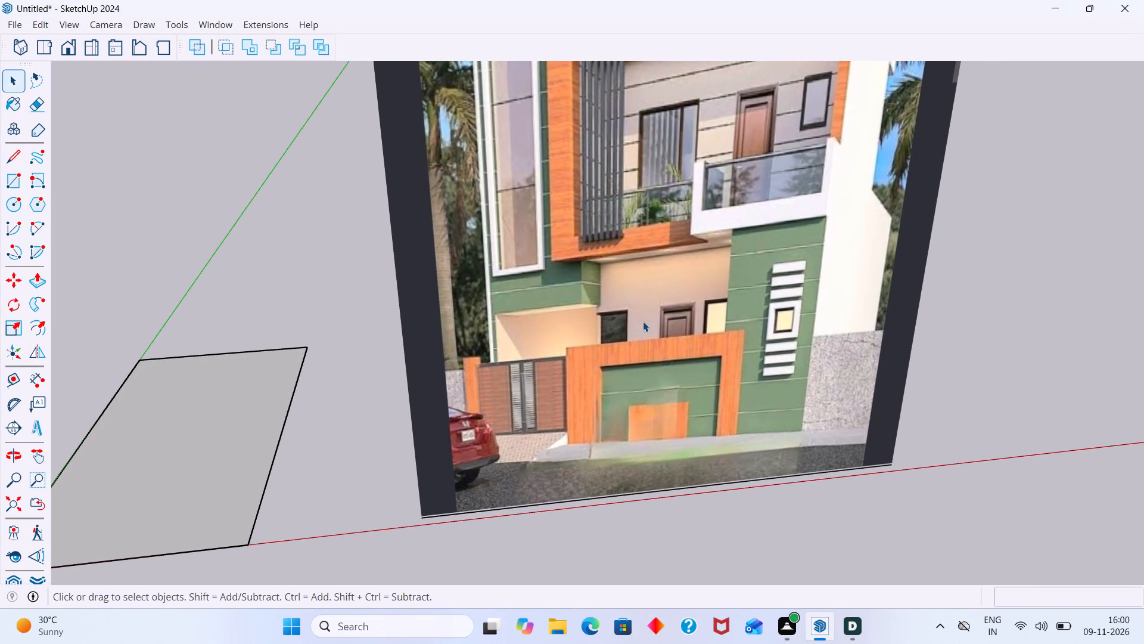
{"action": "scroll", "coordinate": [643, 321], "scroll_direction": "down", "scroll_amount": 7}
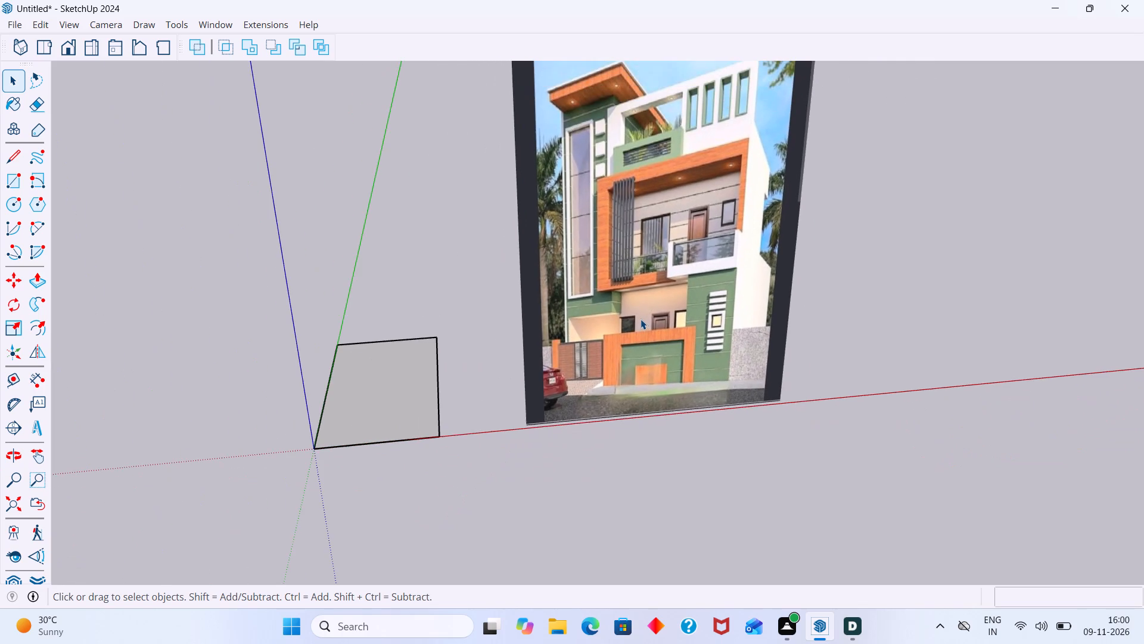
{"action": "middle_click_drag", "start_coordinate": [615, 224], "coordinate": [595, 245]}
{"action": "middle_click_drag", "start_coordinate": [605, 317], "coordinate": [585, 305]}
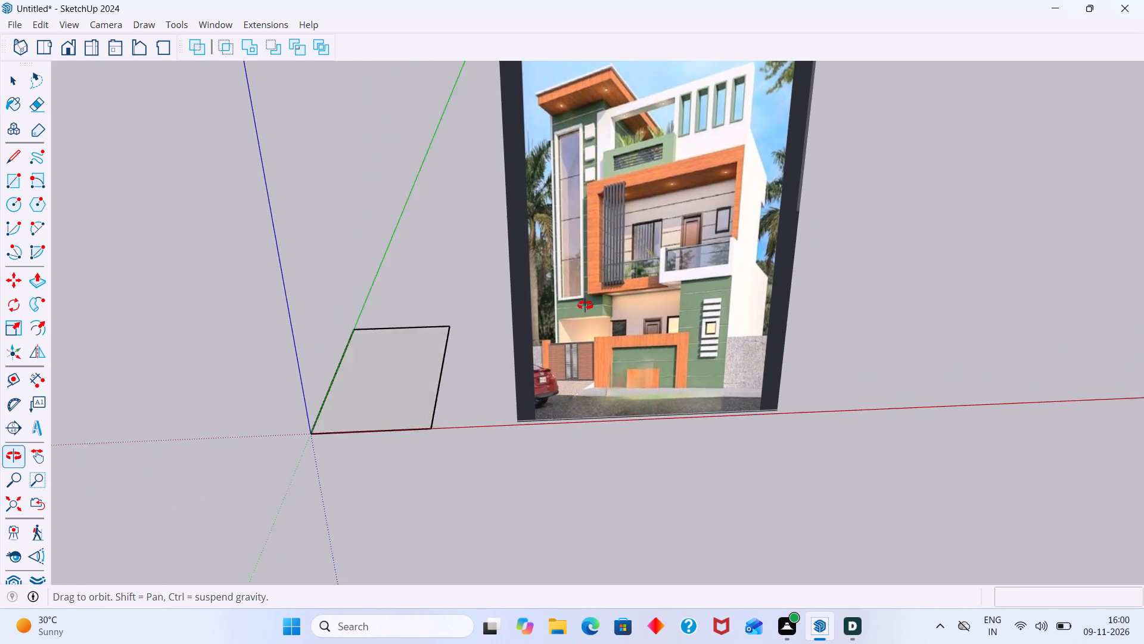
{"action": "middle_click_drag", "start_coordinate": [585, 305], "coordinate": [582, 366]}
{"action": "scroll", "coordinate": [568, 188], "scroll_direction": "up", "scroll_amount": 9}
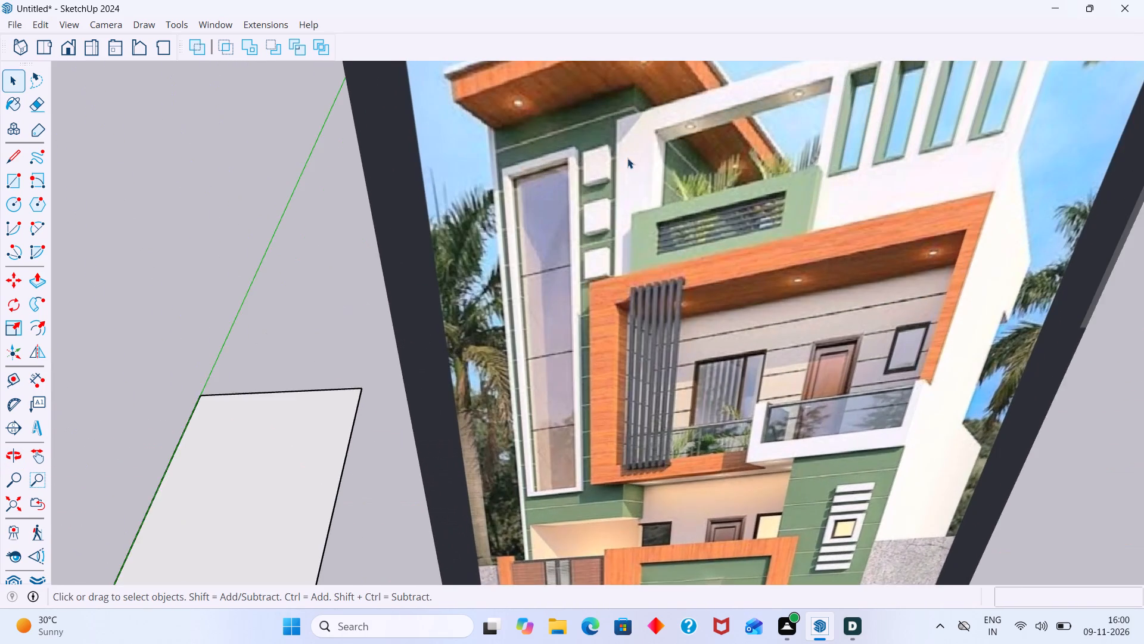
{"action": "middle_click_drag", "start_coordinate": [627, 158], "coordinate": [633, 173]}
{"action": "scroll", "coordinate": [633, 173], "scroll_direction": "up", "scroll_amount": 1}
{"action": "scroll", "coordinate": [637, 184], "scroll_direction": "down", "scroll_amount": 11}
{"action": "middle_click_drag", "start_coordinate": [628, 434], "coordinate": [613, 339]}
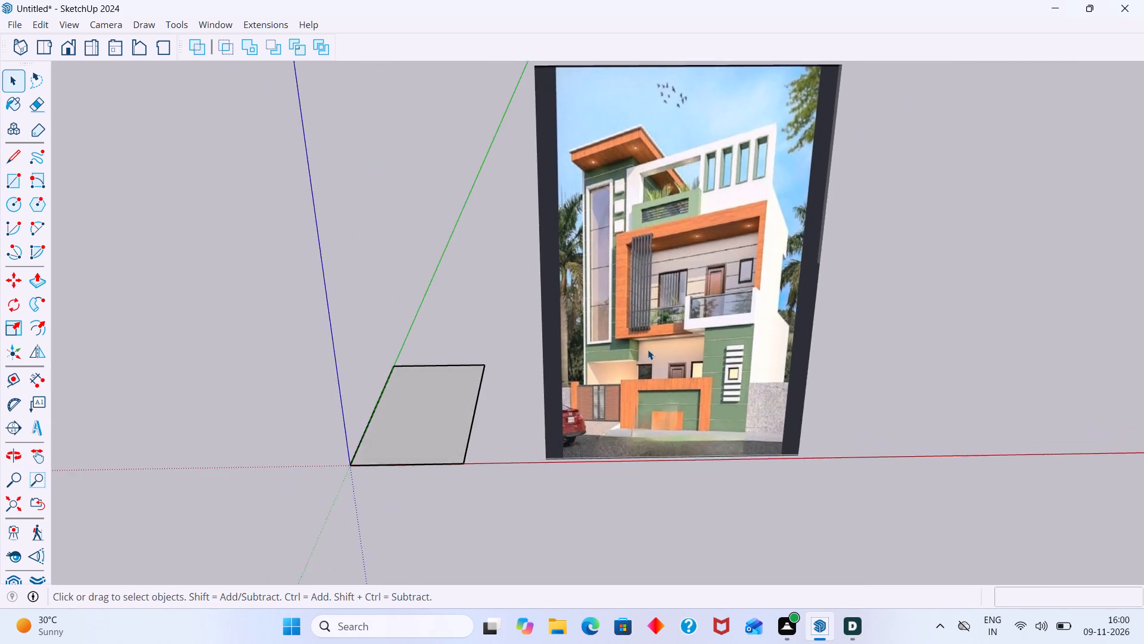
{"action": "scroll", "coordinate": [651, 349], "scroll_direction": "up", "scroll_amount": 7}
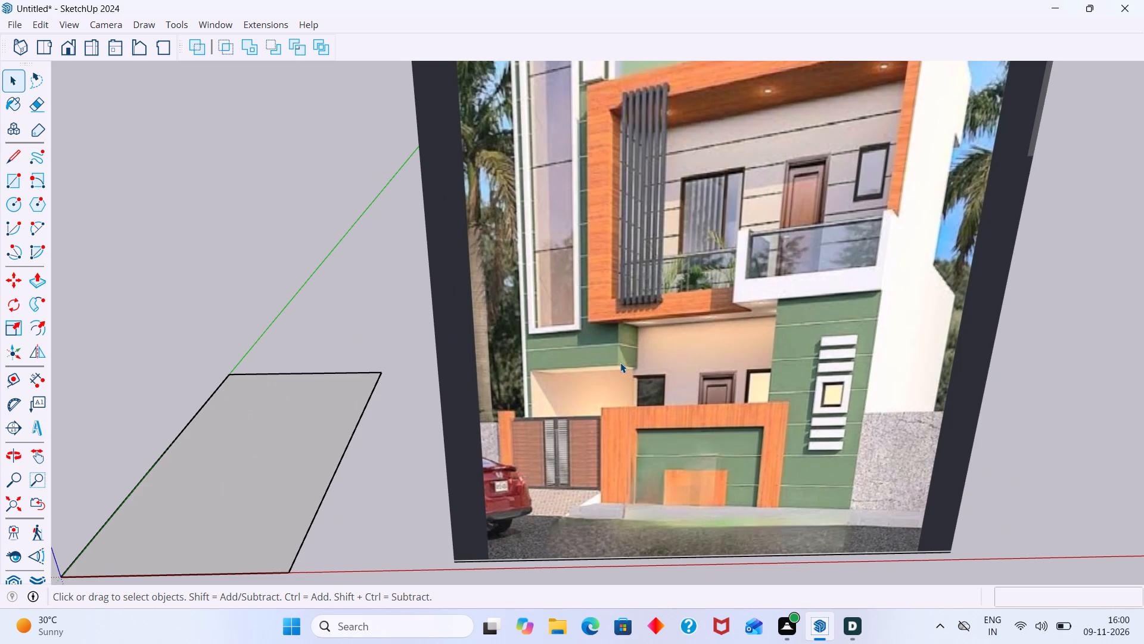
{"action": "scroll", "coordinate": [629, 364], "scroll_direction": "down", "scroll_amount": 4}
{"action": "middle_click_drag", "start_coordinate": [682, 367], "coordinate": [784, 371]}
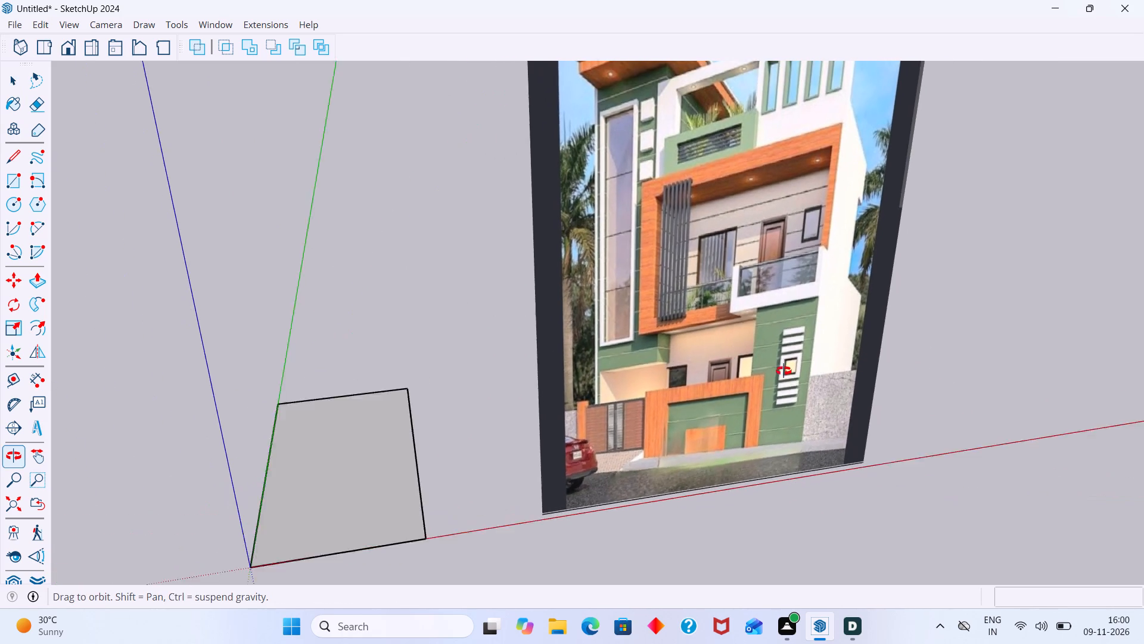
{"action": "middle_click_drag", "start_coordinate": [784, 371], "coordinate": [646, 364]}
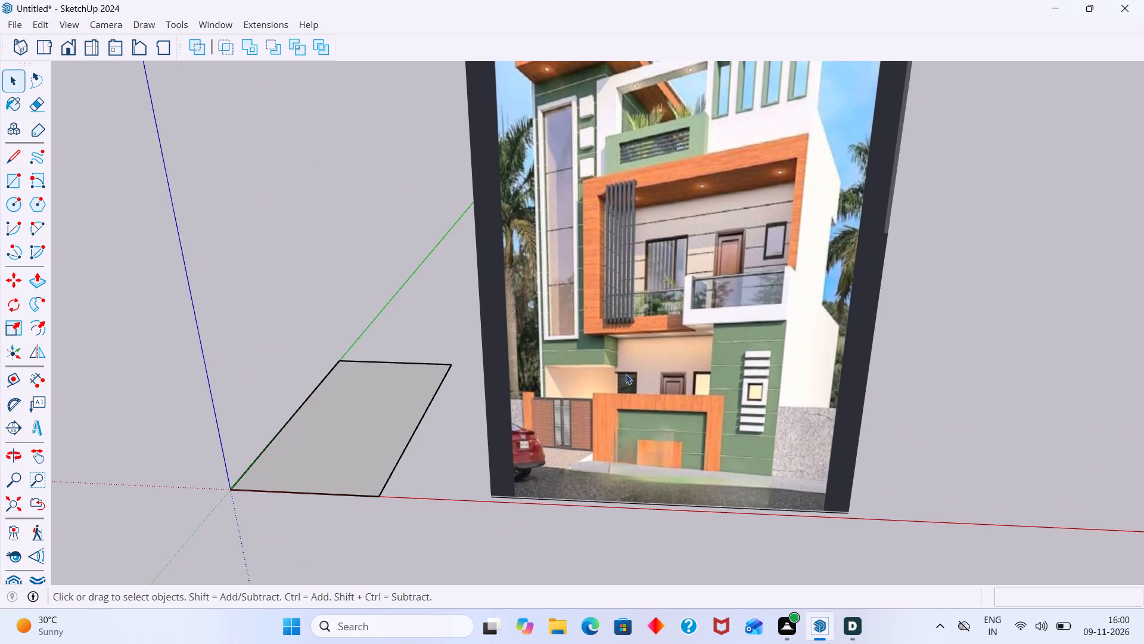
Split the base rectangle near its front with a line parallel to the red axis, from the green-axis edge's midpoint snap to the opposite edge.
{"action": "scroll", "coordinate": [562, 392], "scroll_direction": "down", "scroll_amount": 3}
{"action": "scroll", "coordinate": [394, 464], "scroll_direction": "up", "scroll_amount": 2}
{"action": "middle_click_drag", "start_coordinate": [390, 462], "coordinate": [431, 473]}
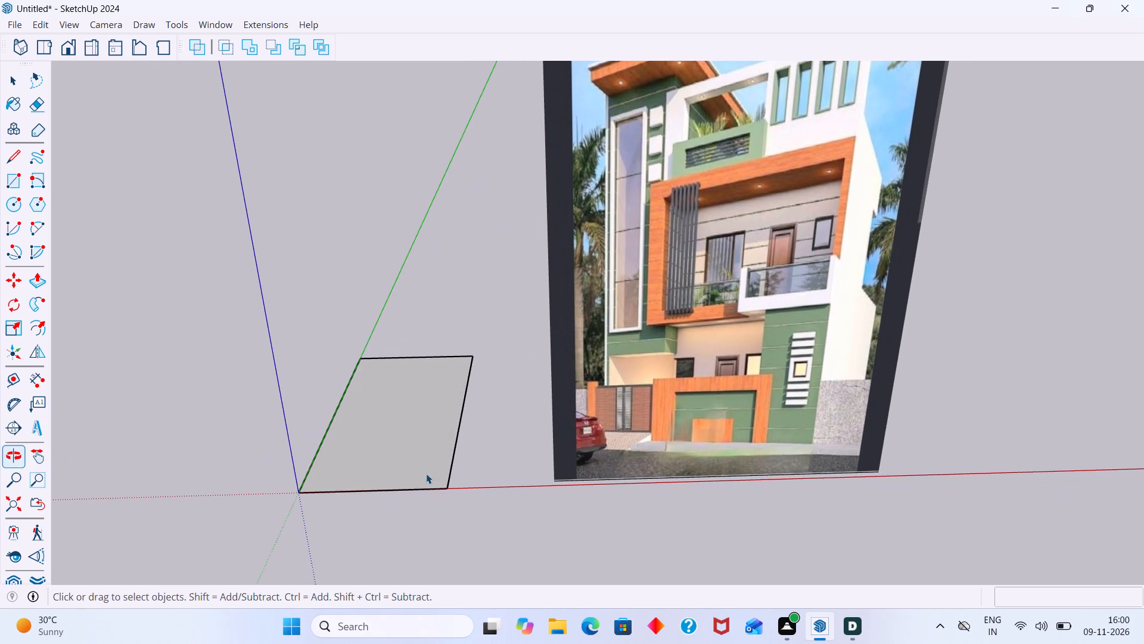
{"action": "key", "text": "l"}
{"action": "scroll", "coordinate": [332, 458], "scroll_direction": "up", "scroll_amount": 6}
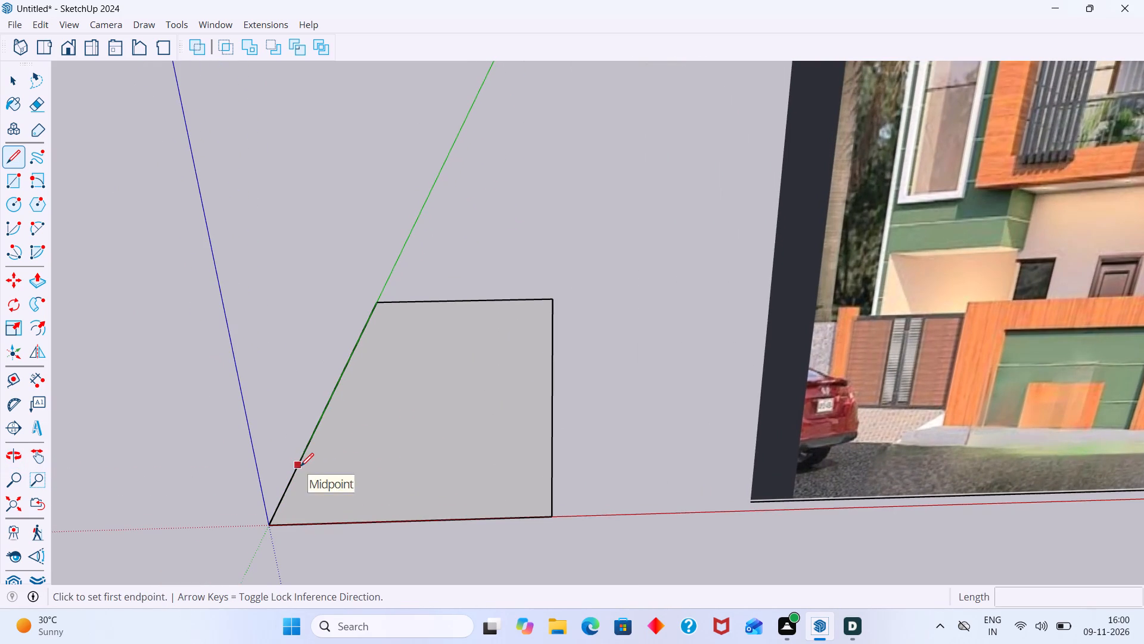
{"action": "left_click", "coordinate": [300, 466]}
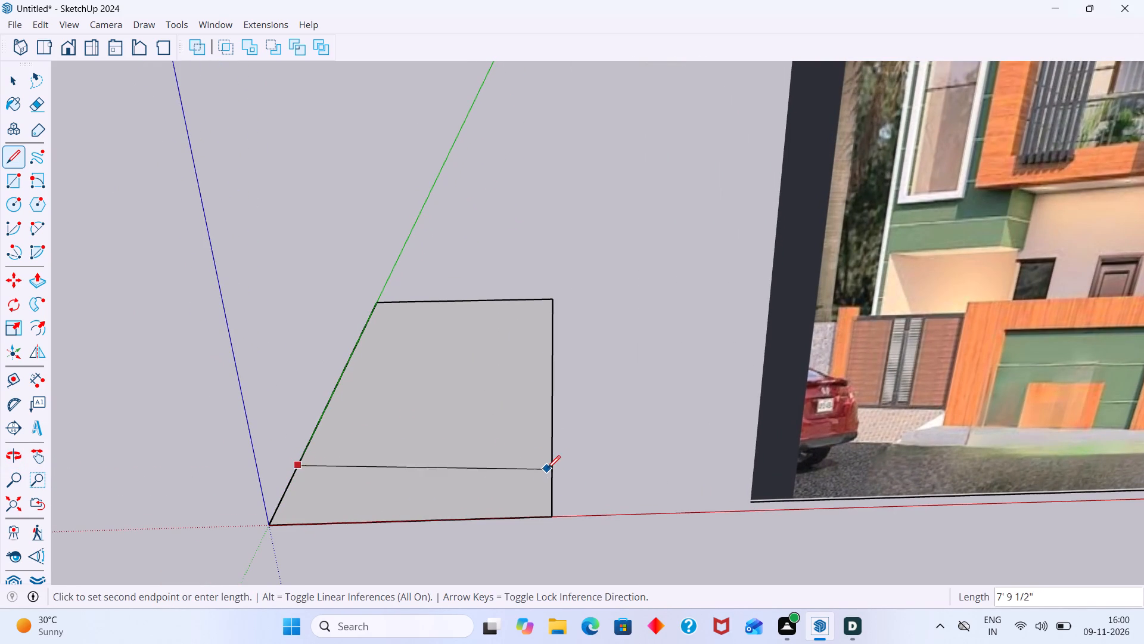
{"action": "left_click", "coordinate": [552, 465]}
{"action": "key", "text": "space"}
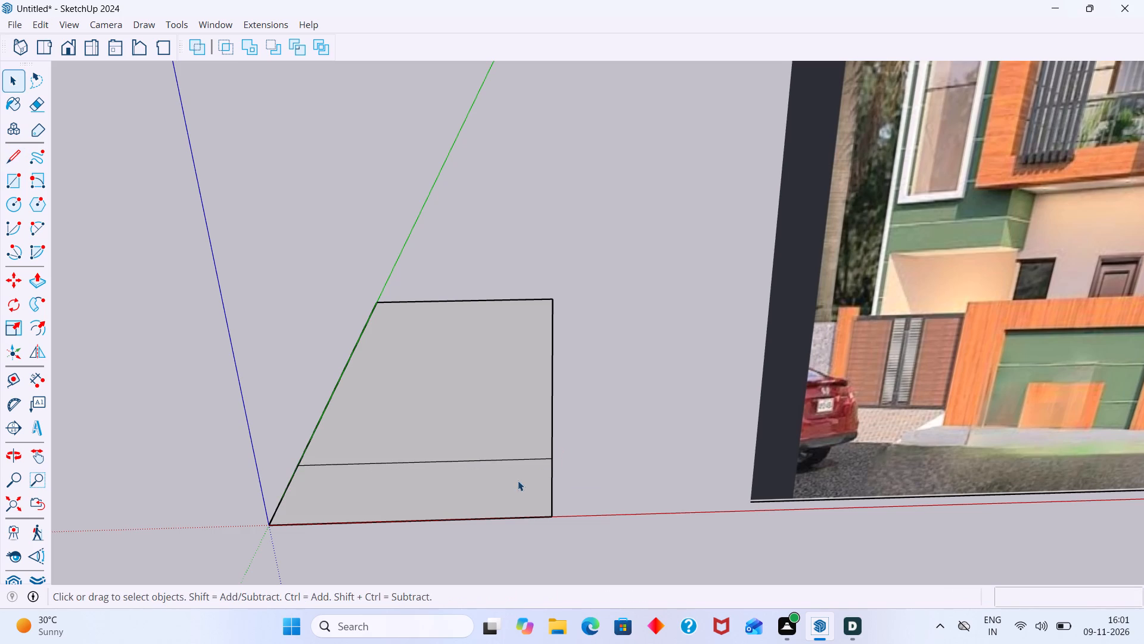
Remove the front strip of the base rectangle by deleting its face and erasing its three leftover outer edges.
{"action": "middle_click_drag", "start_coordinate": [516, 481], "coordinate": [764, 471]}
{"action": "scroll", "coordinate": [626, 522], "scroll_direction": "up", "scroll_amount": 1}
{"action": "middle_click_drag", "start_coordinate": [613, 526], "coordinate": [484, 534]}
{"action": "scroll", "coordinate": [531, 535], "scroll_direction": "down", "scroll_amount": 1}
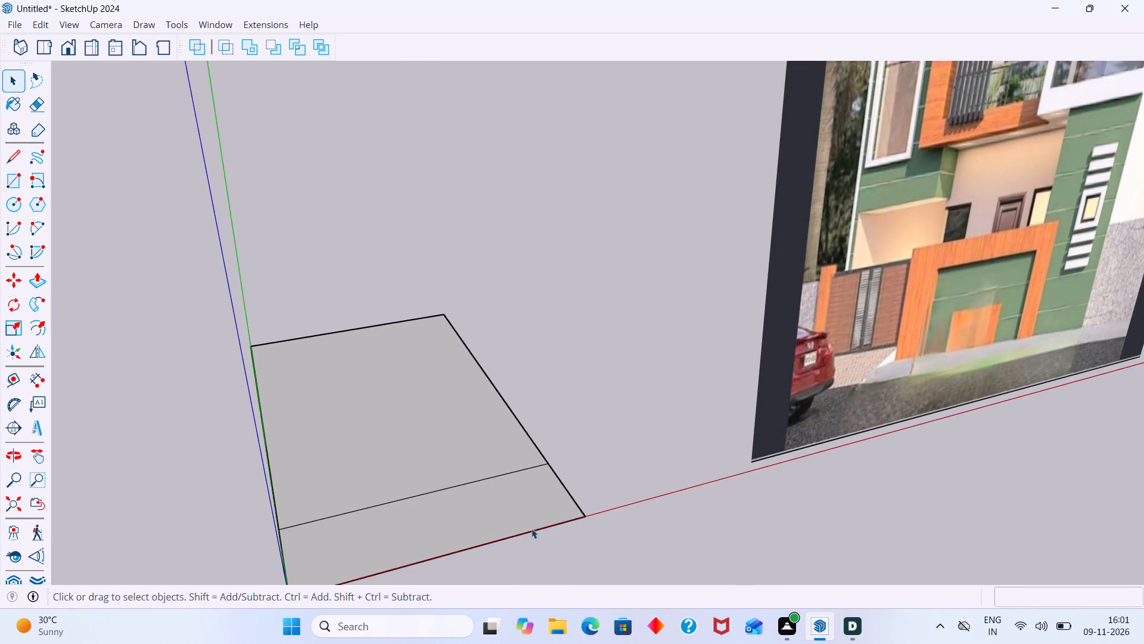
{"action": "left_click", "coordinate": [531, 522]}
{"action": "key", "text": "Delete"}
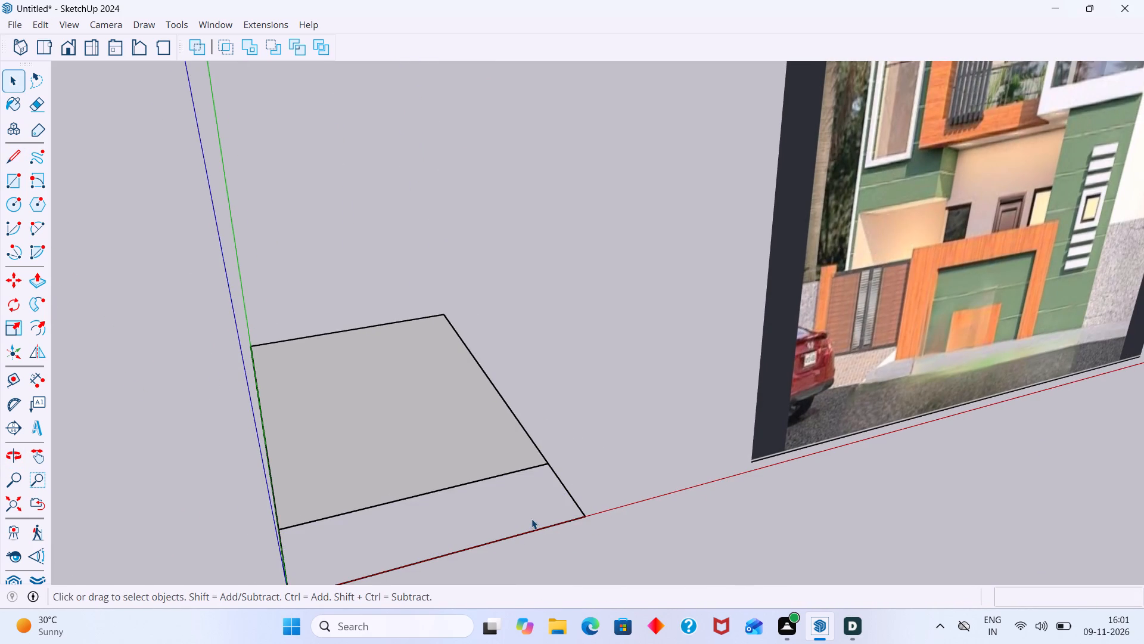
{"action": "key", "text": "e"}
{"action": "left_click_drag", "start_coordinate": [587, 482], "coordinate": [548, 519]}
{"action": "left_click_drag", "start_coordinate": [572, 510], "coordinate": [565, 528]}
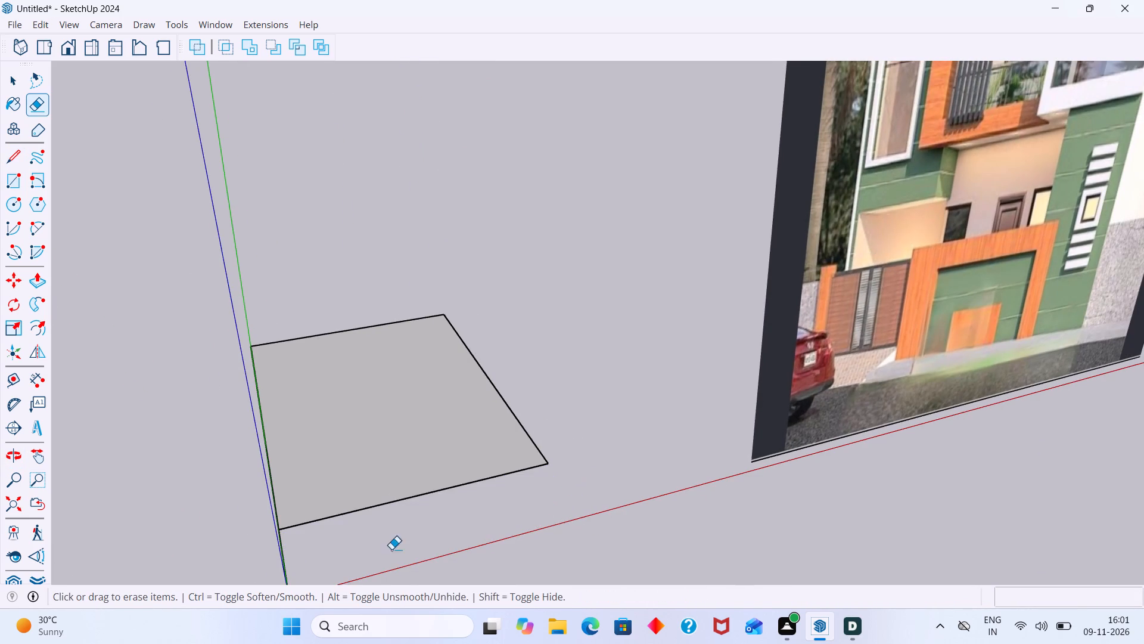
{"action": "scroll", "coordinate": [271, 572], "scroll_direction": "up", "scroll_amount": 1}
{"action": "middle_click_drag", "start_coordinate": [271, 572], "coordinate": [168, 572]}
{"action": "scroll", "coordinate": [226, 516], "scroll_direction": "up", "scroll_amount": 2}
{"action": "left_click", "coordinate": [232, 510]}
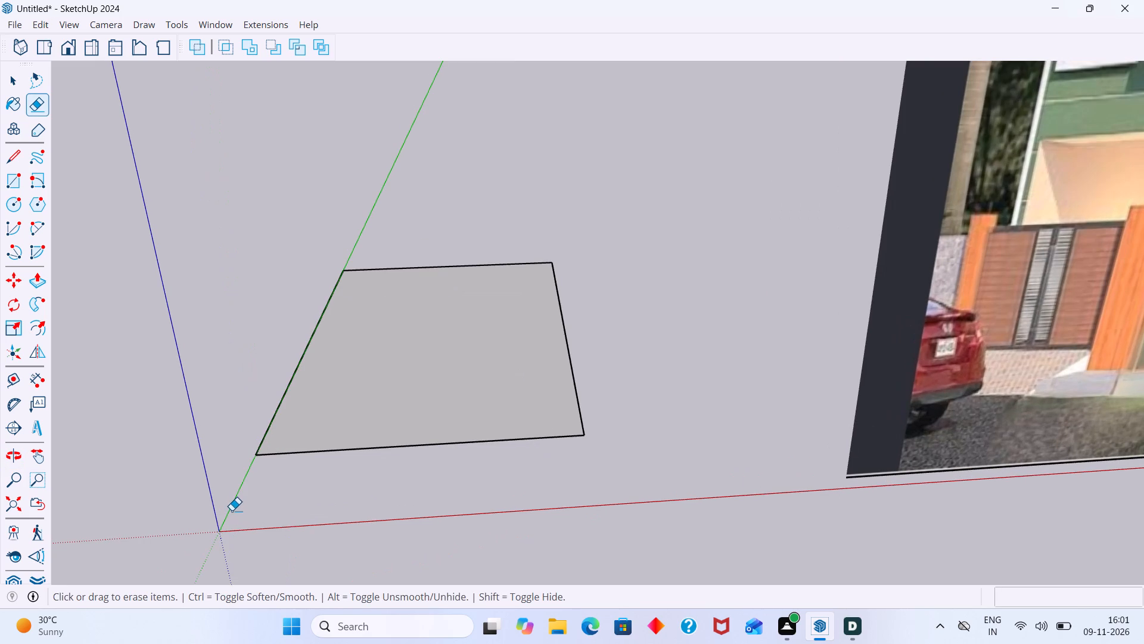
{"action": "key", "text": "space"}
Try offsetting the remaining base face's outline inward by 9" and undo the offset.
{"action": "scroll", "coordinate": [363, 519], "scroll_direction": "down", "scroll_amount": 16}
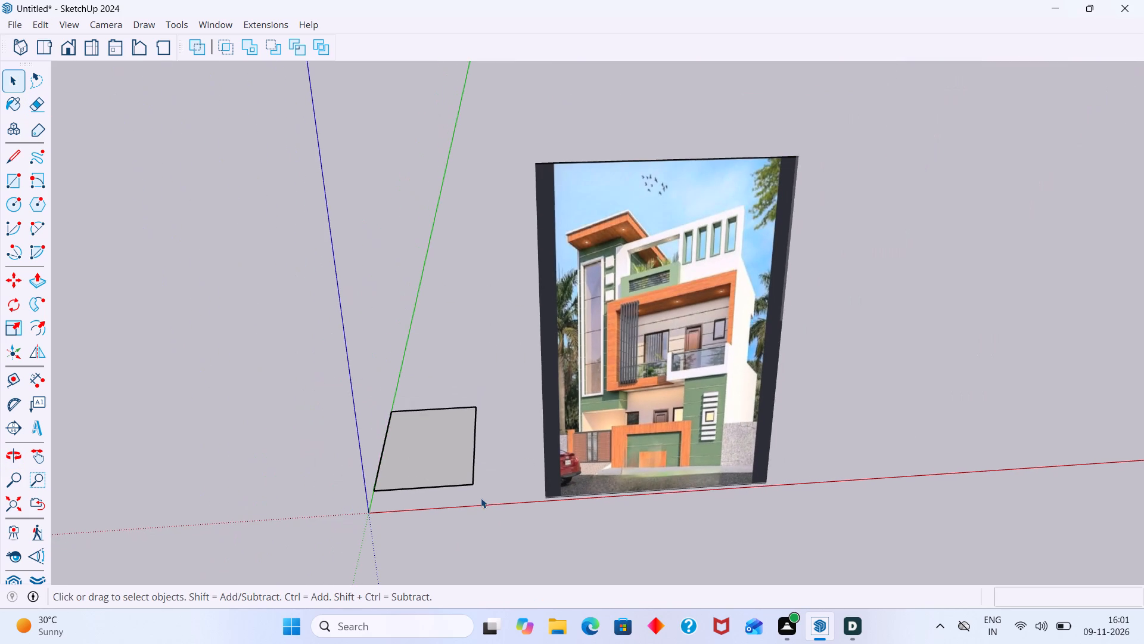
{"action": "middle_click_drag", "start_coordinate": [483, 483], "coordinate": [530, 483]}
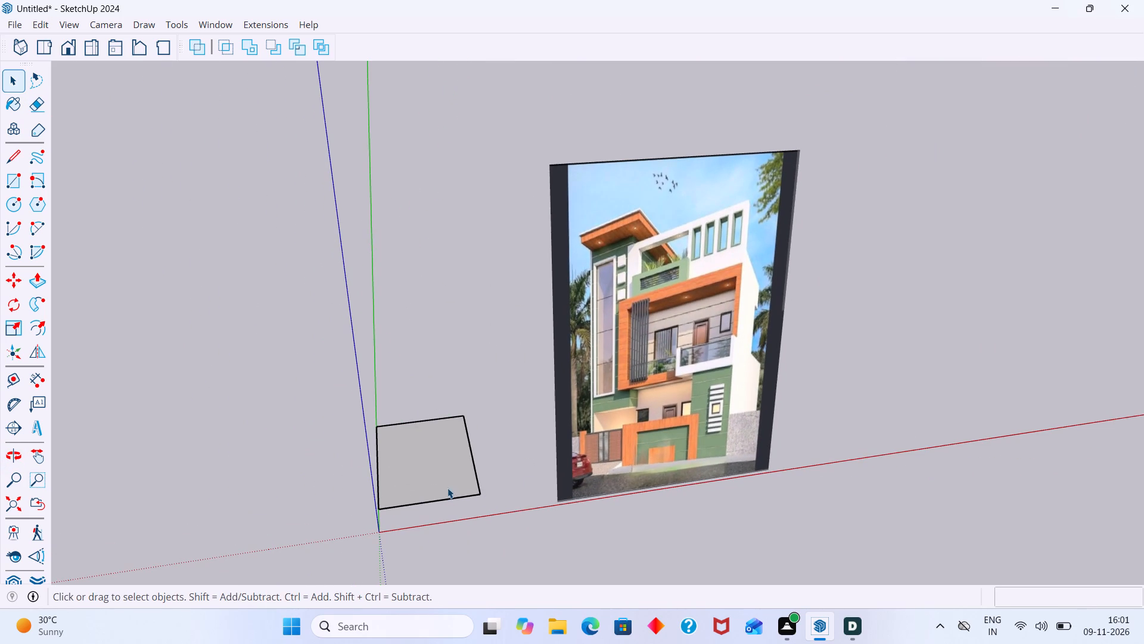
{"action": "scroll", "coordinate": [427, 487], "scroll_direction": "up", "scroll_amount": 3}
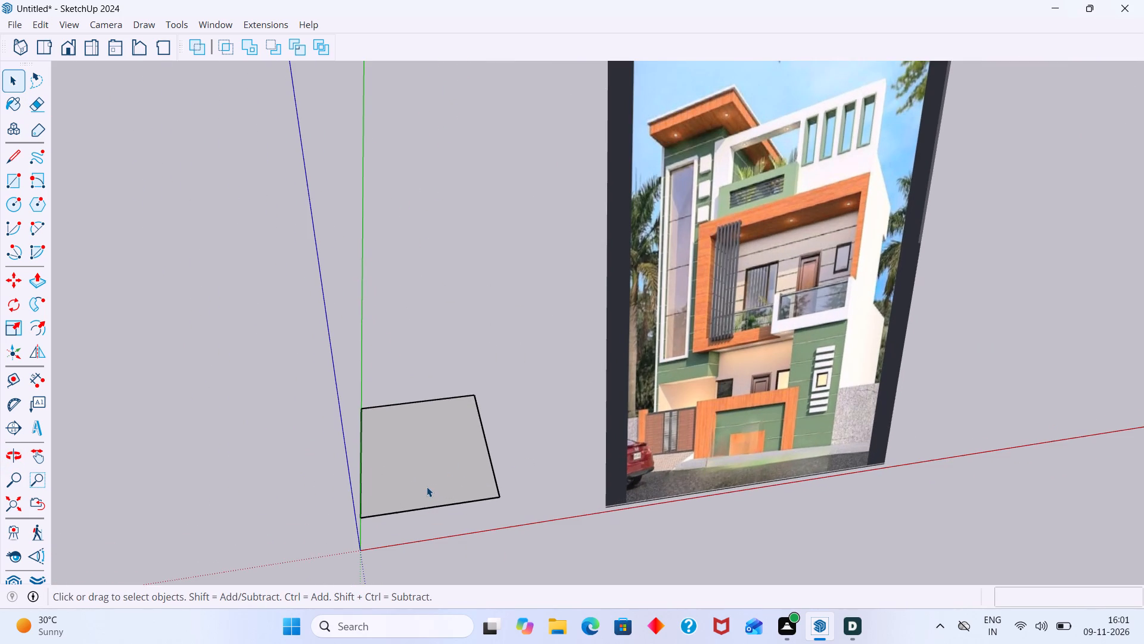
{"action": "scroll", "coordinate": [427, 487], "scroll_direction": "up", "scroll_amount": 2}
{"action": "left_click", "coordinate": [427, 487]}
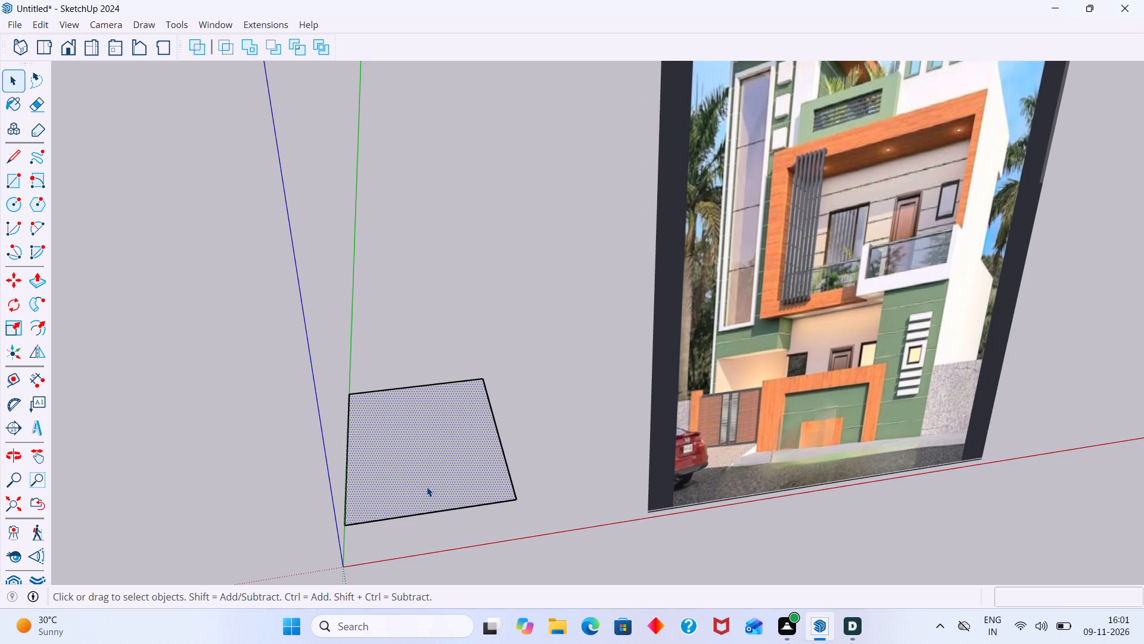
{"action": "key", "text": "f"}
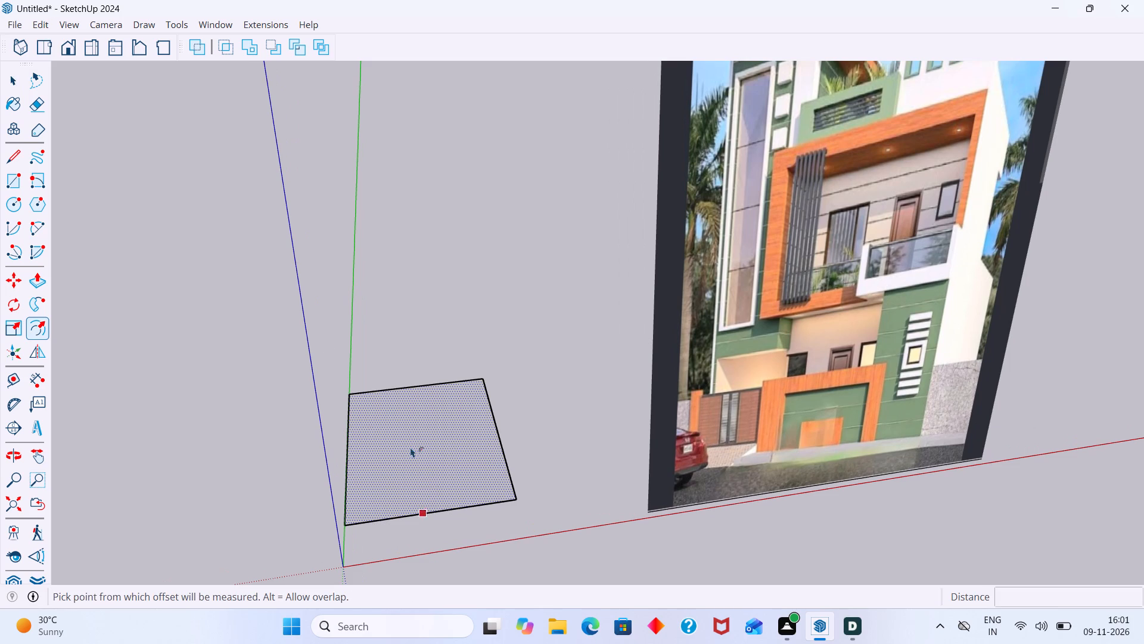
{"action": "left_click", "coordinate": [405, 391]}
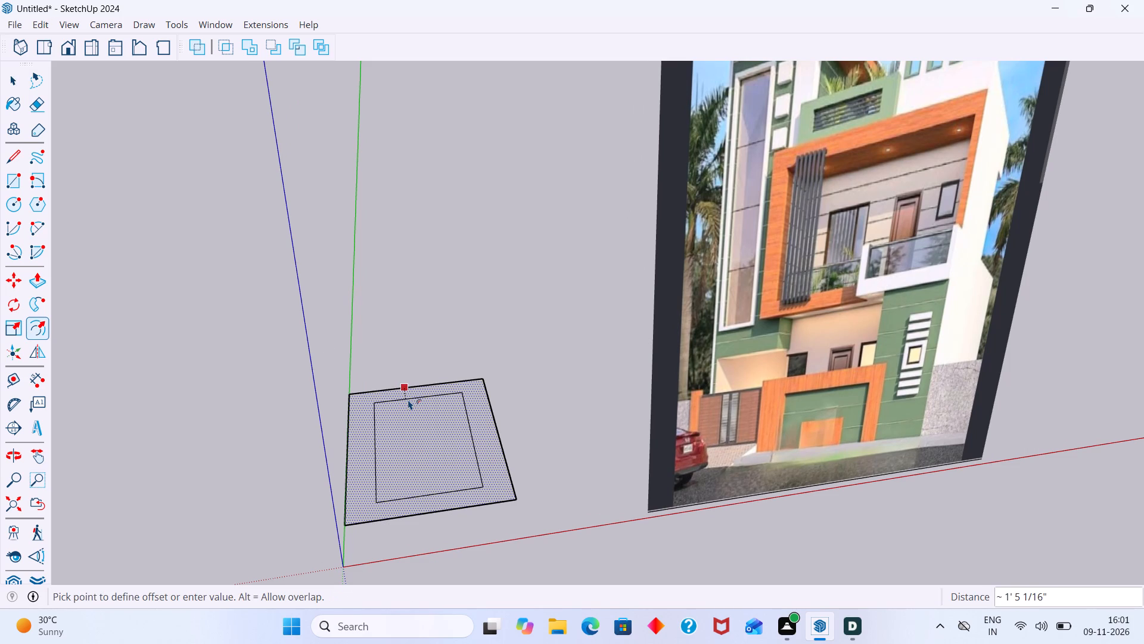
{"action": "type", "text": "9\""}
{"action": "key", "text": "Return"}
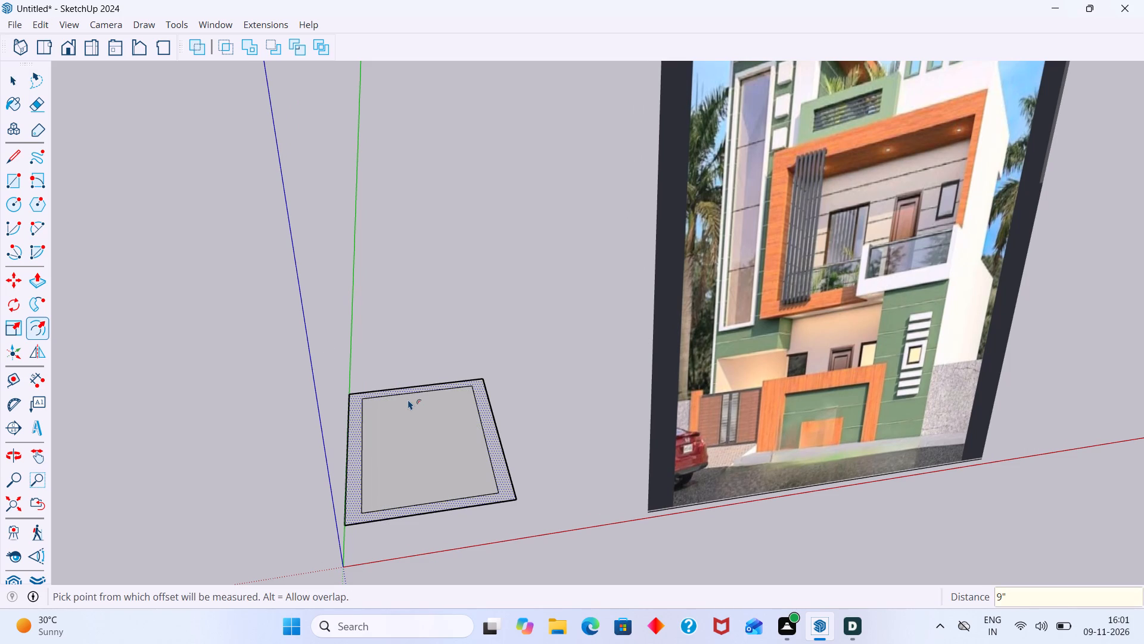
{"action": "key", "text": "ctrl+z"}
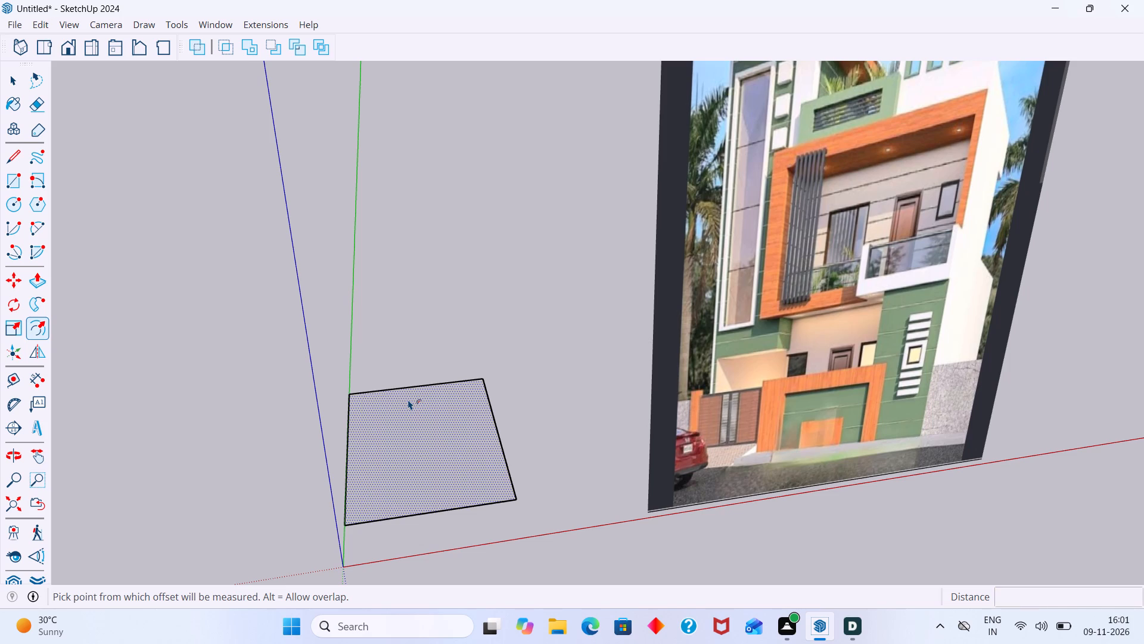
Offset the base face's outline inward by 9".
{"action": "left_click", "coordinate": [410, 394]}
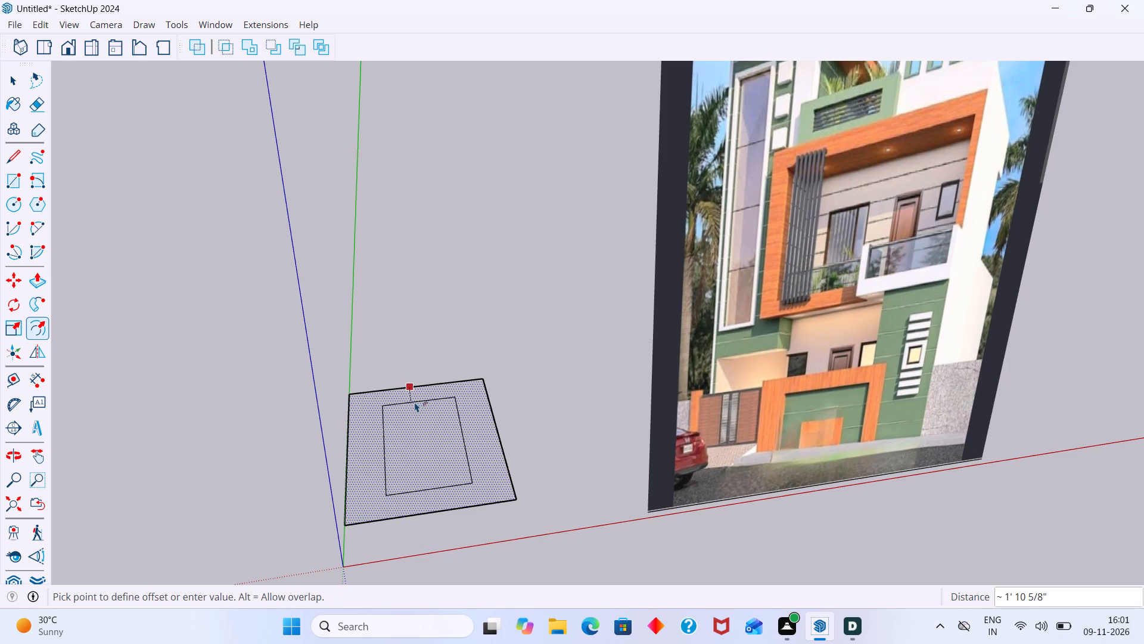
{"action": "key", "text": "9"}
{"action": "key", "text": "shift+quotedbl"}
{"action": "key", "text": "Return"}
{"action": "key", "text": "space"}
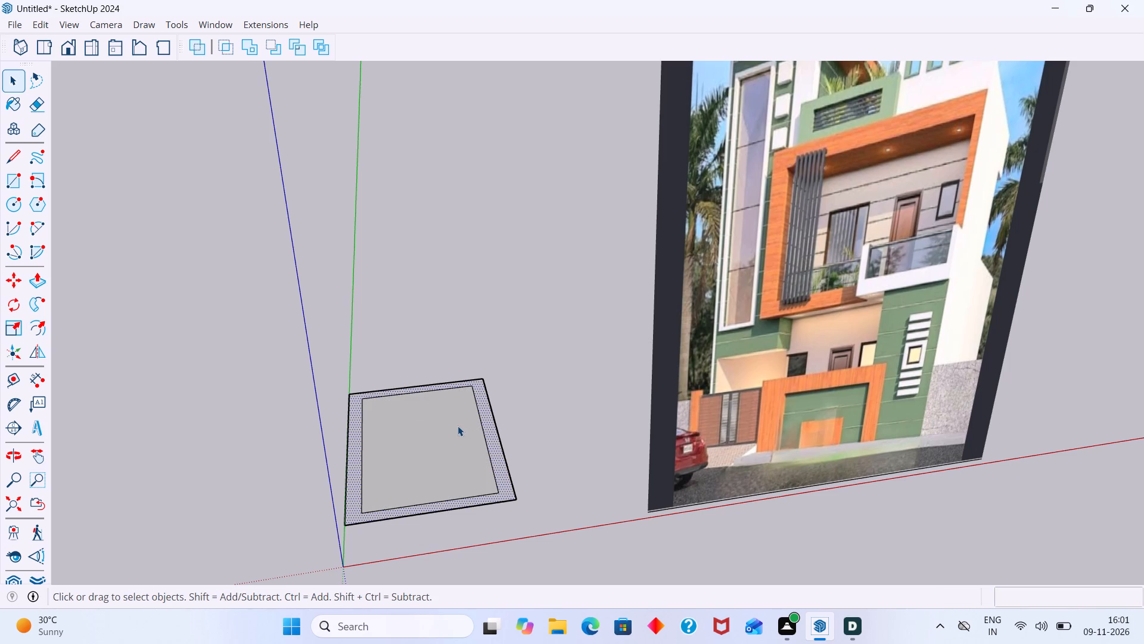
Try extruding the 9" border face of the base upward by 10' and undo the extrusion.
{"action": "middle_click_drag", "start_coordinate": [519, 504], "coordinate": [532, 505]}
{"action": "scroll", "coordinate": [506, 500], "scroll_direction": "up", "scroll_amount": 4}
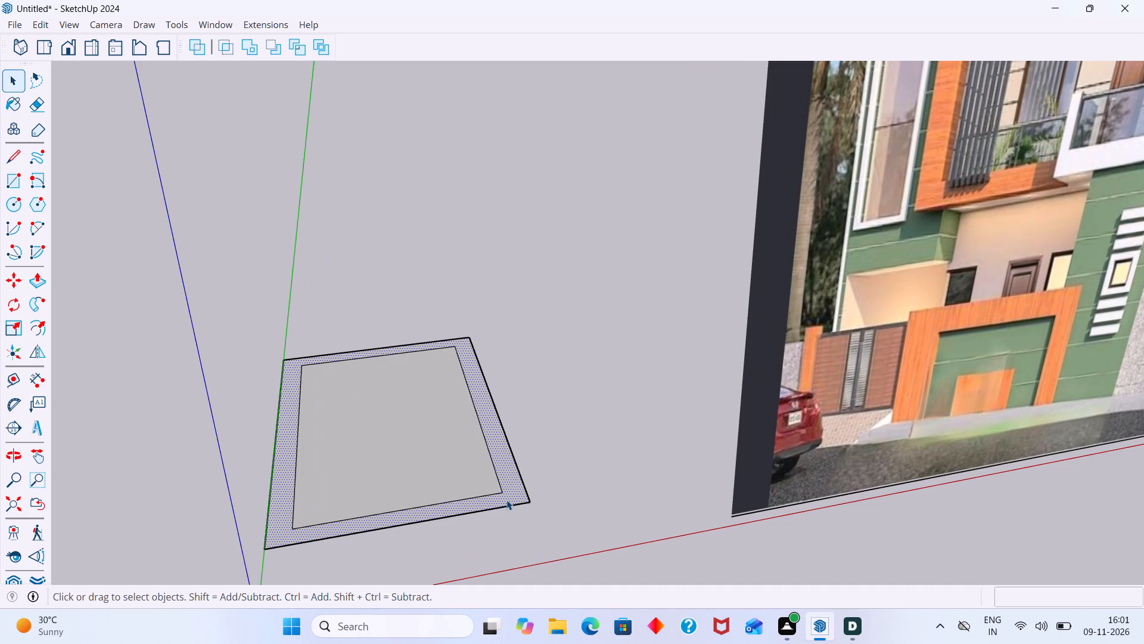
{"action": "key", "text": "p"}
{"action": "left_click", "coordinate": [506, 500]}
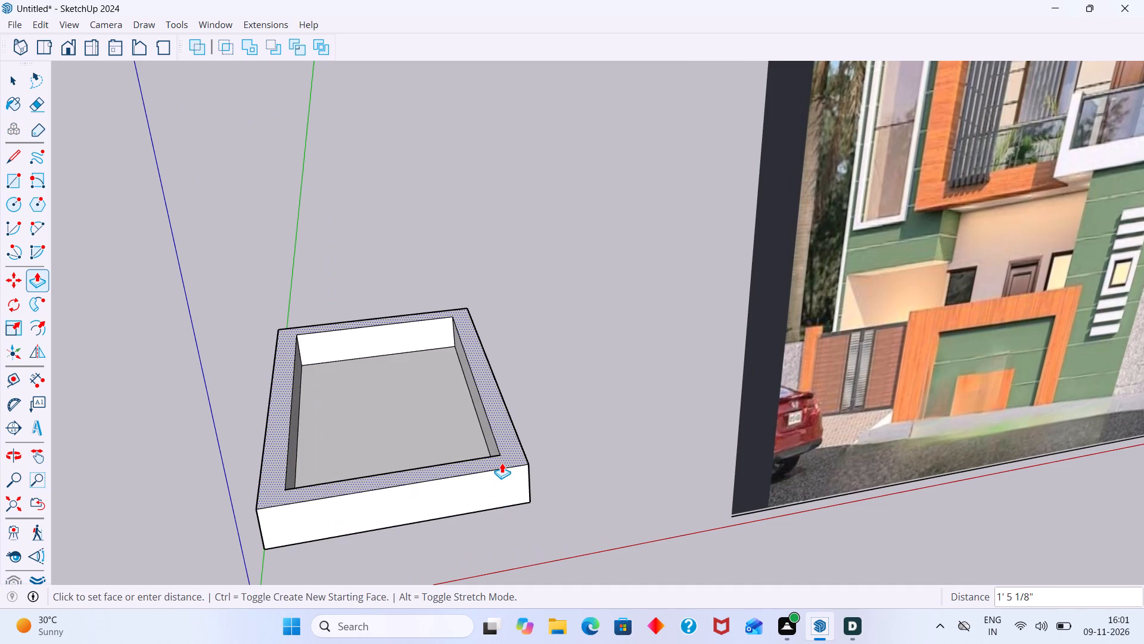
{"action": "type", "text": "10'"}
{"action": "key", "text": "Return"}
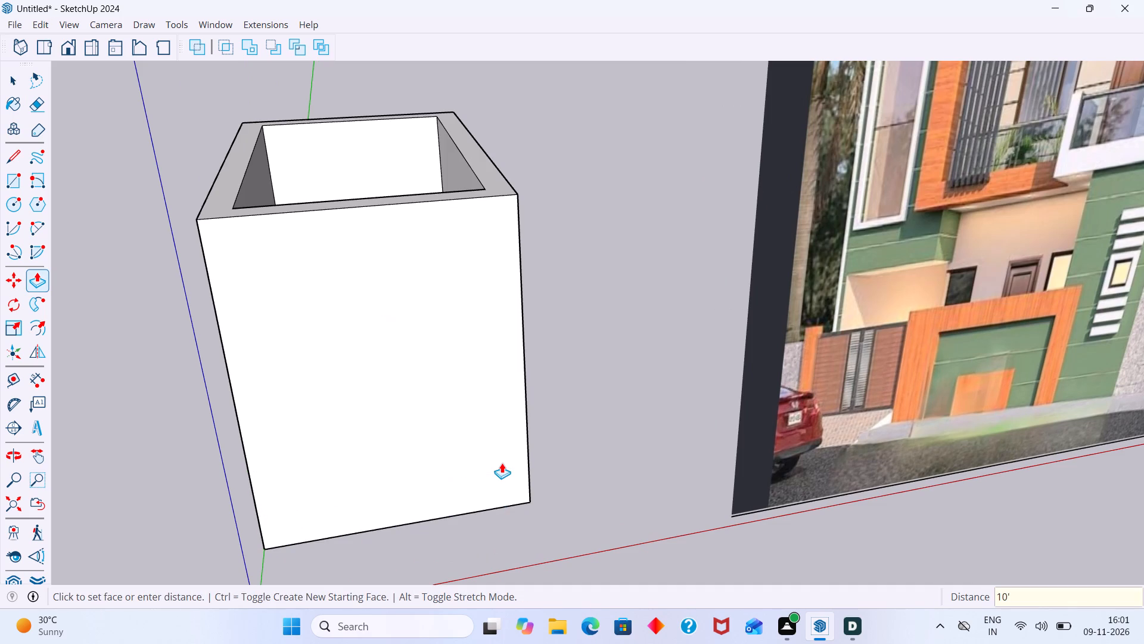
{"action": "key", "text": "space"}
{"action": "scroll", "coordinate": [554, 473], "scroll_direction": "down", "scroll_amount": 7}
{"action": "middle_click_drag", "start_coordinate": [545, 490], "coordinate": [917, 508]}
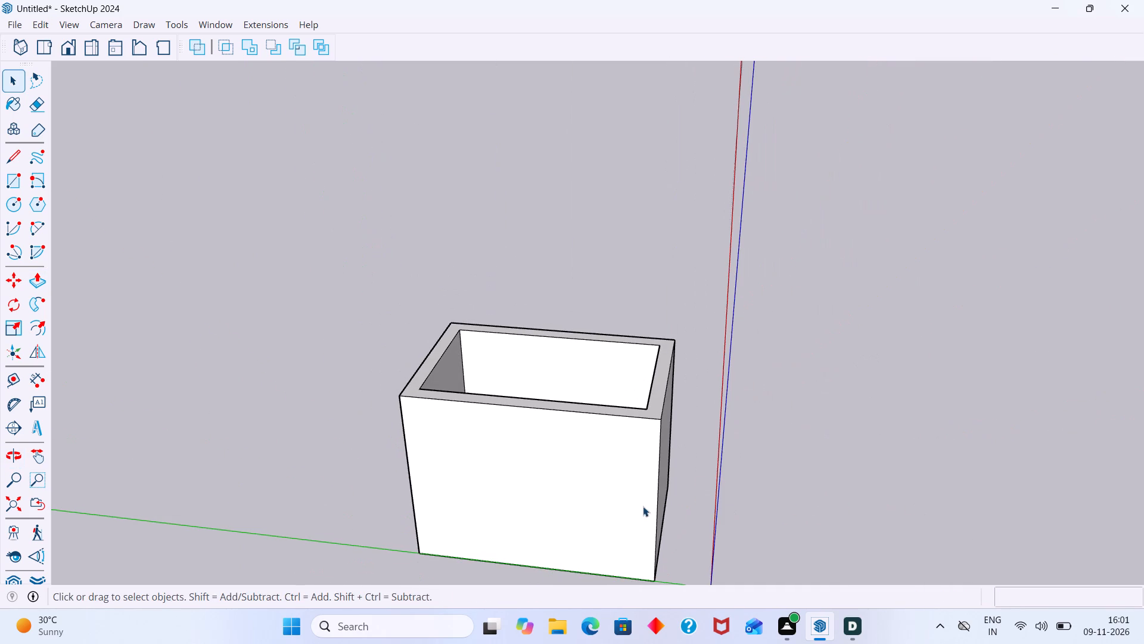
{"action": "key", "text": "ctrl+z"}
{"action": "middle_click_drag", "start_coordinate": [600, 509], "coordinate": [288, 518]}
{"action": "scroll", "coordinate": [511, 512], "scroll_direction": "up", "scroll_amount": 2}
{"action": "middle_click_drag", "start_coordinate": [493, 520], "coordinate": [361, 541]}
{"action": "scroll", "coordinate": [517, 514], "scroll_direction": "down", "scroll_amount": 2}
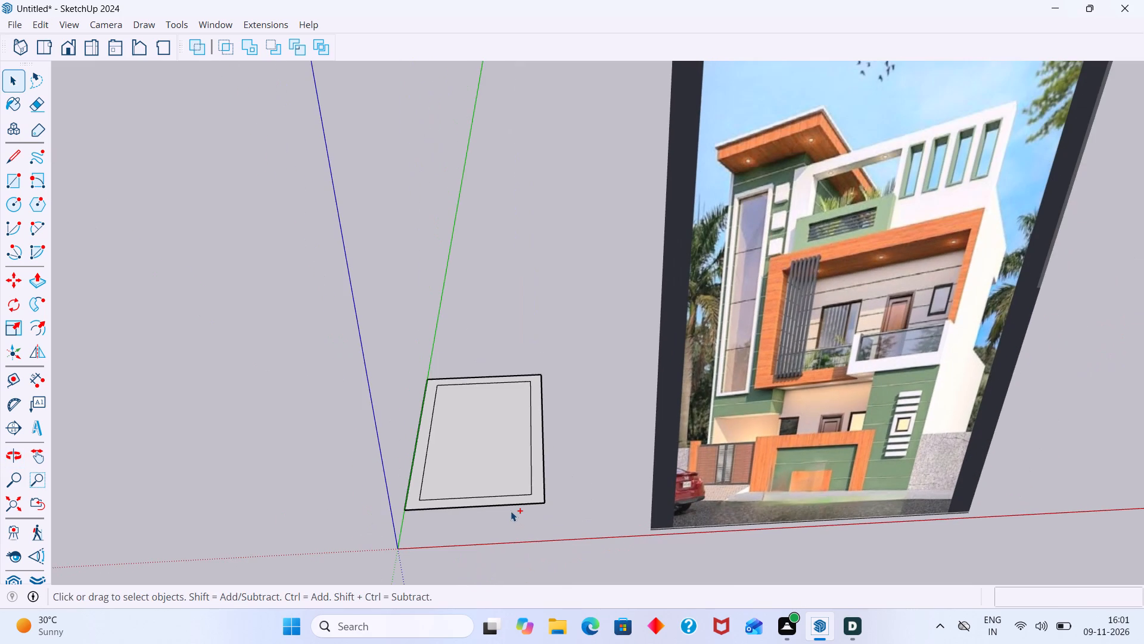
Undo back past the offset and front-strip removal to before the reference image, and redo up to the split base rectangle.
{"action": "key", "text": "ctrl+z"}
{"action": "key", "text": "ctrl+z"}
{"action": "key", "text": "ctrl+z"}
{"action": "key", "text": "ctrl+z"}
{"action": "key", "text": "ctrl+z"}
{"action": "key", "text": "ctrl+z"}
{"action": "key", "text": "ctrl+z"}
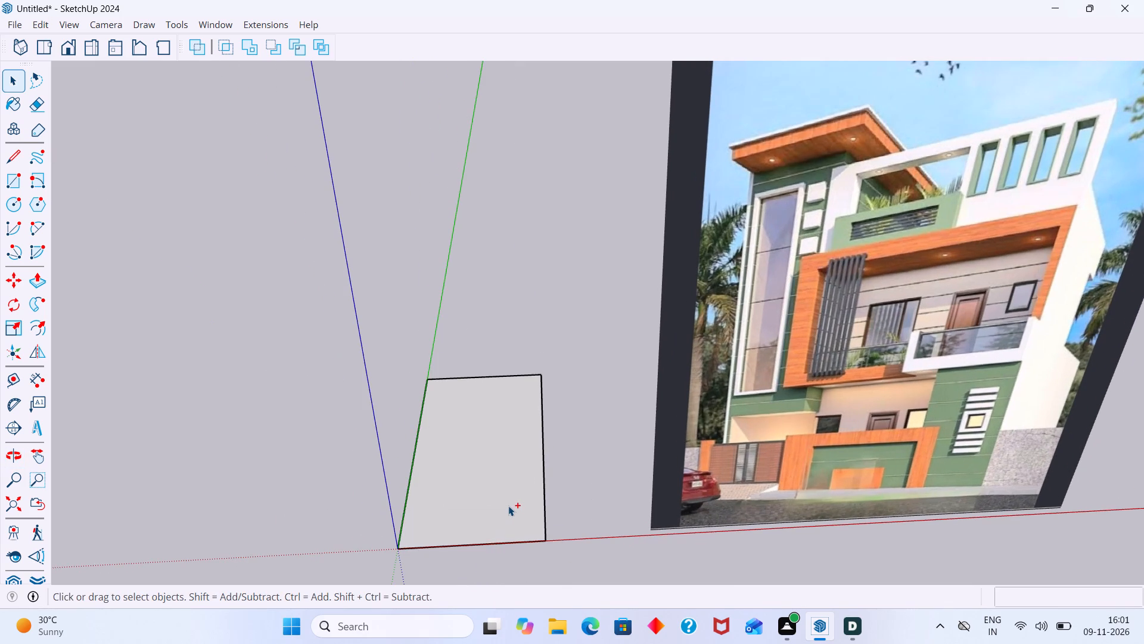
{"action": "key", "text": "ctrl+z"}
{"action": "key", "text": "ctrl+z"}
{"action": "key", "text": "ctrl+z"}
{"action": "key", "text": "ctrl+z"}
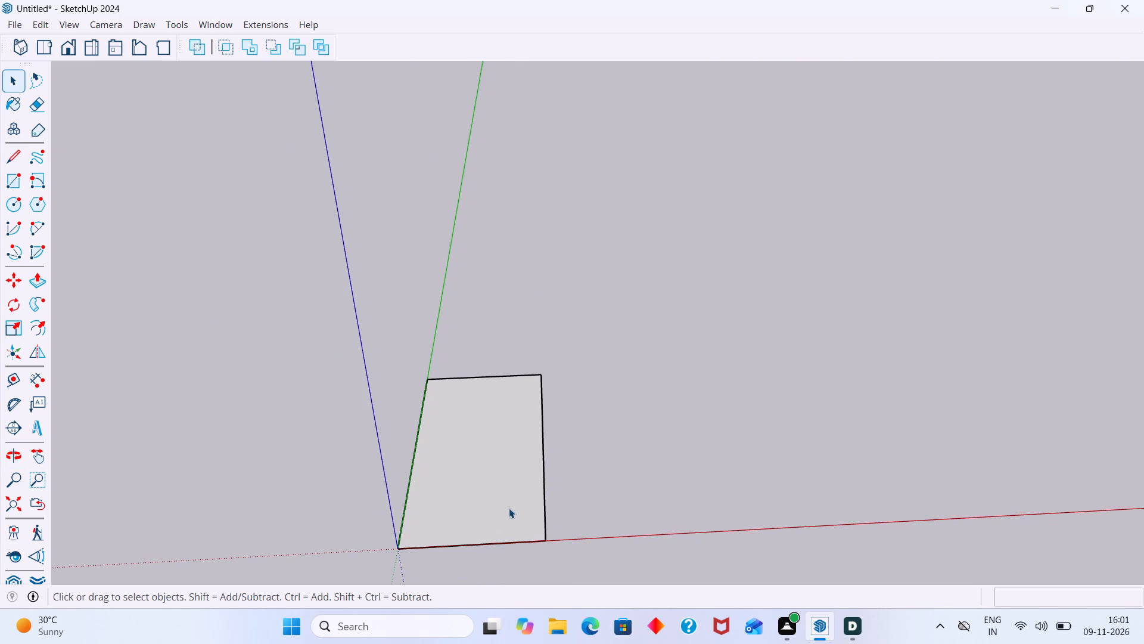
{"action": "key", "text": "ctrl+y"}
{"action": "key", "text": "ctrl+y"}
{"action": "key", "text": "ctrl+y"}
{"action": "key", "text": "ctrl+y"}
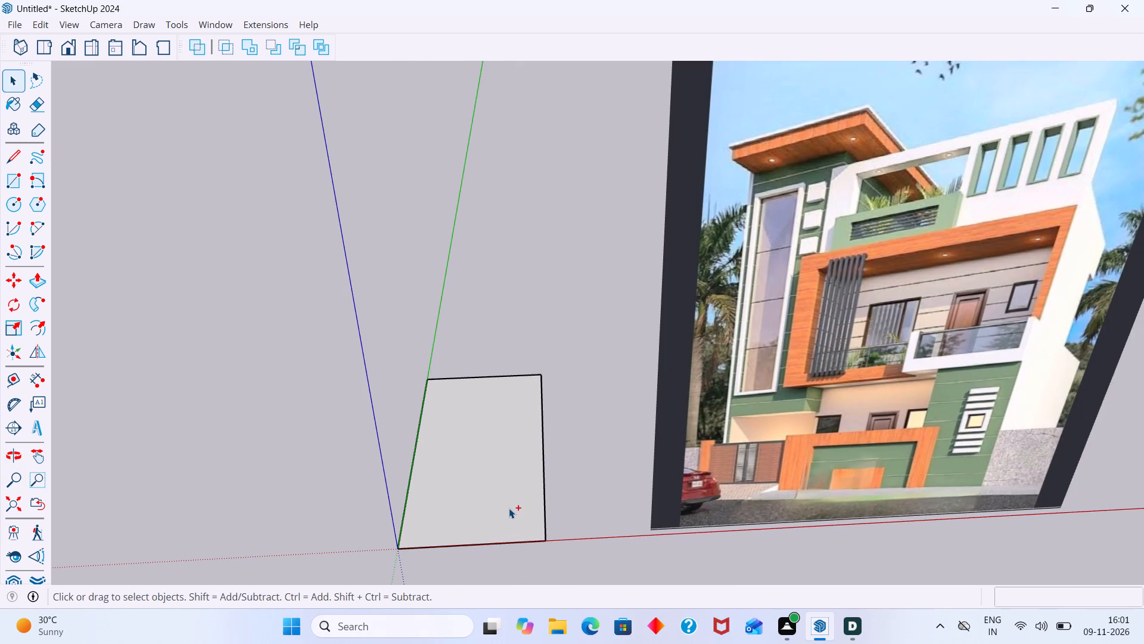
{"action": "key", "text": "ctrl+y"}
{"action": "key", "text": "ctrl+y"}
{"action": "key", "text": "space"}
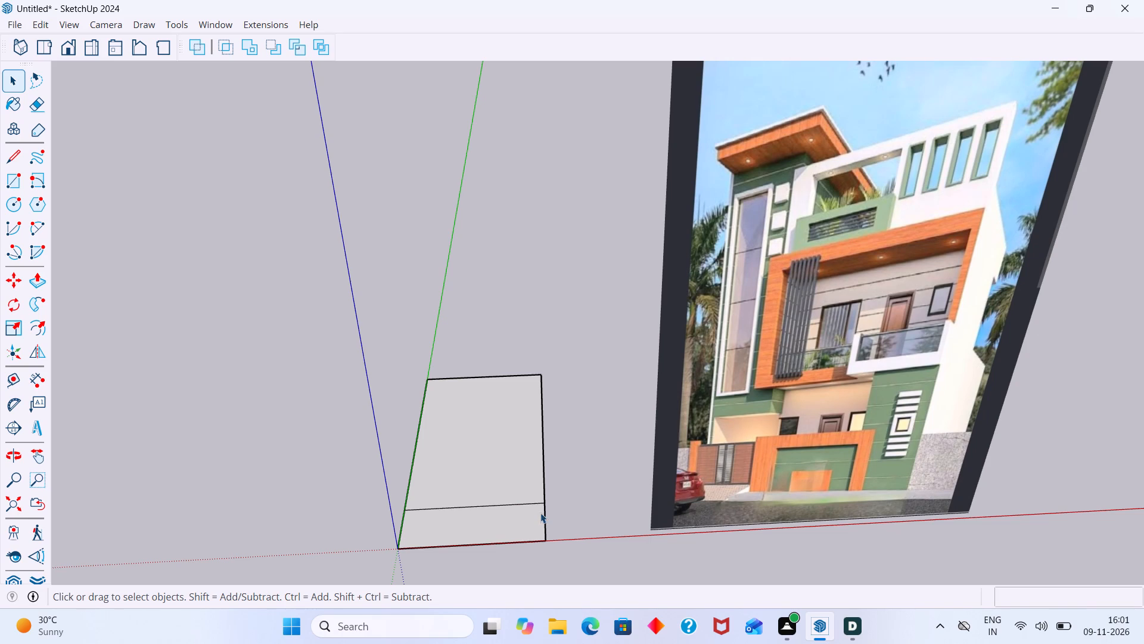
Erase all edges of the split base rectangle beside the reference image.
{"action": "key", "text": "space"}
{"action": "key", "text": "e"}
{"action": "left_click_drag", "start_coordinate": [567, 535], "coordinate": [503, 484]}
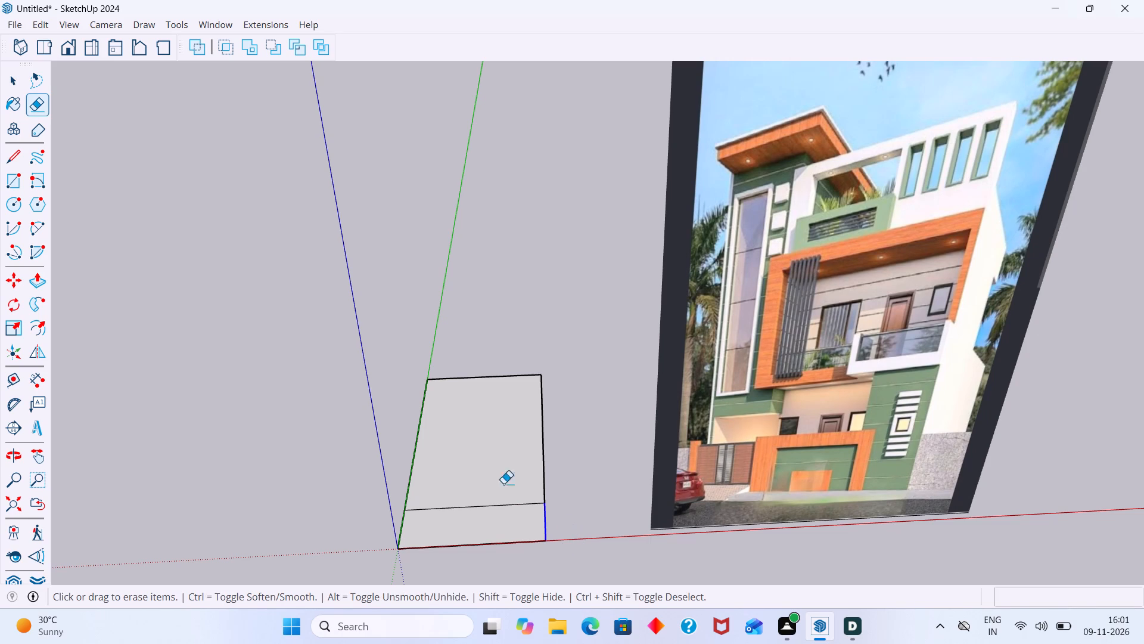
{"action": "left_click_drag", "start_coordinate": [503, 484], "coordinate": [414, 416]}
{"action": "left_click_drag", "start_coordinate": [471, 428], "coordinate": [468, 376]}
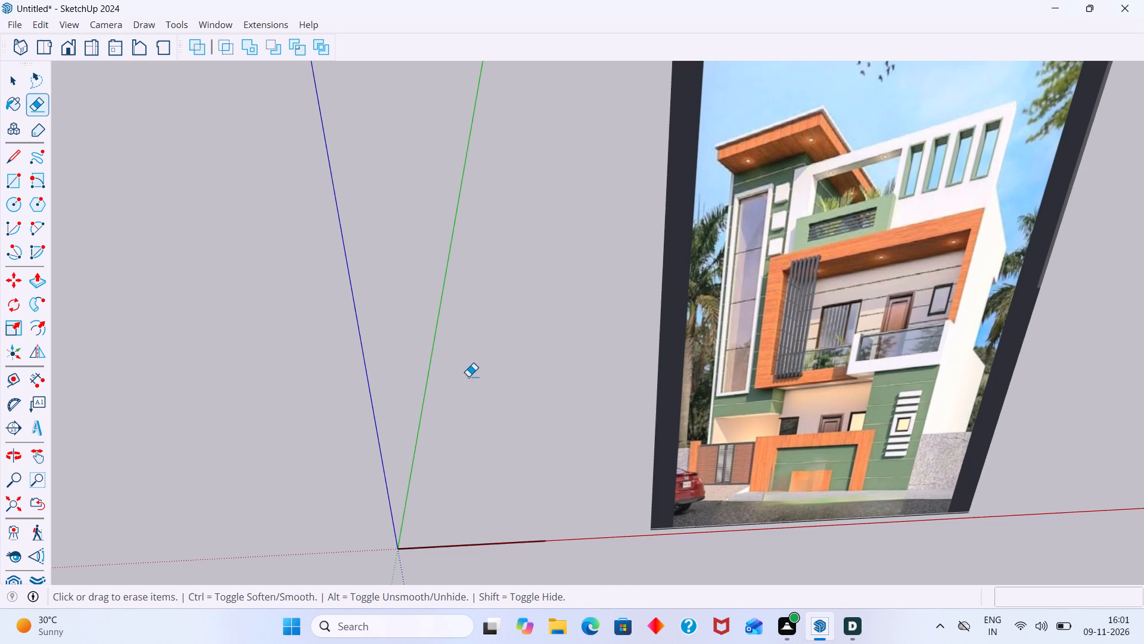
{"action": "left_click_drag", "start_coordinate": [496, 534], "coordinate": [493, 552]}
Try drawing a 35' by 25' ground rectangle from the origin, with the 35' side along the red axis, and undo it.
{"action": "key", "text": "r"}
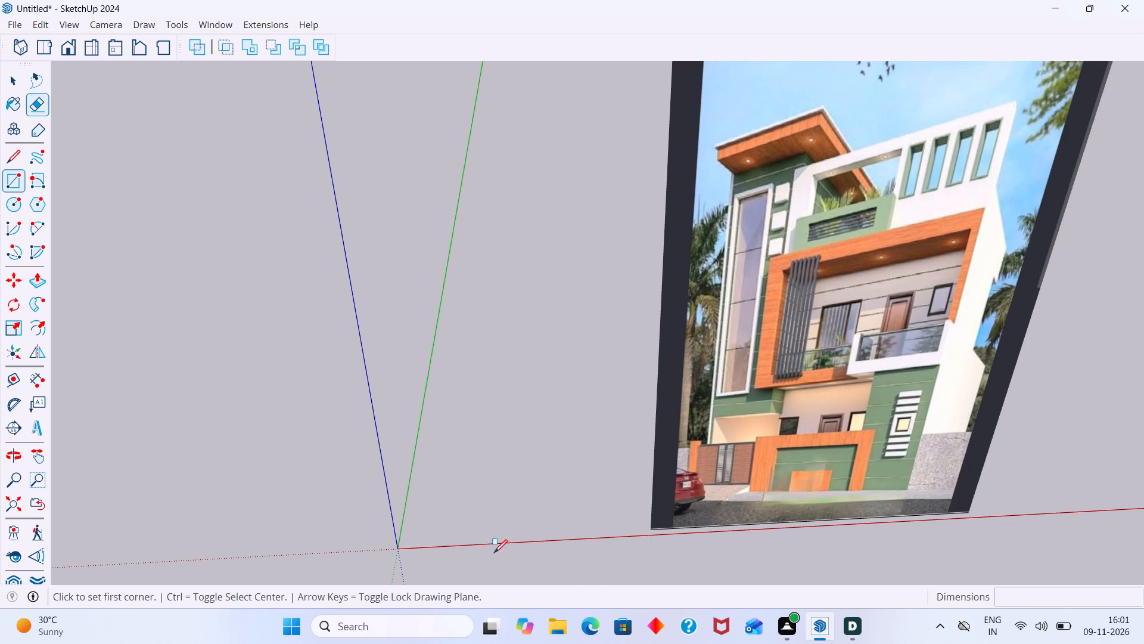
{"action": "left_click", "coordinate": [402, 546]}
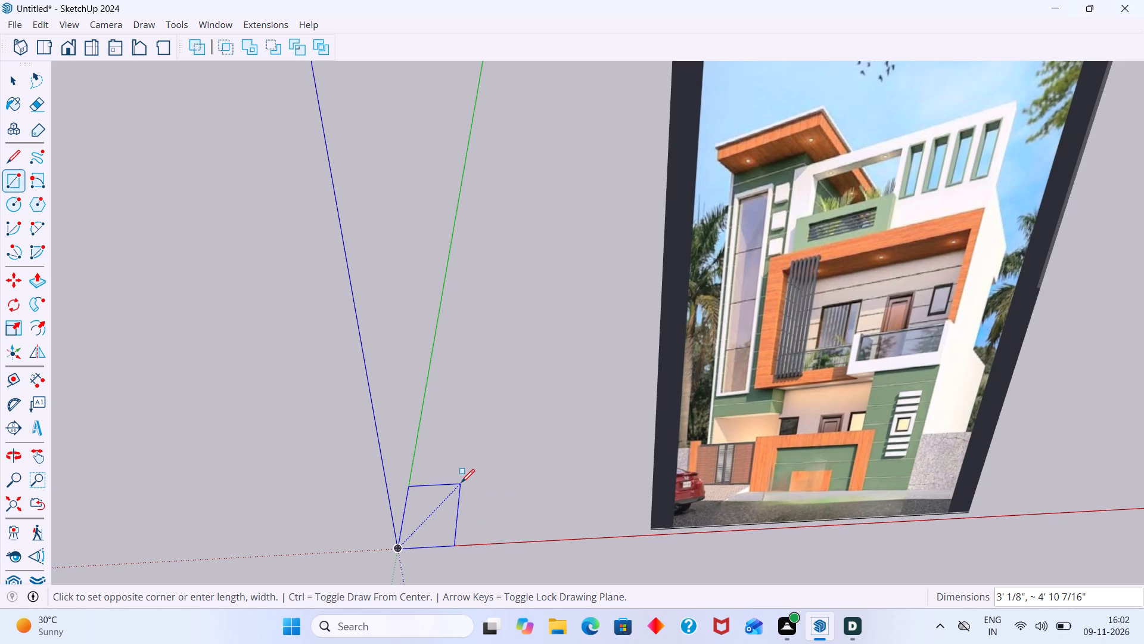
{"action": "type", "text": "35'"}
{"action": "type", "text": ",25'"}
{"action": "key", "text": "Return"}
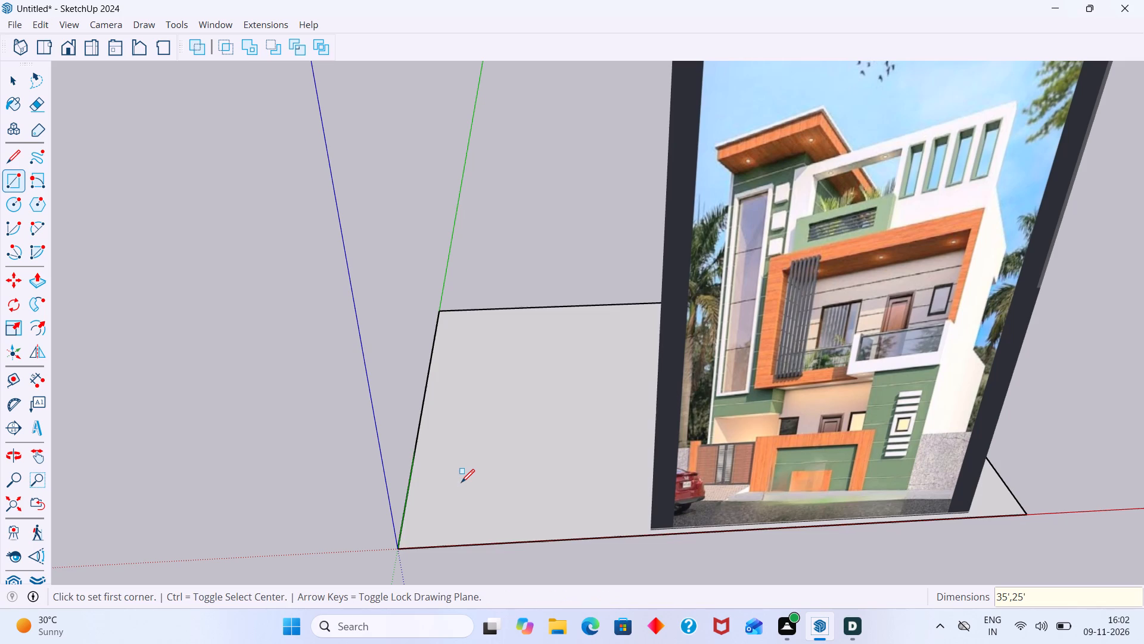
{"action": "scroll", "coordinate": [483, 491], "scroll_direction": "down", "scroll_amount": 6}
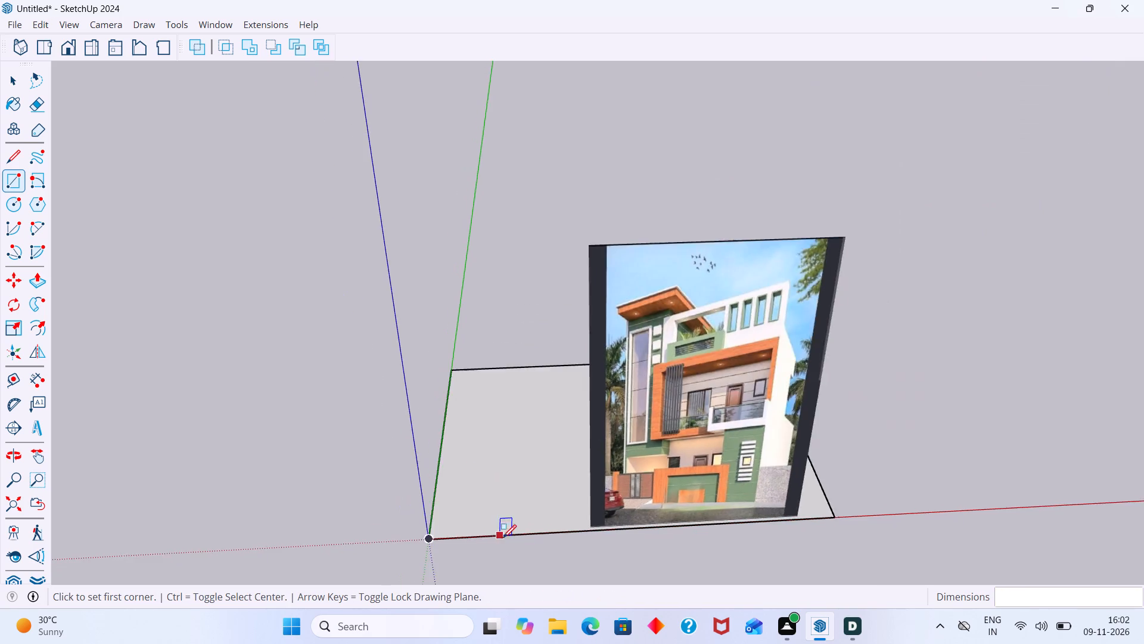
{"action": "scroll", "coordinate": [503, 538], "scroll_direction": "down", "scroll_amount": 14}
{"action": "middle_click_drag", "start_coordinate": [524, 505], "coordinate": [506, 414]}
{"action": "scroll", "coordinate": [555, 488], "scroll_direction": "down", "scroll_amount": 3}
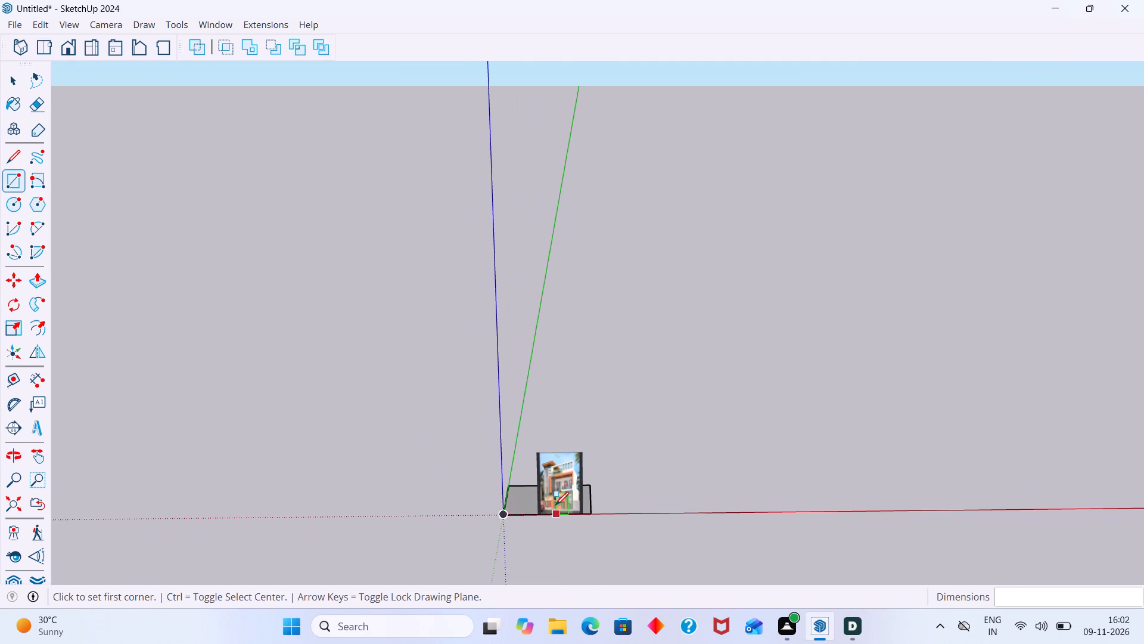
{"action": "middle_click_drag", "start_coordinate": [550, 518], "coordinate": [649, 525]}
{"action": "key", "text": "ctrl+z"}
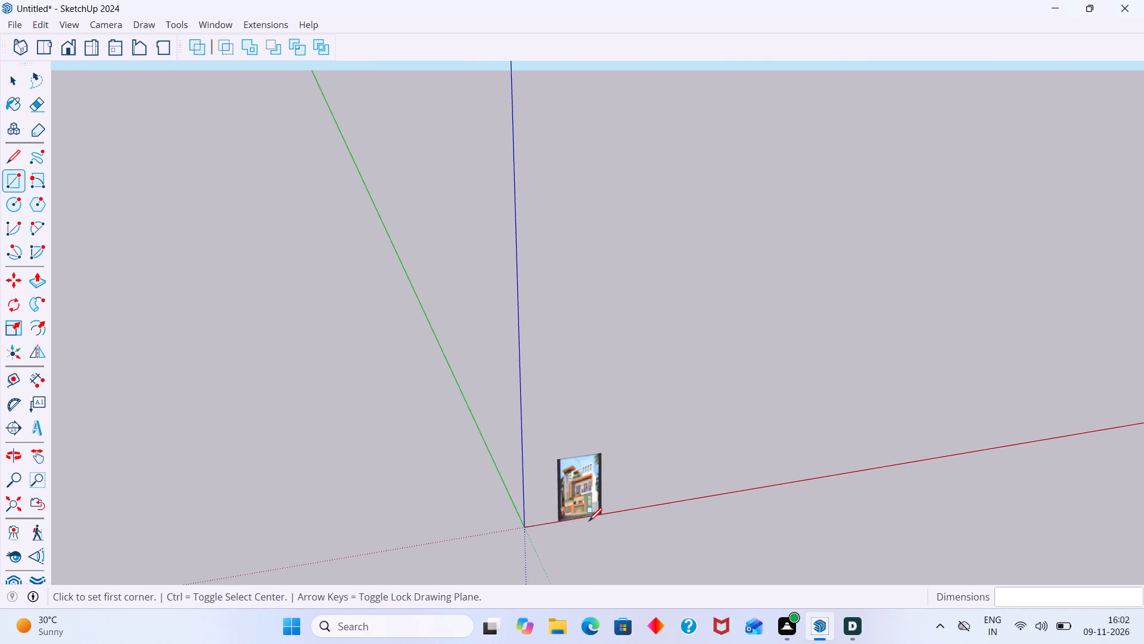
Draw a 25' by 35' ground rectangle from the origin, with the 25' side along the red axis.
{"action": "scroll", "coordinate": [529, 531], "scroll_direction": "up", "scroll_amount": 4}
{"action": "middle_click_drag", "start_coordinate": [516, 534], "coordinate": [450, 535]}
{"action": "scroll", "coordinate": [495, 530], "scroll_direction": "up", "scroll_amount": 6}
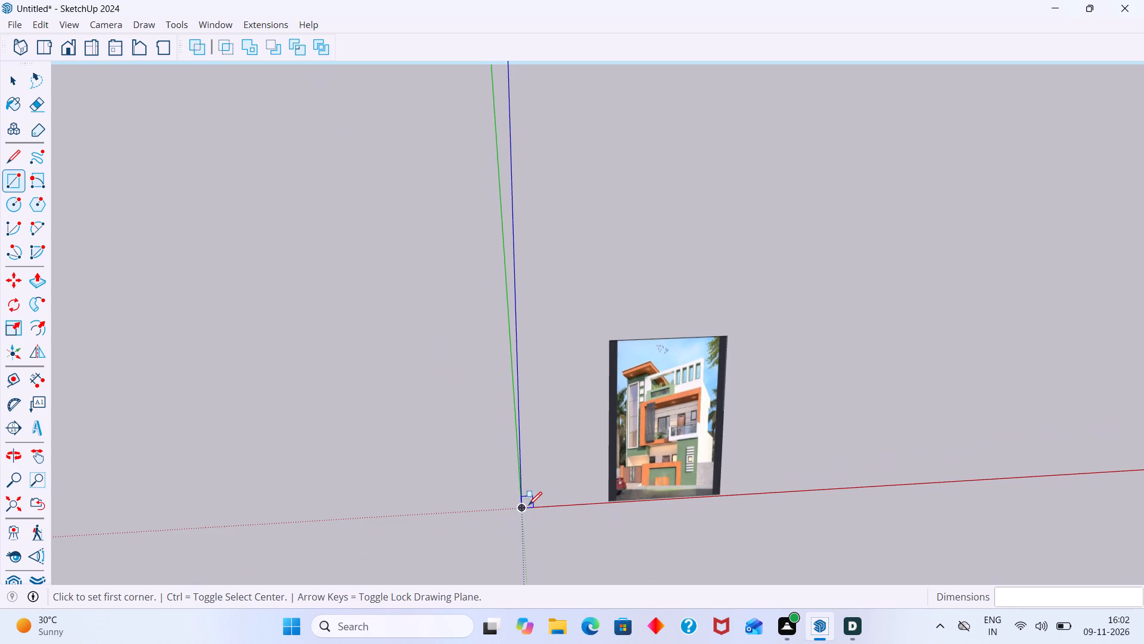
{"action": "left_click", "coordinate": [527, 507]}
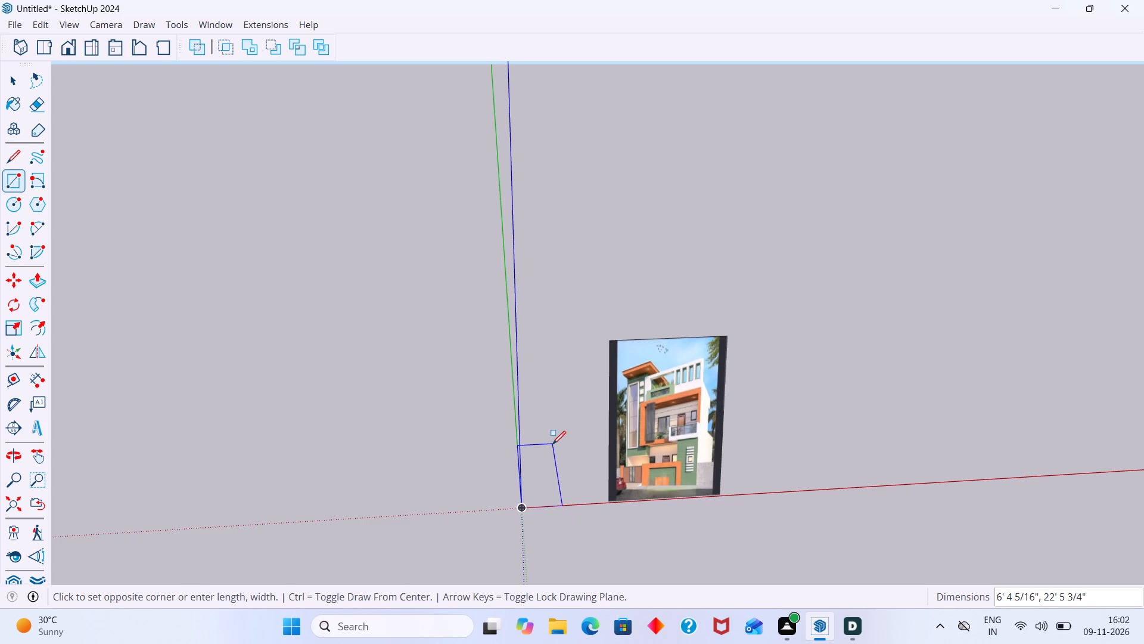
{"action": "type", "text": "25'"}
{"action": "type", "text": ",35'"}
{"action": "key", "text": "Return"}
{"action": "key", "text": "space"}
Move the reference image about 19' 8" along the red axis, clear of the new base rectangle.
{"action": "scroll", "coordinate": [703, 485], "scroll_direction": "down", "scroll_amount": 3}
{"action": "middle_click_drag", "start_coordinate": [690, 519], "coordinate": [710, 521]}
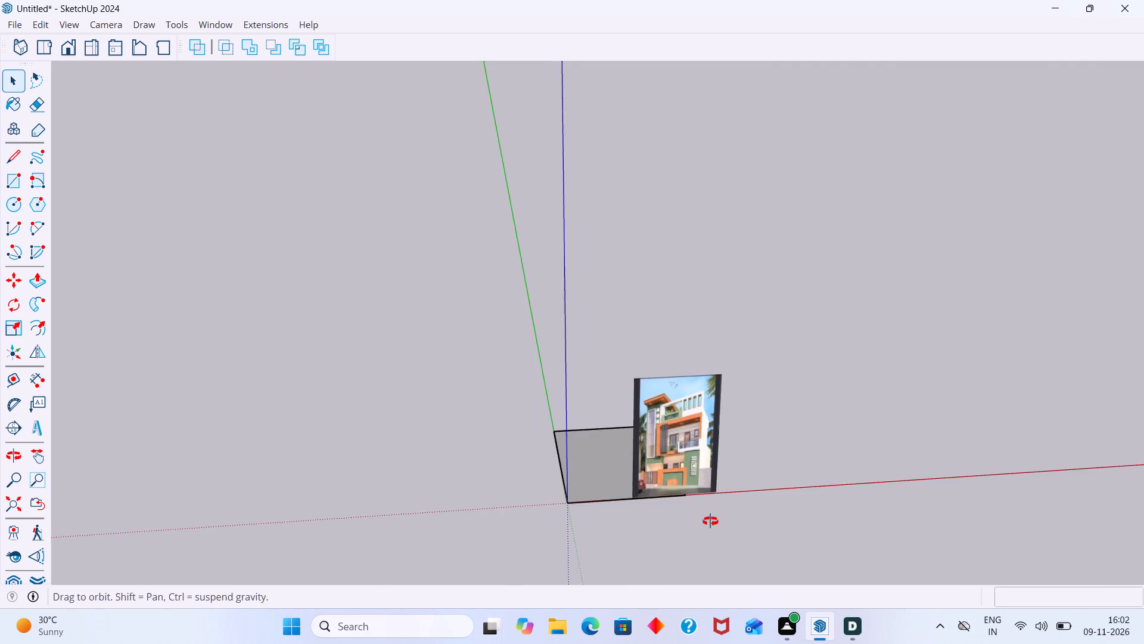
{"action": "middle_click_drag", "start_coordinate": [710, 521], "coordinate": [1081, 561]}
{"action": "middle_click_drag", "start_coordinate": [692, 496], "coordinate": [459, 491]}
{"action": "scroll", "coordinate": [646, 424], "scroll_direction": "up", "scroll_amount": 1}
{"action": "middle_click_drag", "start_coordinate": [639, 423], "coordinate": [463, 435]}
{"action": "scroll", "coordinate": [611, 414], "scroll_direction": "up", "scroll_amount": 2}
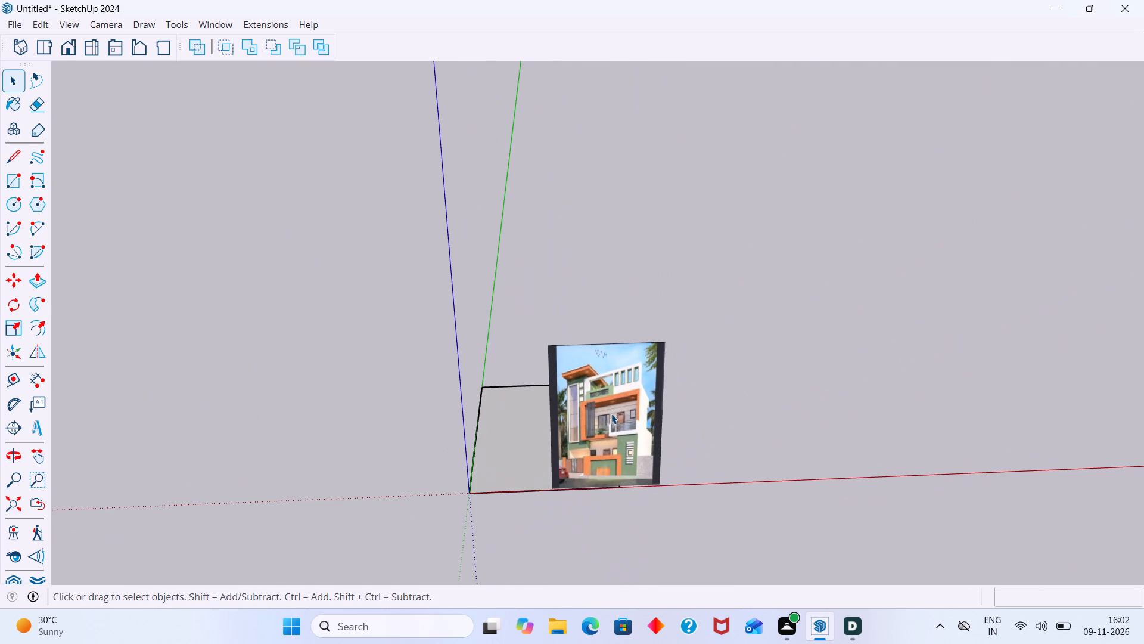
{"action": "left_click", "coordinate": [611, 414]}
{"action": "key", "text": "m"}
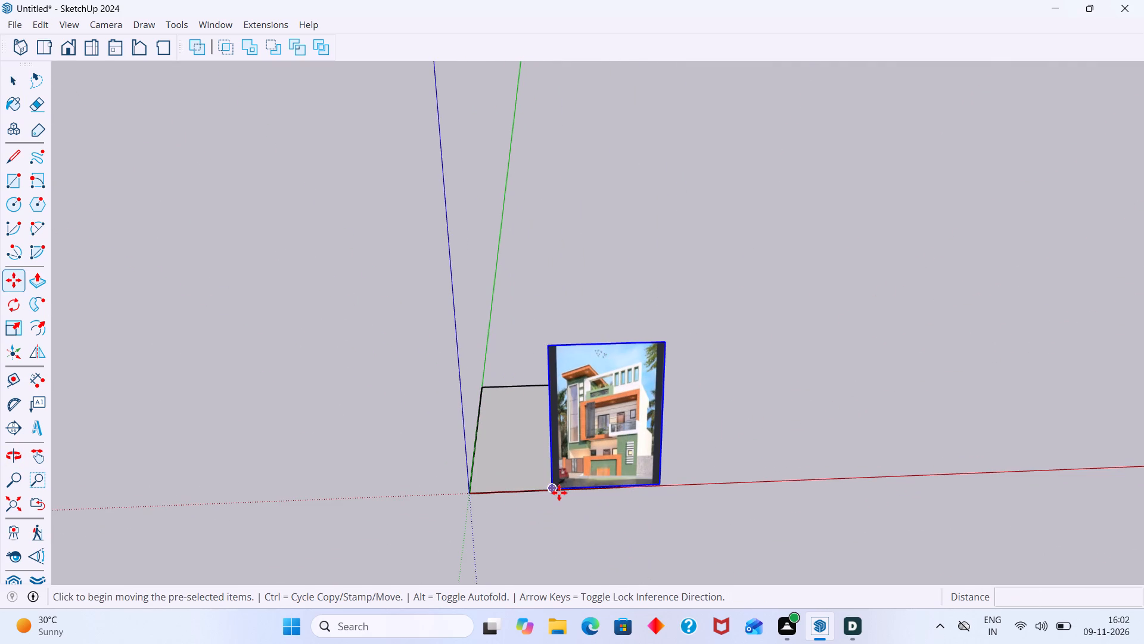
{"action": "left_click", "coordinate": [550, 489]}
{"action": "left_click", "coordinate": [669, 478]}
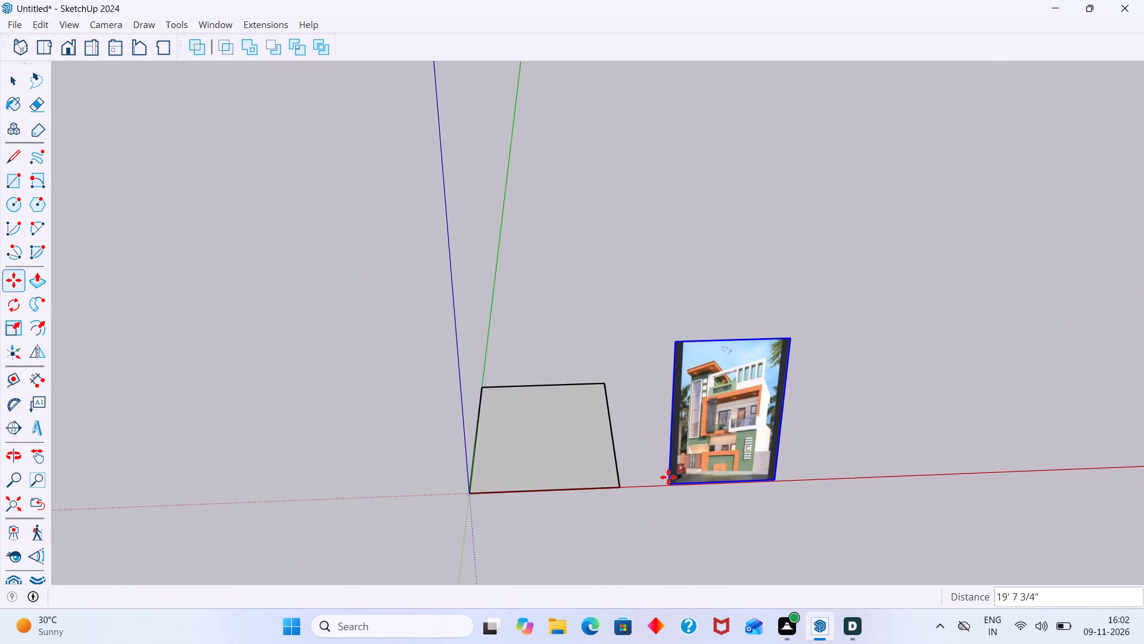
{"action": "key", "text": "space"}
{"action": "left_click", "coordinate": [635, 412]}
Offset the outline of the 25' by 35' base face inward by 9".
{"action": "scroll", "coordinate": [611, 467], "scroll_direction": "up", "scroll_amount": 5}
{"action": "scroll", "coordinate": [558, 473], "scroll_direction": "up", "scroll_amount": 2}
{"action": "middle_click_drag", "start_coordinate": [557, 477], "coordinate": [713, 478]}
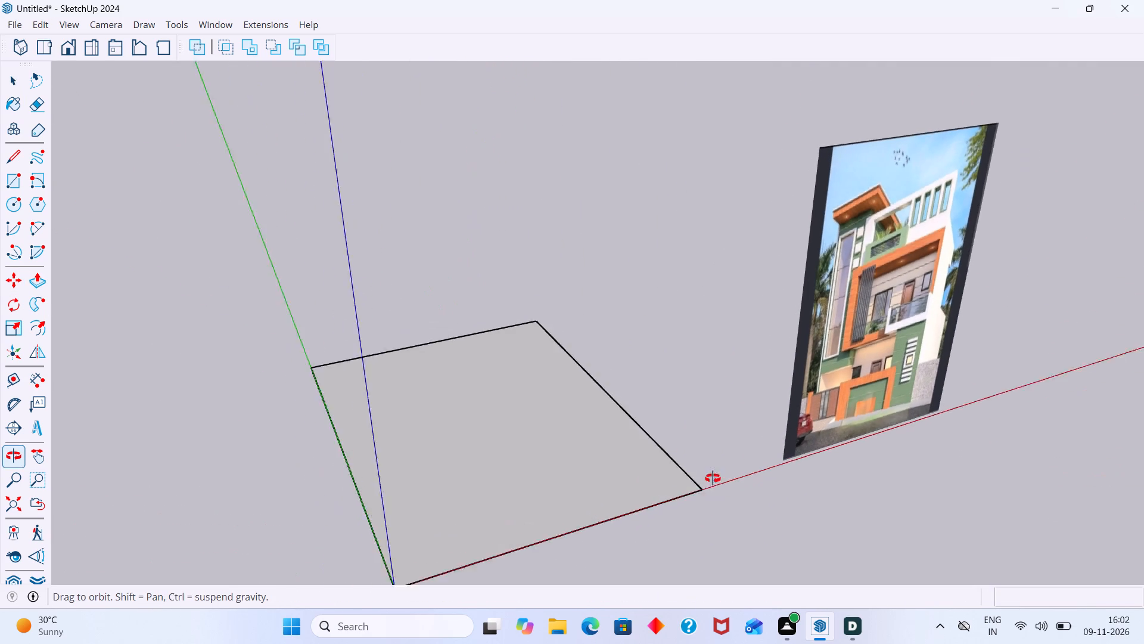
{"action": "middle_click_drag", "start_coordinate": [713, 478], "coordinate": [557, 425]}
{"action": "scroll", "coordinate": [556, 425], "scroll_direction": "up", "scroll_amount": 1}
{"action": "scroll", "coordinate": [556, 425], "scroll_direction": "down", "scroll_amount": 6}
{"action": "middle_click_drag", "start_coordinate": [605, 451], "coordinate": [614, 482]}
{"action": "scroll", "coordinate": [552, 480], "scroll_direction": "up", "scroll_amount": 6}
{"action": "left_click", "coordinate": [472, 456]}
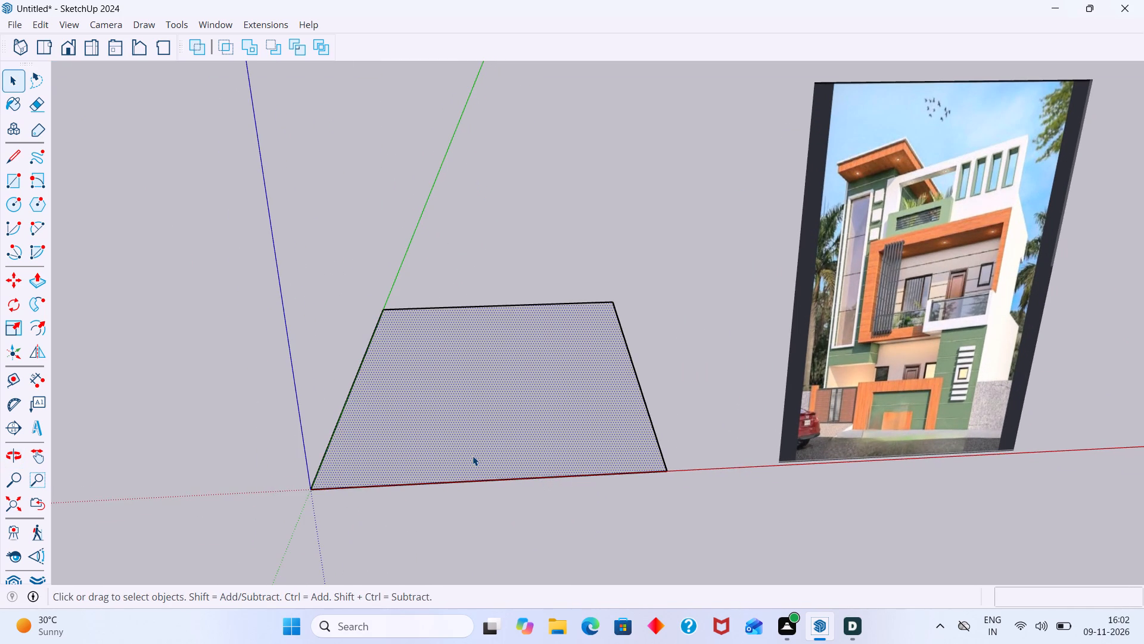
{"action": "key", "text": "f"}
{"action": "left_click", "coordinate": [529, 331]}
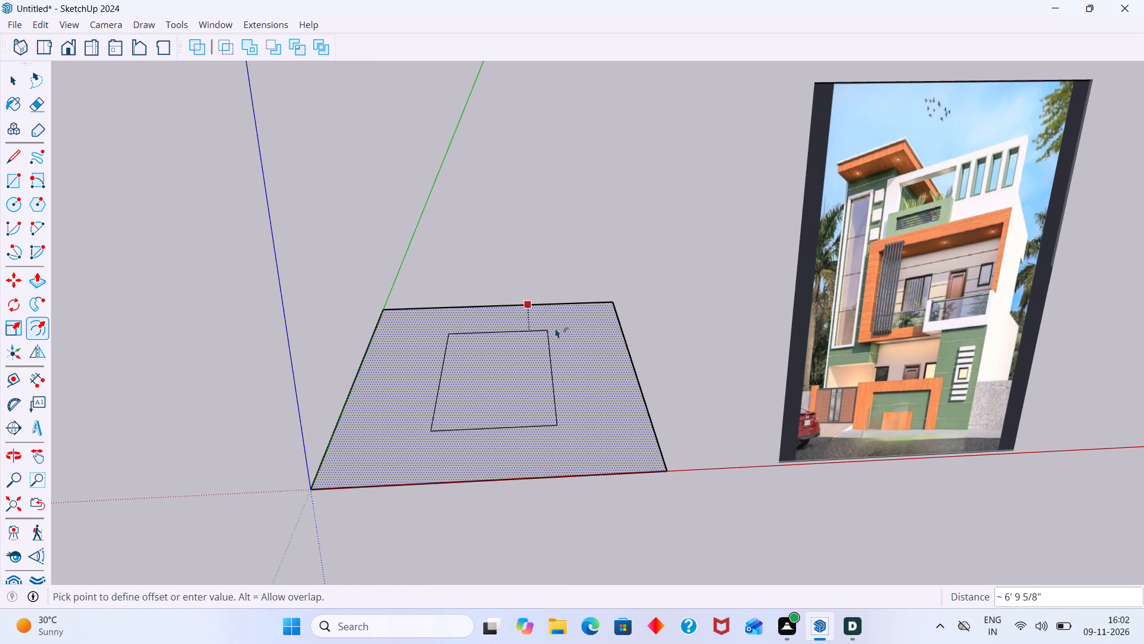
{"action": "type", "text": "9\""}
{"action": "key", "text": "Return"}
{"action": "key", "text": "space"}
Extrude the 9" border face of the base upward by 10' to form the walls.
{"action": "key", "text": "p"}
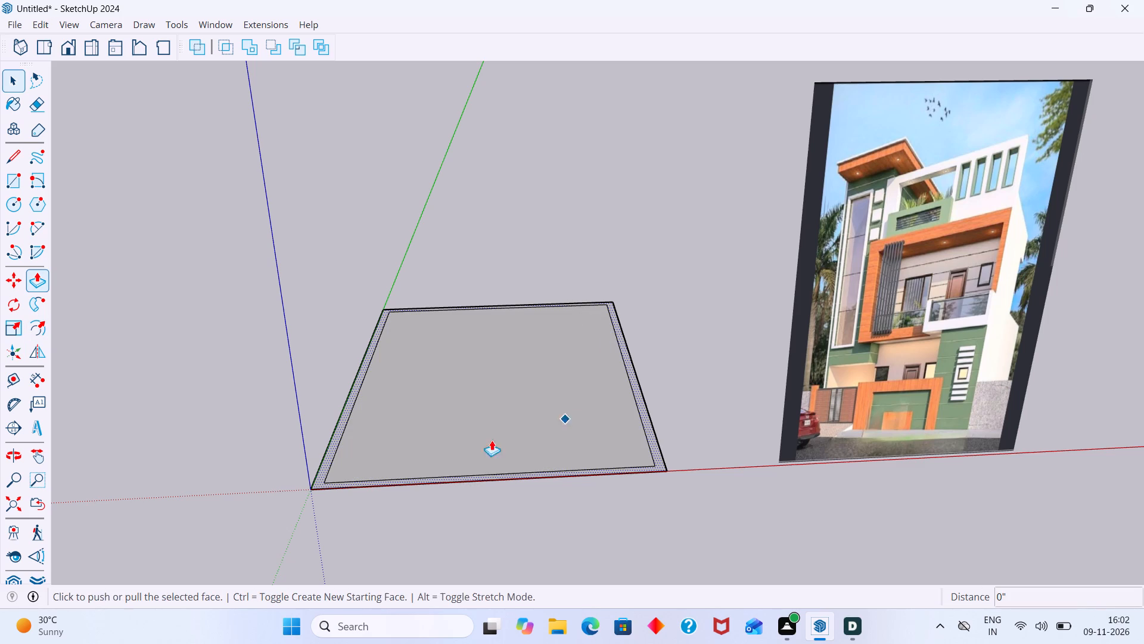
{"action": "scroll", "coordinate": [318, 473], "scroll_direction": "up", "scroll_amount": 3}
{"action": "left_click", "coordinate": [318, 473]}
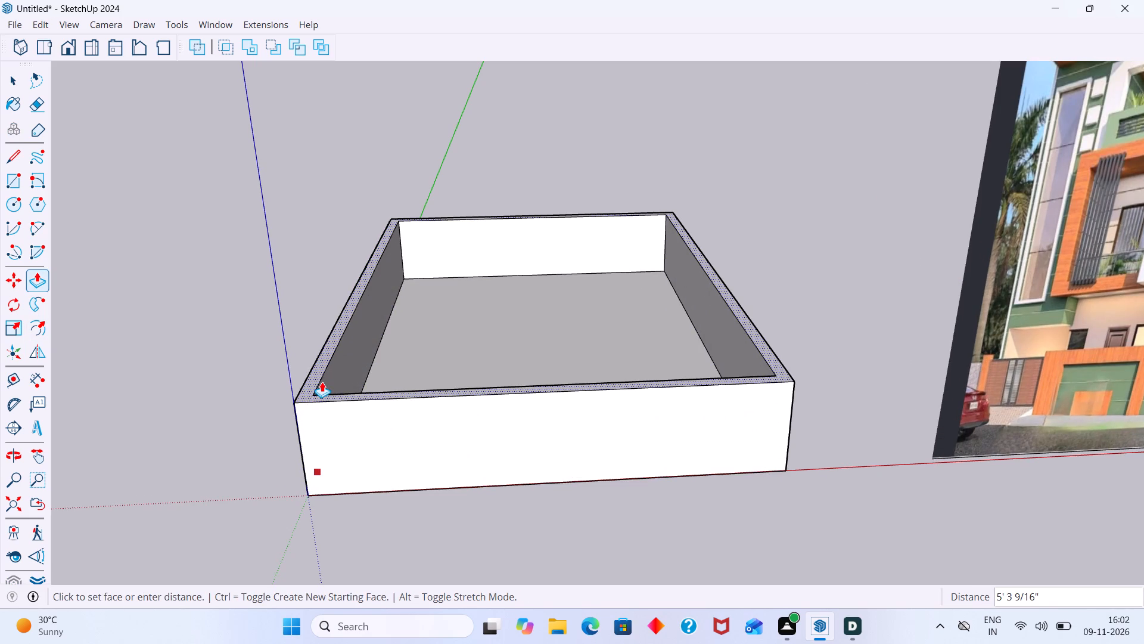
{"action": "type", "text": "10'"}
{"action": "key", "text": "Return"}
Measure the wall height along the vertical edge at the origin corner.
{"action": "key", "text": "space"}
{"action": "scroll", "coordinate": [704, 343], "scroll_direction": "down", "scroll_amount": 3}
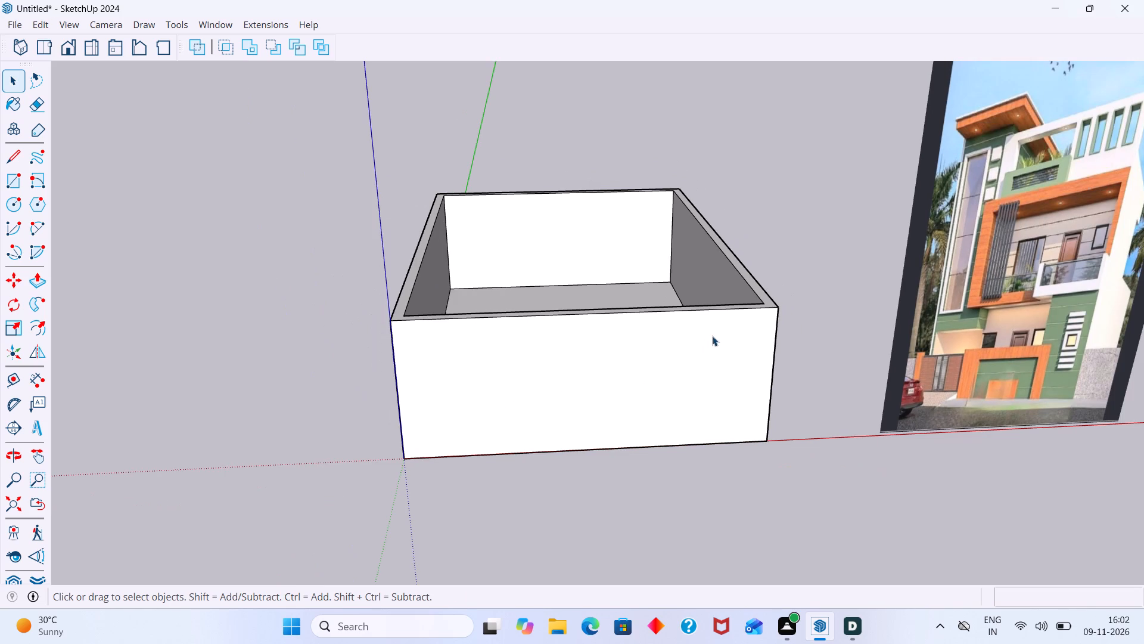
{"action": "key", "text": "t"}
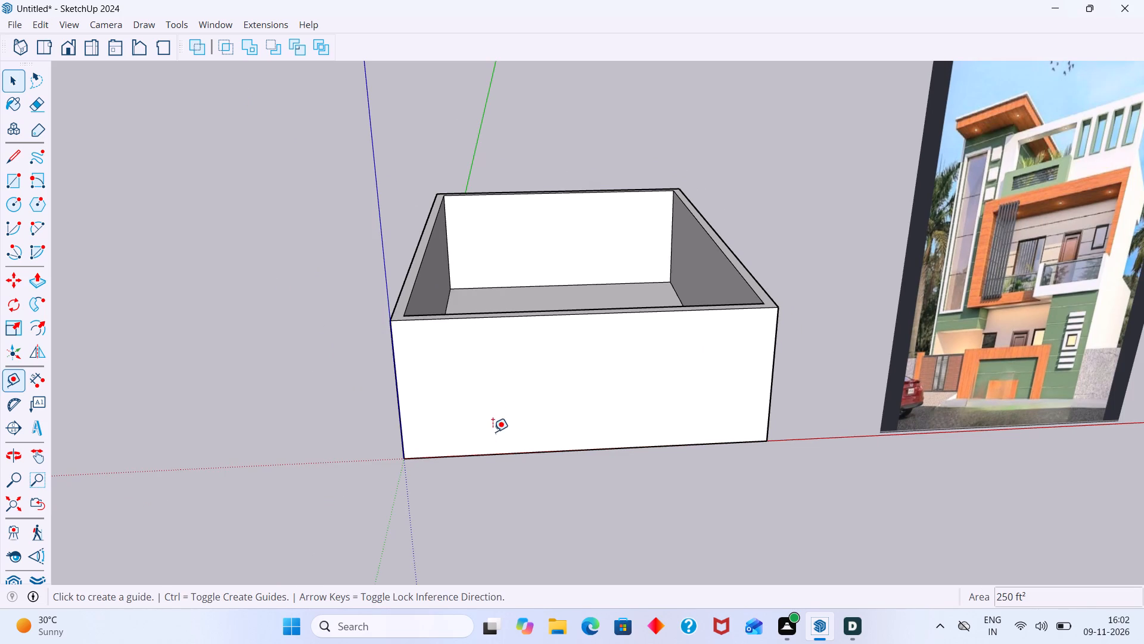
{"action": "left_click", "coordinate": [391, 321]}
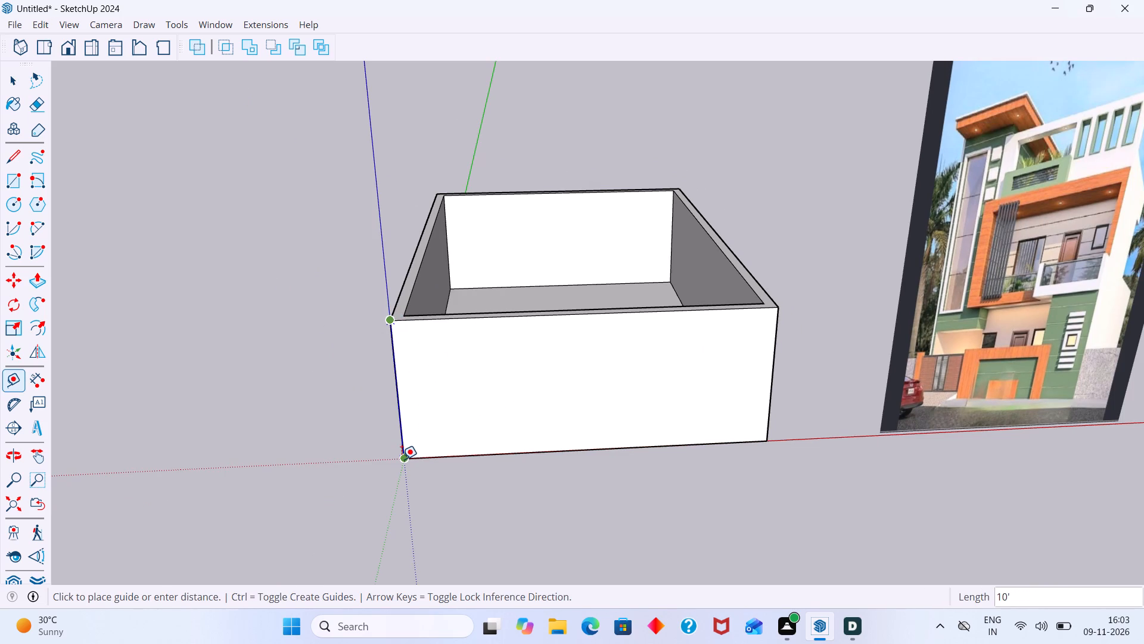
{"action": "key", "text": "space"}
{"action": "left_click", "coordinate": [809, 285]}
Examine the ground floor, boundary wall, gate and balcony in the reference elevation, comparing them with the wall model.
{"action": "scroll", "coordinate": [782, 305], "scroll_direction": "down", "scroll_amount": 6}
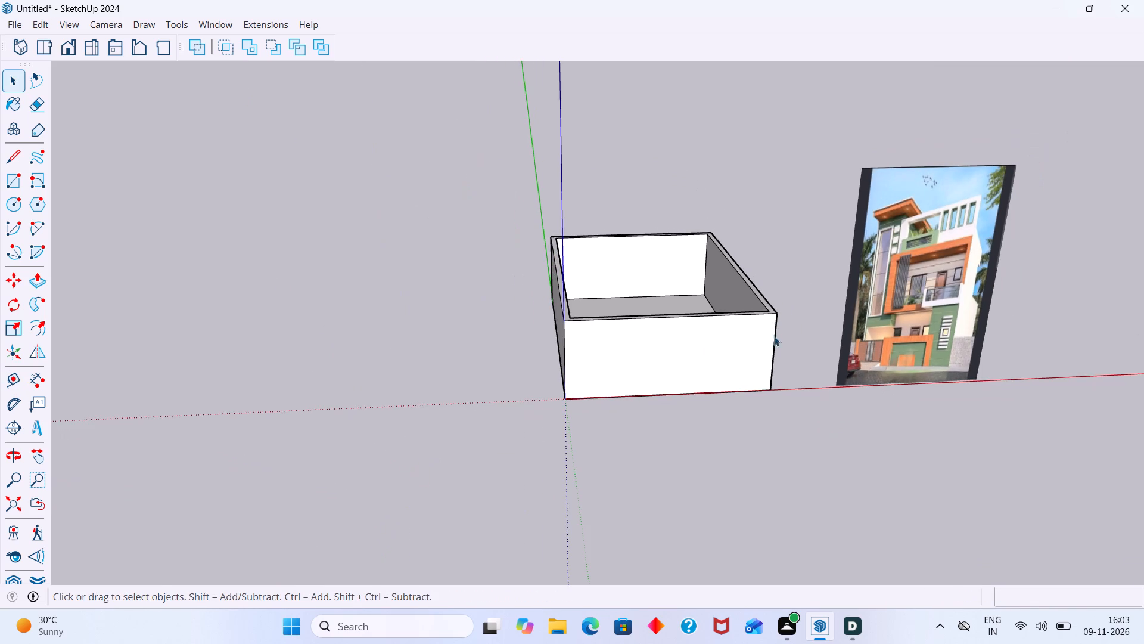
{"action": "middle_click_drag", "start_coordinate": [878, 393], "coordinate": [844, 398]}
{"action": "scroll", "coordinate": [912, 362], "scroll_direction": "up", "scroll_amount": 9}
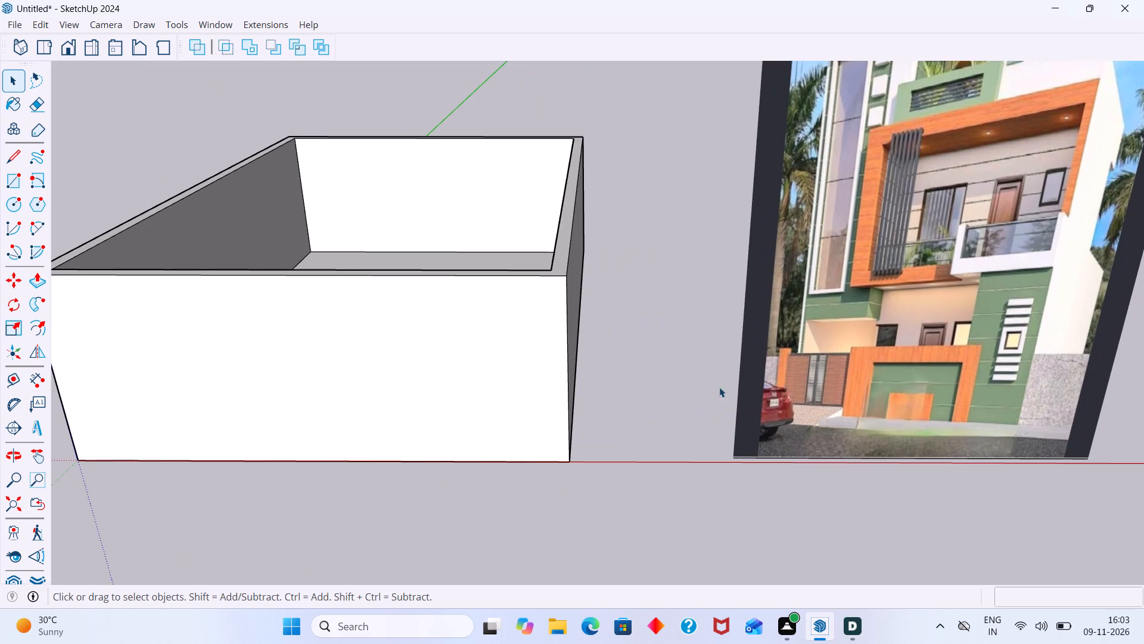
{"action": "scroll", "coordinate": [896, 371], "scroll_direction": "up", "scroll_amount": 6}
{"action": "middle_click_drag", "start_coordinate": [907, 325], "coordinate": [949, 345]}
{"action": "scroll", "coordinate": [923, 347], "scroll_direction": "up", "scroll_amount": 1}
{"action": "scroll", "coordinate": [998, 291], "scroll_direction": "down", "scroll_amount": 5}
{"action": "middle_click_drag", "start_coordinate": [1002, 299], "coordinate": [1061, 292]}
{"action": "scroll", "coordinate": [1024, 250], "scroll_direction": "up", "scroll_amount": 10}
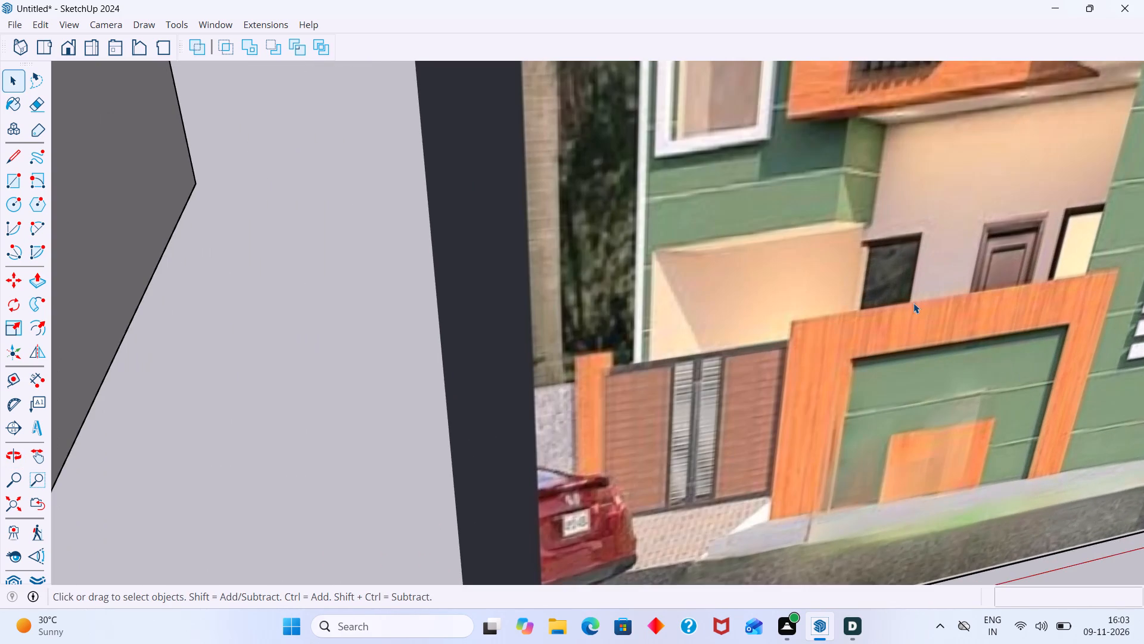
{"action": "scroll", "coordinate": [891, 292], "scroll_direction": "down", "scroll_amount": 9}
{"action": "middle_click_drag", "start_coordinate": [983, 268], "coordinate": [946, 260]}
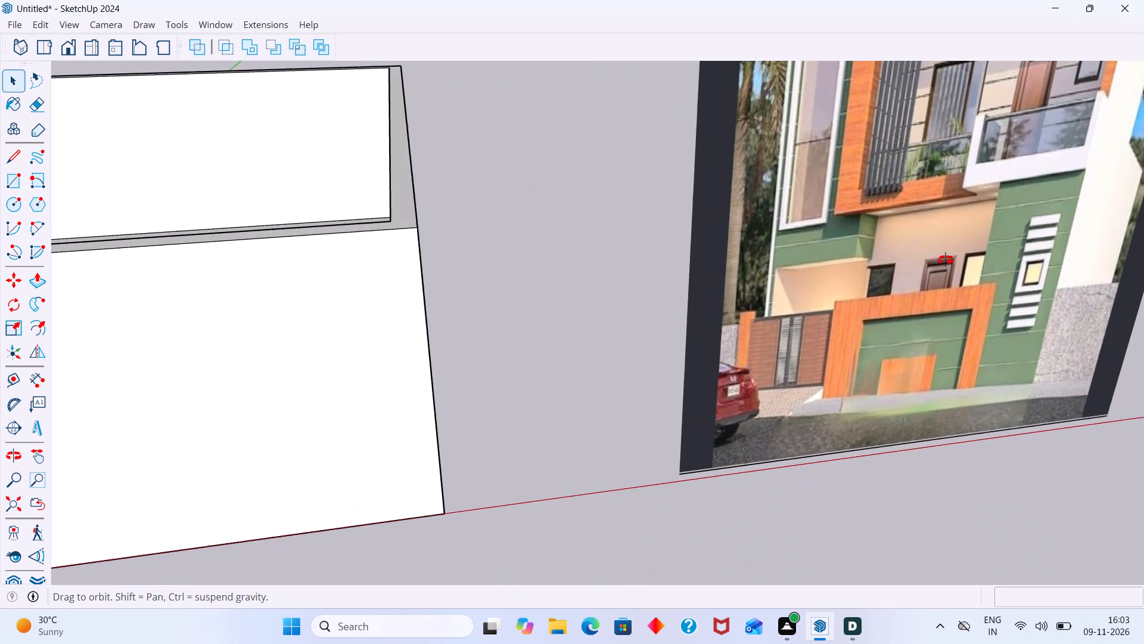
{"action": "middle_click_drag", "start_coordinate": [946, 260], "coordinate": [915, 262]}
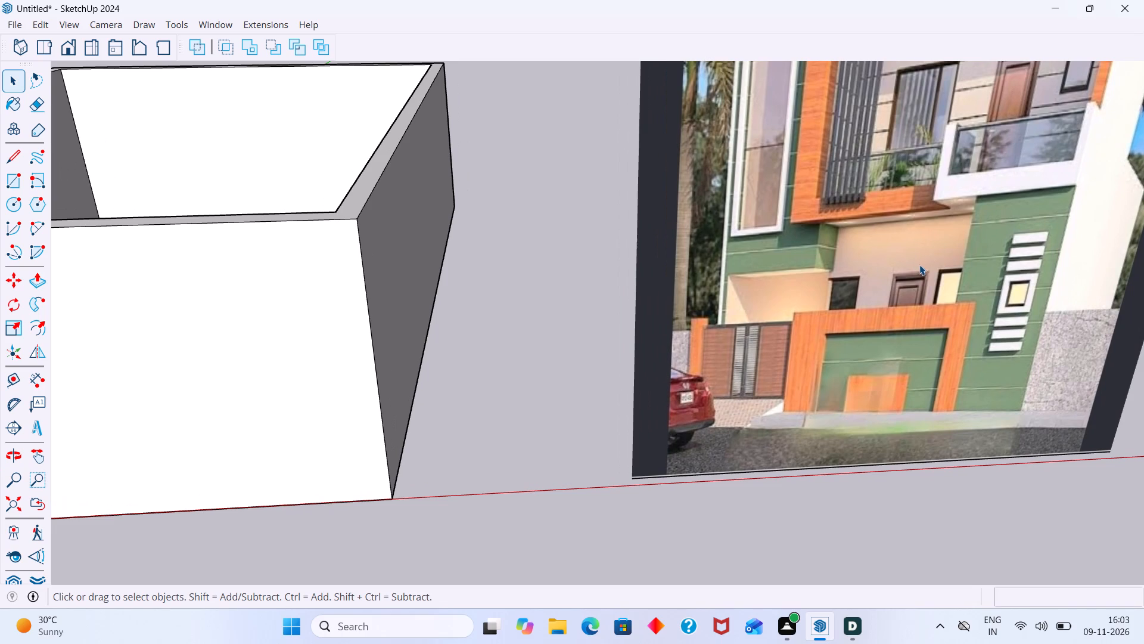
{"action": "scroll", "coordinate": [916, 267], "scroll_direction": "down", "scroll_amount": 1}
{"action": "middle_click_drag", "start_coordinate": [912, 271], "coordinate": [807, 374], "text": "shift"}
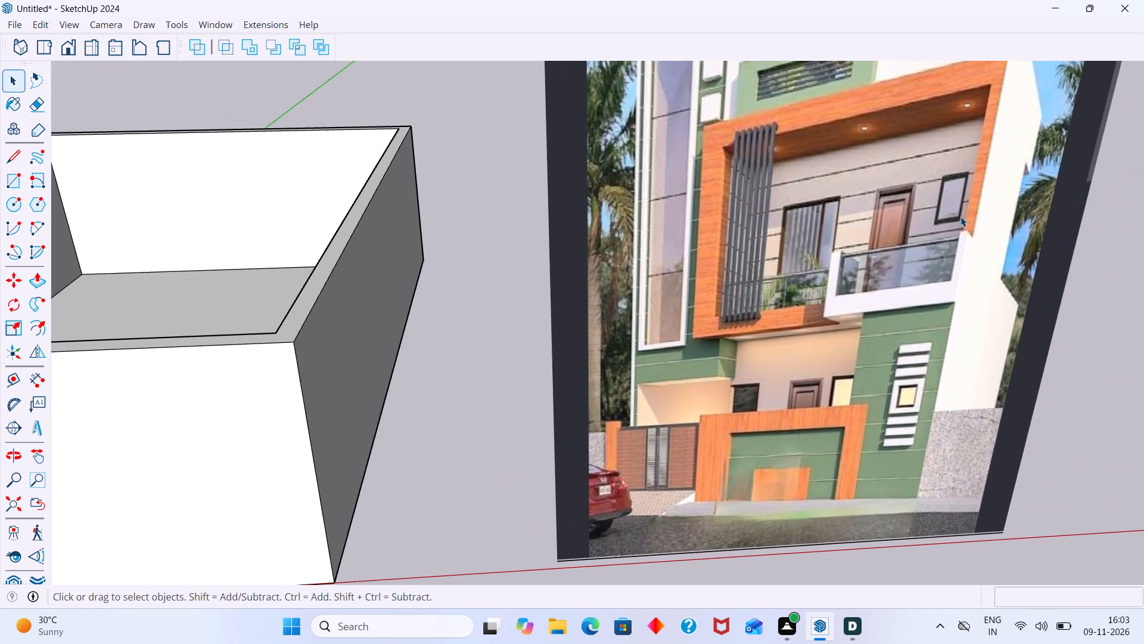
{"action": "middle_click_drag", "start_coordinate": [964, 218], "coordinate": [1019, 231]}
{"action": "scroll", "coordinate": [835, 381], "scroll_direction": "up", "scroll_amount": 2}
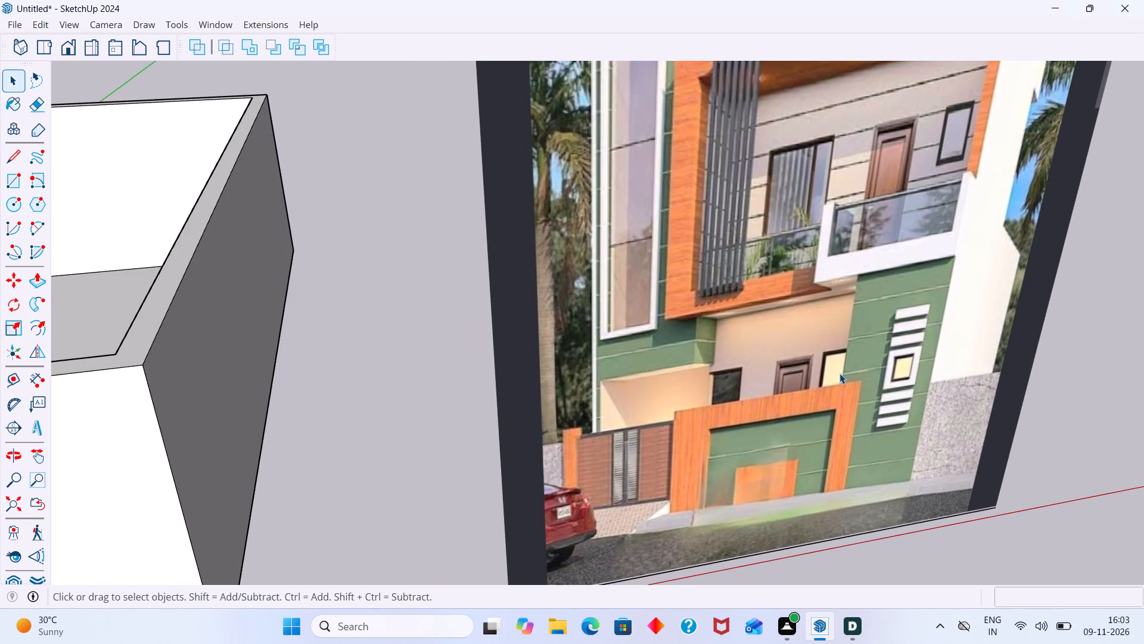
{"action": "scroll", "coordinate": [825, 371], "scroll_direction": "down", "scroll_amount": 2}
{"action": "middle_click_drag", "start_coordinate": [846, 367], "coordinate": [894, 367]}
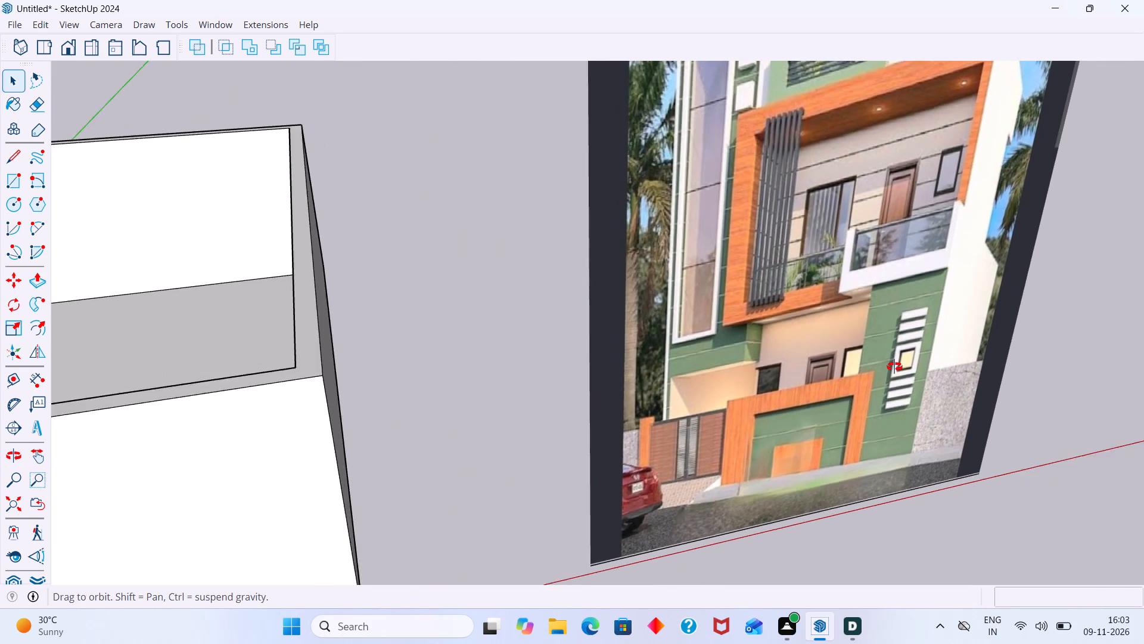
{"action": "middle_click_drag", "start_coordinate": [894, 367], "coordinate": [729, 332]}
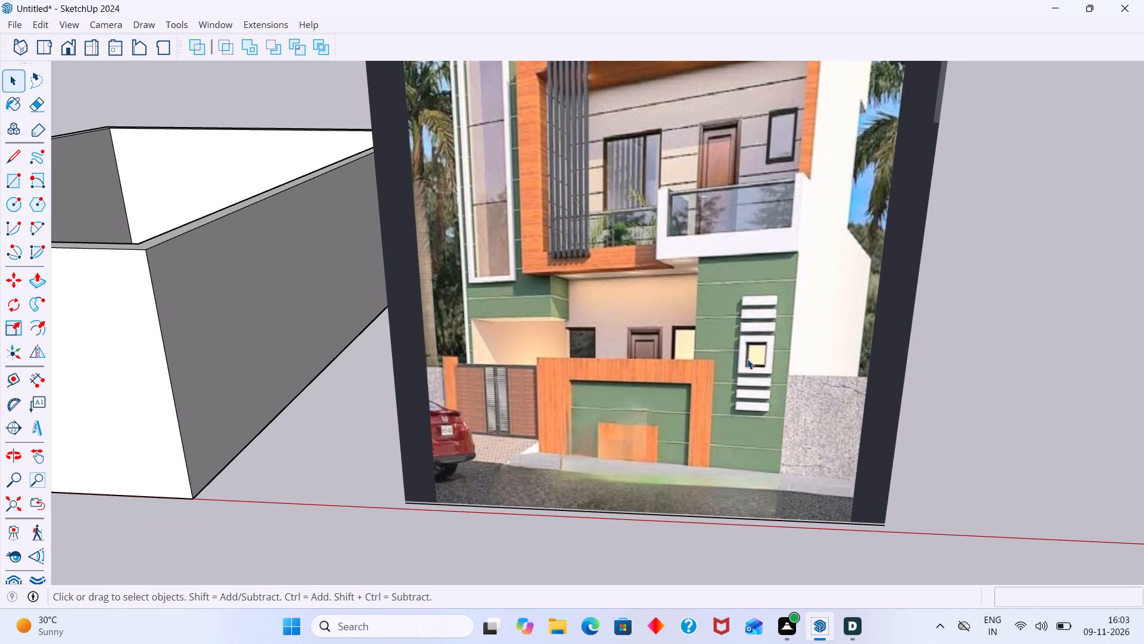
{"action": "scroll", "coordinate": [747, 359], "scroll_direction": "down", "scroll_amount": 1}
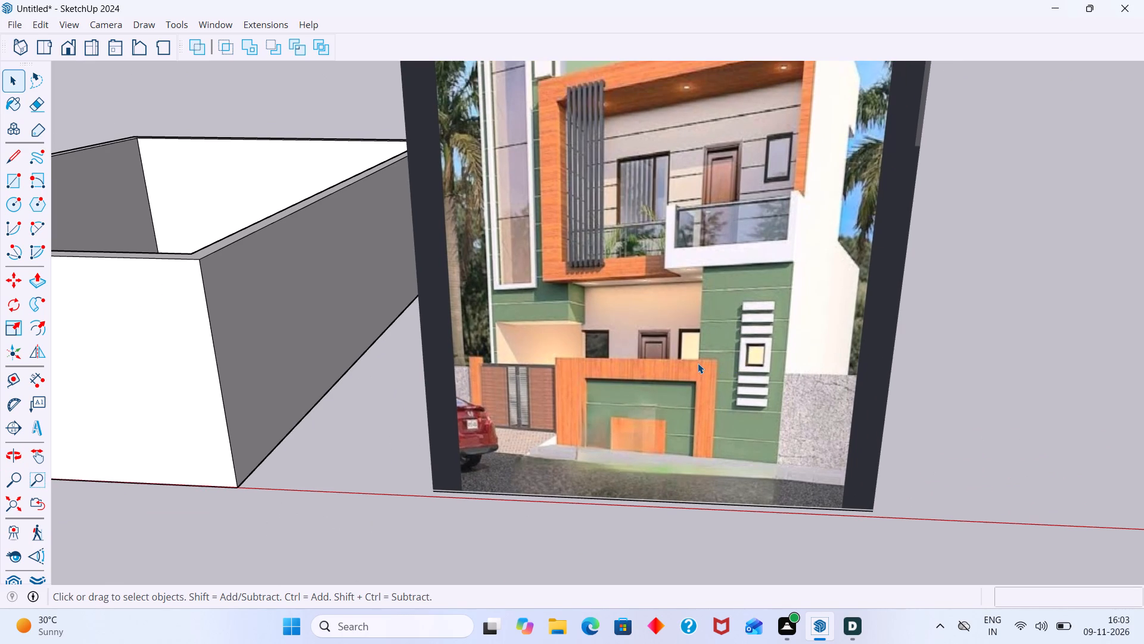
{"action": "scroll", "coordinate": [697, 363], "scroll_direction": "down", "scroll_amount": 2}
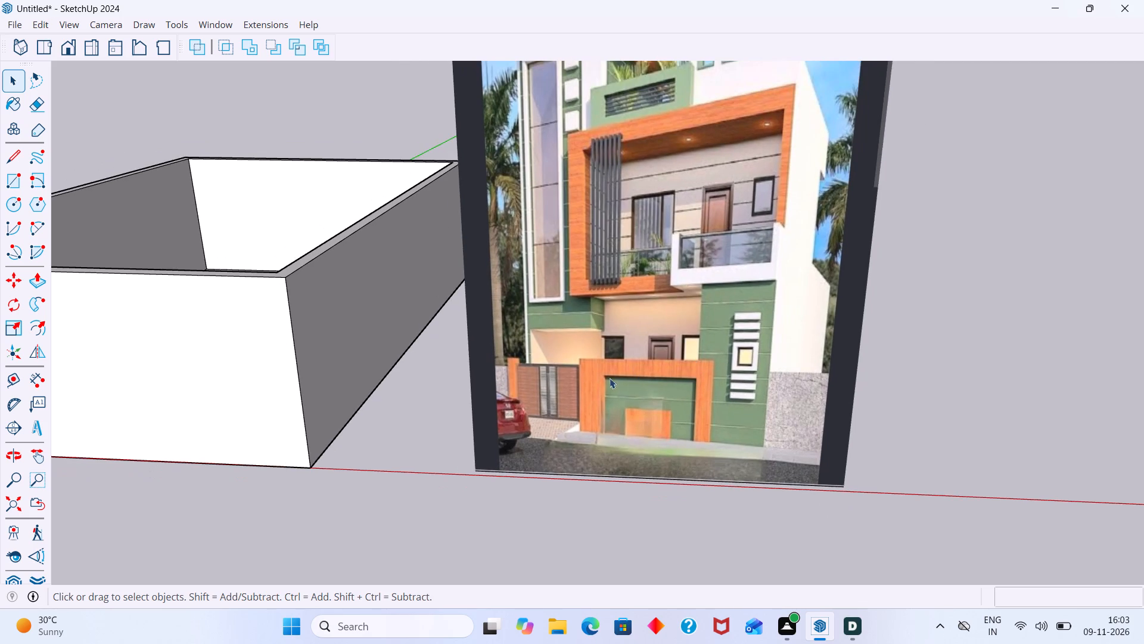
{"action": "middle_click_drag", "start_coordinate": [563, 373], "coordinate": [870, 335]}
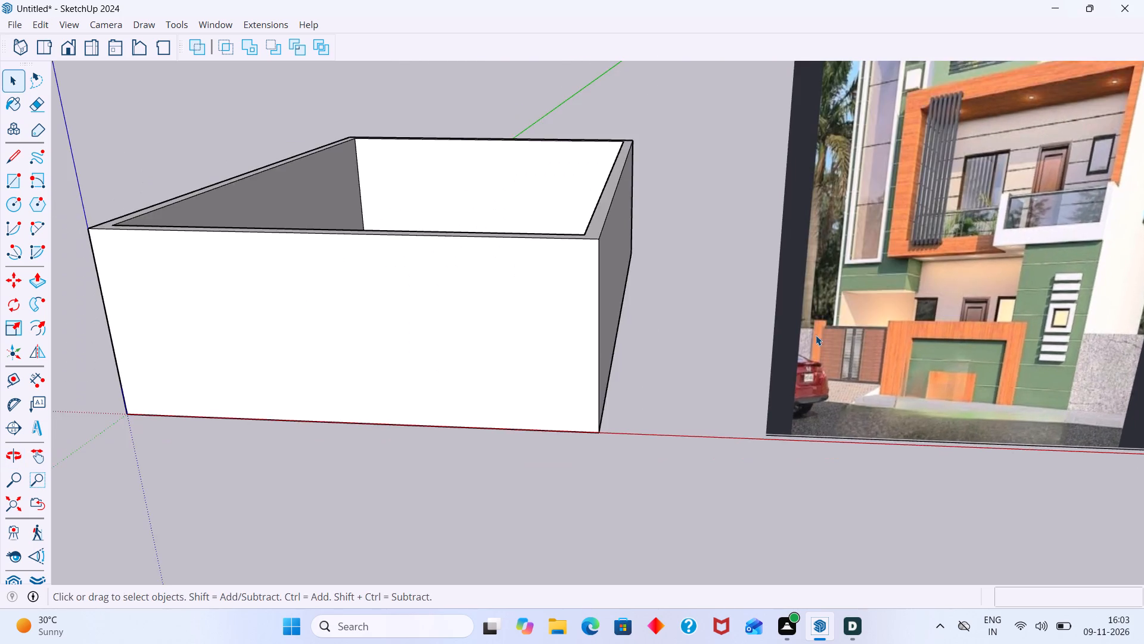
{"action": "scroll", "coordinate": [816, 335], "scroll_direction": "down", "scroll_amount": 5}
{"action": "middle_click_drag", "start_coordinate": [807, 330], "coordinate": [658, 371]}
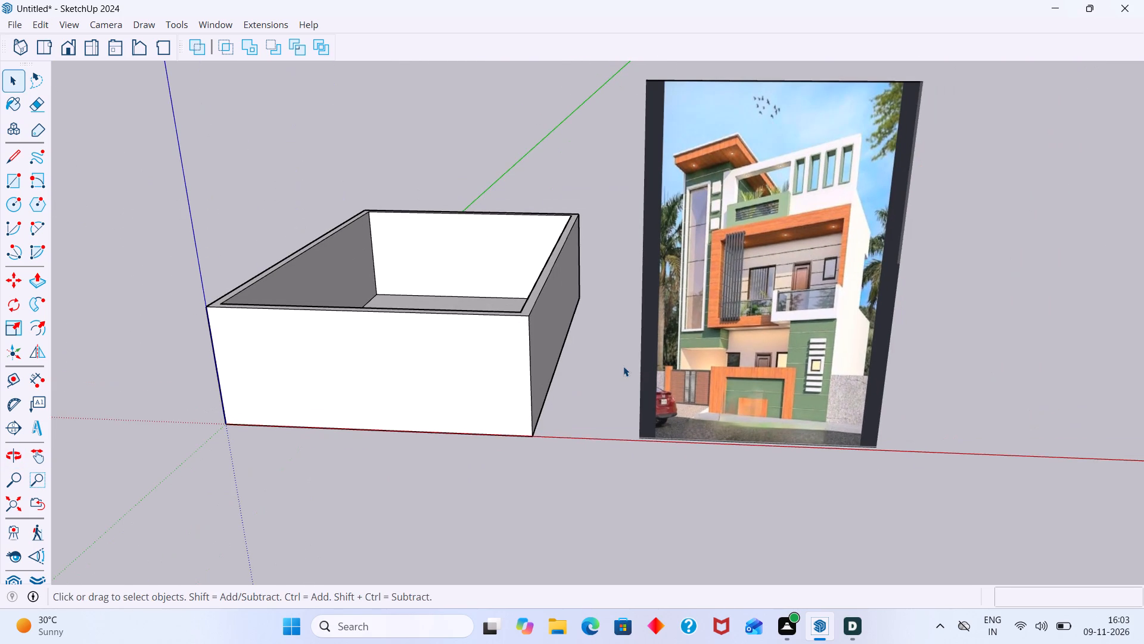
{"action": "scroll", "coordinate": [430, 401], "scroll_direction": "up", "scroll_amount": 3}
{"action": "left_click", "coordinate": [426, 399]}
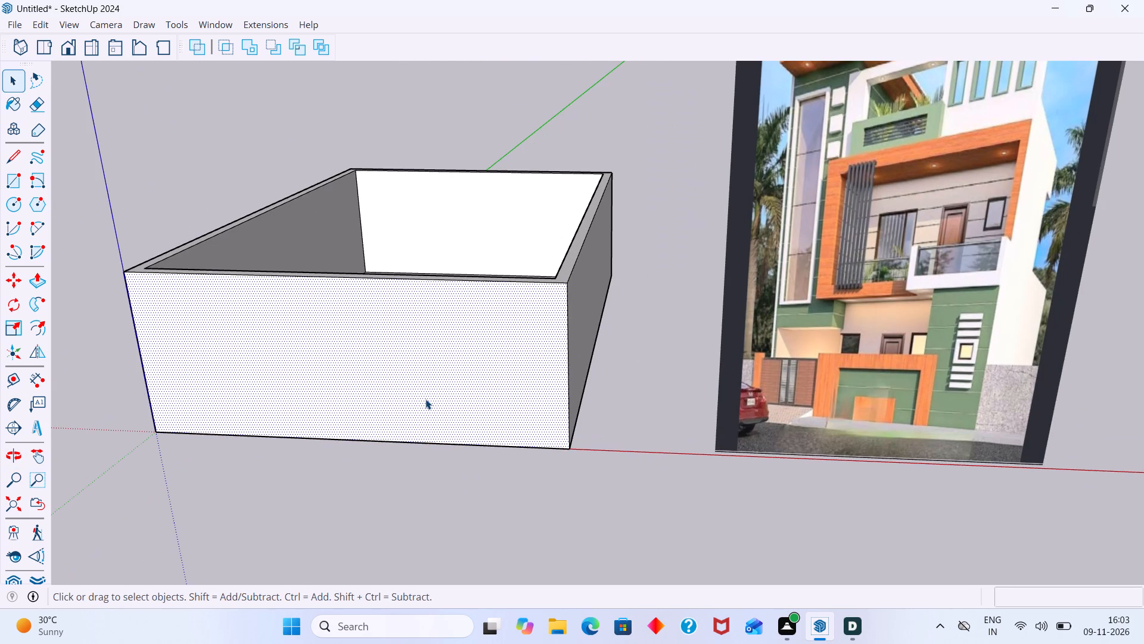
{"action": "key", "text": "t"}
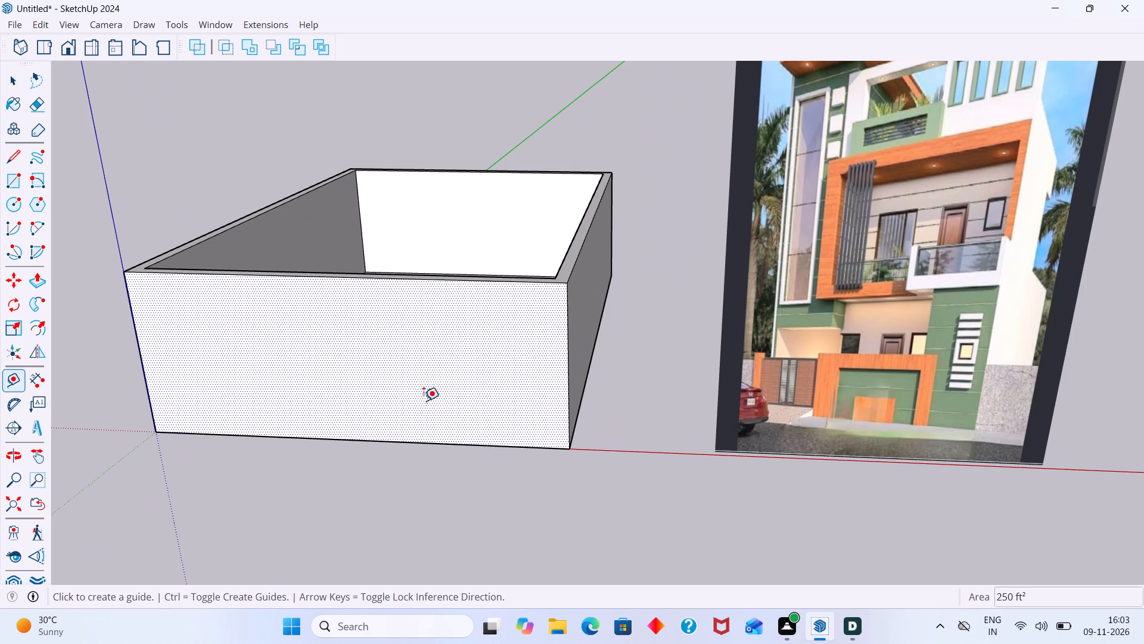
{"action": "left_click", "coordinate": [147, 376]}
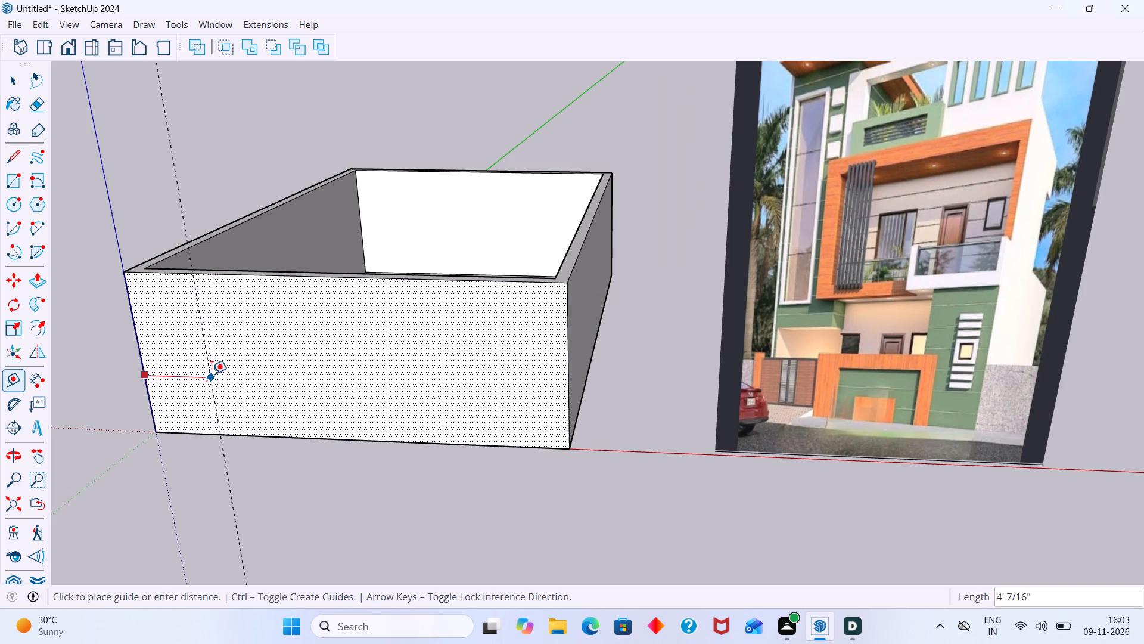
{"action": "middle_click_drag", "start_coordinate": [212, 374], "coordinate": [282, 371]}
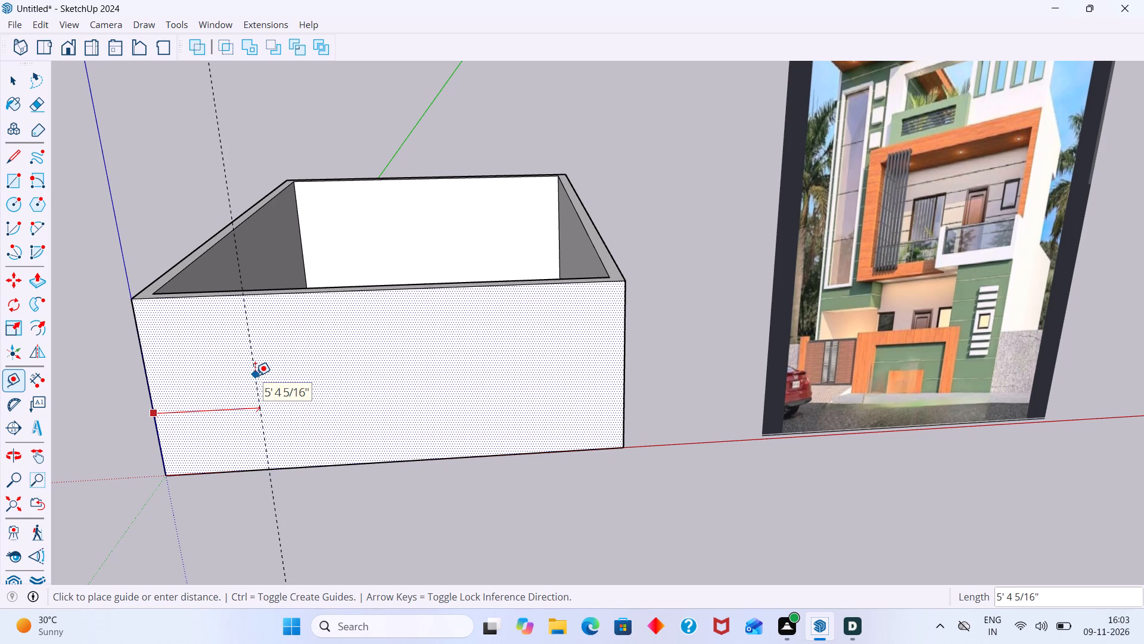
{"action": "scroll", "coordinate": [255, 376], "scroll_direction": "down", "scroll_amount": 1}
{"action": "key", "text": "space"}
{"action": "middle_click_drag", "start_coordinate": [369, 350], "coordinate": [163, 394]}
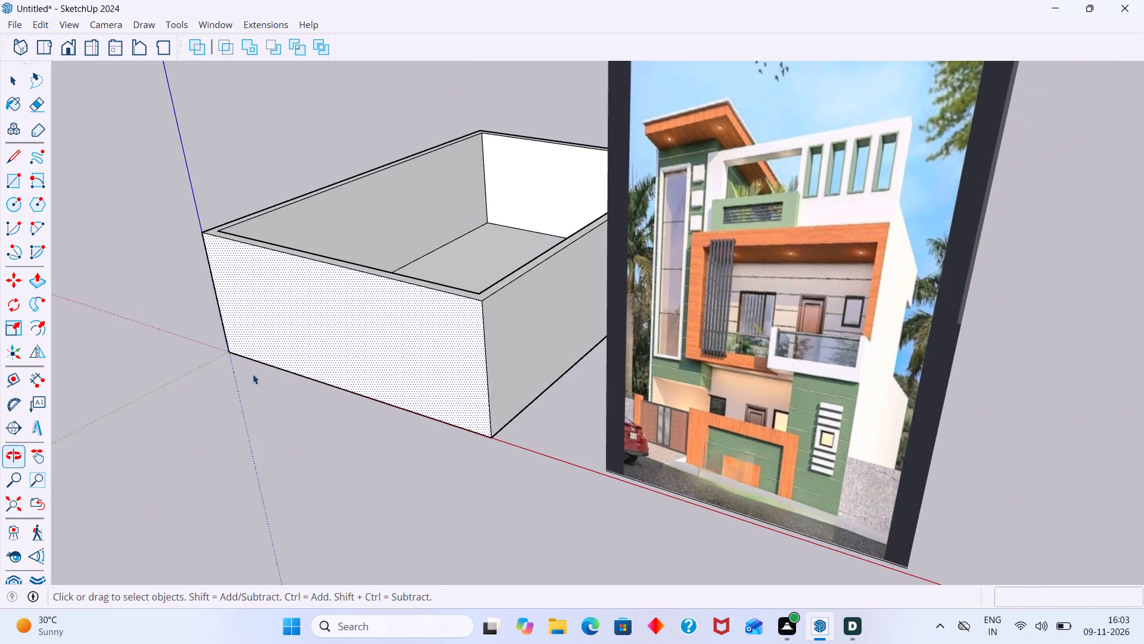
Enable the Fredo6_JointPushPull tool set.
{"action": "scroll", "coordinate": [464, 325], "scroll_direction": "up", "scroll_amount": 8}
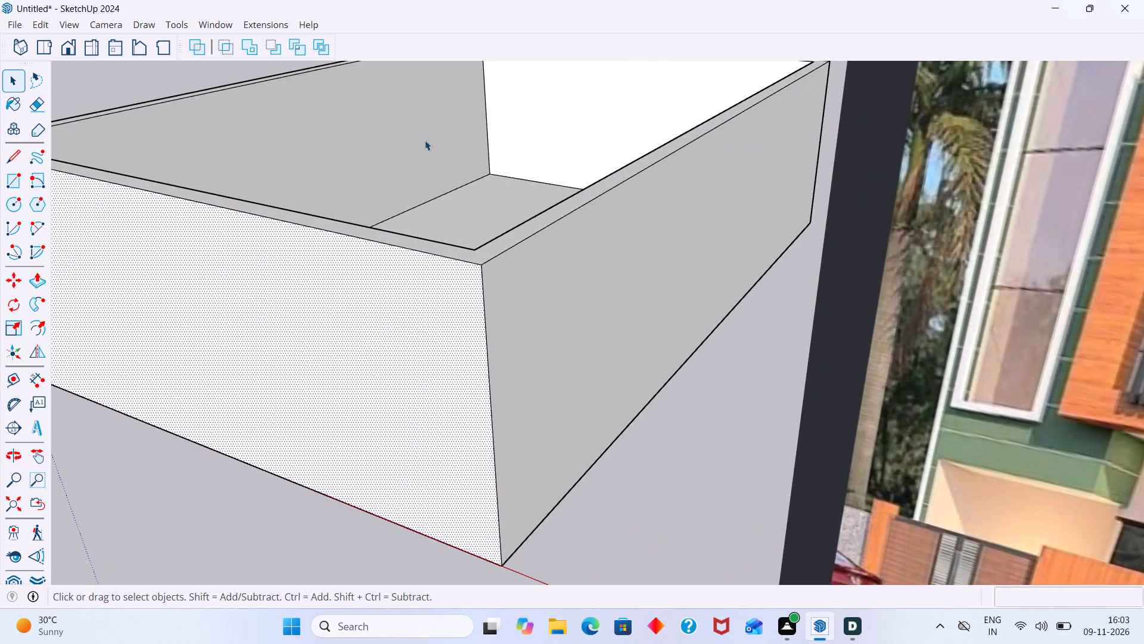
{"action": "scroll", "coordinate": [450, 140], "scroll_direction": "down", "scroll_amount": 3}
{"action": "right_click", "coordinate": [565, 42]}
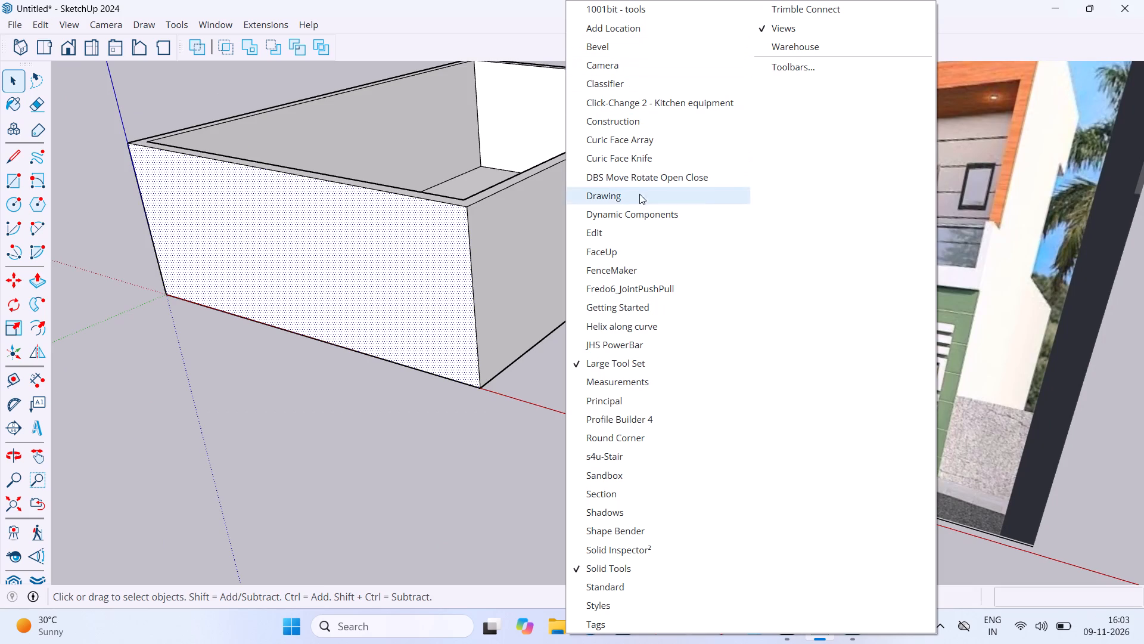
{"action": "left_click", "coordinate": [624, 292]}
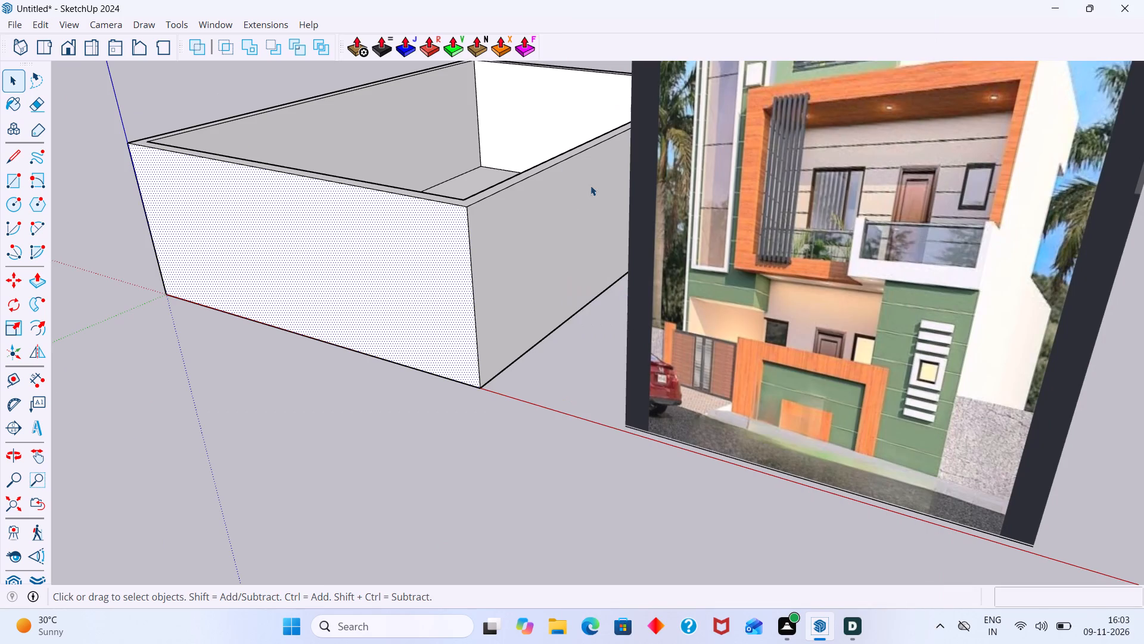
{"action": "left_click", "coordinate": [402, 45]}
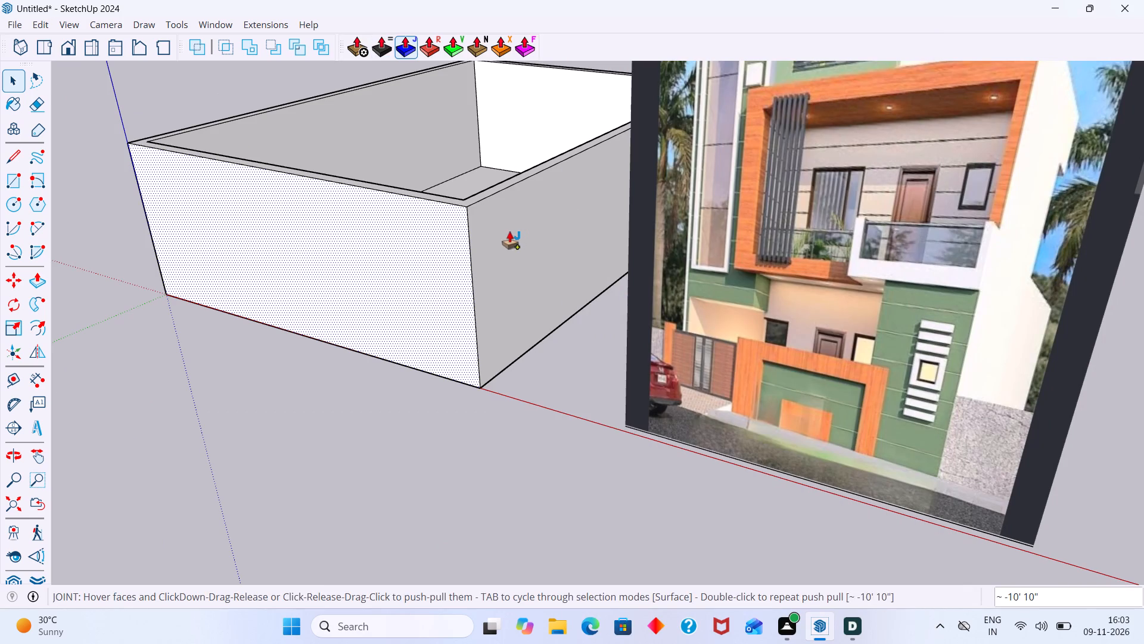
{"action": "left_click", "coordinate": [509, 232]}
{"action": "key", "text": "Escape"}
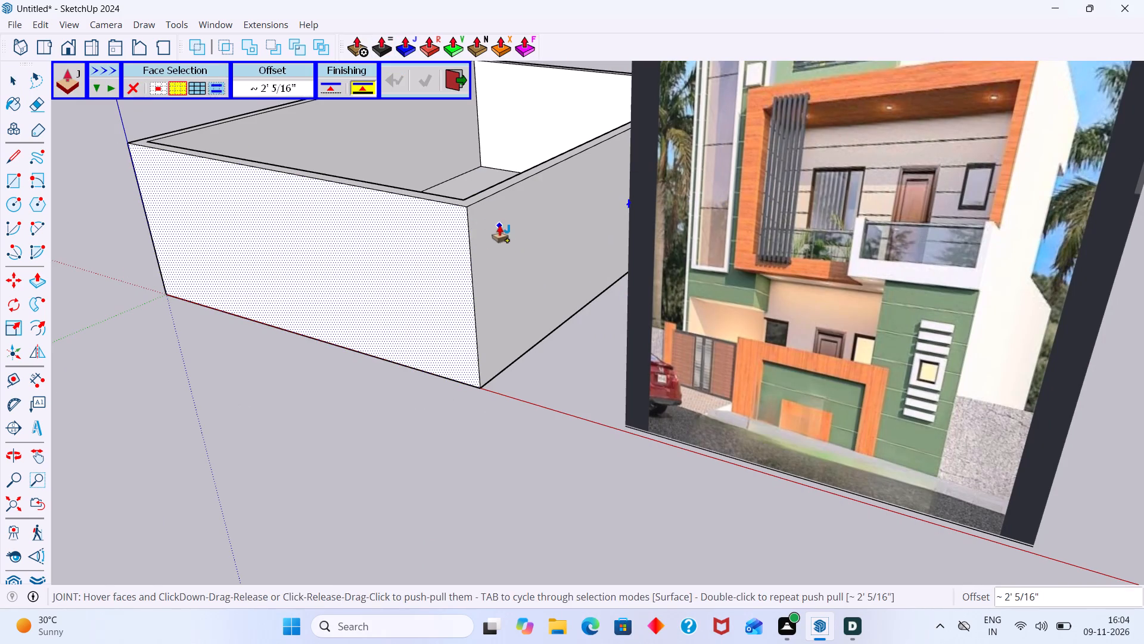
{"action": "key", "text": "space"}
Use Joint Push Pull to offset the outer face of the side wall nearest the reference image inward, past the wall's thickness.
{"action": "left_click", "coordinate": [509, 228]}
{"action": "left_click", "coordinate": [414, 48]}
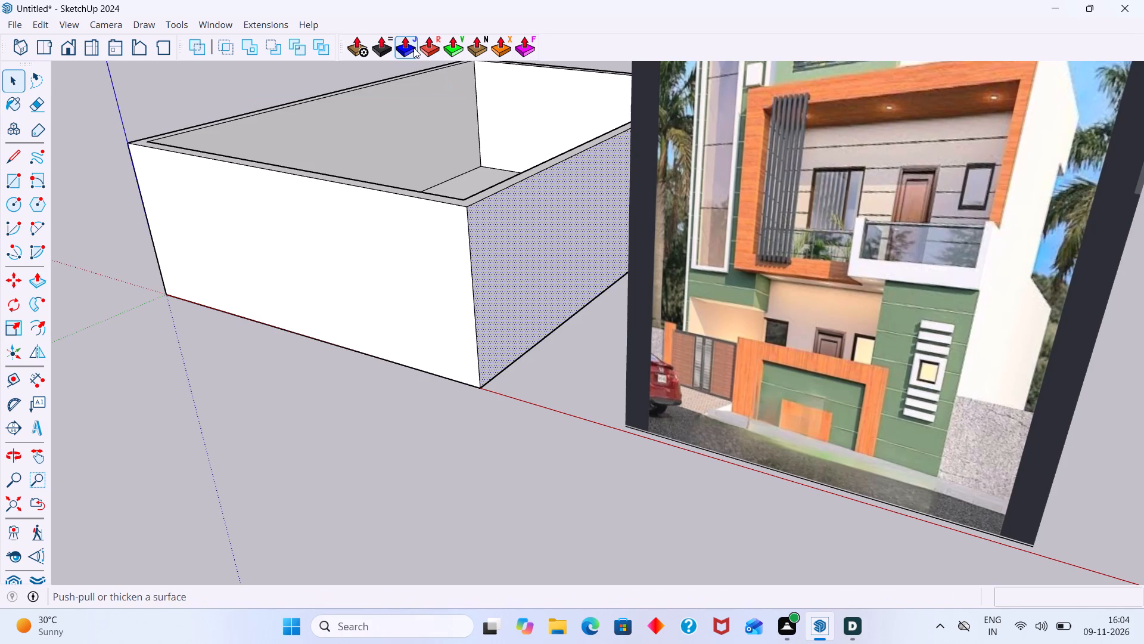
{"action": "left_click", "coordinate": [526, 237]}
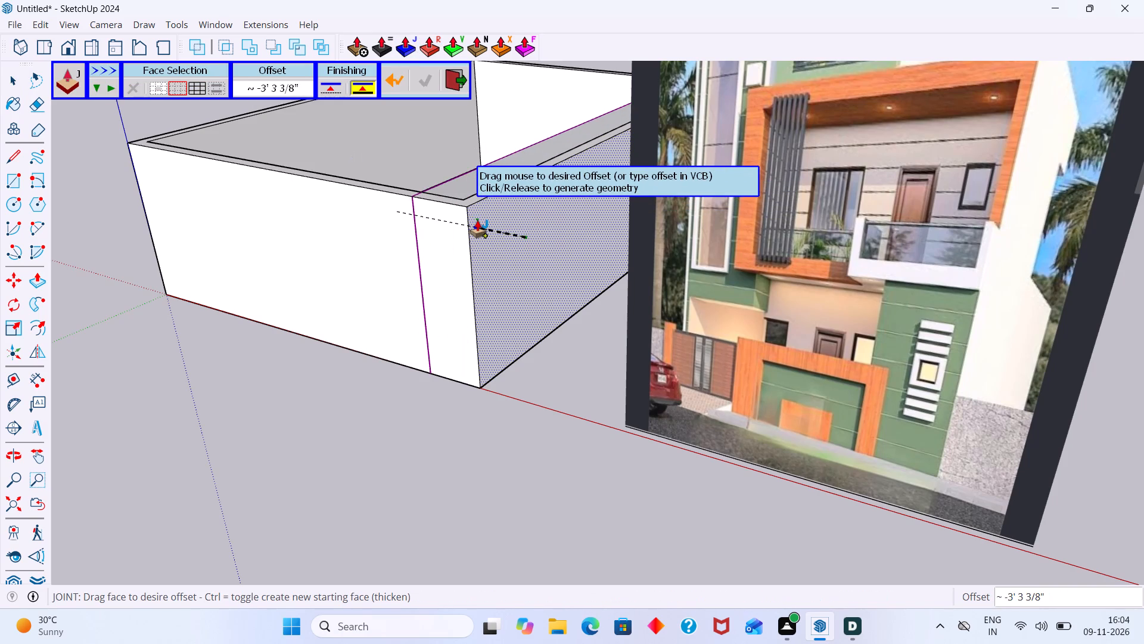
{"action": "left_click", "coordinate": [462, 218]}
{"action": "key", "text": "space"}
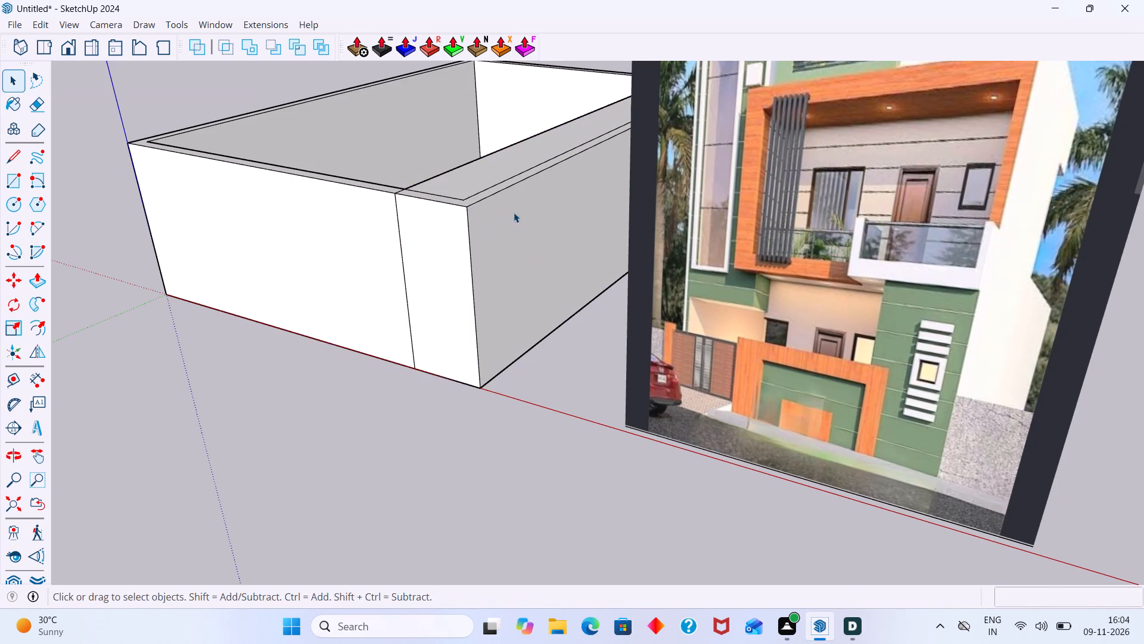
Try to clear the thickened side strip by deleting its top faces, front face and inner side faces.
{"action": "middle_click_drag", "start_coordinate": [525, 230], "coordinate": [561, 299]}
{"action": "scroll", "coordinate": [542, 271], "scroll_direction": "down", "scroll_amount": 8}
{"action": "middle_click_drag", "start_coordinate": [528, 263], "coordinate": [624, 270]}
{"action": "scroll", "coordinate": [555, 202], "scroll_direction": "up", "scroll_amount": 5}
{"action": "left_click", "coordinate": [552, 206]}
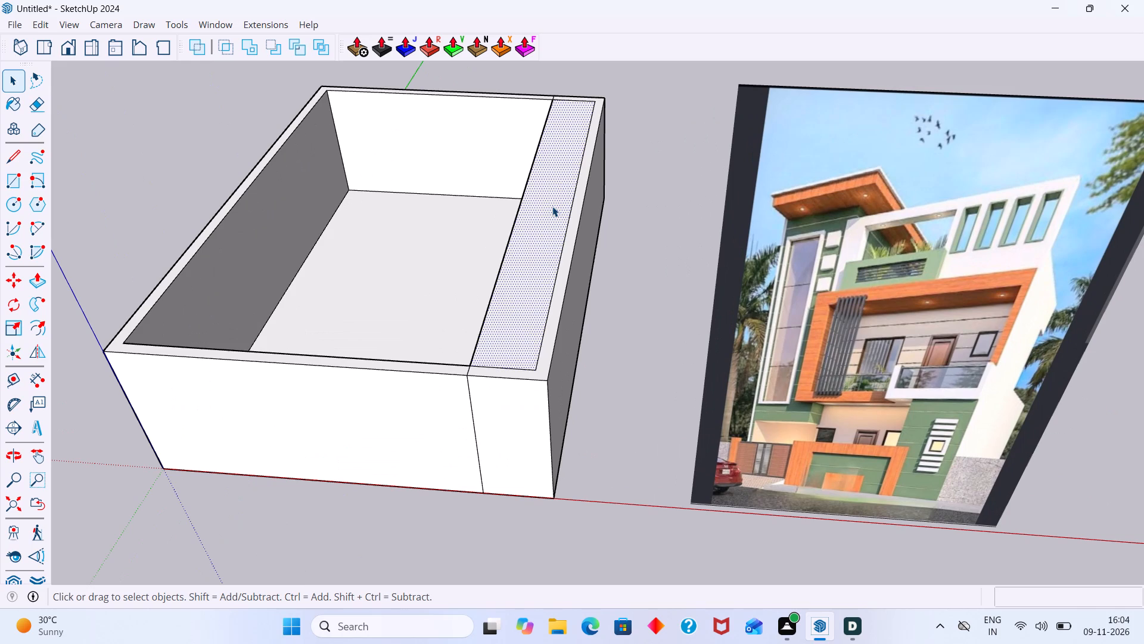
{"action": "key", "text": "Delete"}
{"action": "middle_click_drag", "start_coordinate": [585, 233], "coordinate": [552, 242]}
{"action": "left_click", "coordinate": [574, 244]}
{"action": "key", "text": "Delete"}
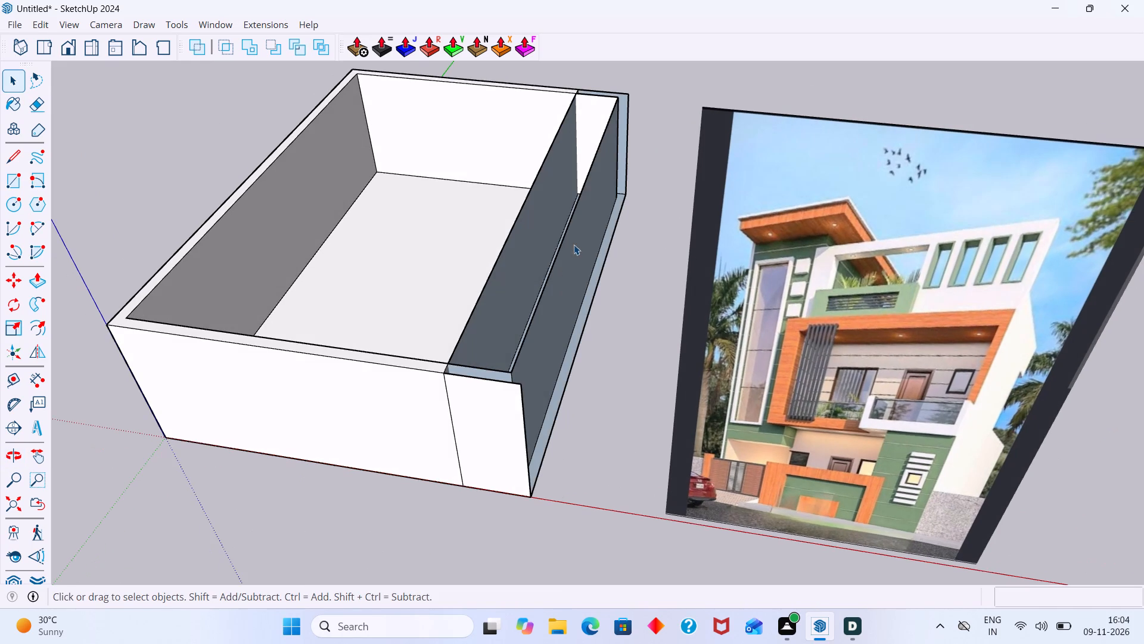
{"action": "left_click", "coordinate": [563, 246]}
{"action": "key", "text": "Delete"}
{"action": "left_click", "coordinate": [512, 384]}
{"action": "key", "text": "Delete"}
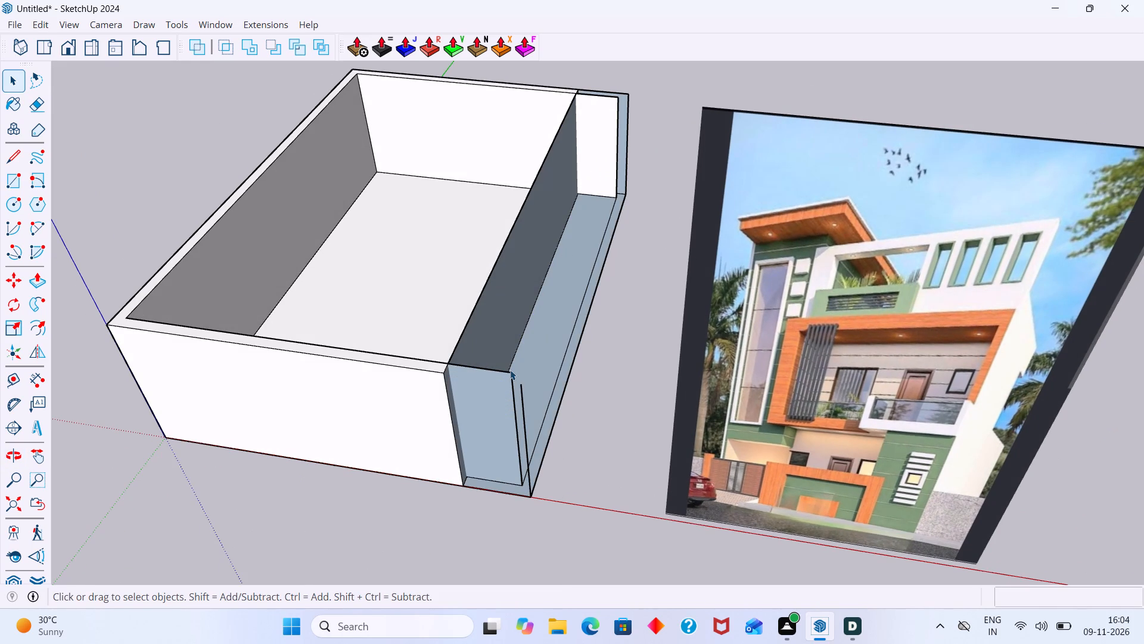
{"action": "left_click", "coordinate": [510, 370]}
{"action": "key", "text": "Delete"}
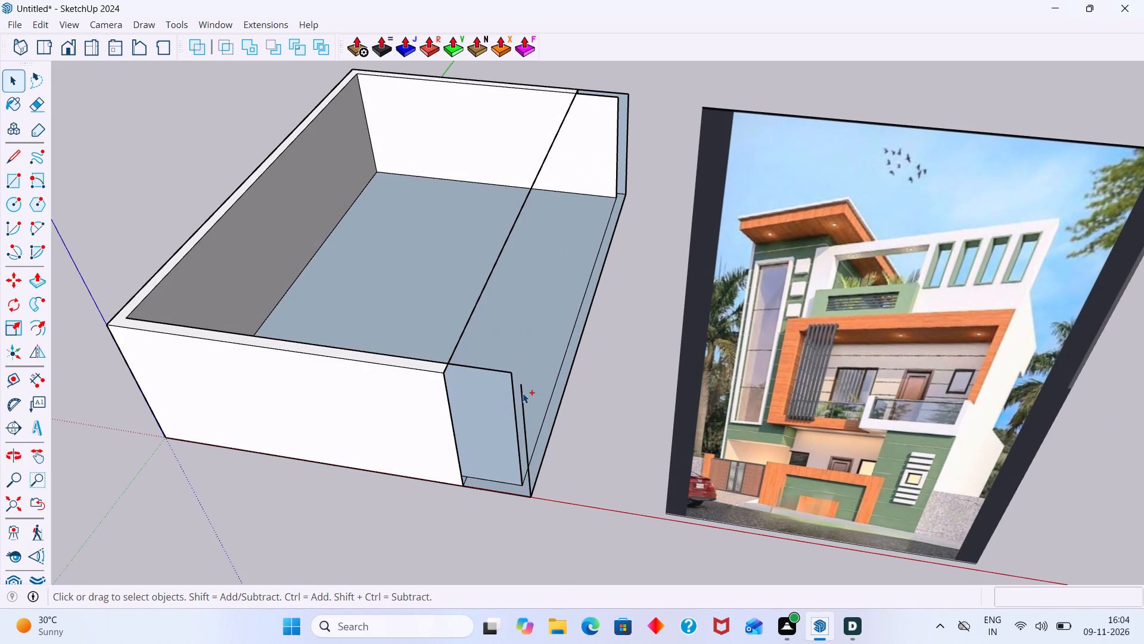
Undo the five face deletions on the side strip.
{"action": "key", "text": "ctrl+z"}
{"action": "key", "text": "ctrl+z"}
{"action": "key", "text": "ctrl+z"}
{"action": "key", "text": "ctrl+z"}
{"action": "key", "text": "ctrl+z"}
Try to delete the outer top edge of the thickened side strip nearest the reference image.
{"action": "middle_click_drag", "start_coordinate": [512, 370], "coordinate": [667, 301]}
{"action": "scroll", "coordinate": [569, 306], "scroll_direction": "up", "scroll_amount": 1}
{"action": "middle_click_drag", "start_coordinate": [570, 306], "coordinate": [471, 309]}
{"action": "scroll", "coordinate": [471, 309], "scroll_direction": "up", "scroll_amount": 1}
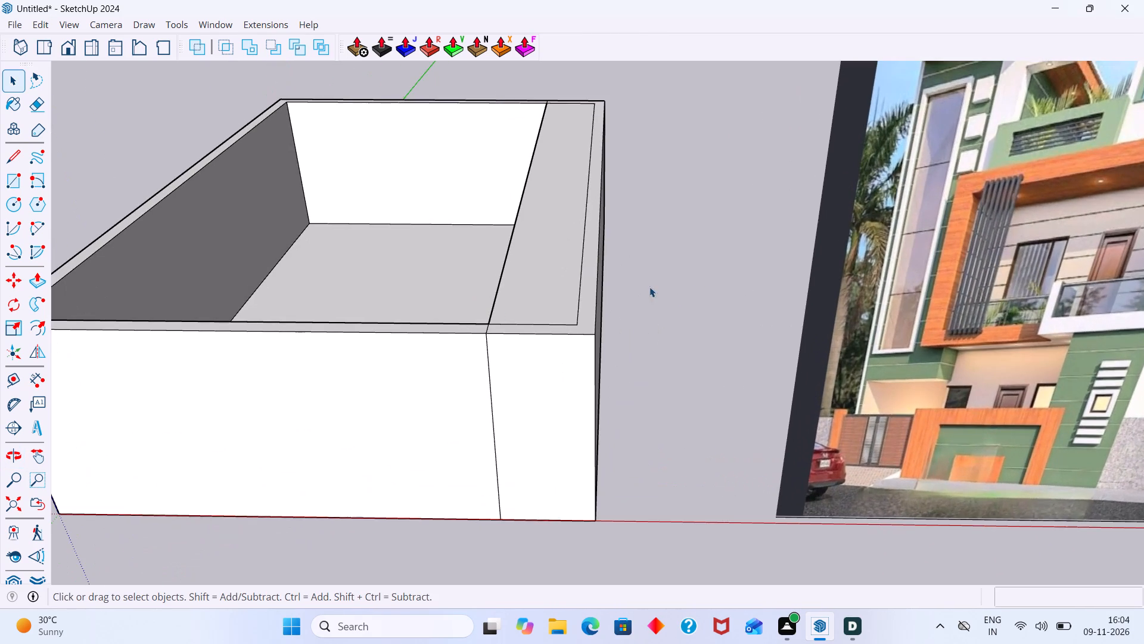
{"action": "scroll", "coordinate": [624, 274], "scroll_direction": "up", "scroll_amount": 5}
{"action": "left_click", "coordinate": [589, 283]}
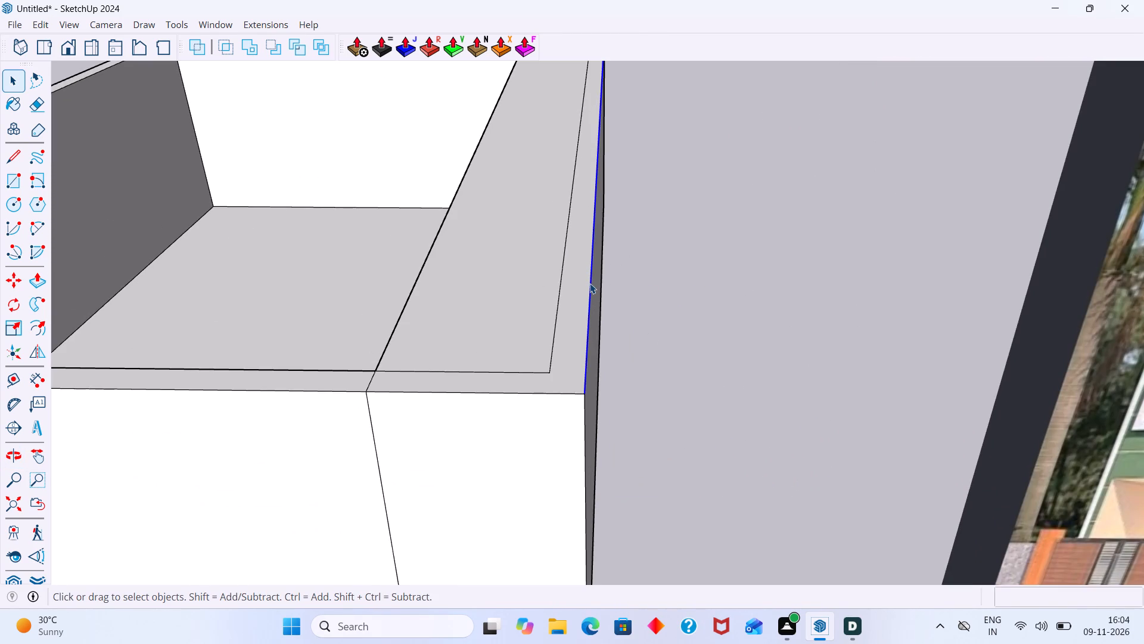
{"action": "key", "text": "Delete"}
Undo the edge deletion and the Joint Push Pull offset of the side wall.
{"action": "middle_click_drag", "start_coordinate": [590, 284], "coordinate": [499, 282]}
{"action": "middle_click_drag", "start_coordinate": [327, 371], "coordinate": [333, 397]}
{"action": "scroll", "coordinate": [314, 379], "scroll_direction": "up", "scroll_amount": 2}
{"action": "key", "text": "ctrl+z"}
{"action": "key", "text": "ctrl+z"}
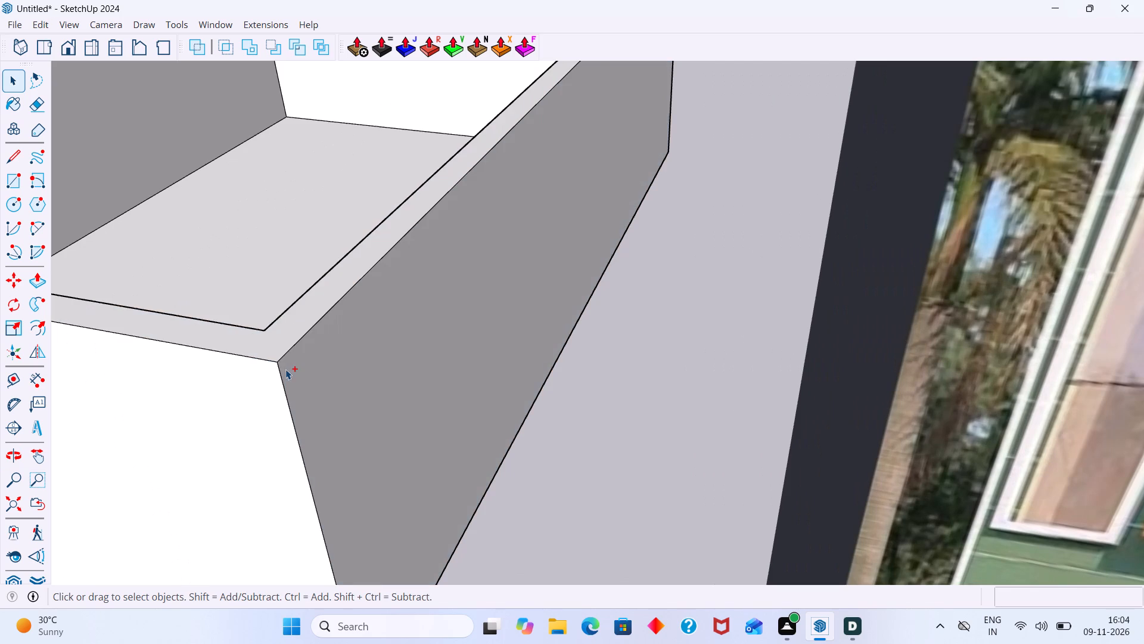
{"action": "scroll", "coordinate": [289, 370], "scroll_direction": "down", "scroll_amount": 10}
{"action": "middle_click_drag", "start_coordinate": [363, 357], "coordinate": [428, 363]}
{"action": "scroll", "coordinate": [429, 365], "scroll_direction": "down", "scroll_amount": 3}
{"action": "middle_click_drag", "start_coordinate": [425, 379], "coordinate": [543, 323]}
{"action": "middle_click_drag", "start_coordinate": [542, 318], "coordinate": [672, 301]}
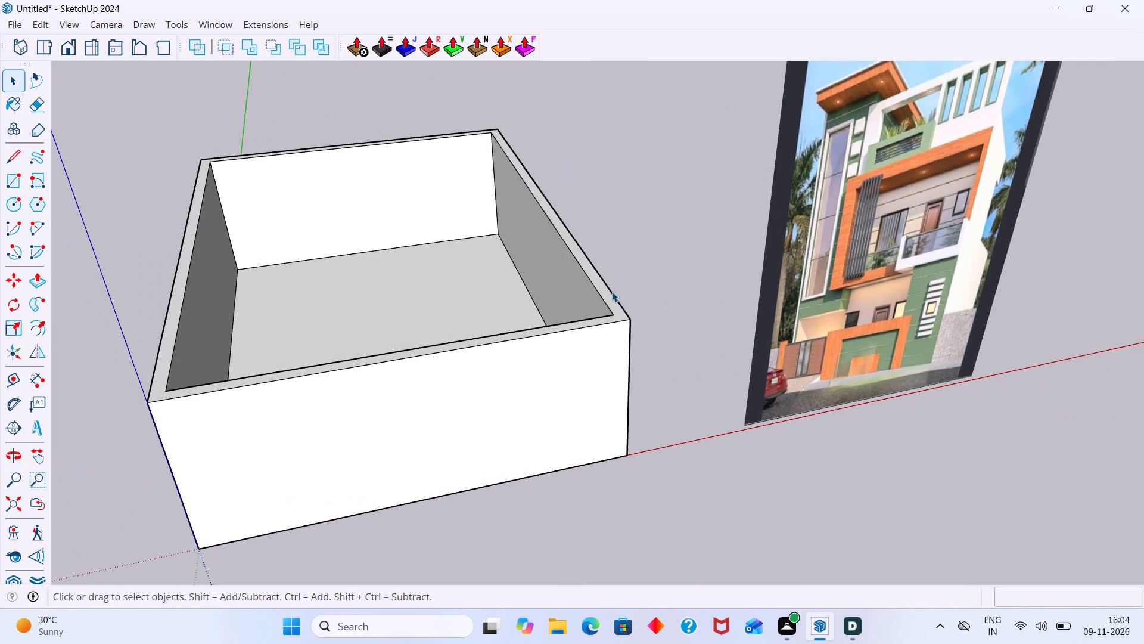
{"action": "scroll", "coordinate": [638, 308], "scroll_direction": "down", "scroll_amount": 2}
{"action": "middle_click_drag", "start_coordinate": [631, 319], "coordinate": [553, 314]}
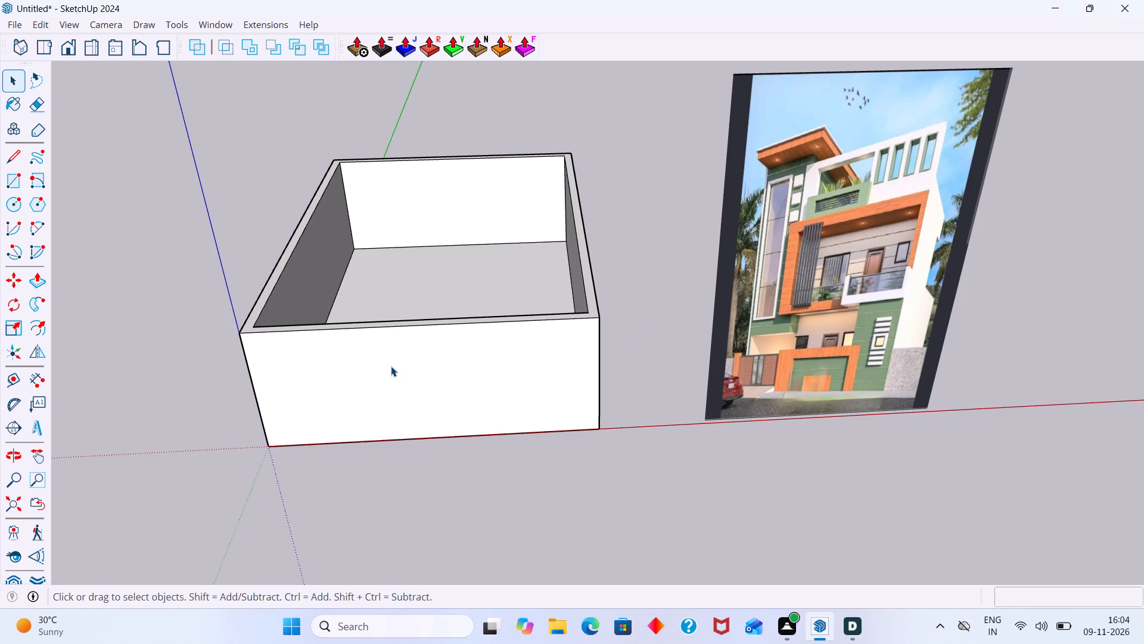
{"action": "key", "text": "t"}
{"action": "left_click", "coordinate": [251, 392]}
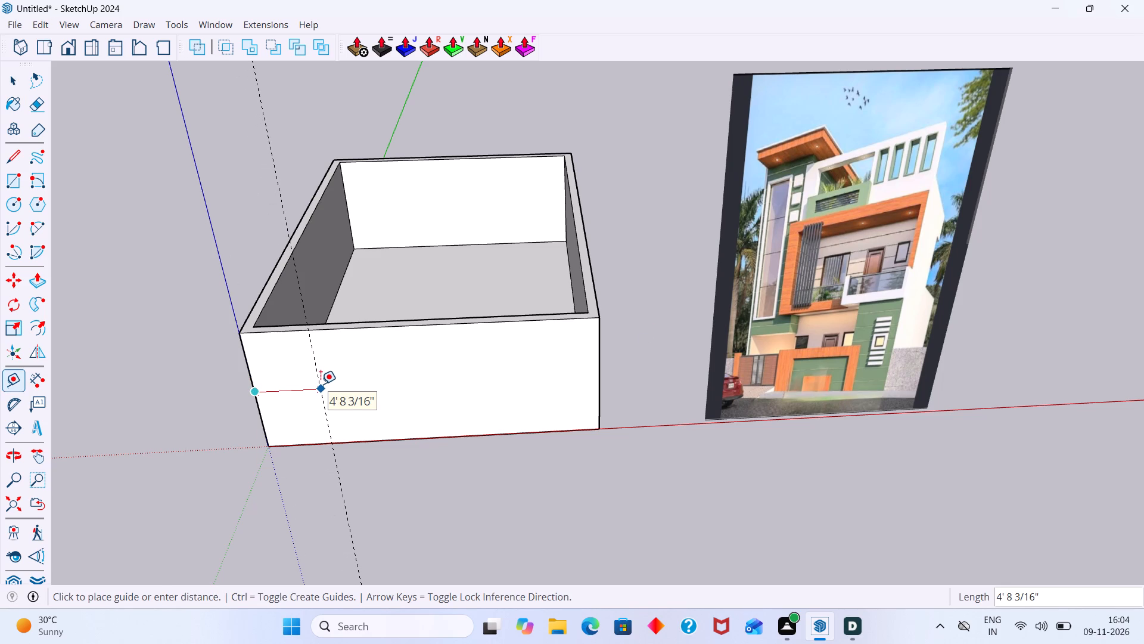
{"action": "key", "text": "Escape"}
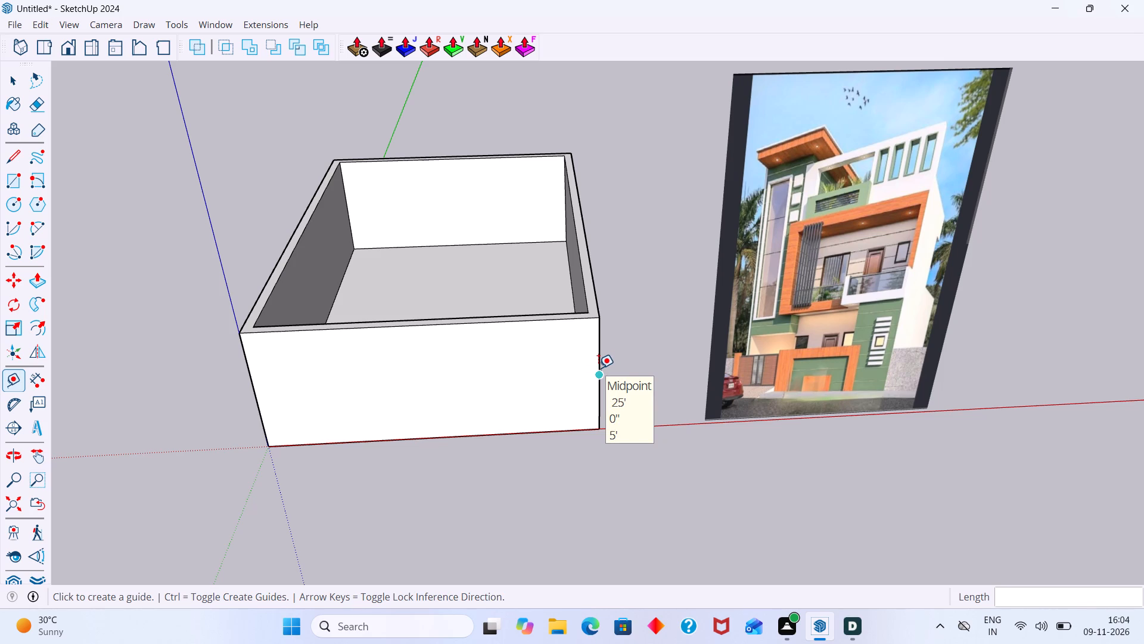
Place a vertical guide on the front wall about 6' 4" in from the edge nearest the reference image.
{"action": "left_click", "coordinate": [598, 368]}
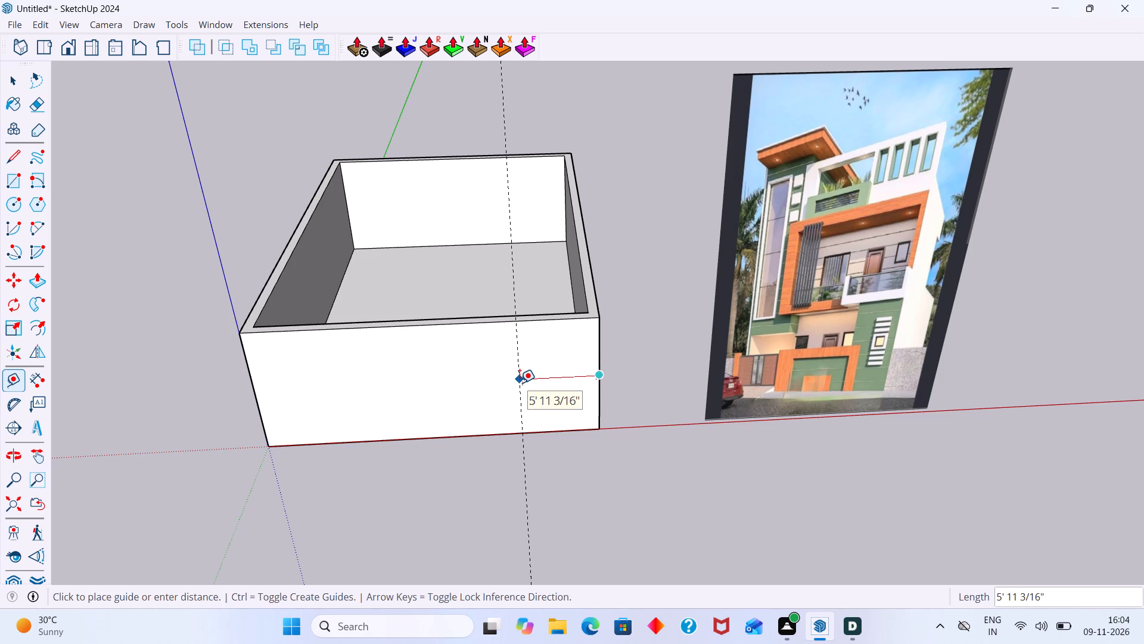
{"action": "scroll", "coordinate": [518, 384], "scroll_direction": "up", "scroll_amount": 1}
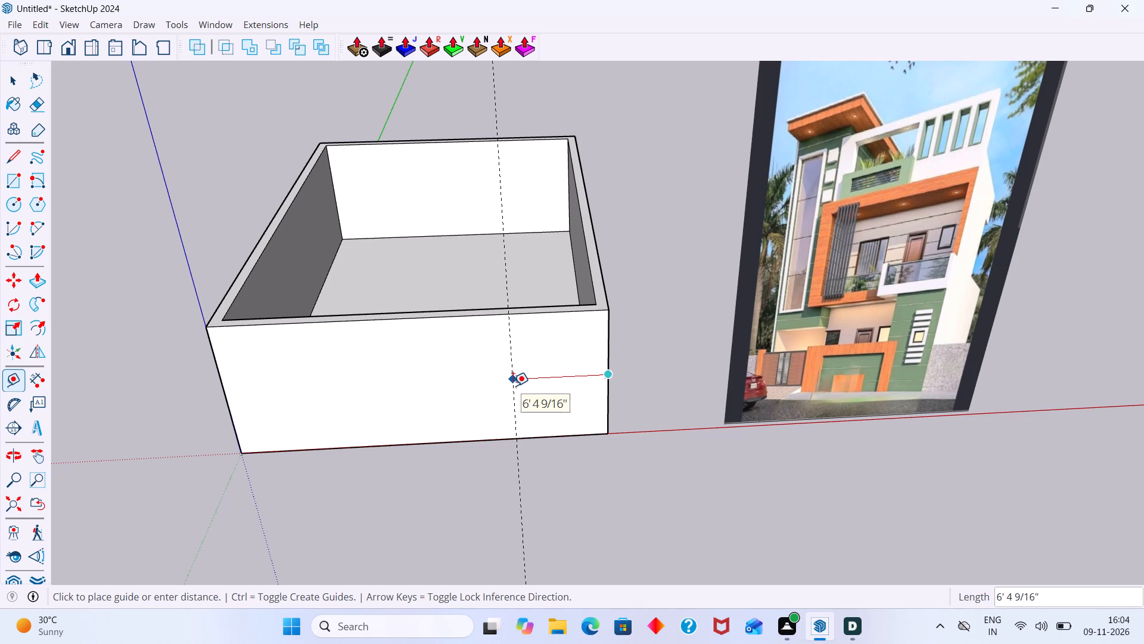
{"action": "left_click", "coordinate": [514, 386]}
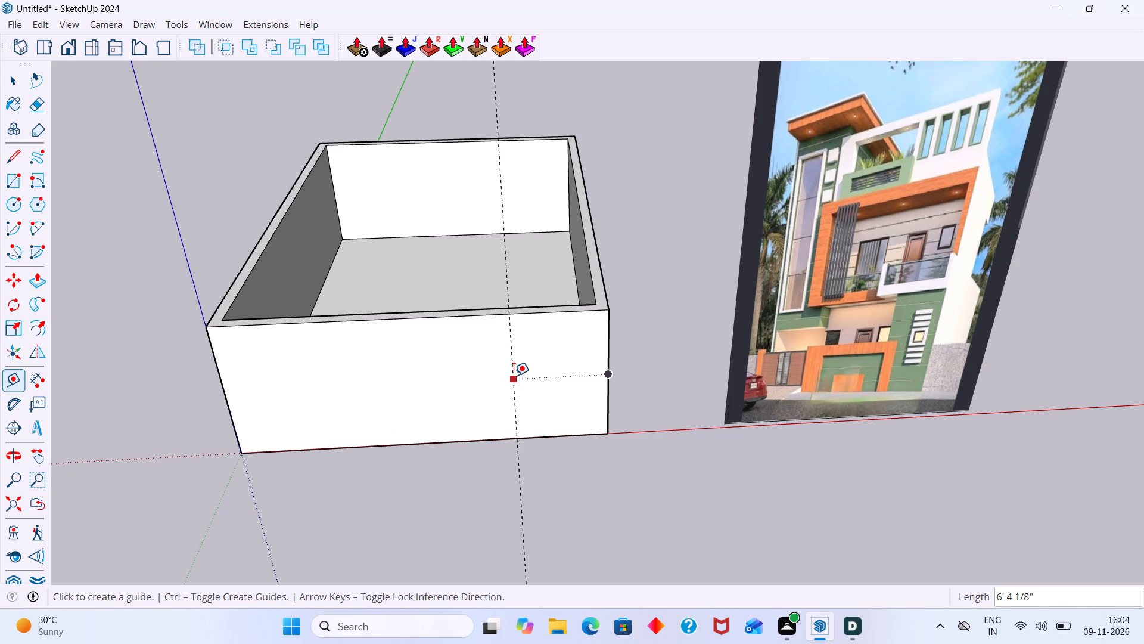
{"action": "left_click", "coordinate": [514, 376]}
{"action": "key", "text": "Escape"}
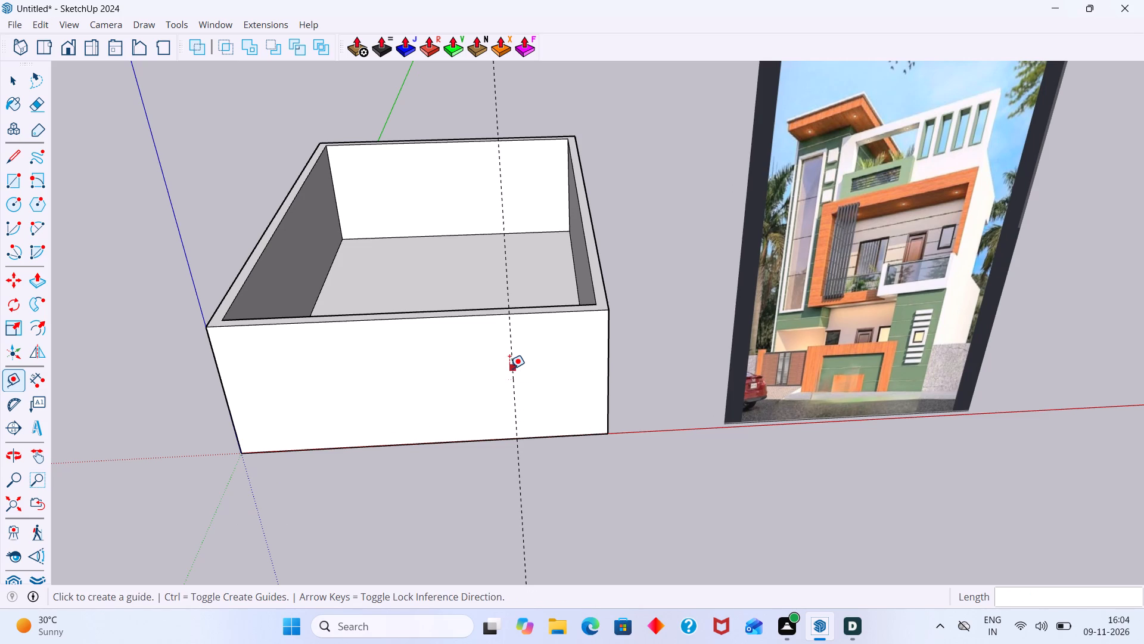
Add a vertical guide just beside the first one on the front wall, and another 2' farther toward the origin.
{"action": "left_click", "coordinate": [509, 367]}
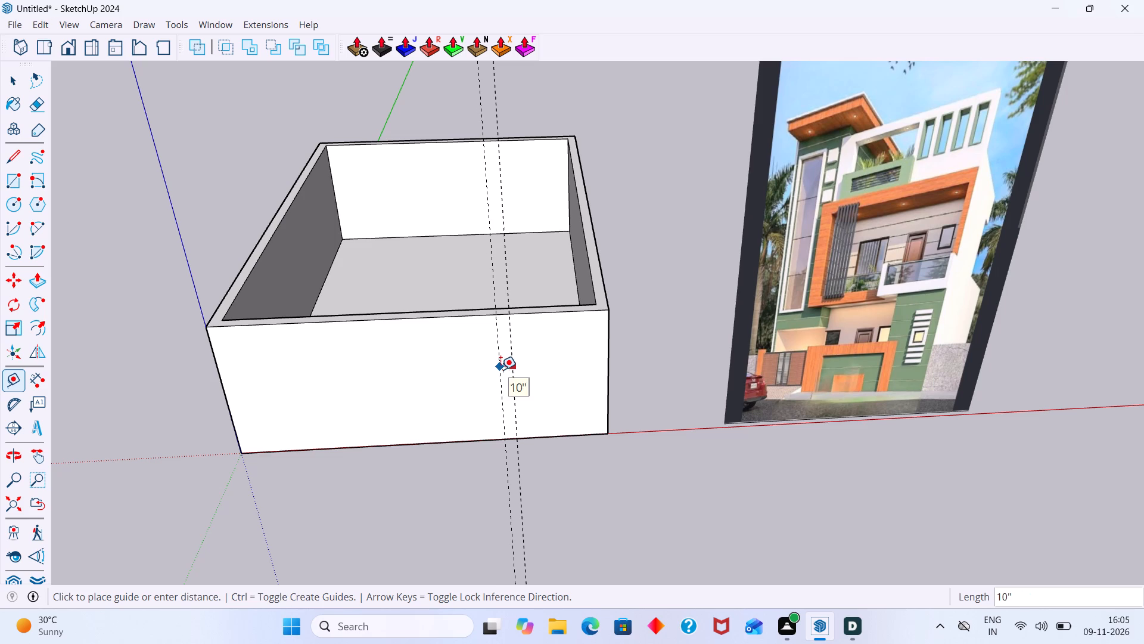
{"action": "left_click", "coordinate": [502, 371]}
{"action": "left_click", "coordinate": [500, 374]}
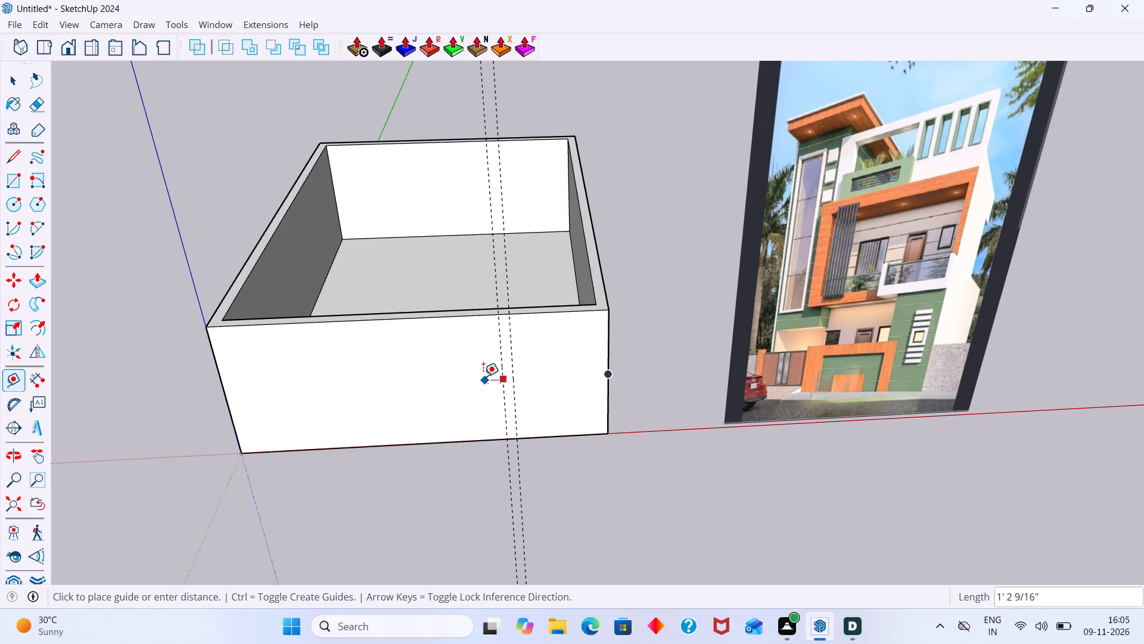
{"action": "key", "text": "Escape"}
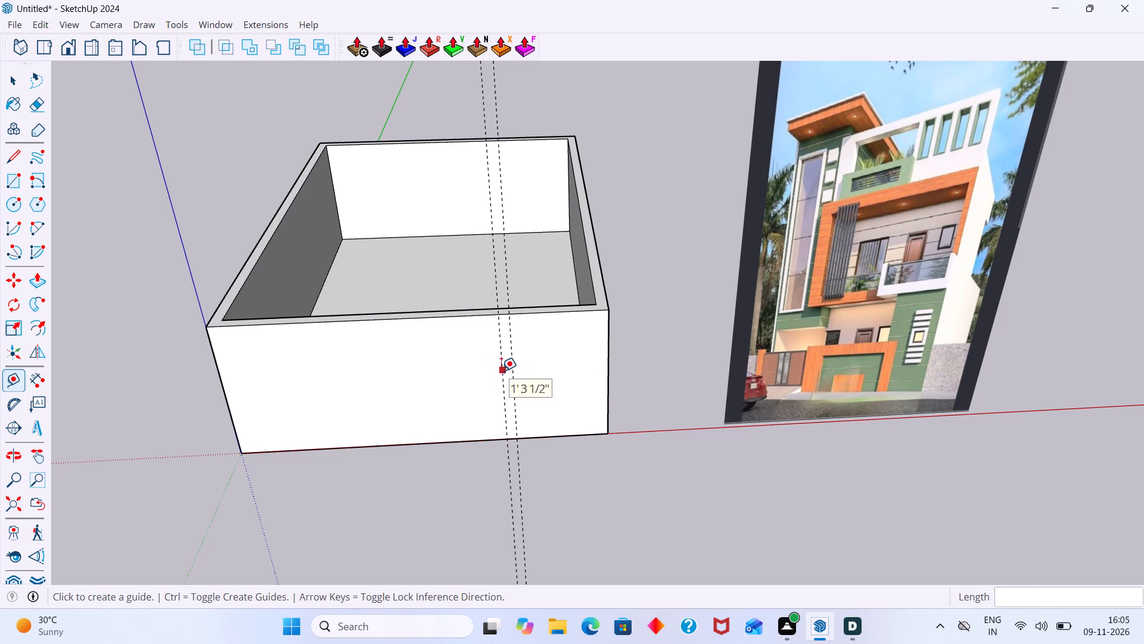
{"action": "left_click", "coordinate": [501, 371]}
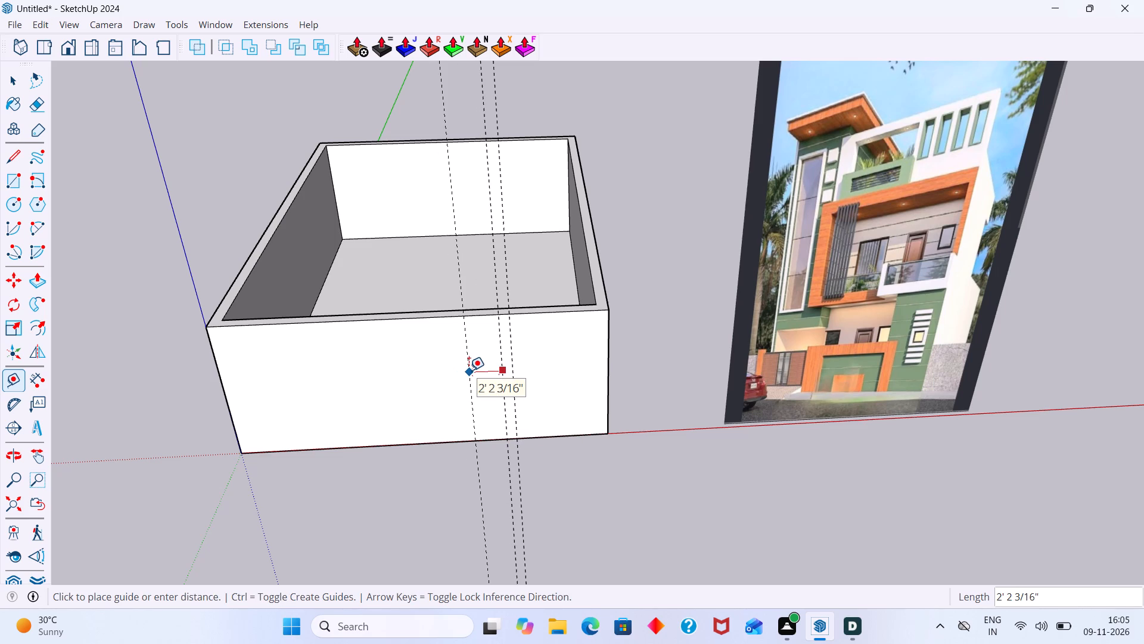
{"action": "type", "text": "2'"}
{"action": "key", "text": "Return"}
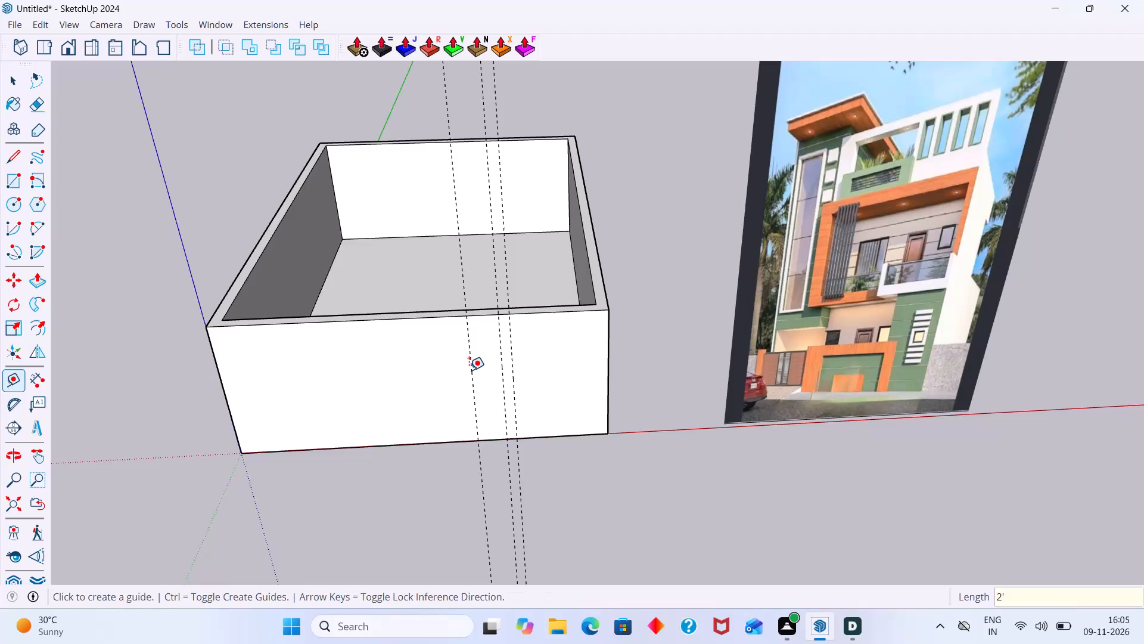
Place horizontal guides on the front wall 3' below its top edge and 3' above its bottom edge.
{"action": "left_click", "coordinate": [475, 316]}
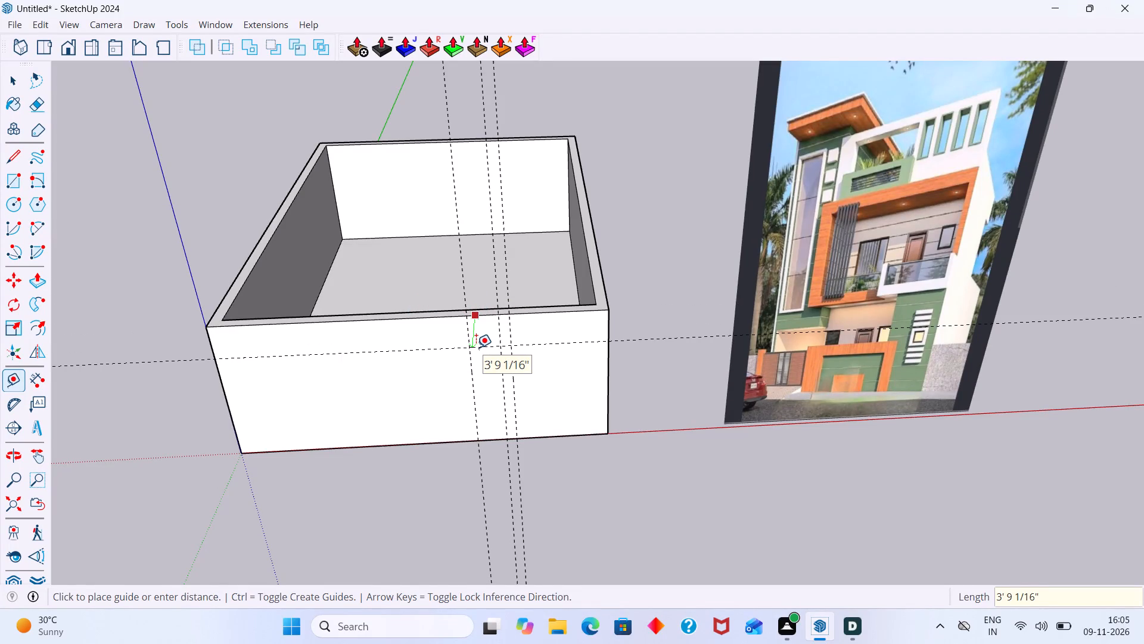
{"action": "key", "text": "Up"}
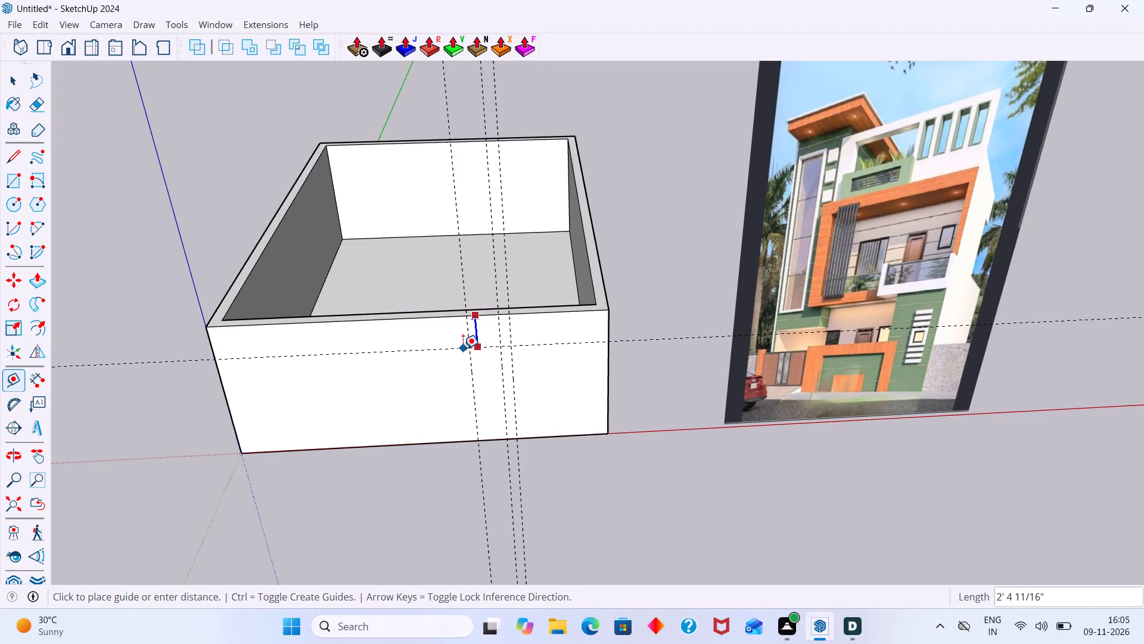
{"action": "type", "text": "3'"}
{"action": "key", "text": "Return"}
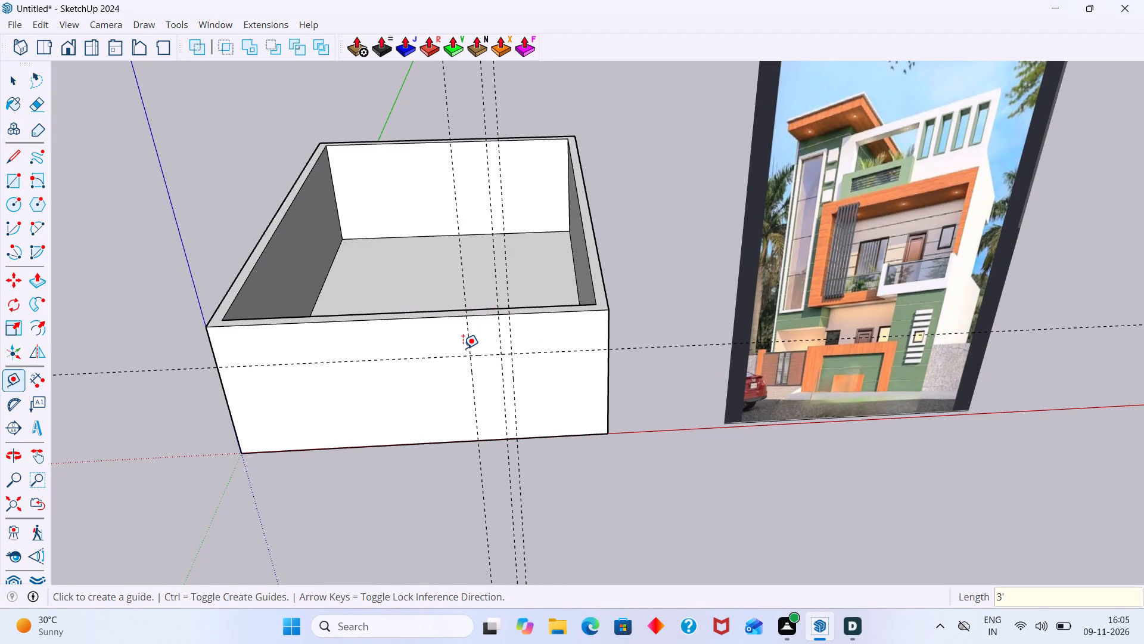
{"action": "left_click", "coordinate": [493, 438]}
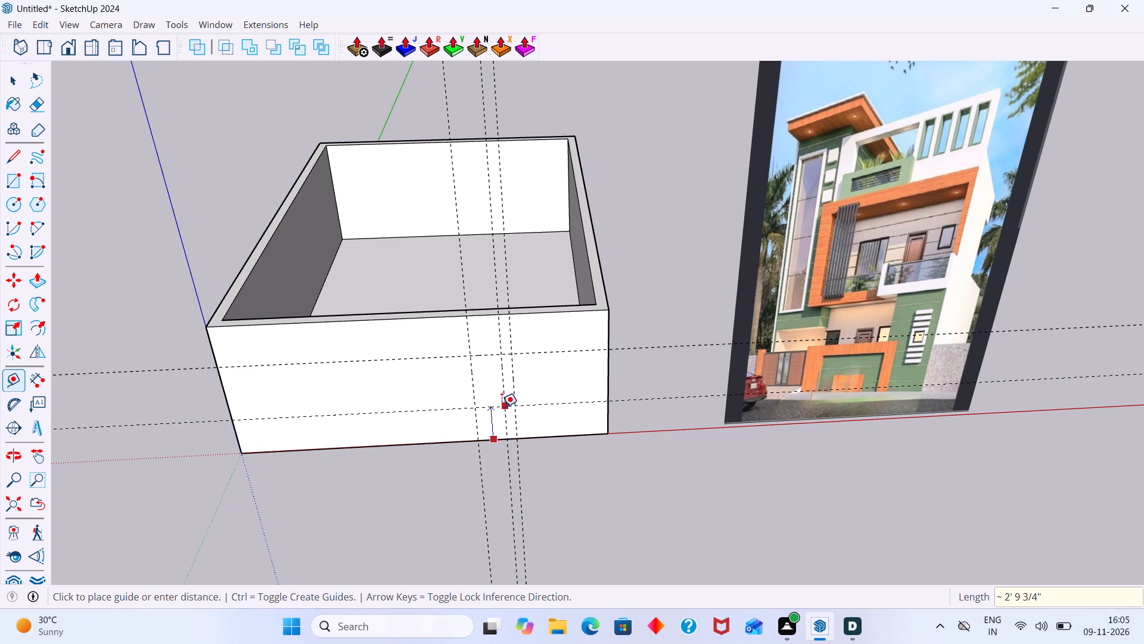
{"action": "type", "text": "3'"}
{"action": "key", "text": "Return"}
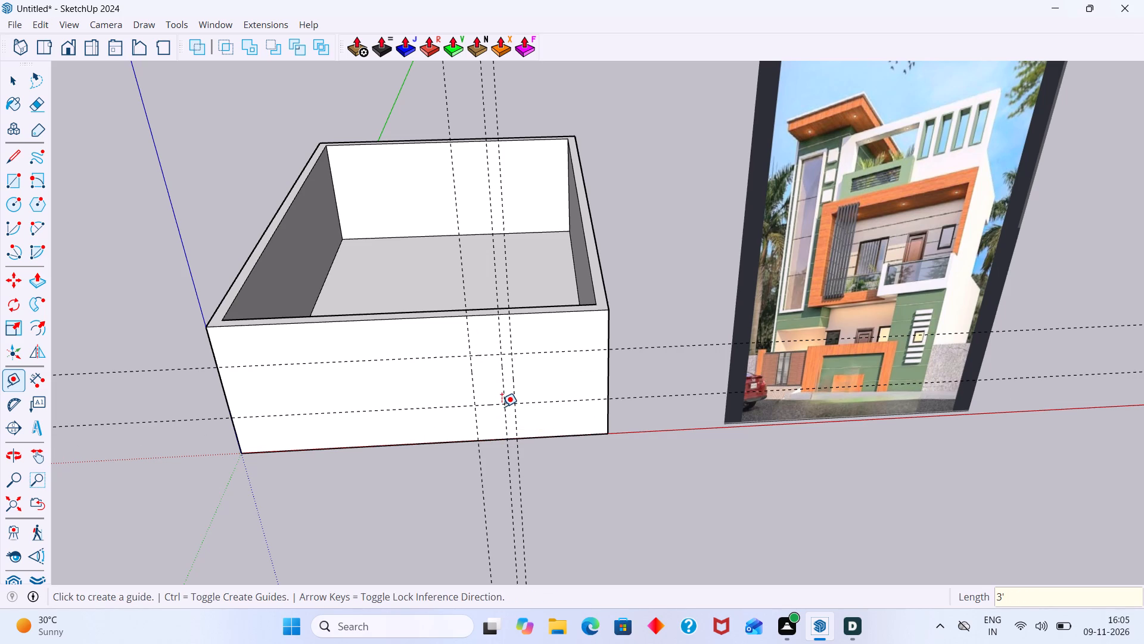
{"action": "key", "text": "space"}
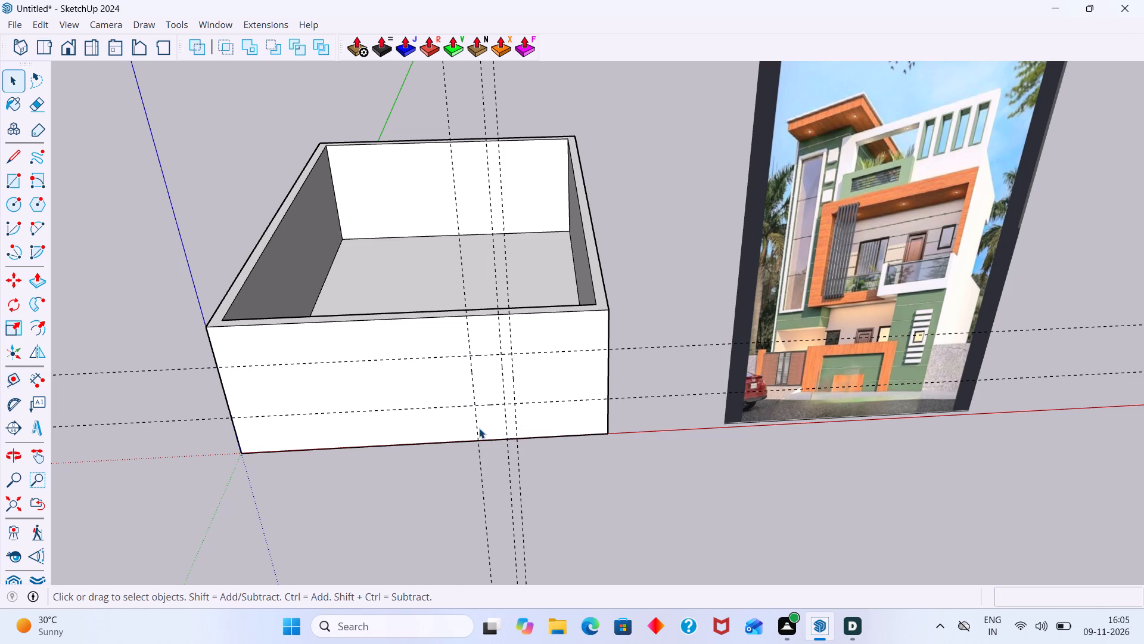
Draw a 2' by 4' rectangle on the front wall between the 2'-spaced vertical guides and the two horizontal guides.
{"action": "key", "text": "r"}
{"action": "left_click", "coordinate": [470, 357]}
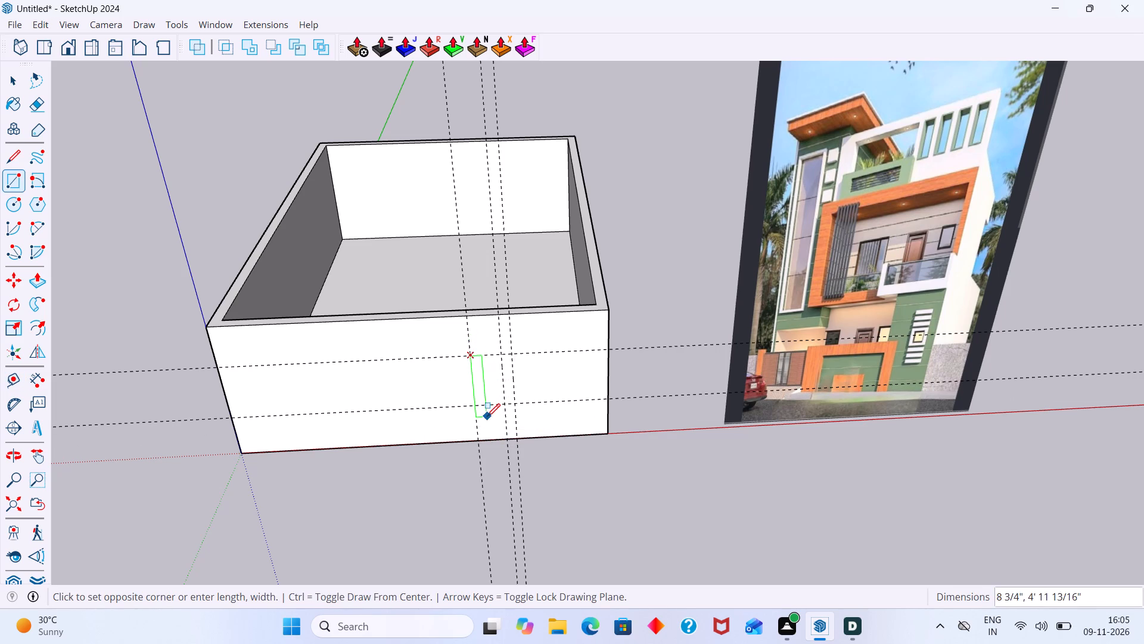
{"action": "left_click", "coordinate": [503, 406]}
{"action": "key", "text": "space"}
Place a vertical guide about 1' 11" from the rectangle toward the origin, and another 3' beyond it.
{"action": "scroll", "coordinate": [522, 392], "scroll_direction": "down", "scroll_amount": 1}
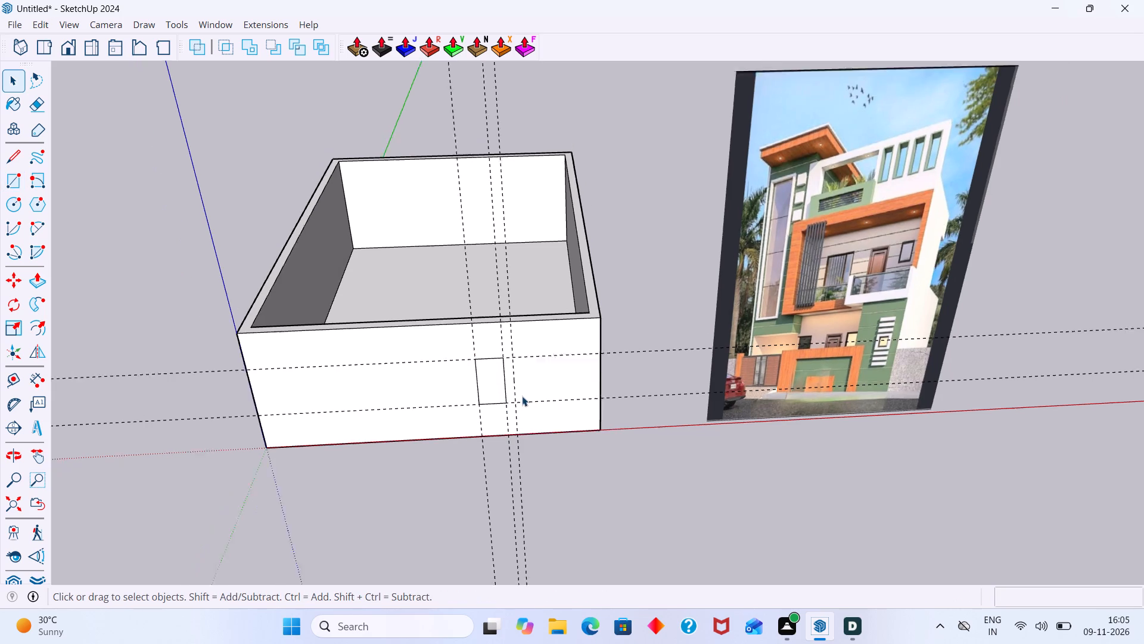
{"action": "scroll", "coordinate": [522, 396], "scroll_direction": "down", "scroll_amount": 2}
{"action": "scroll", "coordinate": [483, 414], "scroll_direction": "up", "scroll_amount": 2}
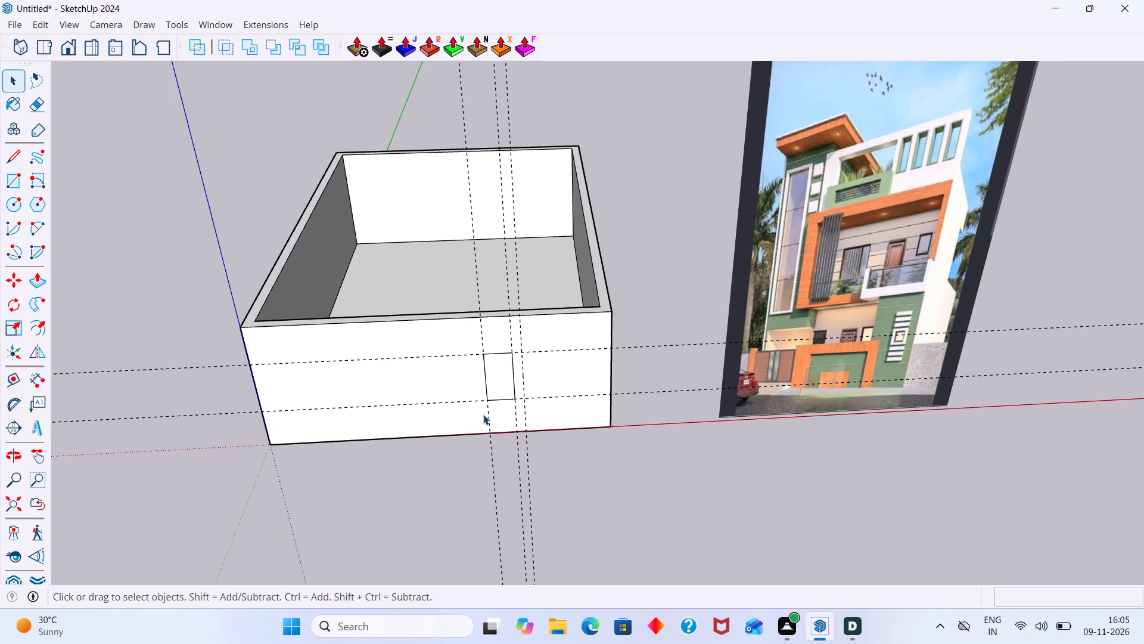
{"action": "key", "text": "t"}
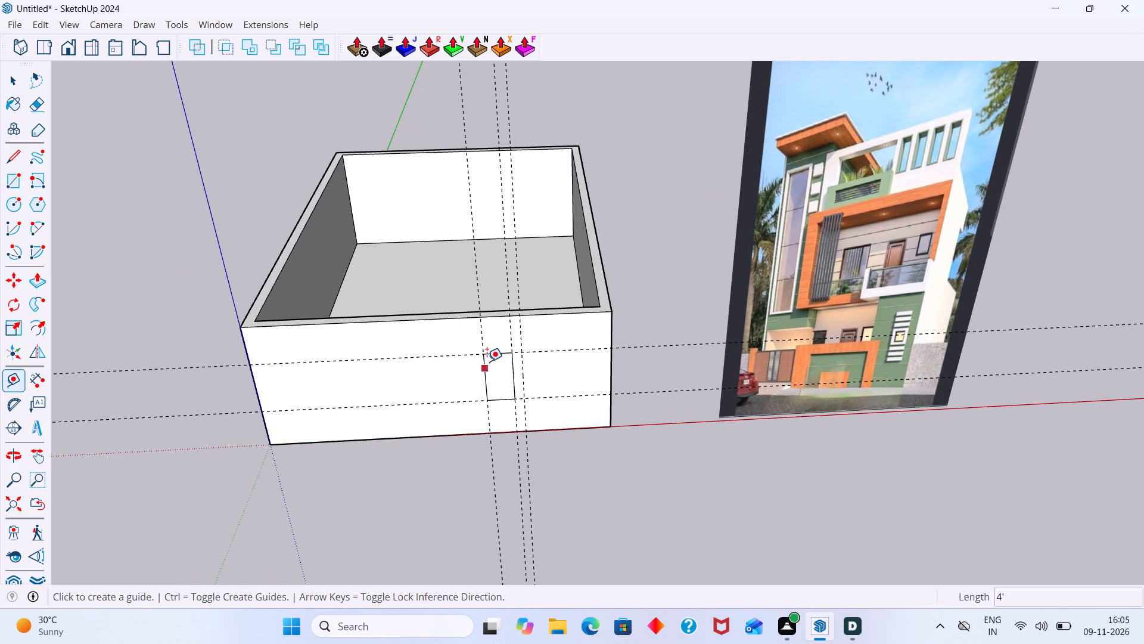
{"action": "left_click", "coordinate": [478, 341]}
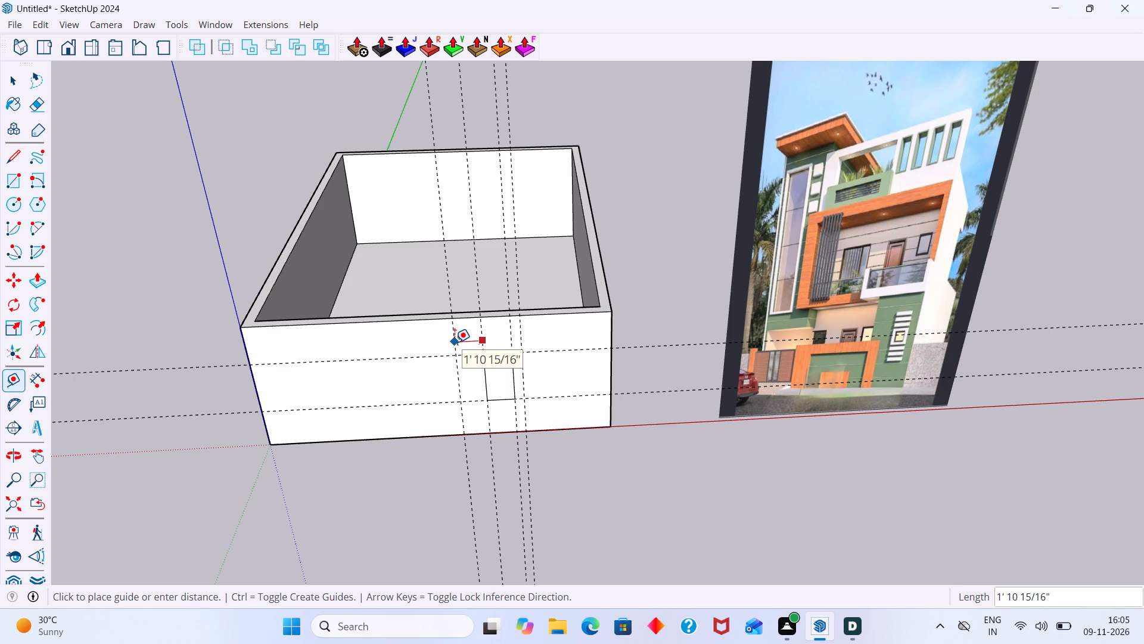
{"action": "left_click", "coordinate": [455, 343]}
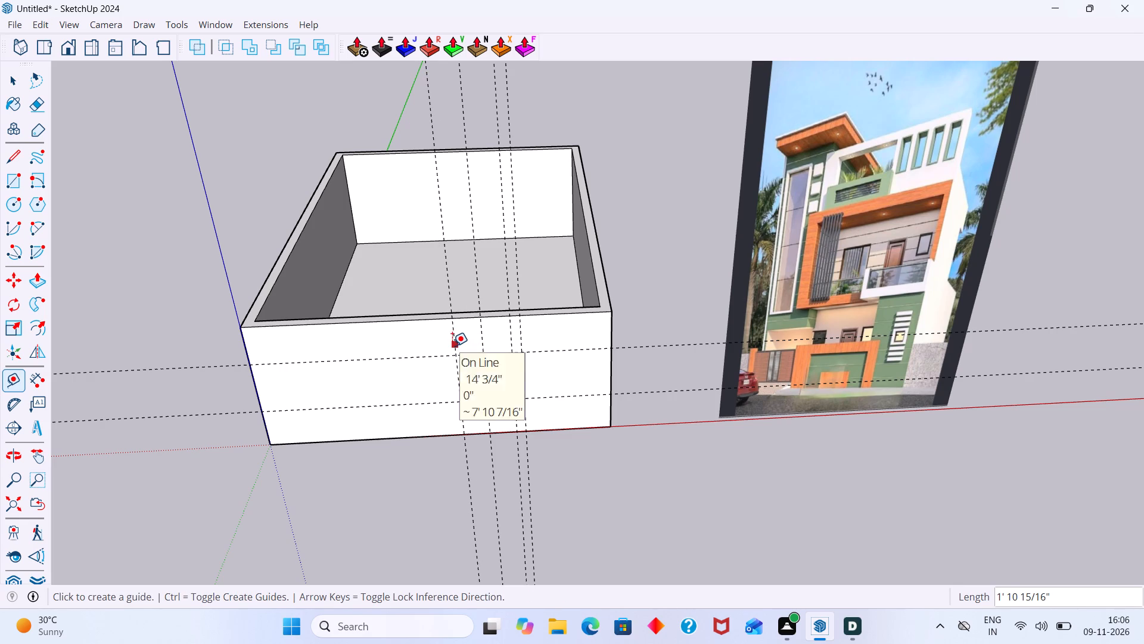
{"action": "left_click", "coordinate": [452, 346]}
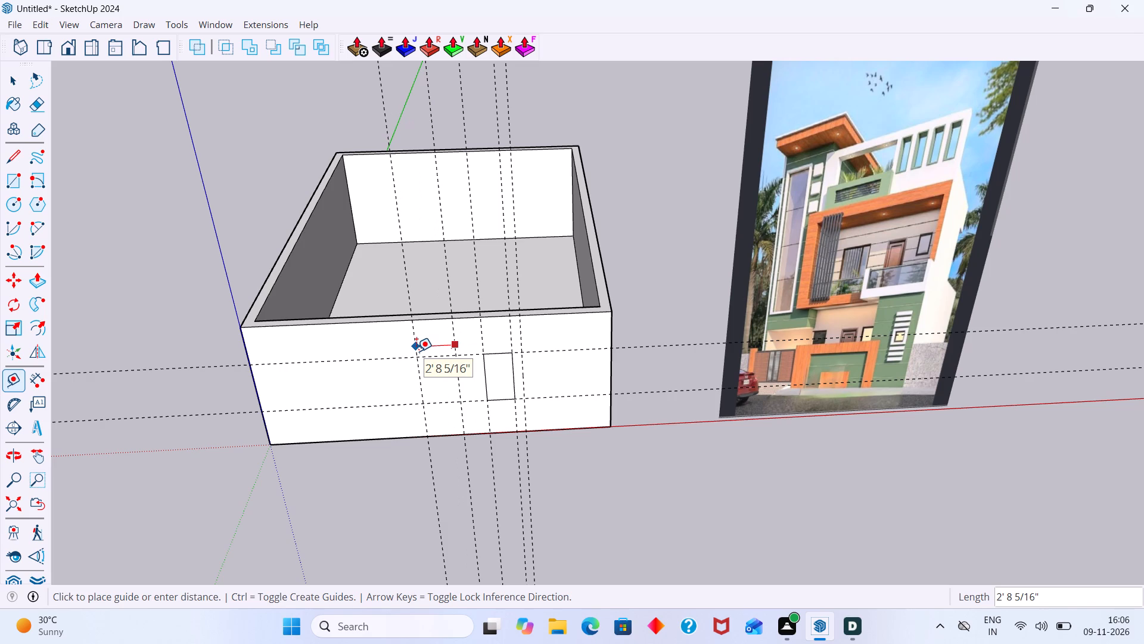
{"action": "type", "text": "3'"}
{"action": "key", "text": "Return"}
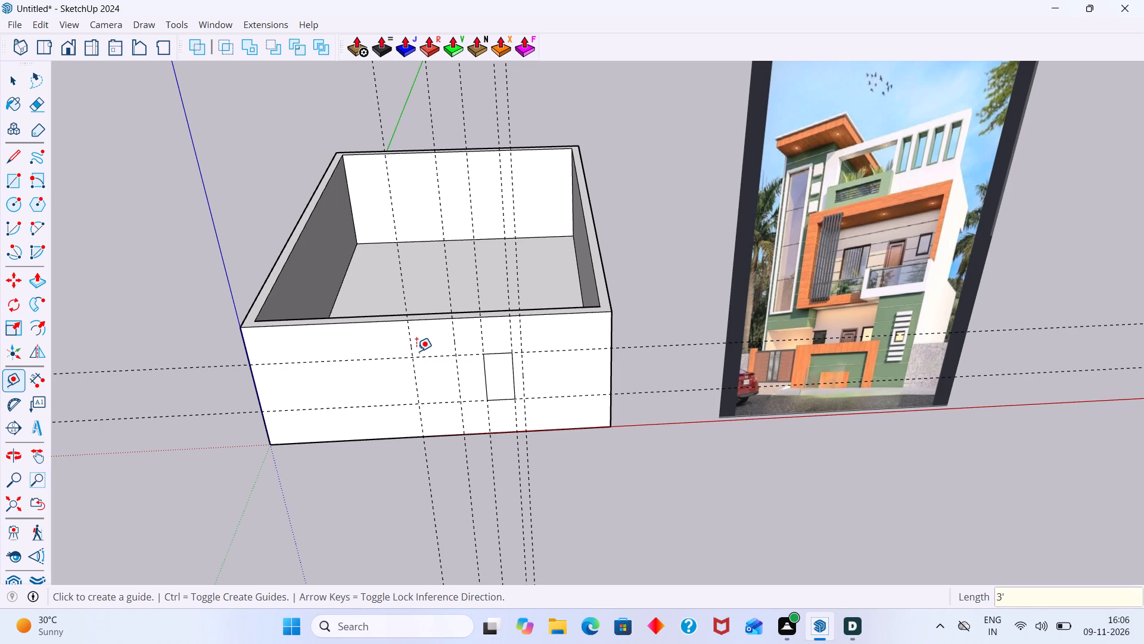
{"action": "key", "text": "space"}
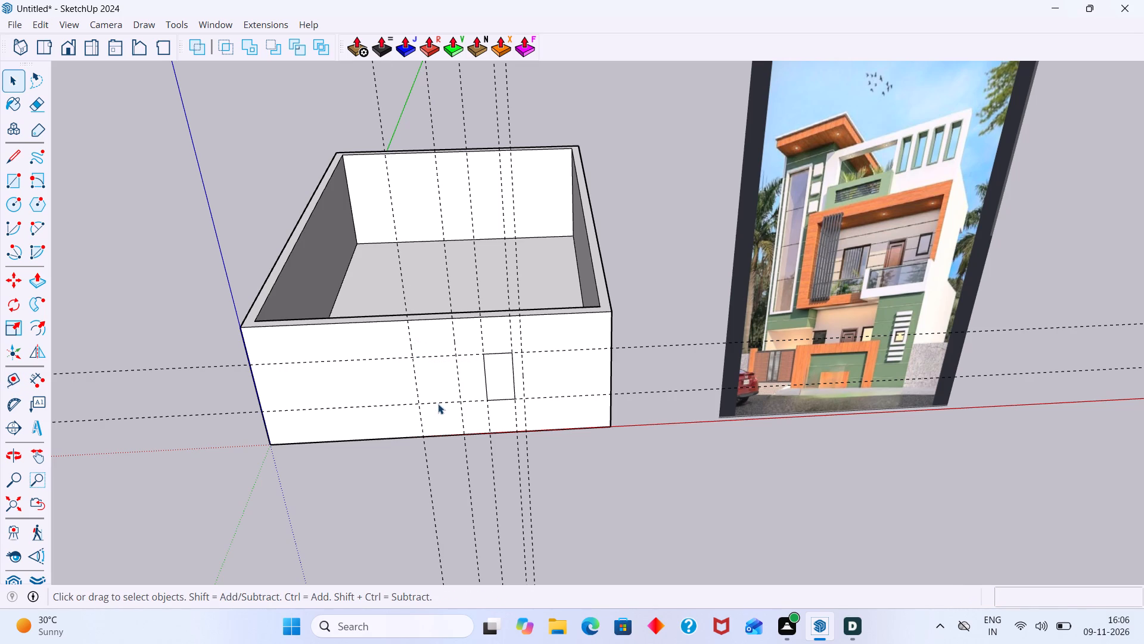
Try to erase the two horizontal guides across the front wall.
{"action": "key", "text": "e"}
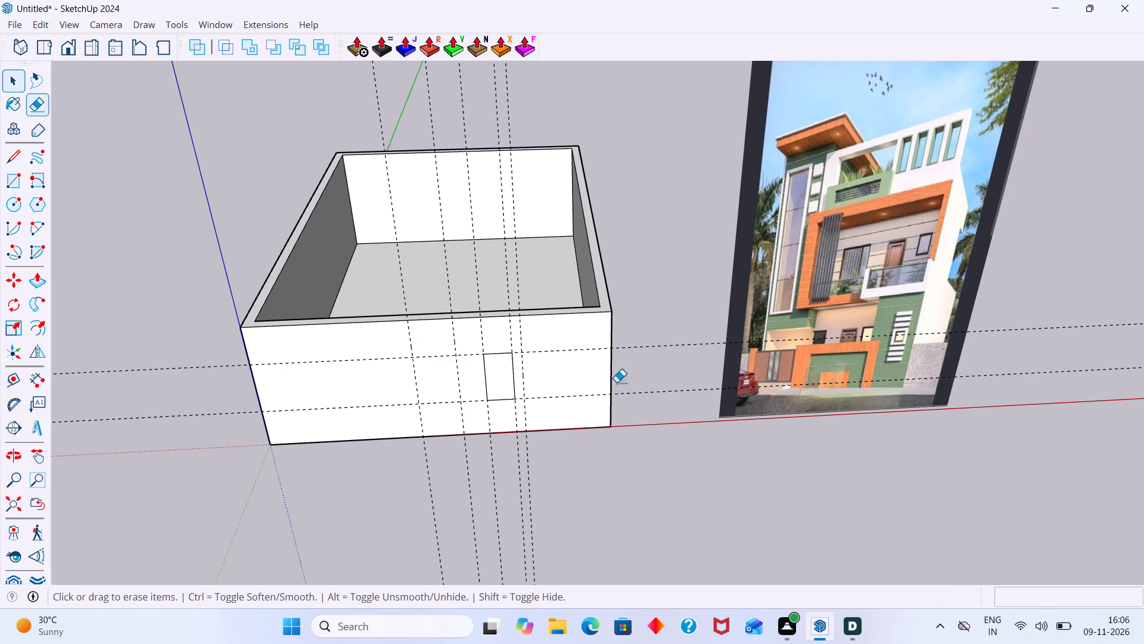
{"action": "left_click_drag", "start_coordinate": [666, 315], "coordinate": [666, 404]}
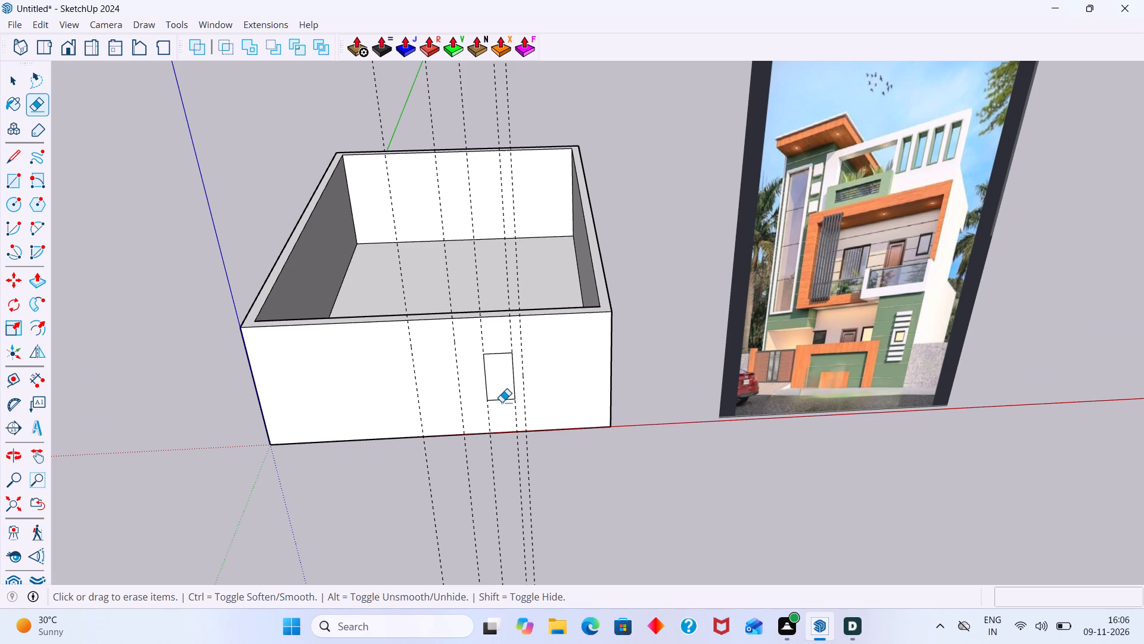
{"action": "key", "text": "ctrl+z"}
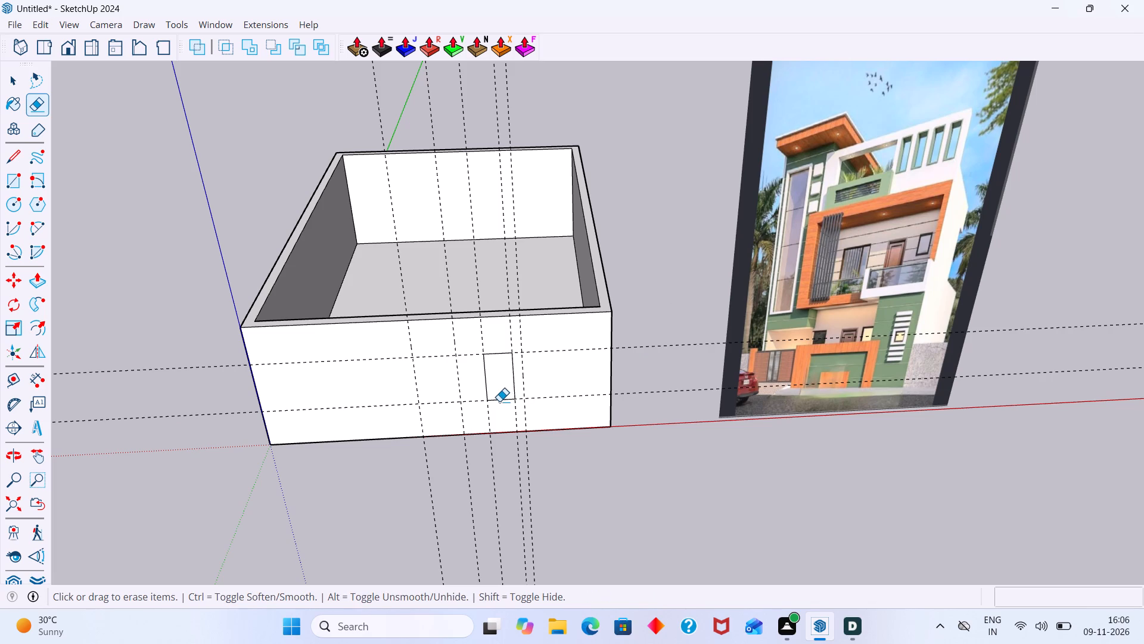
Draw a 3' by 7' door rectangle on the front wall between the 3'-spaced vertical guides, from the upper horizontal guide to the wall's base.
{"action": "key", "text": "r"}
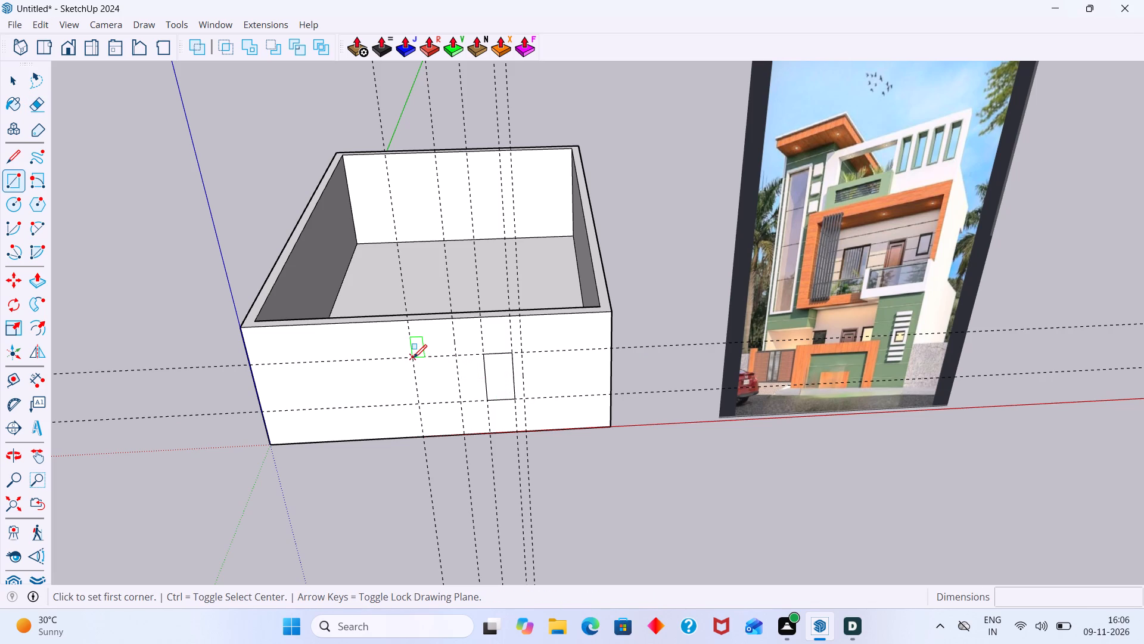
{"action": "left_click", "coordinate": [414, 358]}
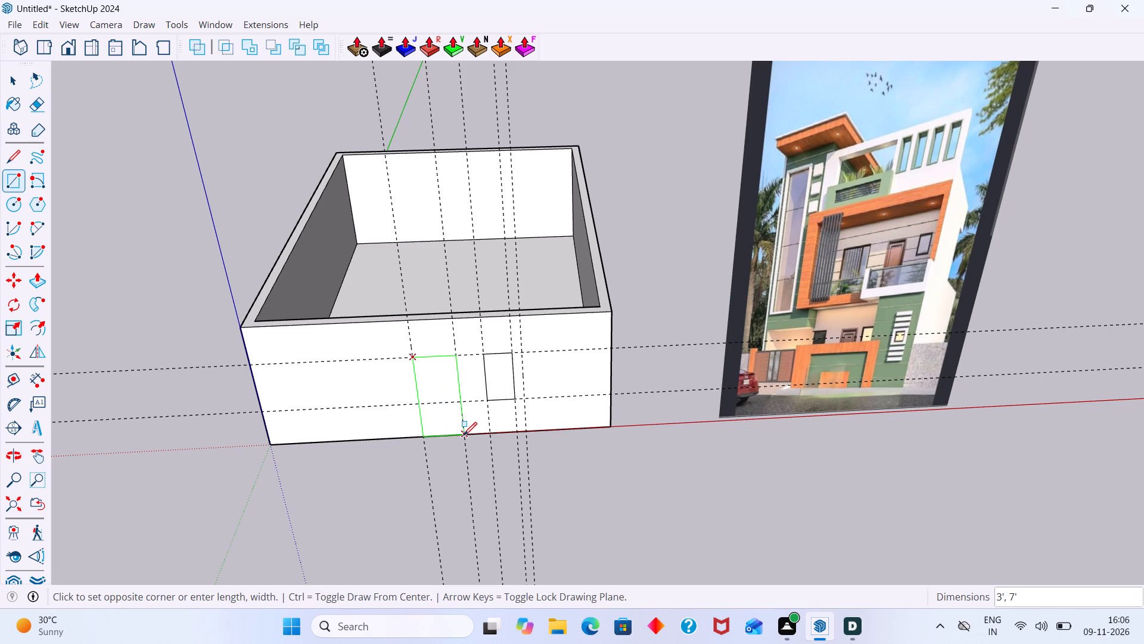
{"action": "left_click", "coordinate": [463, 435]}
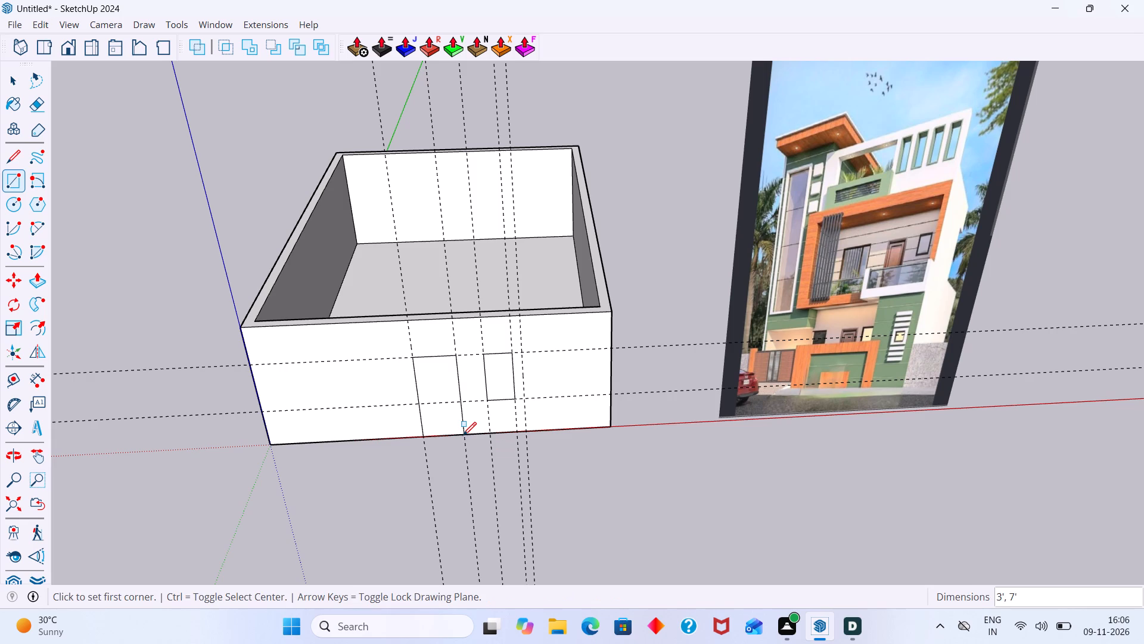
{"action": "key", "text": "space"}
Place a vertical guide about 3' 6" from the door outline toward the origin, and another 2' beyond it.
{"action": "scroll", "coordinate": [576, 381], "scroll_direction": "down", "scroll_amount": 3}
{"action": "middle_click_drag", "start_coordinate": [542, 392], "coordinate": [579, 397]}
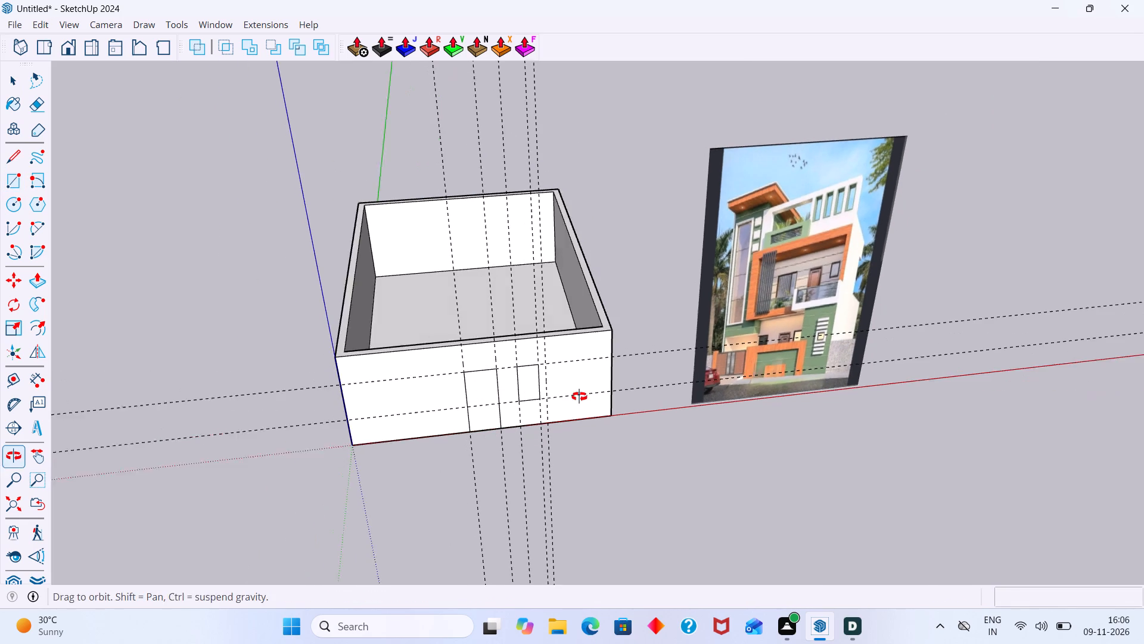
{"action": "middle_click_drag", "start_coordinate": [579, 397], "coordinate": [582, 397]}
{"action": "scroll", "coordinate": [498, 397], "scroll_direction": "up", "scroll_amount": 3}
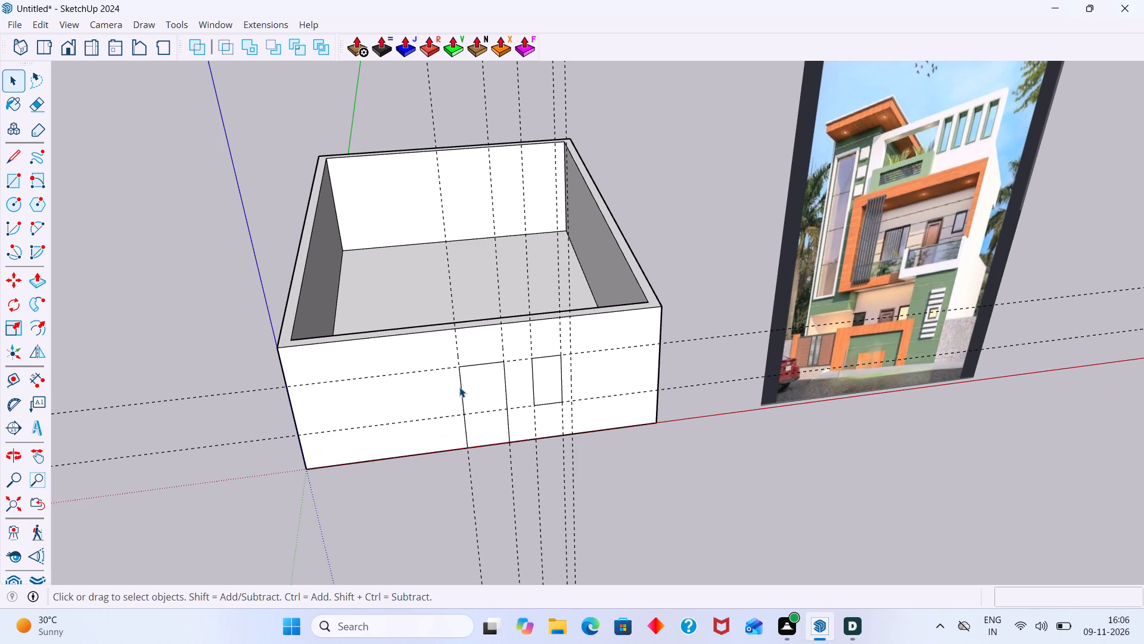
{"action": "key", "text": "t"}
{"action": "left_click", "coordinate": [456, 357]}
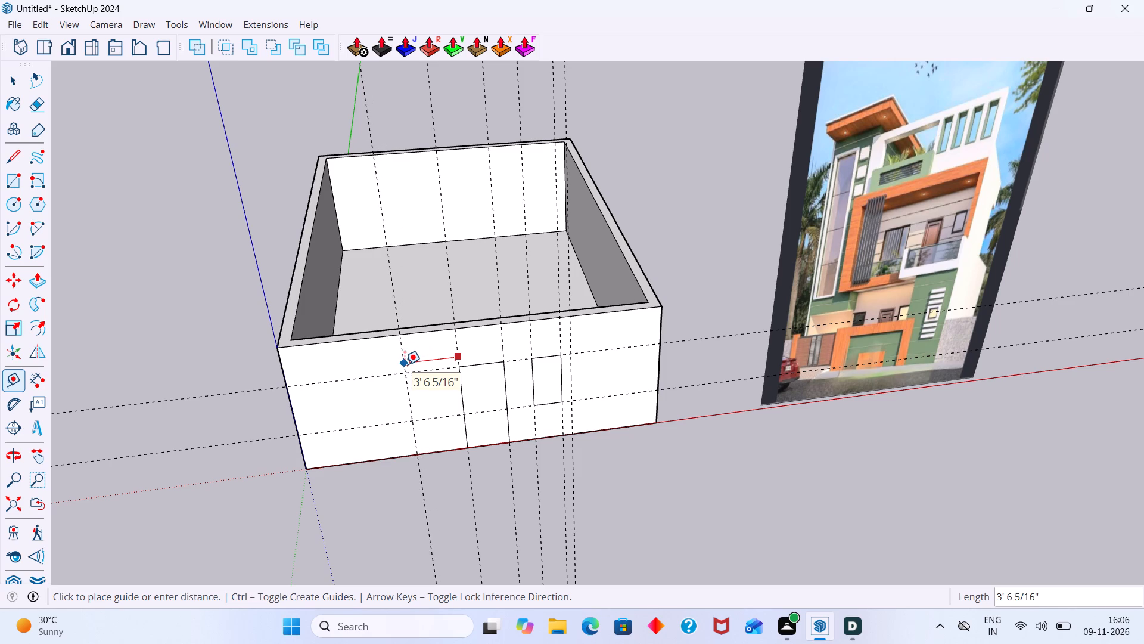
{"action": "left_click", "coordinate": [405, 364]}
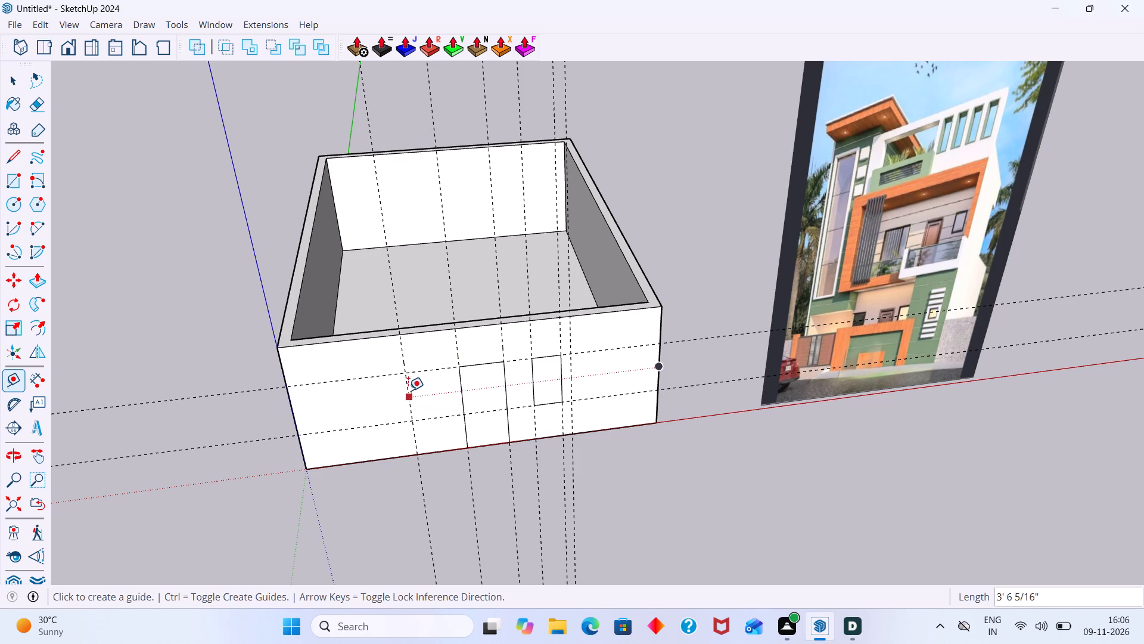
{"action": "left_click", "coordinate": [408, 391]}
{"action": "key", "text": "Escape"}
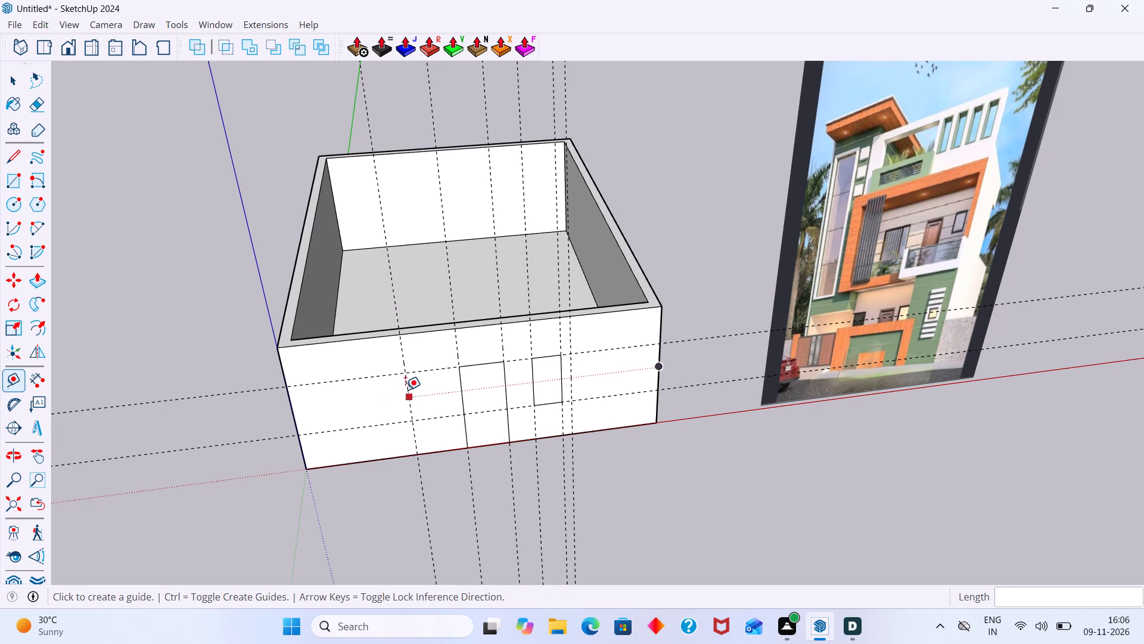
{"action": "left_click", "coordinate": [405, 390]}
{"action": "key", "text": "Escape"}
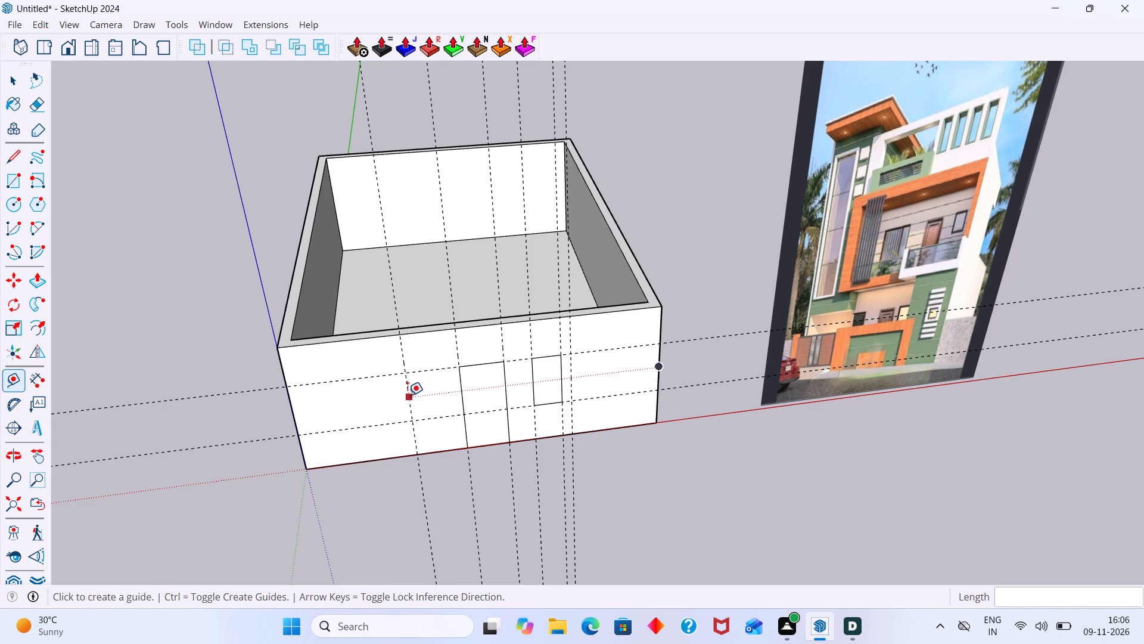
{"action": "left_click", "coordinate": [405, 383]}
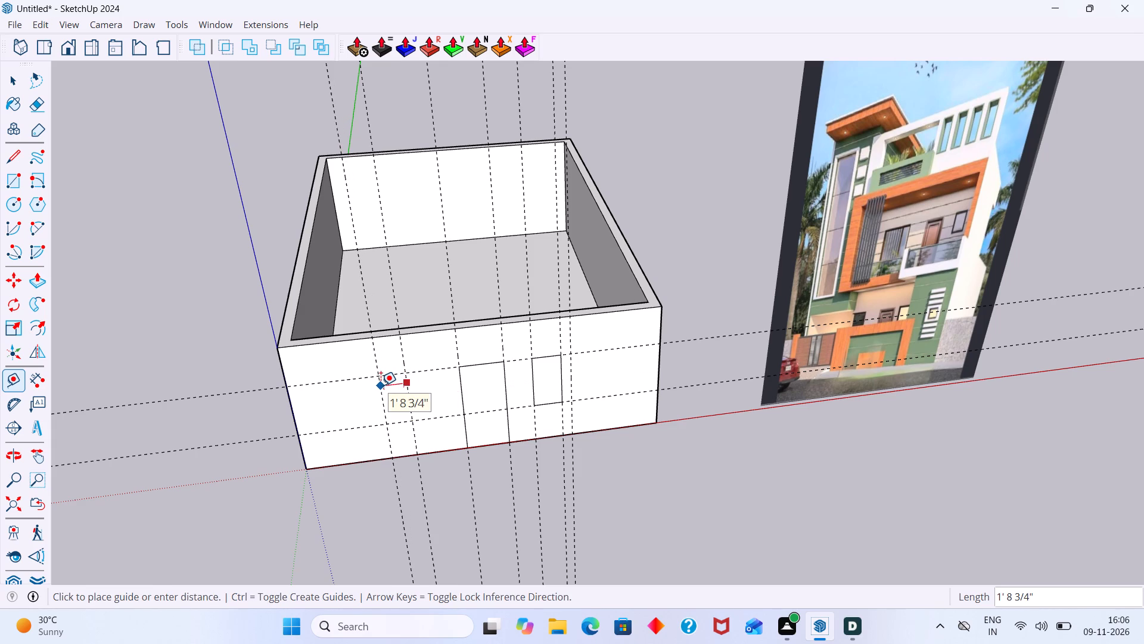
{"action": "type", "text": "2'"}
{"action": "key", "text": "Return"}
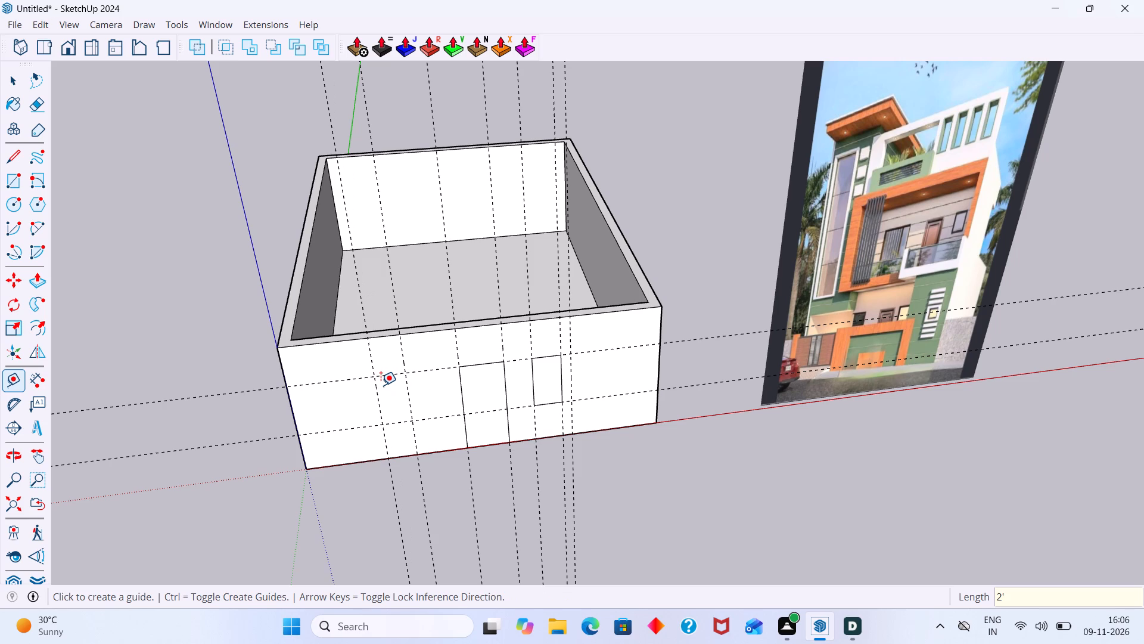
{"action": "key", "text": "space"}
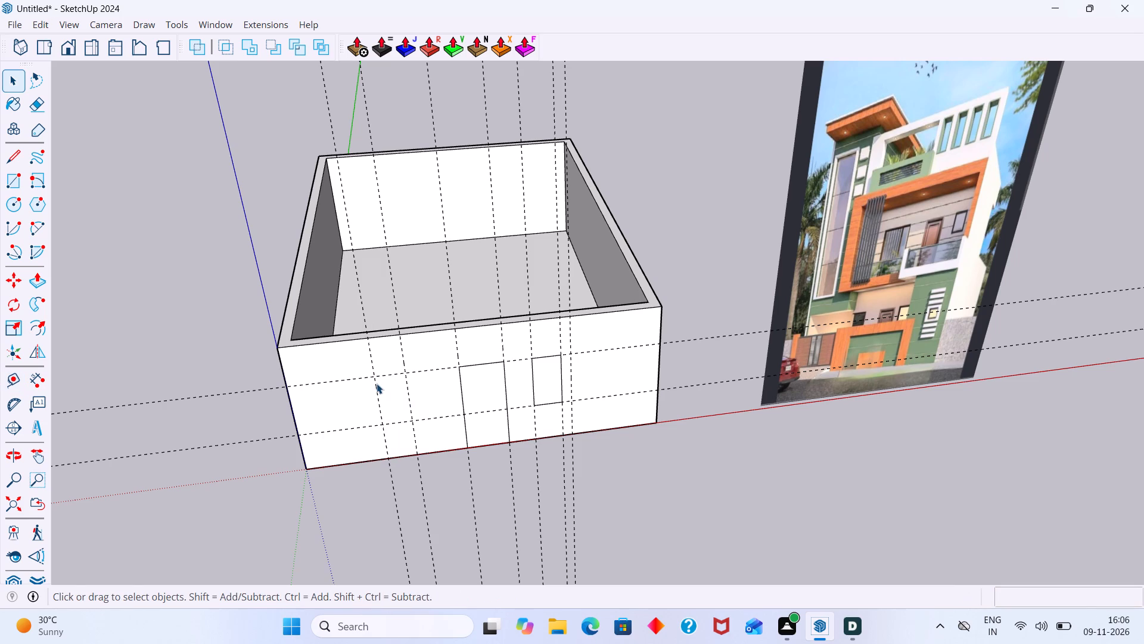
Draw a 2' by 4' window rectangle between the two new vertical guides and the two horizontal guides.
{"action": "key", "text": "r"}
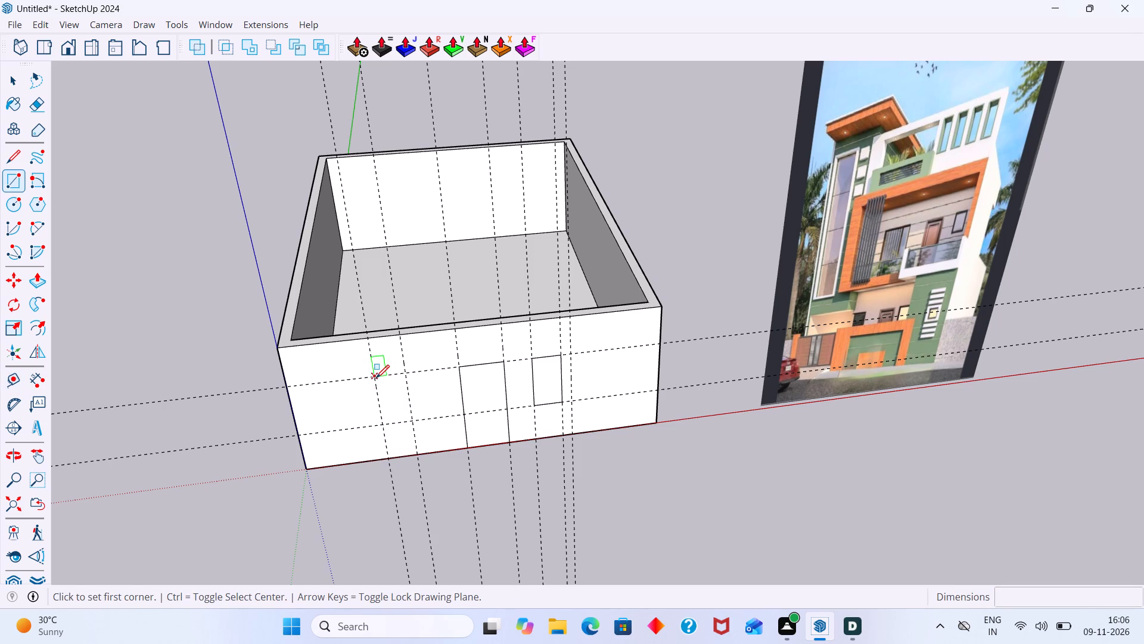
{"action": "left_click", "coordinate": [376, 378]}
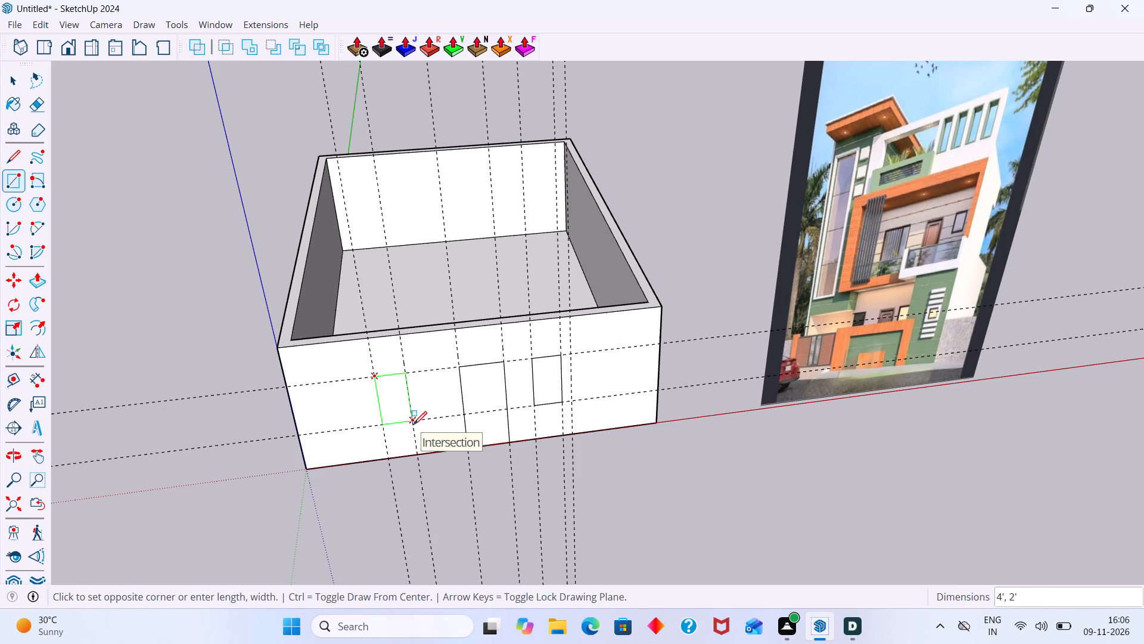
{"action": "left_click", "coordinate": [414, 425]}
{"action": "key", "text": "space"}
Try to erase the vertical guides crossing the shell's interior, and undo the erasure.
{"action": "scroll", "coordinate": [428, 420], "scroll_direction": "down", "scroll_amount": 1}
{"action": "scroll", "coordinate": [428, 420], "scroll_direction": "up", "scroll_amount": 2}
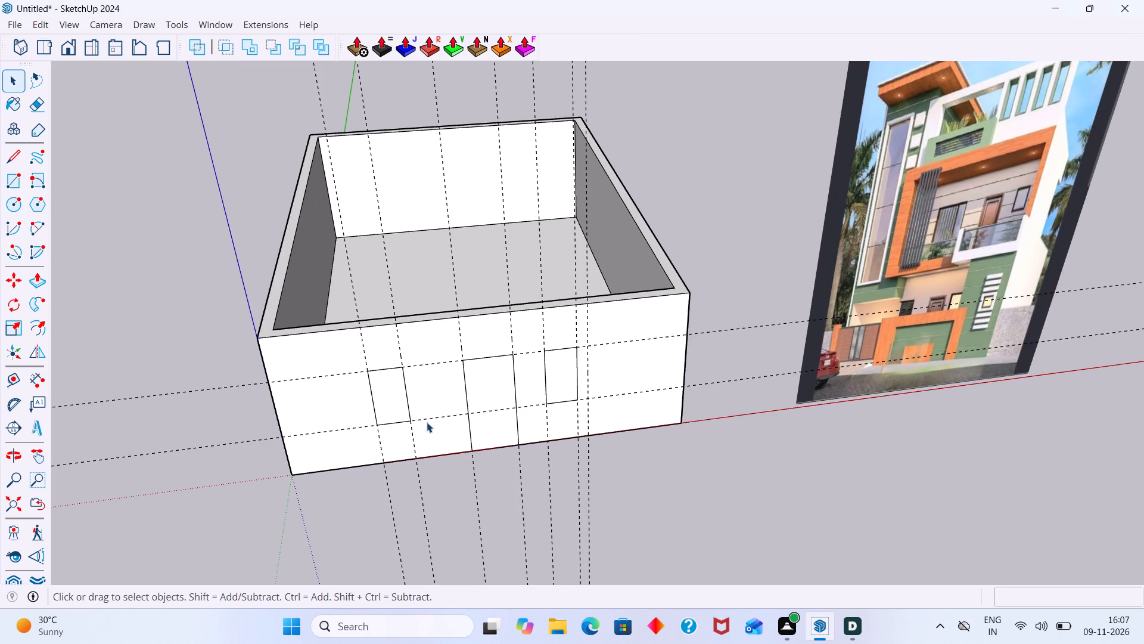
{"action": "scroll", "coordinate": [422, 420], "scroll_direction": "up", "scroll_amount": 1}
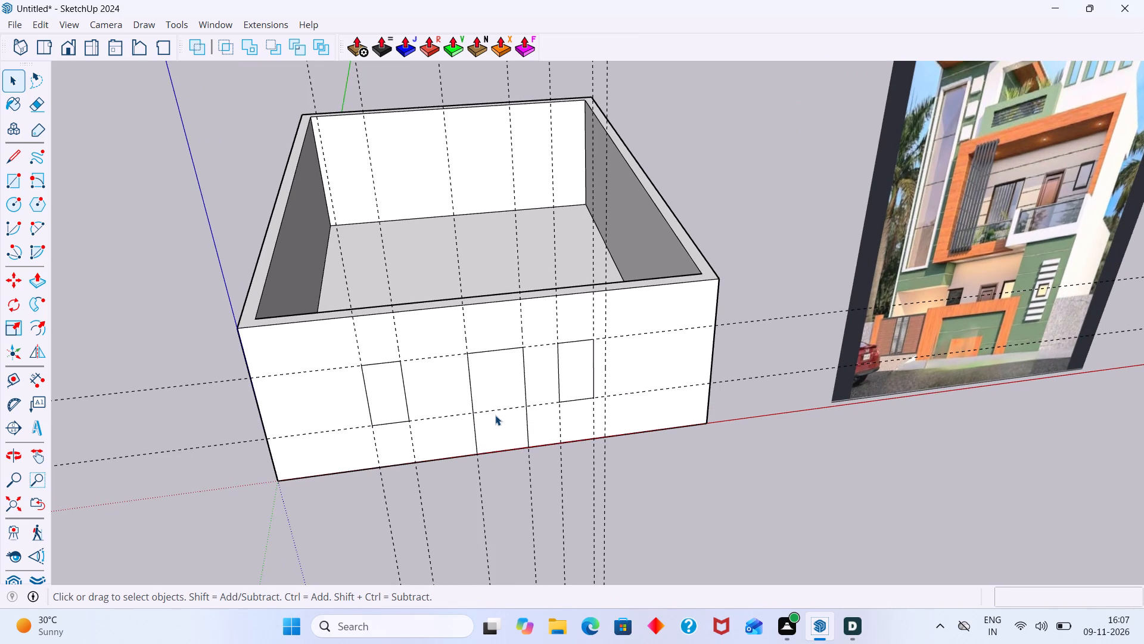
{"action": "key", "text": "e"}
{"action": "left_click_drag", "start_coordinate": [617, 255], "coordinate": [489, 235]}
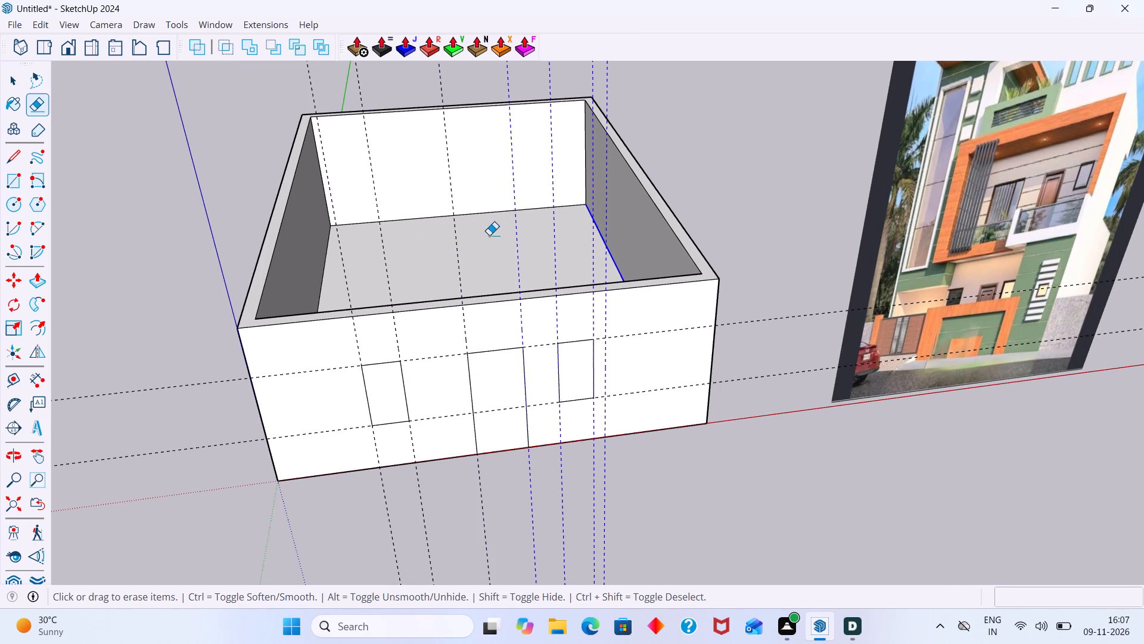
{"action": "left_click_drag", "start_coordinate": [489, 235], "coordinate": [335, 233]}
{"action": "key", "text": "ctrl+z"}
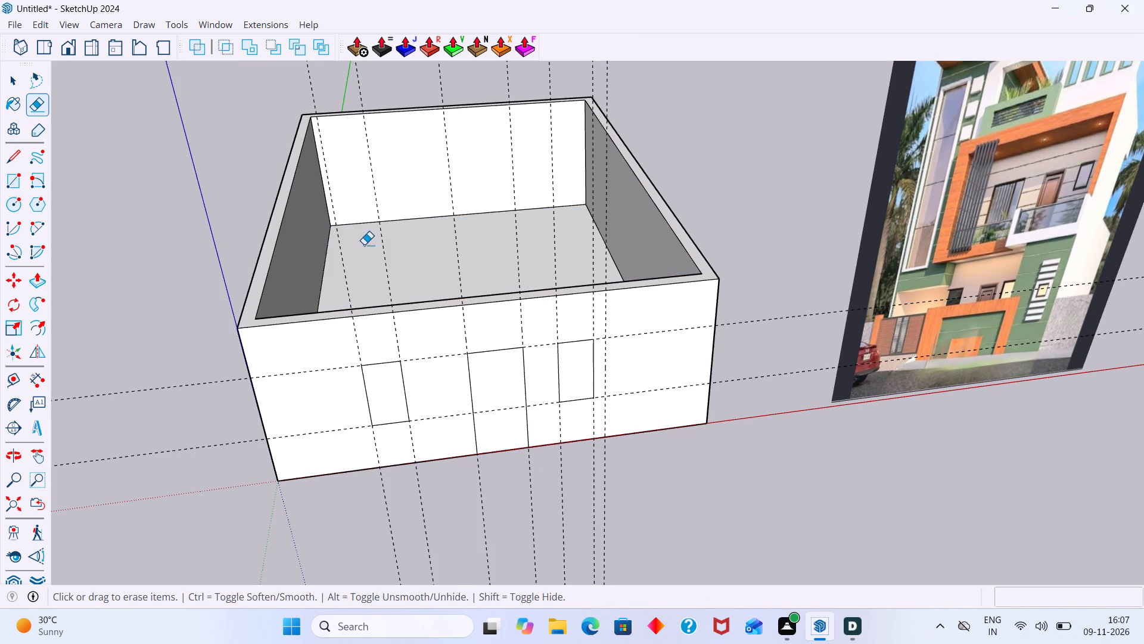
Erase all the vertical guides and both horizontal guides, keeping the shell and the door and window outlines.
{"action": "scroll", "coordinate": [618, 90], "scroll_direction": "down", "scroll_amount": 4}
{"action": "middle_click_drag", "start_coordinate": [627, 112], "coordinate": [620, 259], "text": "shift"}
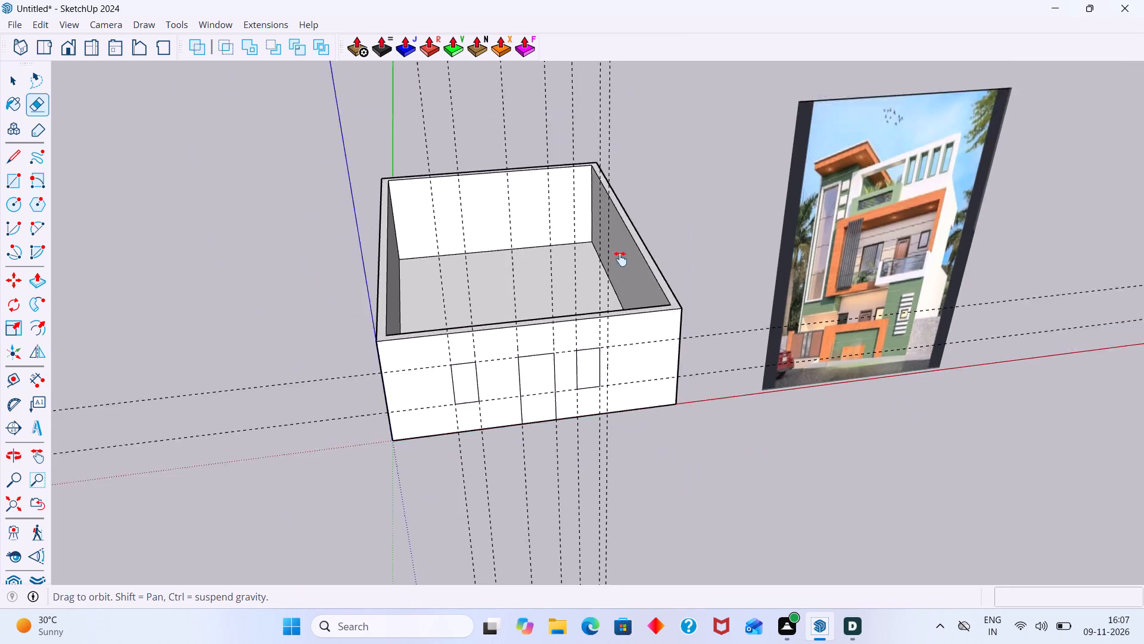
{"action": "middle_click_drag", "start_coordinate": [620, 259], "coordinate": [620, 259], "text": "shift"}
{"action": "left_click_drag", "start_coordinate": [636, 153], "coordinate": [397, 138]}
{"action": "left_click_drag", "start_coordinate": [695, 401], "coordinate": [707, 432]}
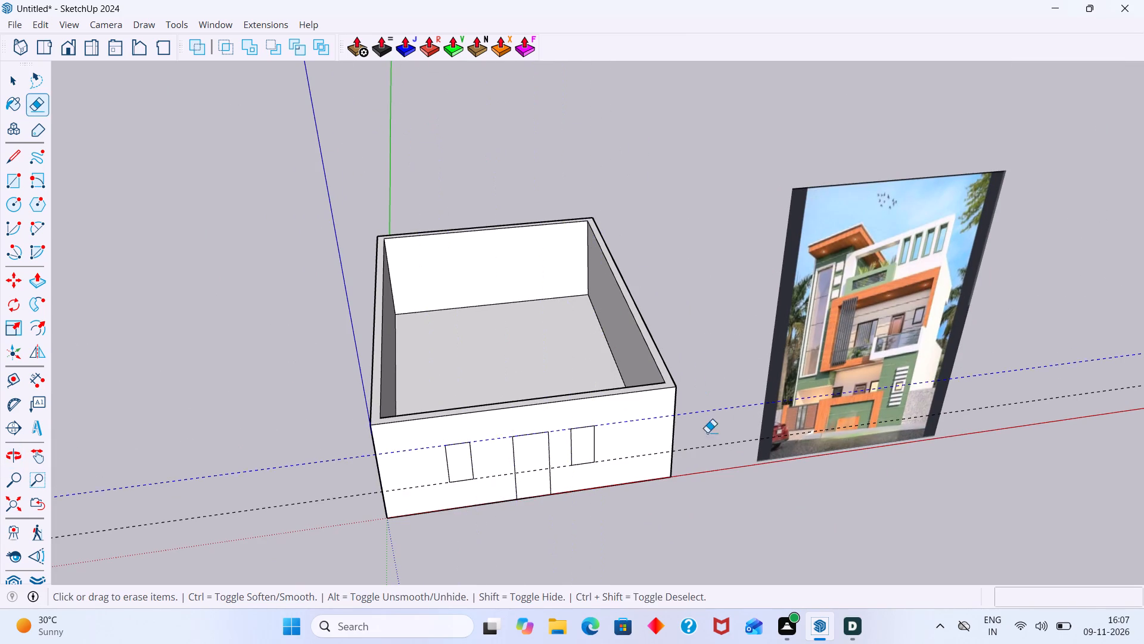
{"action": "left_click_drag", "start_coordinate": [707, 432], "coordinate": [717, 463]}
{"action": "middle_click_drag", "start_coordinate": [646, 484], "coordinate": [672, 482]}
{"action": "key", "text": "space"}
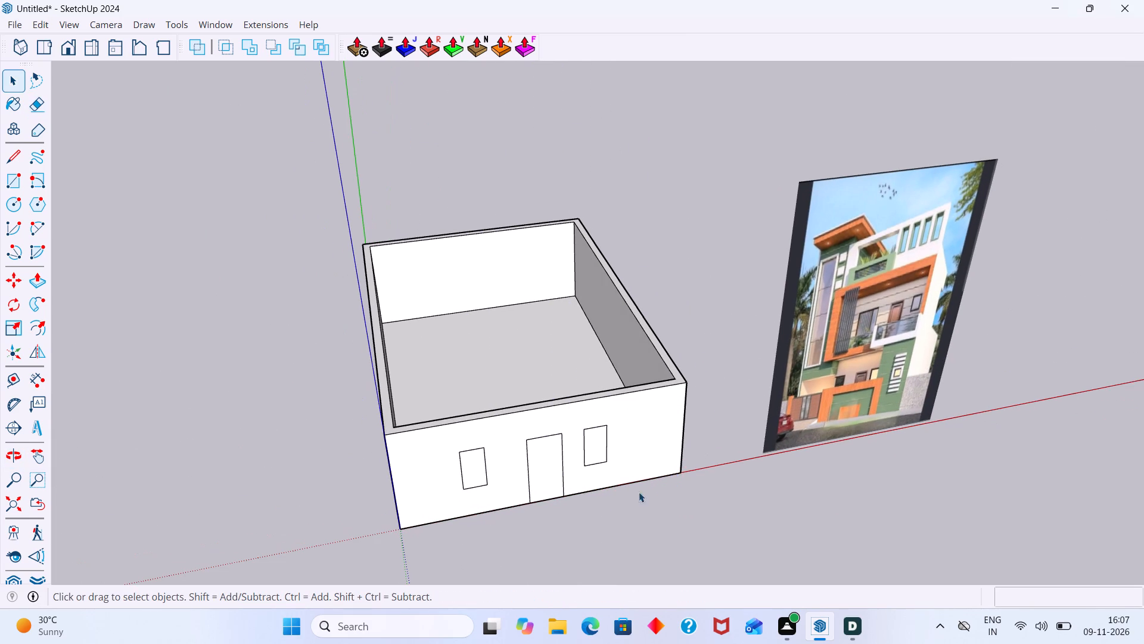
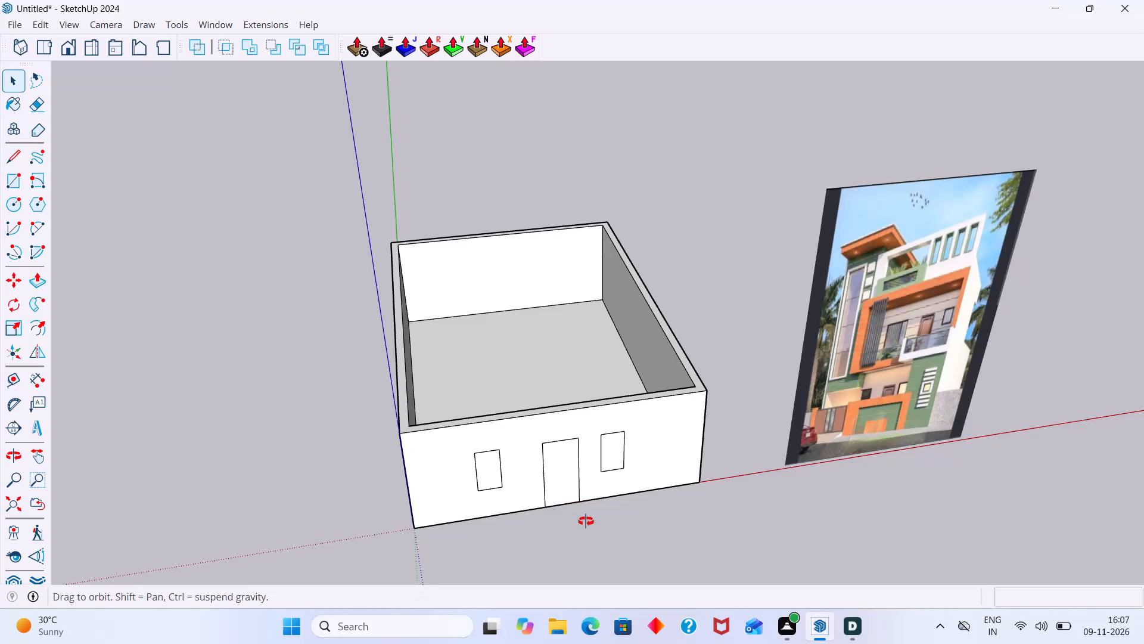
Display the 1001bit architectural tool set.
{"action": "scroll", "coordinate": [552, 508], "scroll_direction": "up", "scroll_amount": 2}
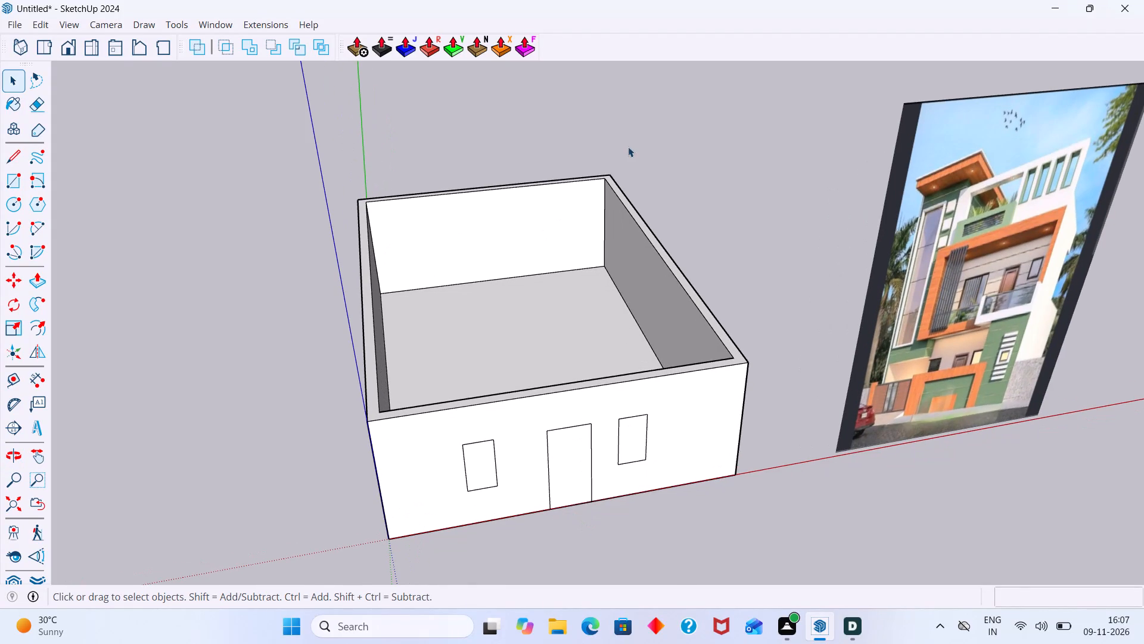
{"action": "right_click", "coordinate": [722, 35]}
{"action": "left_click", "coordinate": [776, 8]}
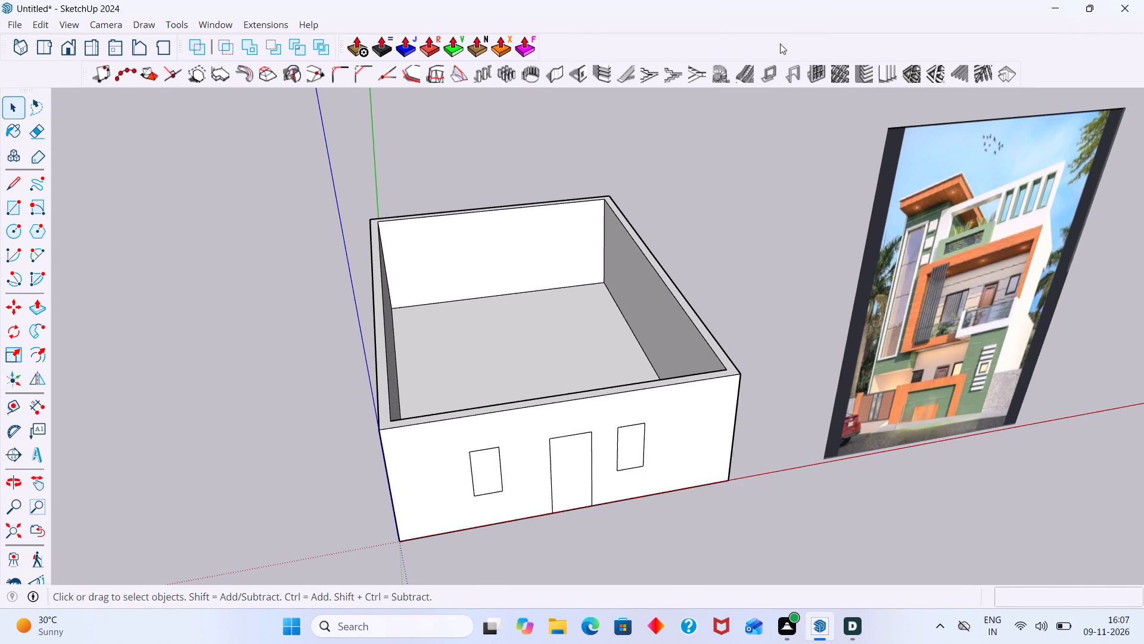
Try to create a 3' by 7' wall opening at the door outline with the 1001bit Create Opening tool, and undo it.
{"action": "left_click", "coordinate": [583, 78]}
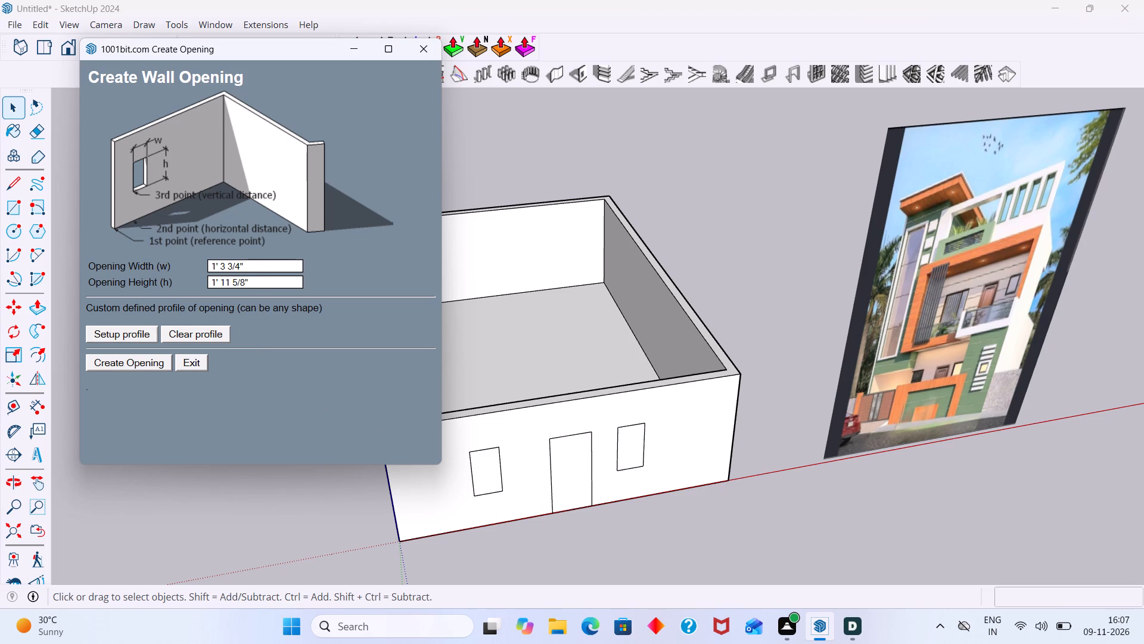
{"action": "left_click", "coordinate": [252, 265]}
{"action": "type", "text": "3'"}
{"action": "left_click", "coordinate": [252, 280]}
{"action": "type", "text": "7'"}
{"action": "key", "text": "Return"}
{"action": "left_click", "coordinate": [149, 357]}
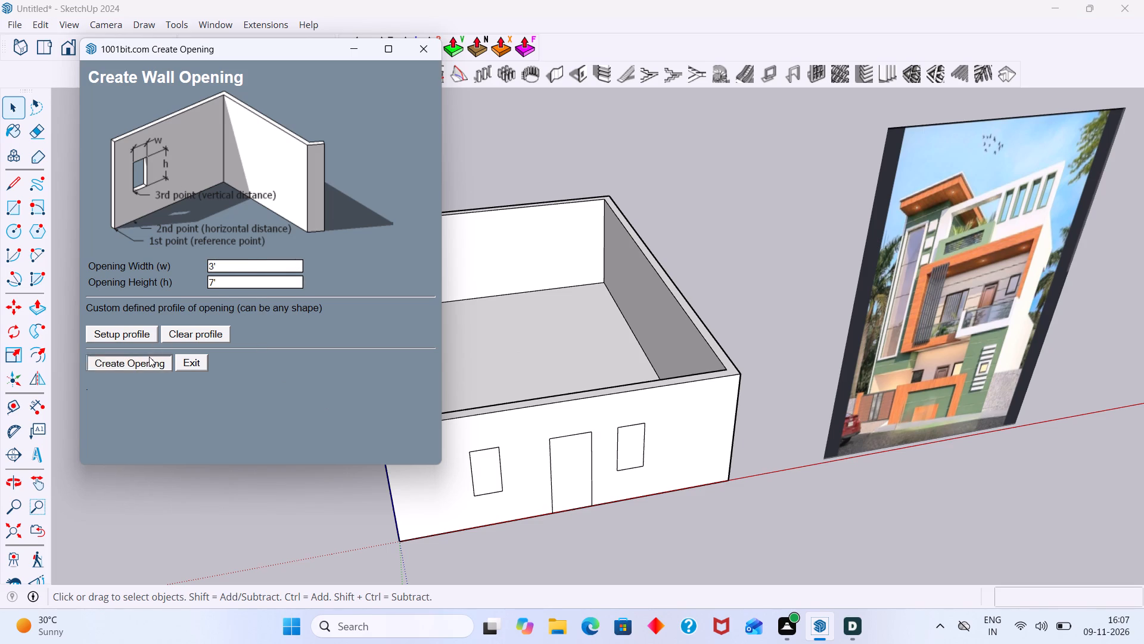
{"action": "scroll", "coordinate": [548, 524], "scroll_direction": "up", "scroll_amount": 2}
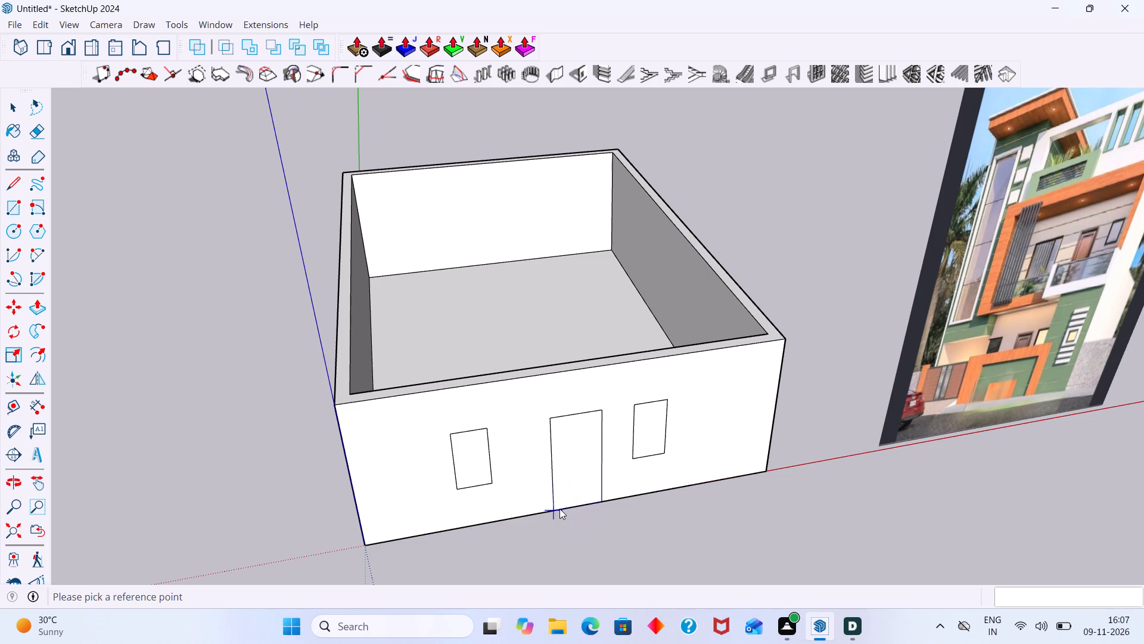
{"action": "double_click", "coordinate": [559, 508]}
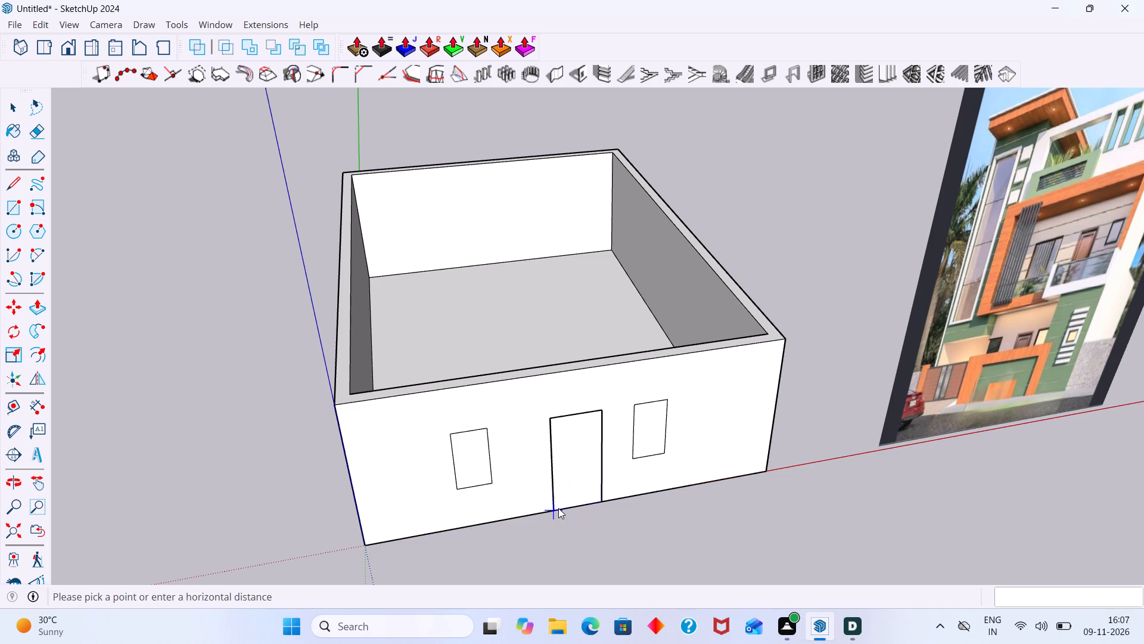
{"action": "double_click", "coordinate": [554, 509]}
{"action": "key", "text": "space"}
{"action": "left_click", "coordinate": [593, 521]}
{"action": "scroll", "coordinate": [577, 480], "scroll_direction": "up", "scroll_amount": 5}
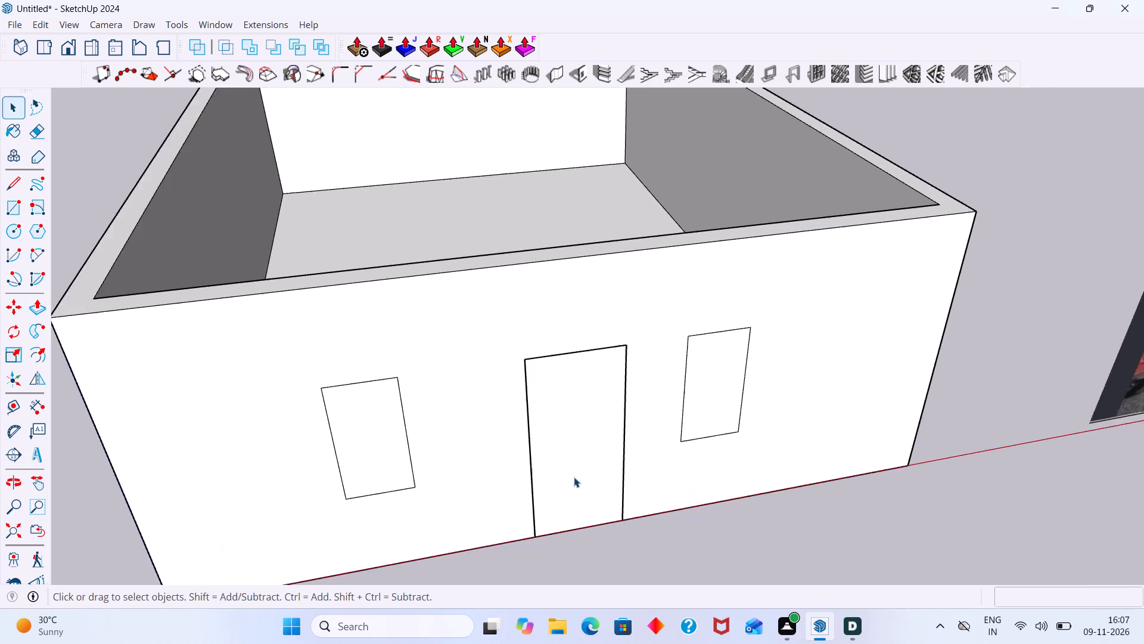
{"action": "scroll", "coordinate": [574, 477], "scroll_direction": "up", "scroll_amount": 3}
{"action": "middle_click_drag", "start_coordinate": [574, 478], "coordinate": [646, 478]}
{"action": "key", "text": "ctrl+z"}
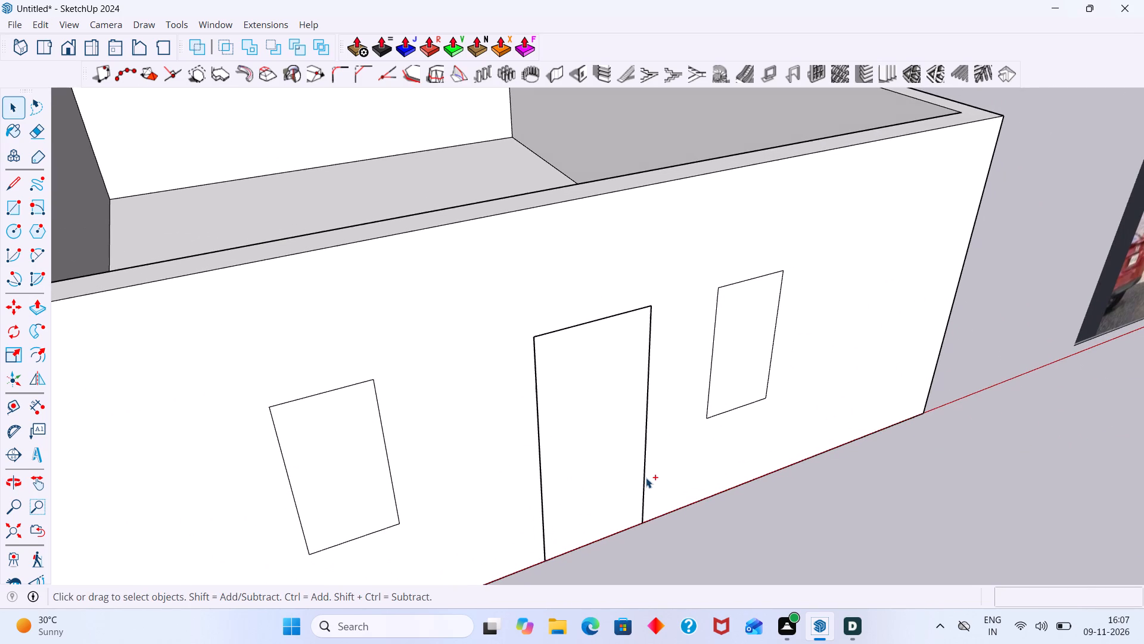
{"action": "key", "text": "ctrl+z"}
Undo the erasure of the horizontal and vertical guides on the front wall.
{"action": "scroll", "coordinate": [643, 479], "scroll_direction": "down", "scroll_amount": 3}
{"action": "middle_click_drag", "start_coordinate": [604, 488], "coordinate": [565, 488]}
{"action": "left_click", "coordinate": [562, 489]}
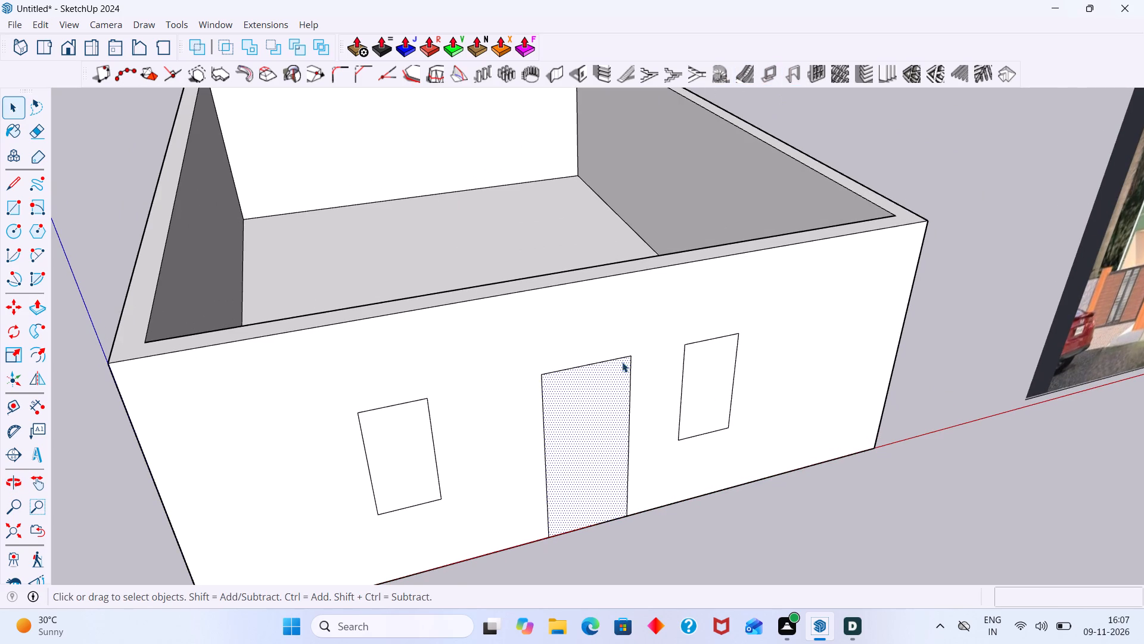
{"action": "middle_click_drag", "start_coordinate": [617, 375], "coordinate": [613, 403]}
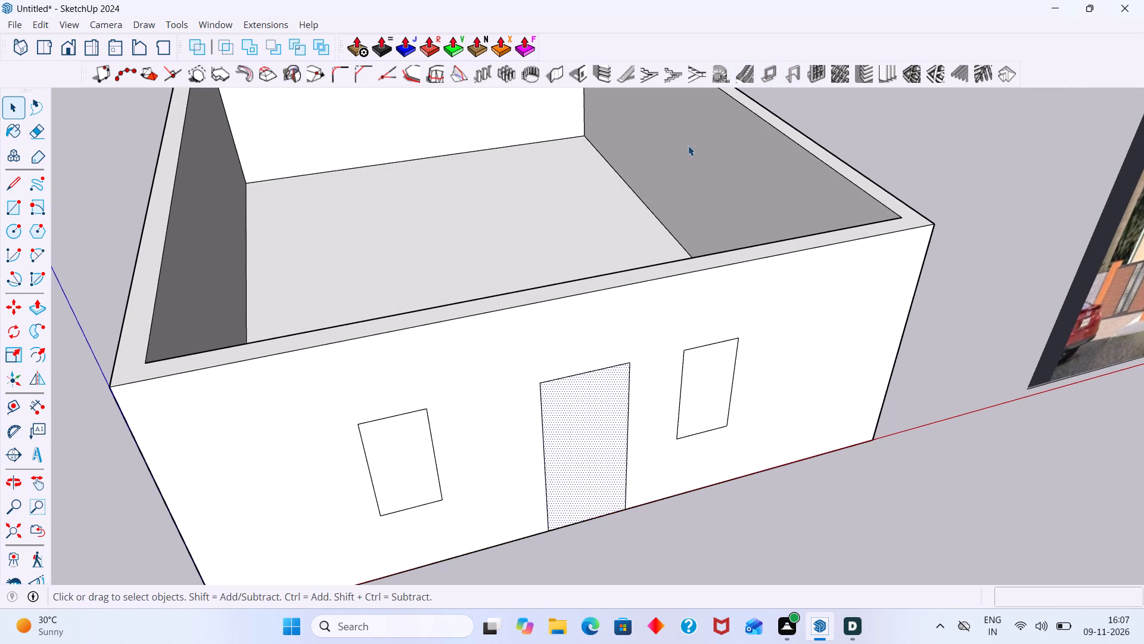
{"action": "left_click", "coordinate": [571, 314]}
{"action": "key", "text": "ctrl+z"}
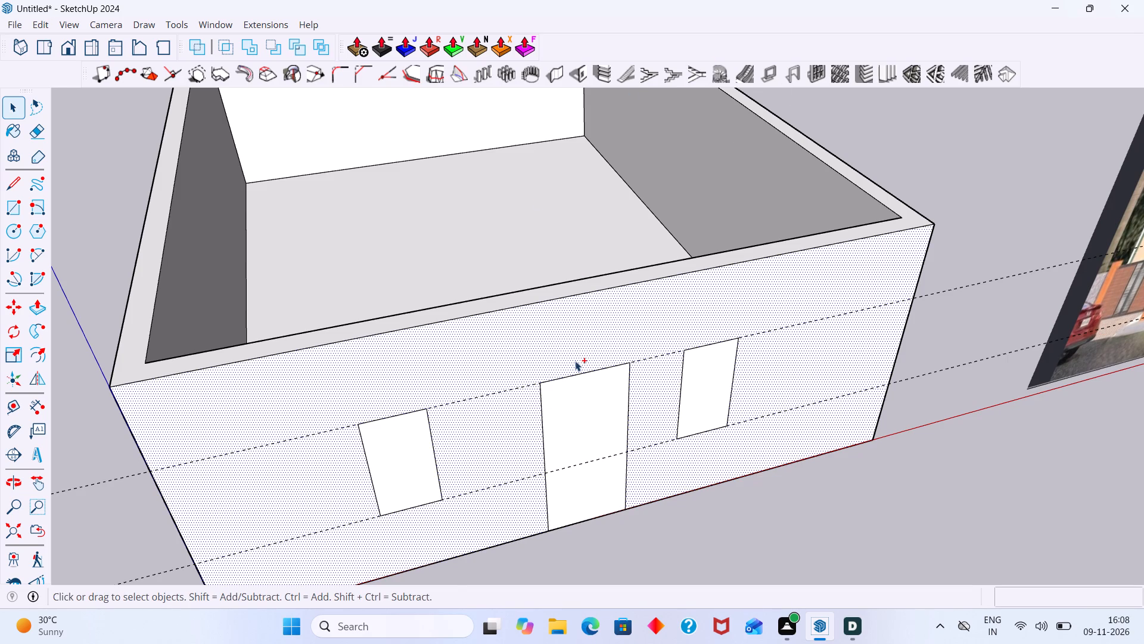
{"action": "key", "text": "ctrl+z"}
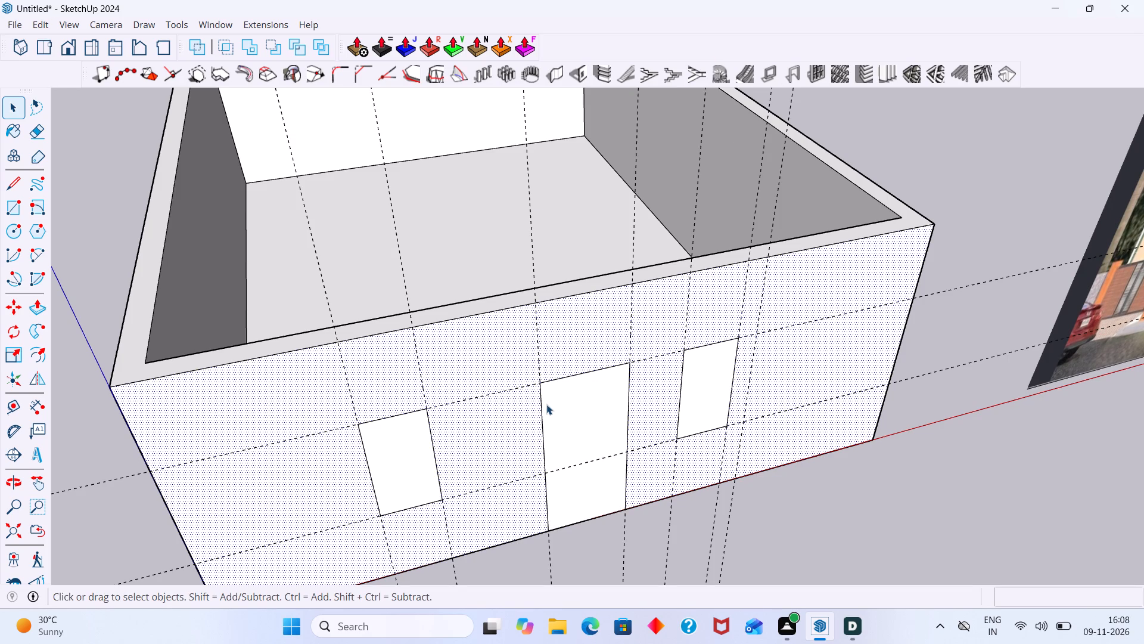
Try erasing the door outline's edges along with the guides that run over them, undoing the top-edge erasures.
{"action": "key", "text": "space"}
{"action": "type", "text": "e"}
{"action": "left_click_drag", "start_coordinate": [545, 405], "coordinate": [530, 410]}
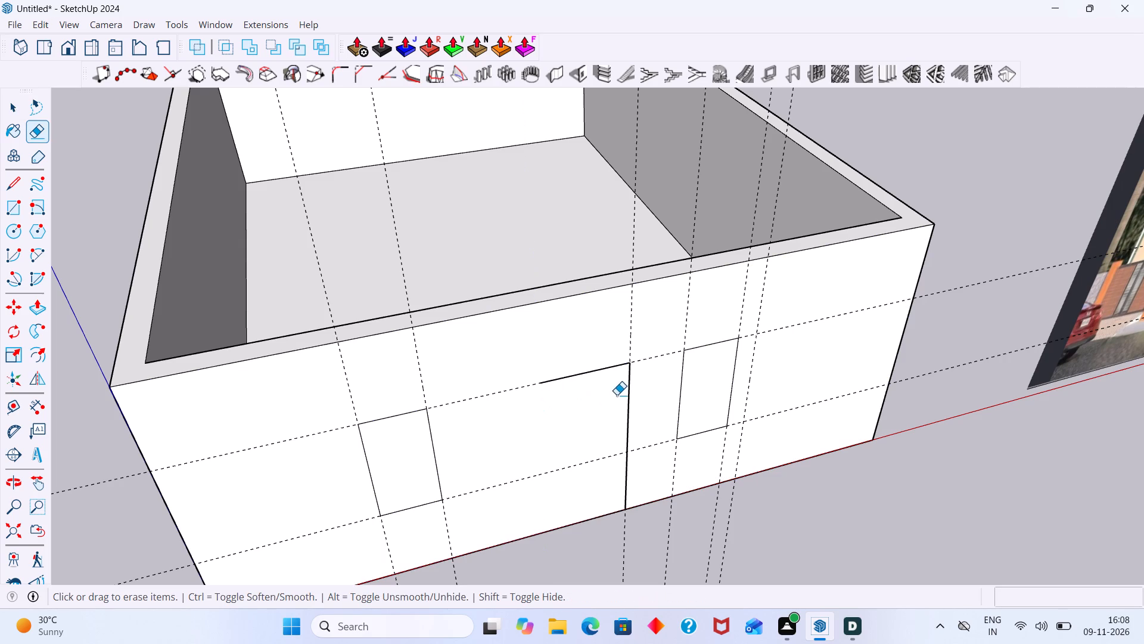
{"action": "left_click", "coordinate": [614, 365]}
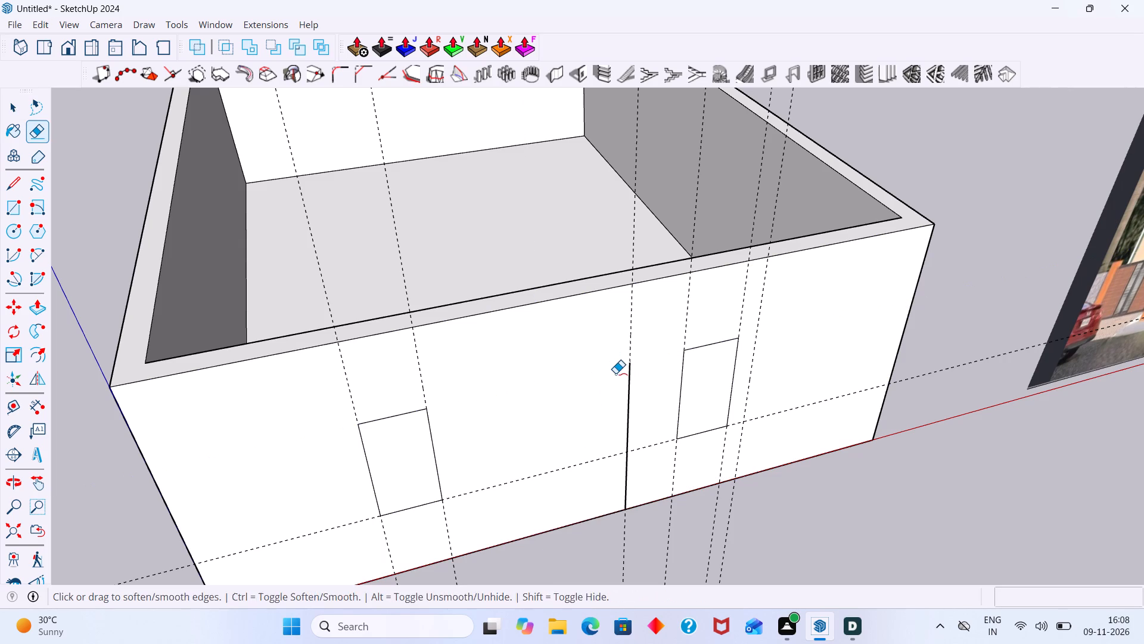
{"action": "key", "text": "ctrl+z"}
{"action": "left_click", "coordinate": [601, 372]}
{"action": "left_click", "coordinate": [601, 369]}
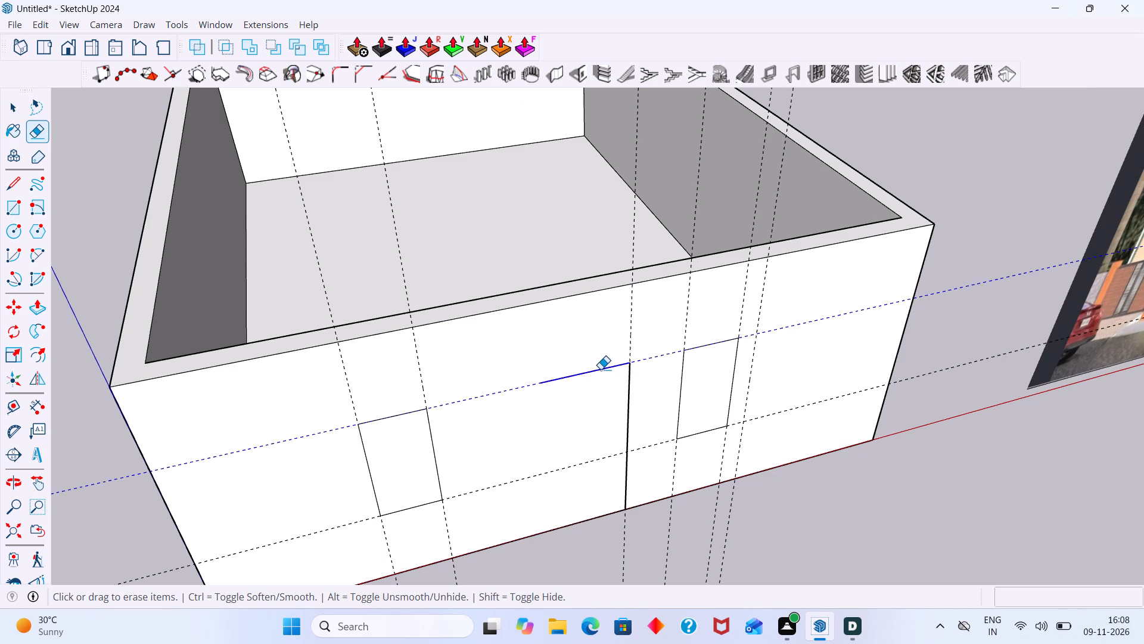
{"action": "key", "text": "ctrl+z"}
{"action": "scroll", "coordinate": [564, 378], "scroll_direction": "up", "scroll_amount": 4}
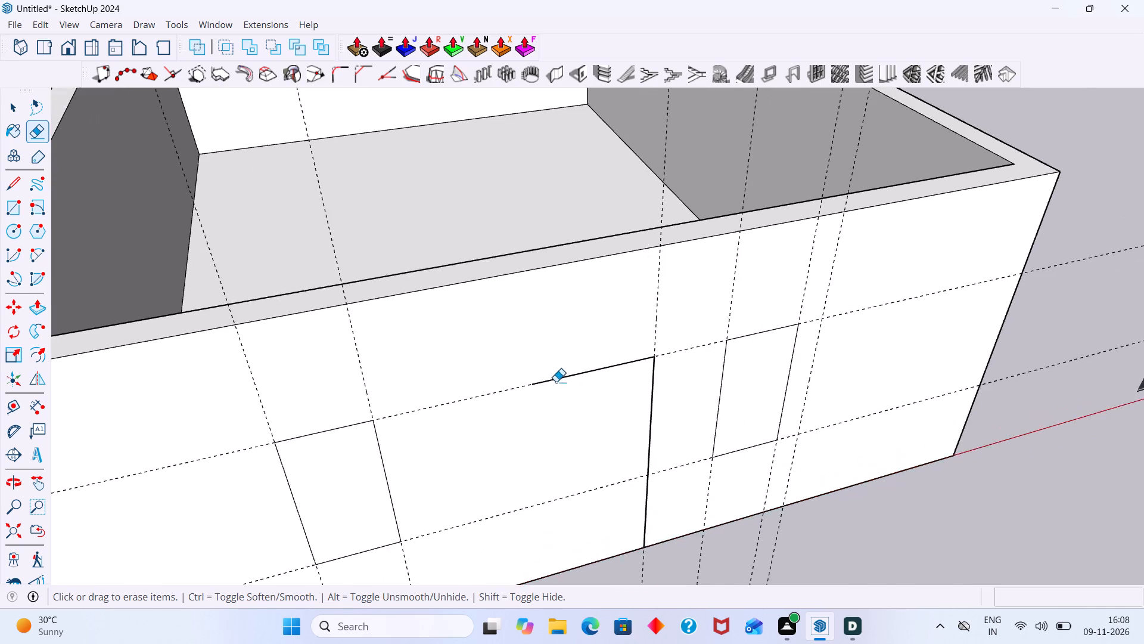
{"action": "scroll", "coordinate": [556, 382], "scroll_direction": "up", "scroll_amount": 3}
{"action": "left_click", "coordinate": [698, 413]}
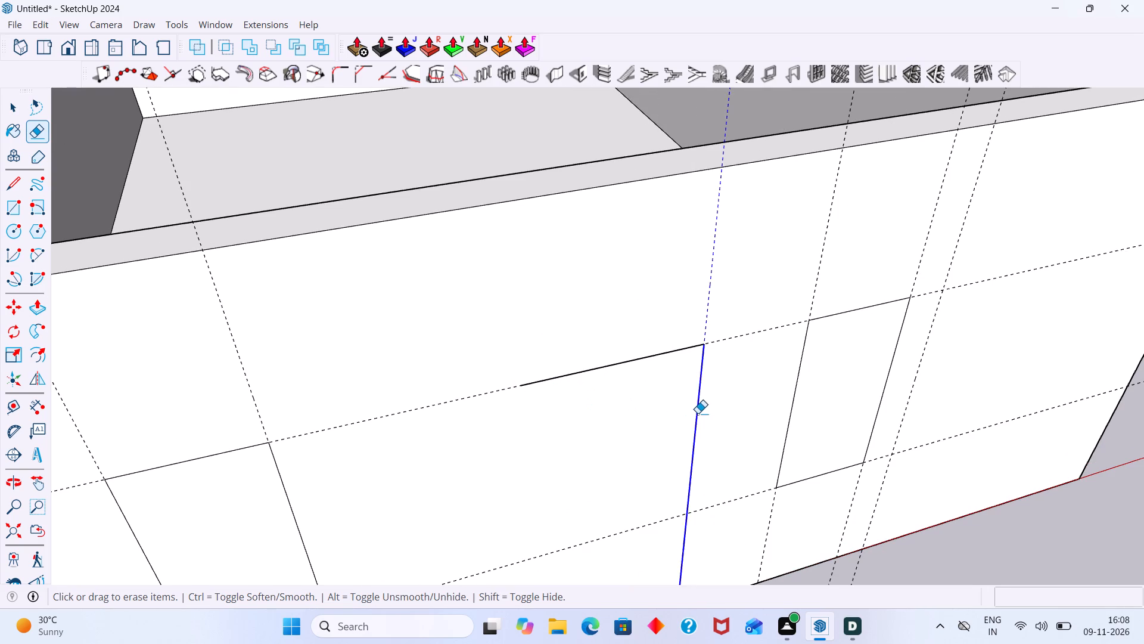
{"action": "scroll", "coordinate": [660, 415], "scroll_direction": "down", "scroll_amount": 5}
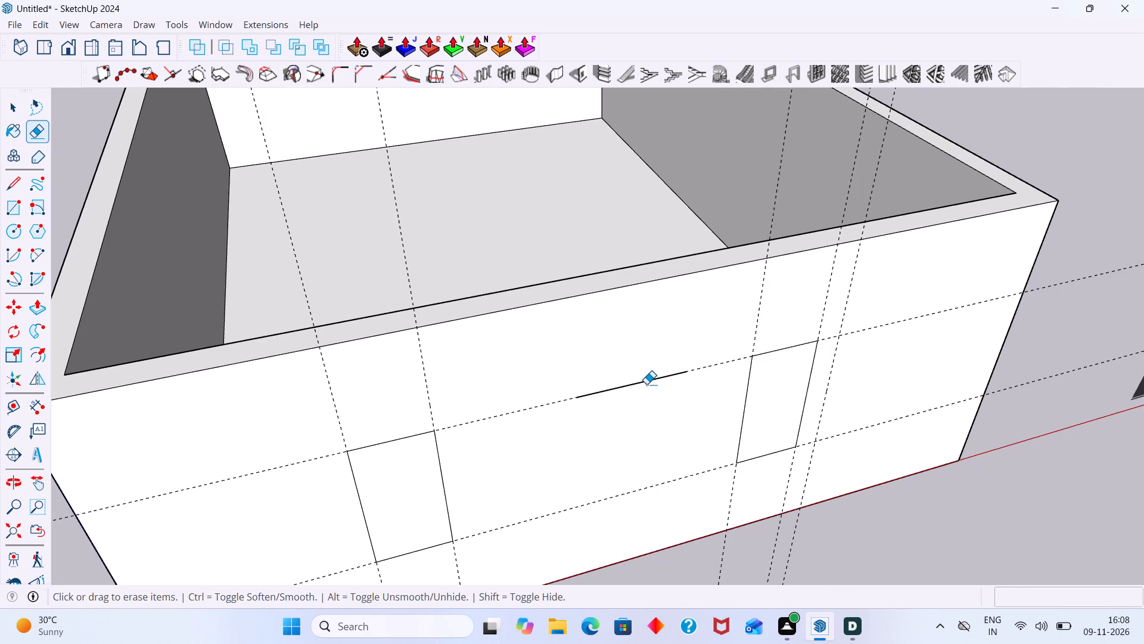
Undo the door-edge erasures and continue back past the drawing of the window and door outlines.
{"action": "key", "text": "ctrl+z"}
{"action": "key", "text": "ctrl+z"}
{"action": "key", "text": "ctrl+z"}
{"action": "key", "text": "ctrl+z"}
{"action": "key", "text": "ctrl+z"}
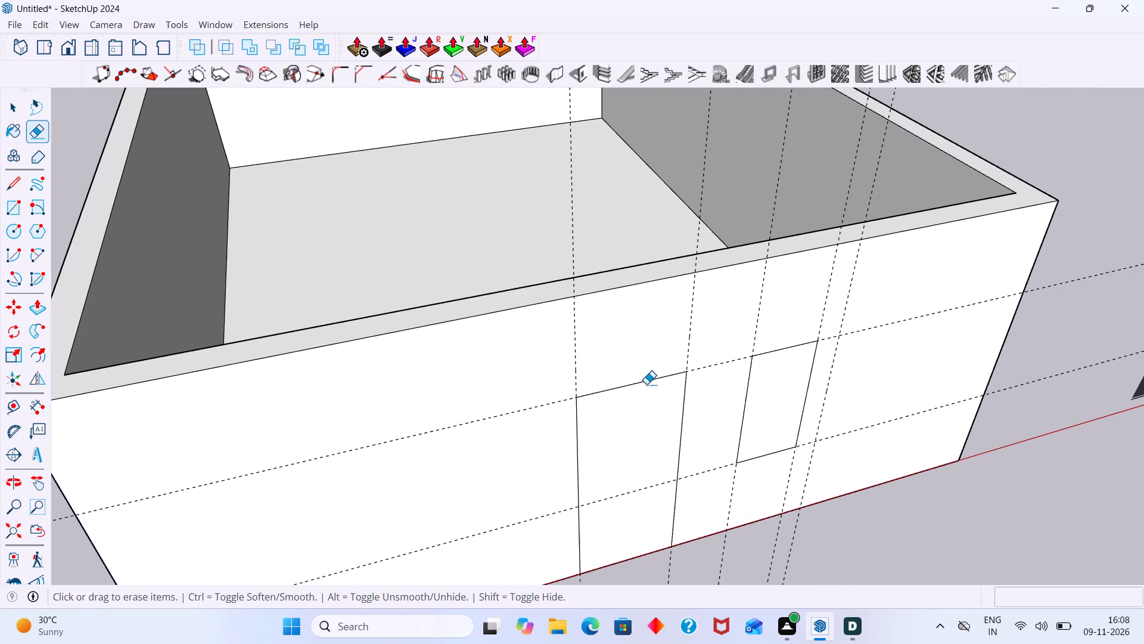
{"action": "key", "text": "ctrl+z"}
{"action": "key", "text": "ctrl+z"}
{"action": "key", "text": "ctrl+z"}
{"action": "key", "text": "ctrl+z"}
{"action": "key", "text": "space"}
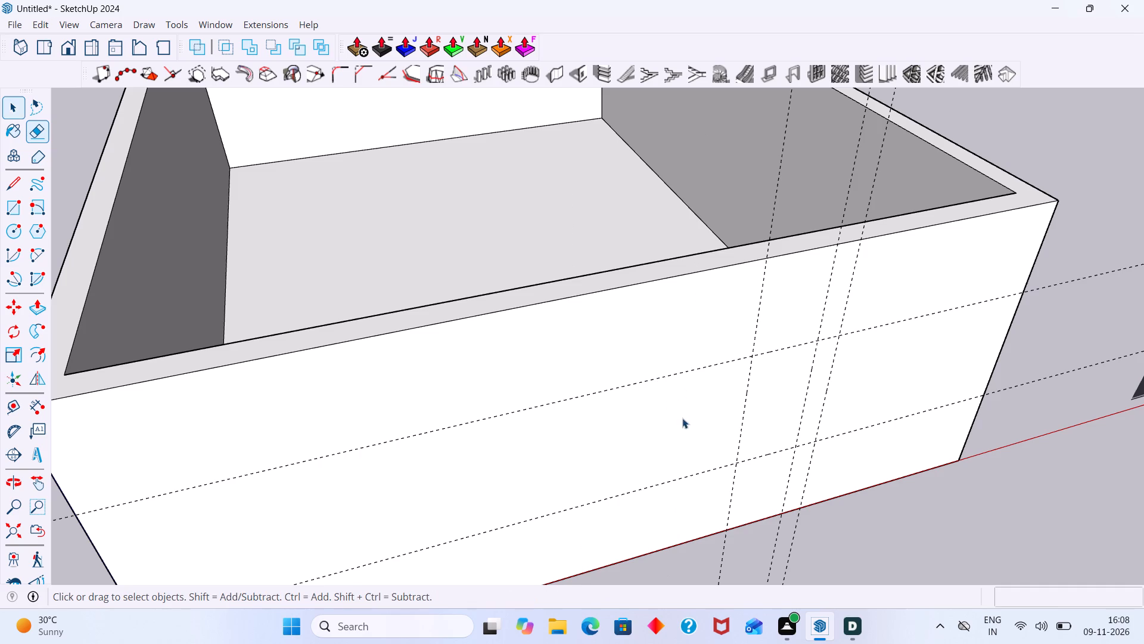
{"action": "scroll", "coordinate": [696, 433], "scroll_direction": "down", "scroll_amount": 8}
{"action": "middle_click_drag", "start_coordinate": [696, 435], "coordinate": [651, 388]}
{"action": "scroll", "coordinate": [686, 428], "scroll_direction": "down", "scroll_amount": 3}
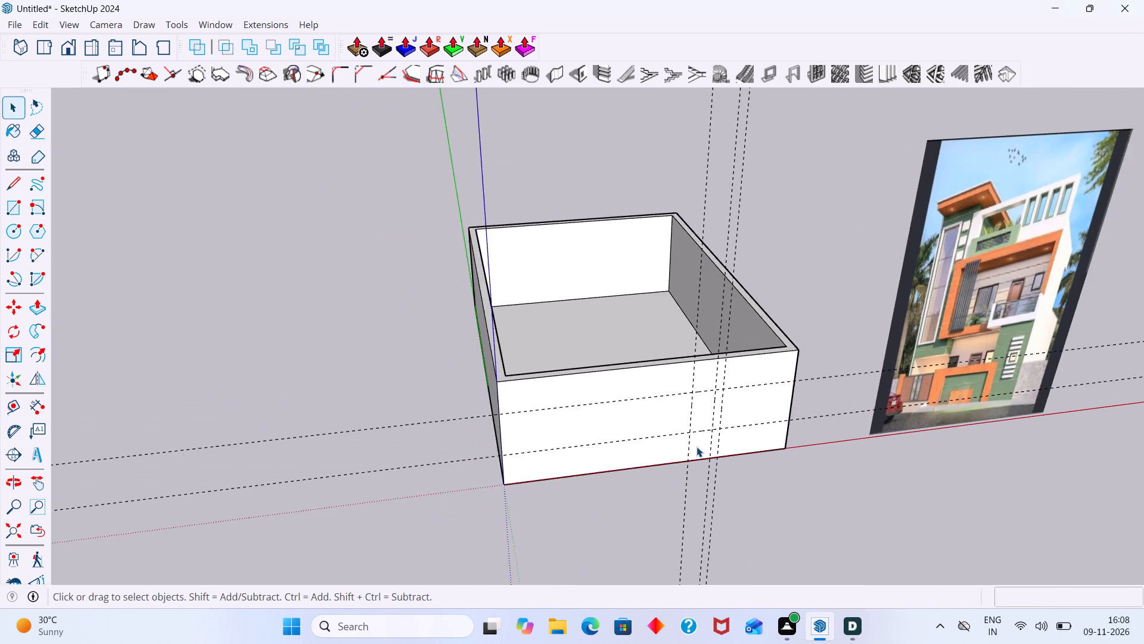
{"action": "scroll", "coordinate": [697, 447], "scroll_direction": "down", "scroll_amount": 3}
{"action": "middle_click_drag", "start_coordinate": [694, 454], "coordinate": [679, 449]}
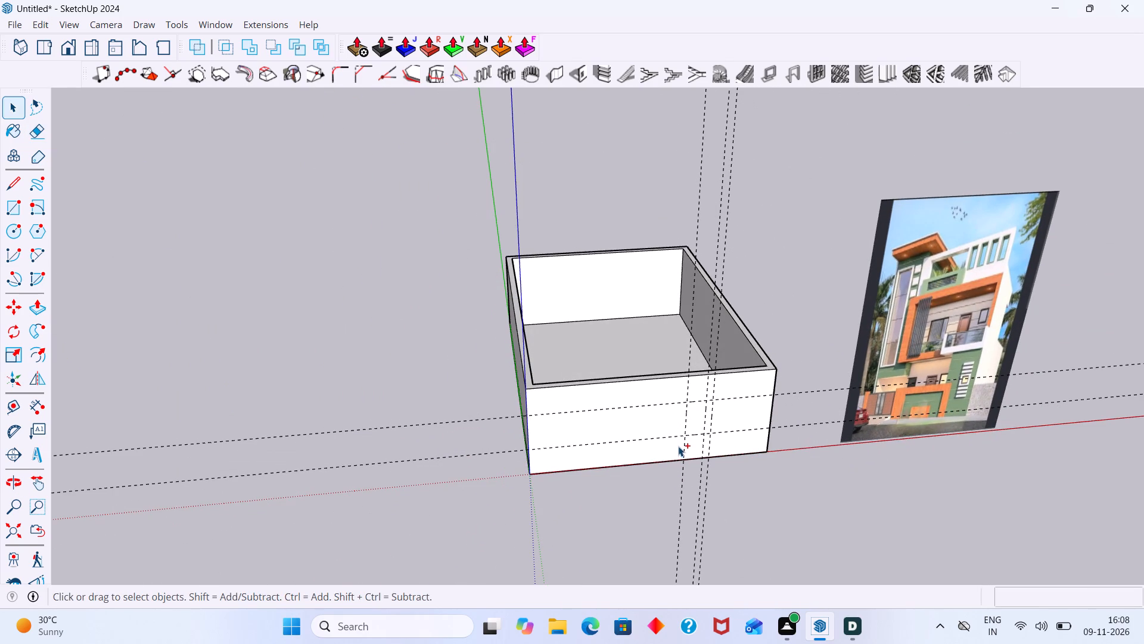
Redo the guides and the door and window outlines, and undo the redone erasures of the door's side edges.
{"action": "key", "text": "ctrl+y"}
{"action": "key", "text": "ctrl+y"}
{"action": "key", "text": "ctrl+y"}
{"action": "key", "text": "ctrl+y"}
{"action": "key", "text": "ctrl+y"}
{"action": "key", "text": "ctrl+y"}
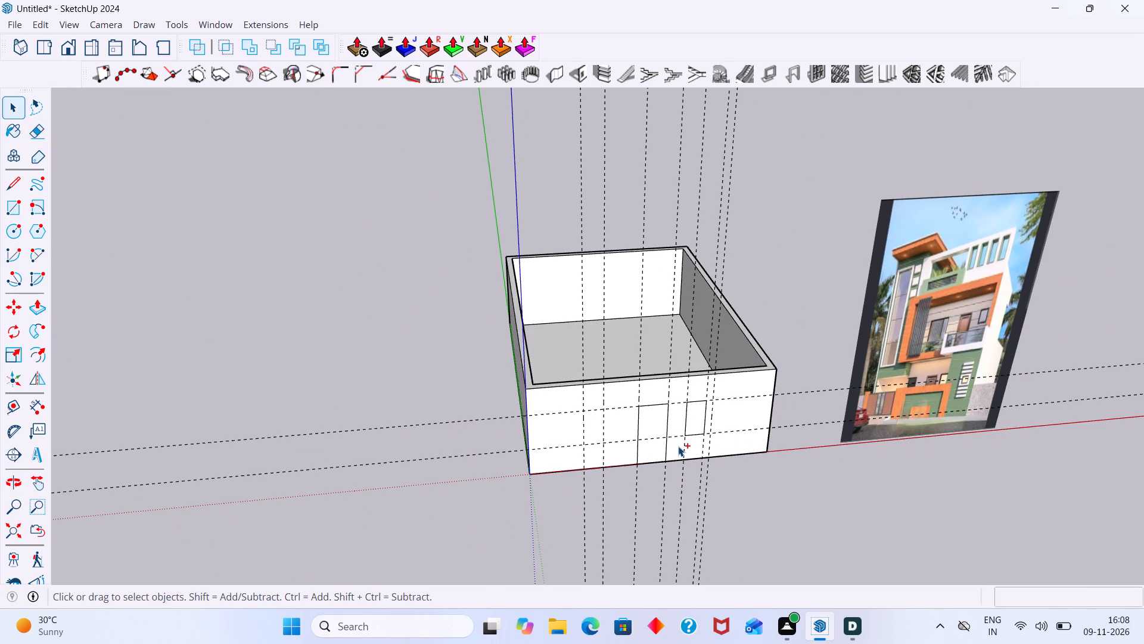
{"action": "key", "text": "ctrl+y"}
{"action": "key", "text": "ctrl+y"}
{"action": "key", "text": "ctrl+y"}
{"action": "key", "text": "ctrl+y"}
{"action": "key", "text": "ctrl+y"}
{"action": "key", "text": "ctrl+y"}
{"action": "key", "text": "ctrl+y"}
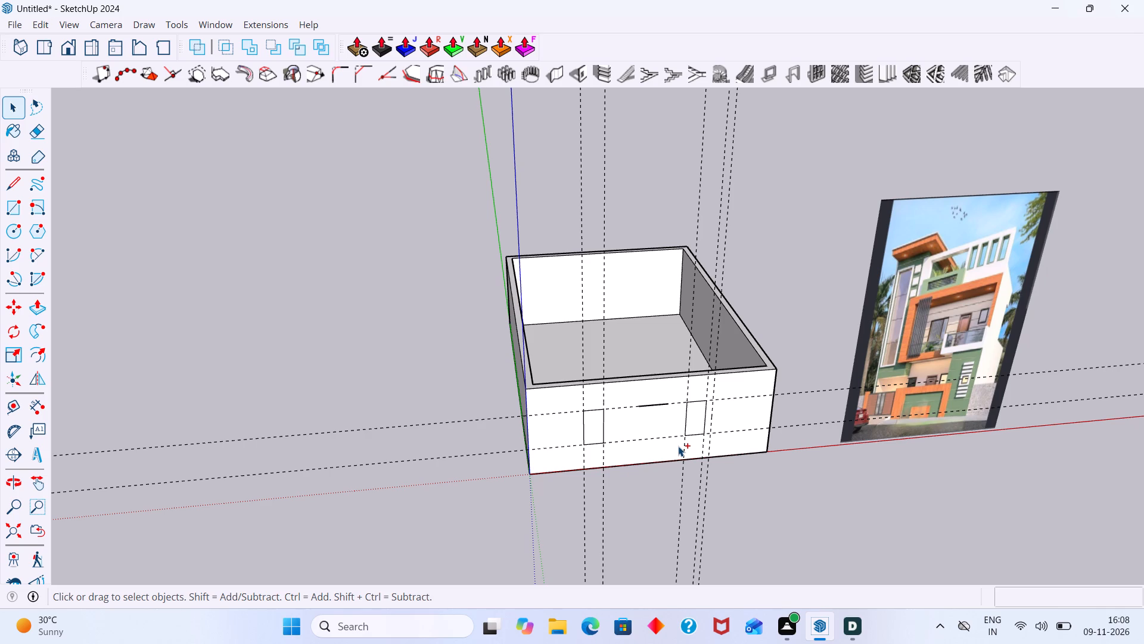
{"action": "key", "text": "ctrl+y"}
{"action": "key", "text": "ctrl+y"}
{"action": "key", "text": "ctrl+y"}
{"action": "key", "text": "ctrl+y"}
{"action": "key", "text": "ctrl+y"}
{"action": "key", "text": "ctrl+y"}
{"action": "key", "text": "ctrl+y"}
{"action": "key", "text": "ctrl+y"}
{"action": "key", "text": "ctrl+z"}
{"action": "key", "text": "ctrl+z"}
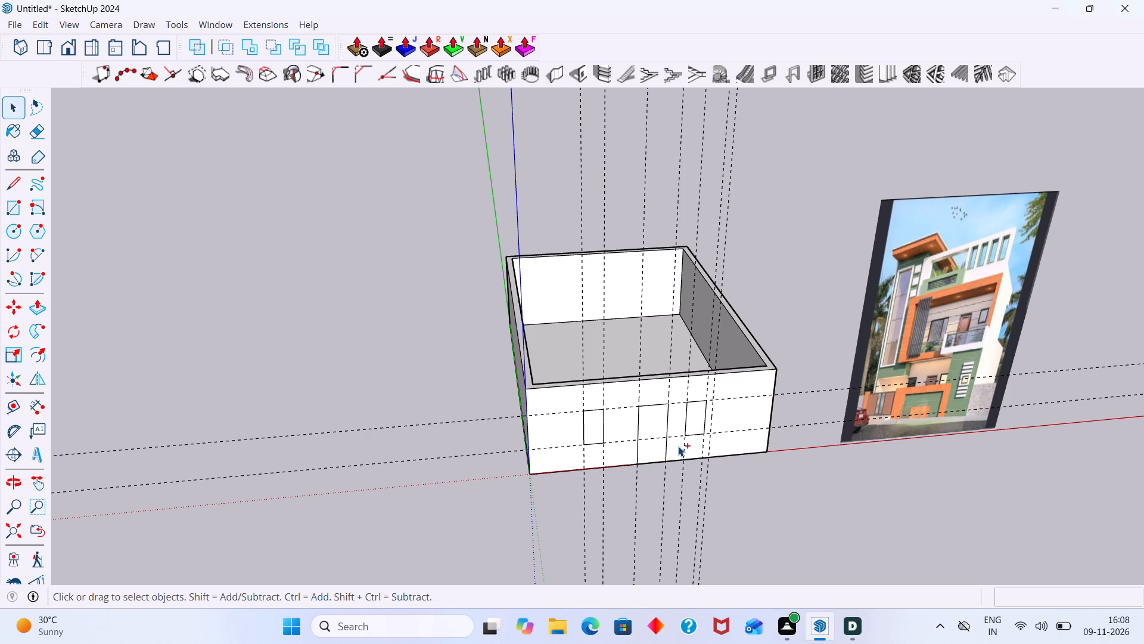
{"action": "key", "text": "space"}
Push the window face nearest the origin 9" inward, level with the wall's inner face, to cut its opening.
{"action": "scroll", "coordinate": [605, 445], "scroll_direction": "up", "scroll_amount": 2}
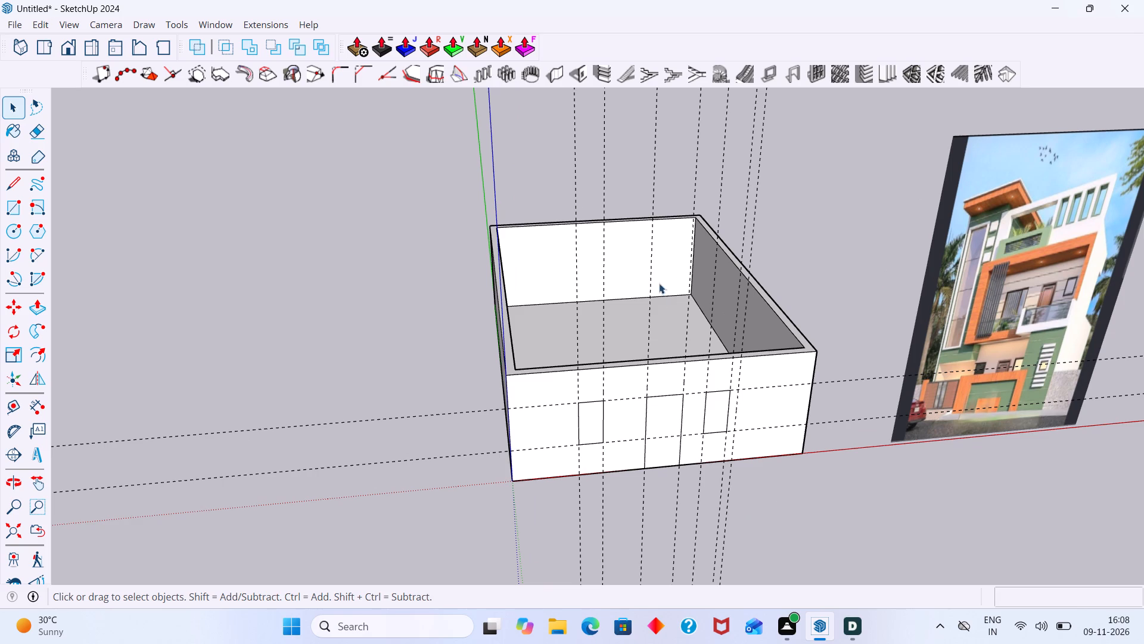
{"action": "scroll", "coordinate": [583, 438], "scroll_direction": "up", "scroll_amount": 3}
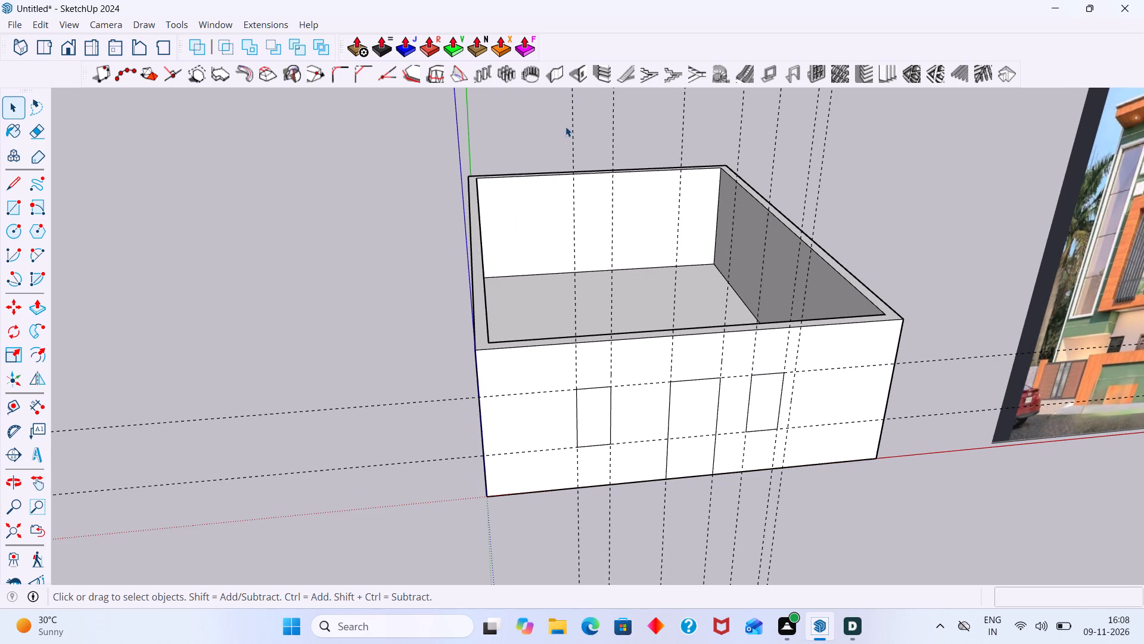
{"action": "left_click", "coordinate": [589, 413]}
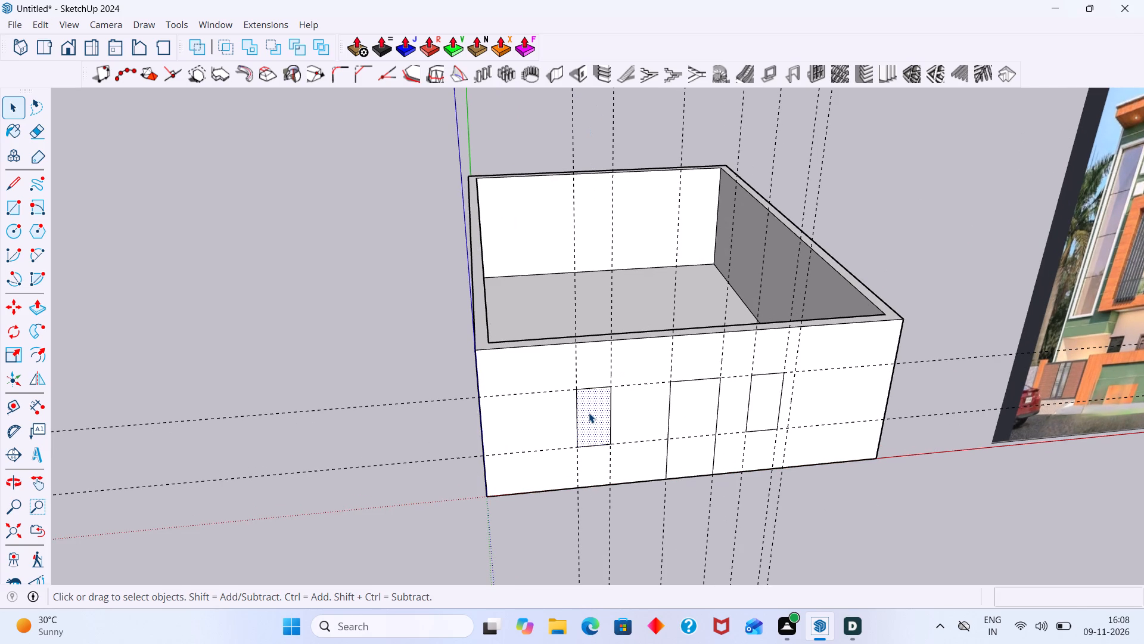
{"action": "key", "text": "p"}
{"action": "left_click", "coordinate": [589, 413]}
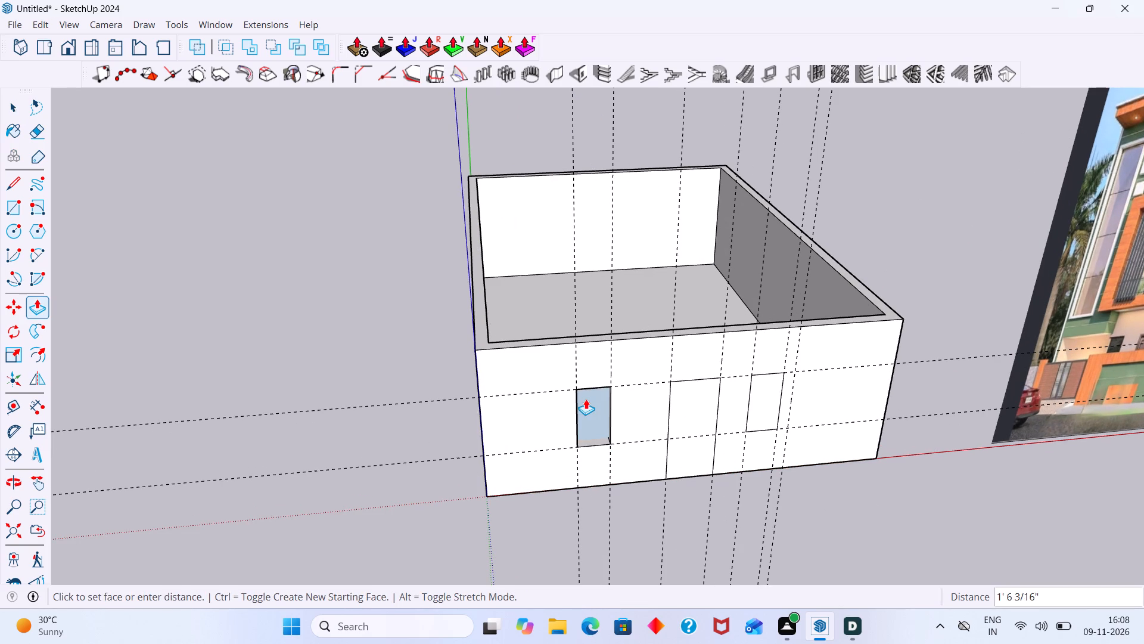
{"action": "middle_click_drag", "start_coordinate": [585, 398], "coordinate": [725, 632]}
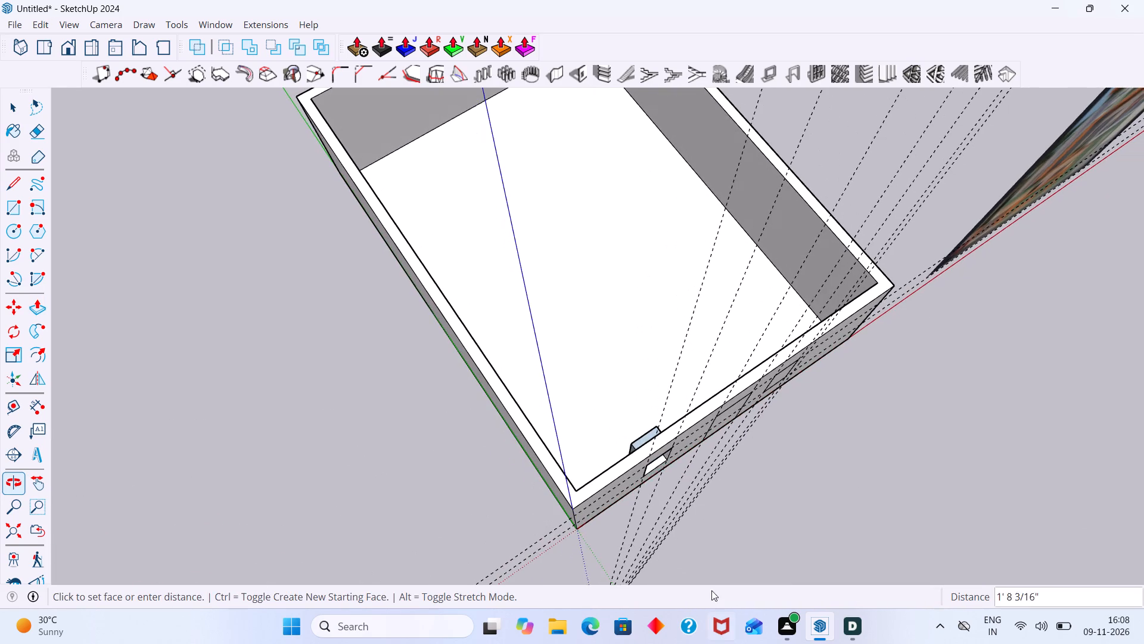
{"action": "scroll", "coordinate": [633, 445], "scroll_direction": "up", "scroll_amount": 2}
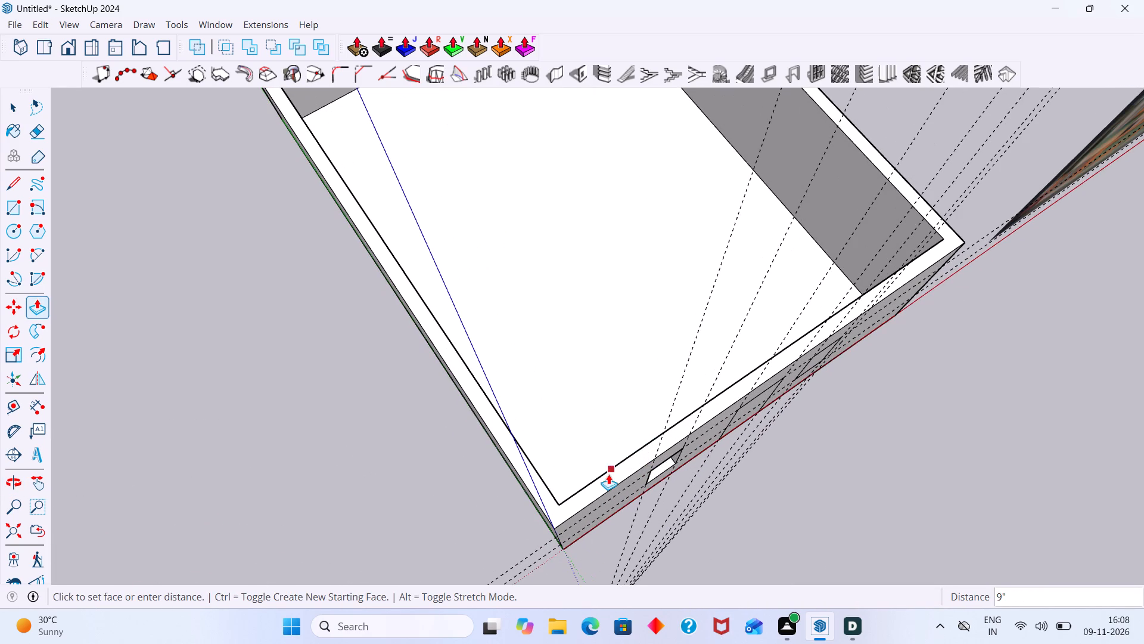
{"action": "left_click", "coordinate": [562, 499]}
{"action": "key", "text": "space"}
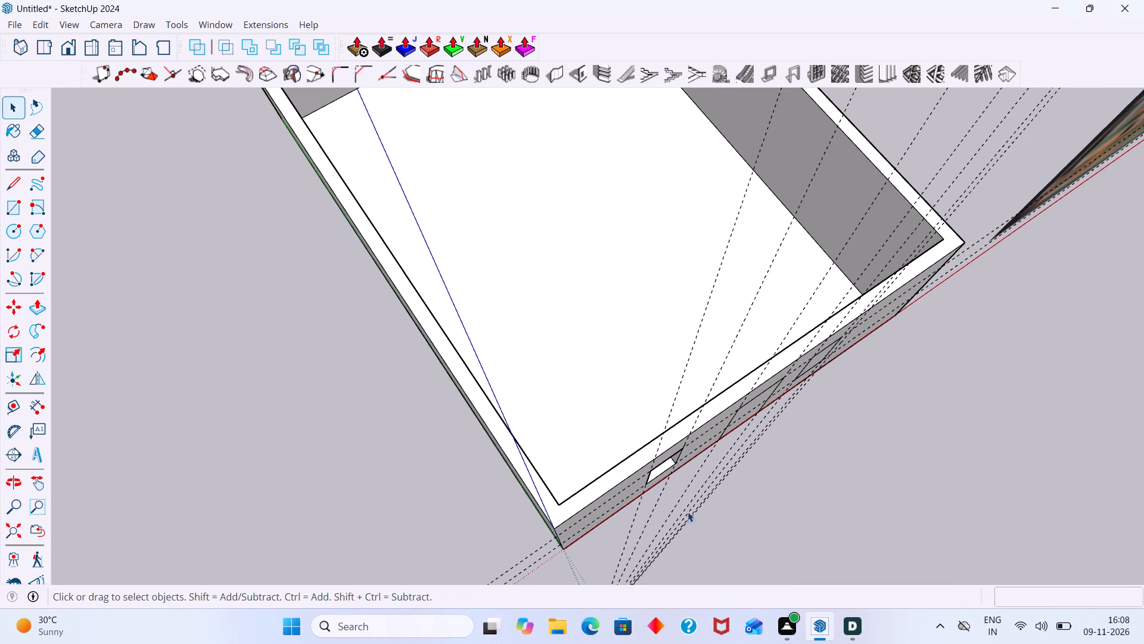
Push the door face 9" inward, level with the front wall's inner face, to cut the doorway.
{"action": "middle_click_drag", "start_coordinate": [680, 498], "coordinate": [594, 353]}
{"action": "scroll", "coordinate": [627, 426], "scroll_direction": "up", "scroll_amount": 4}
{"action": "middle_click_drag", "start_coordinate": [630, 444], "coordinate": [1008, 466]}
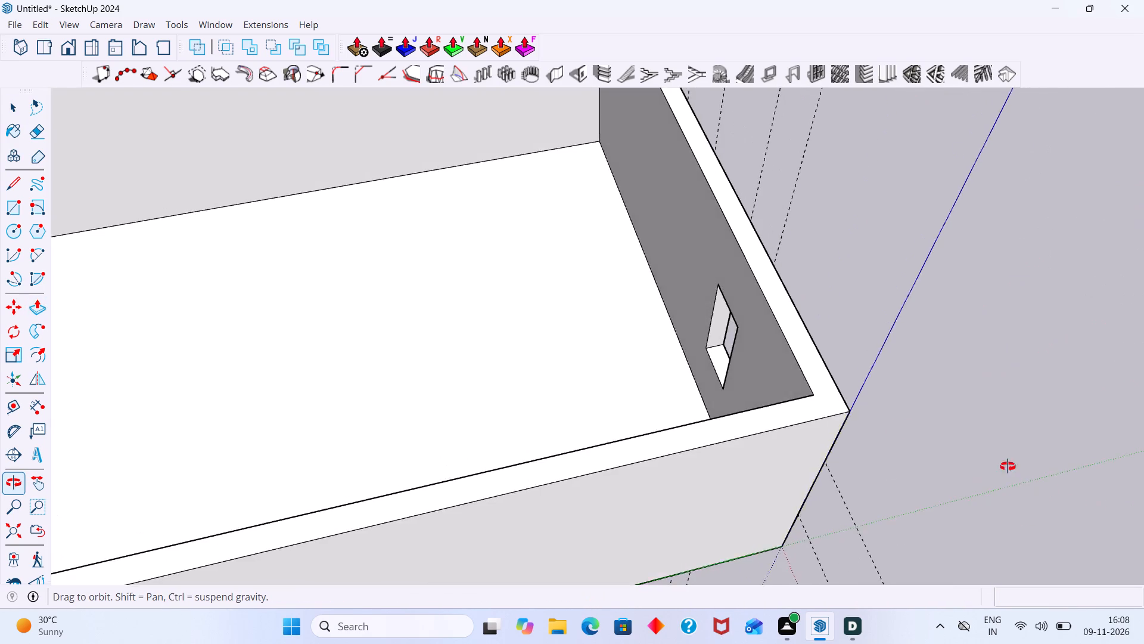
{"action": "middle_click_drag", "start_coordinate": [1008, 466], "coordinate": [628, 350]}
{"action": "scroll", "coordinate": [800, 530], "scroll_direction": "down", "scroll_amount": 4}
{"action": "middle_click_drag", "start_coordinate": [806, 534], "coordinate": [756, 509]}
{"action": "left_click", "coordinate": [760, 477]}
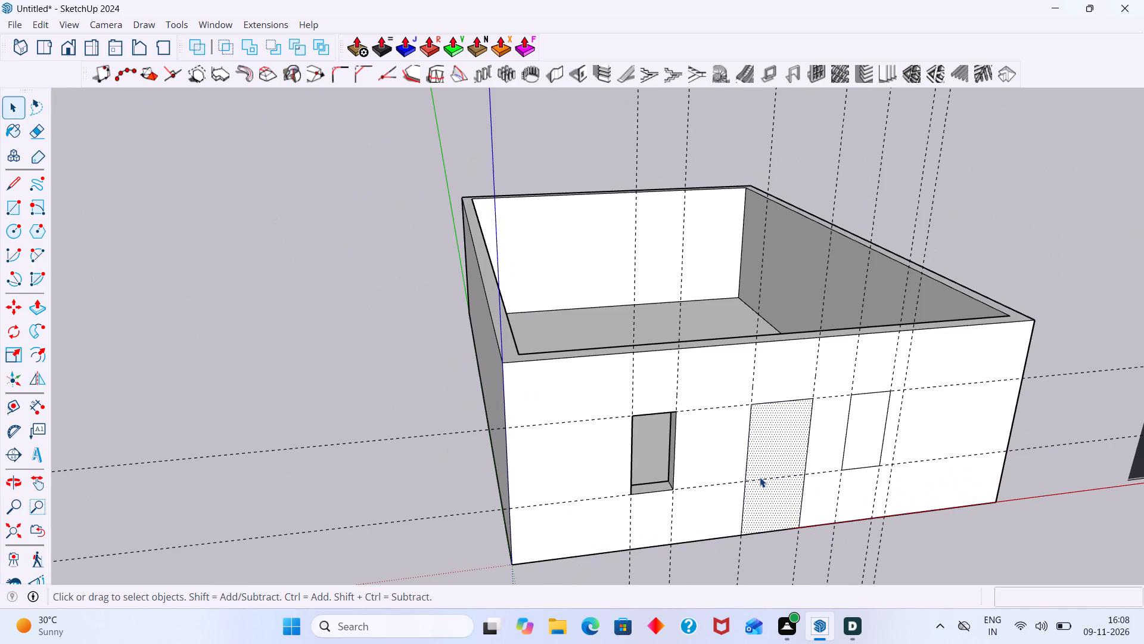
{"action": "key", "text": "p"}
{"action": "left_click", "coordinate": [760, 477]}
{"action": "middle_click_drag", "start_coordinate": [755, 448], "coordinate": [780, 553]}
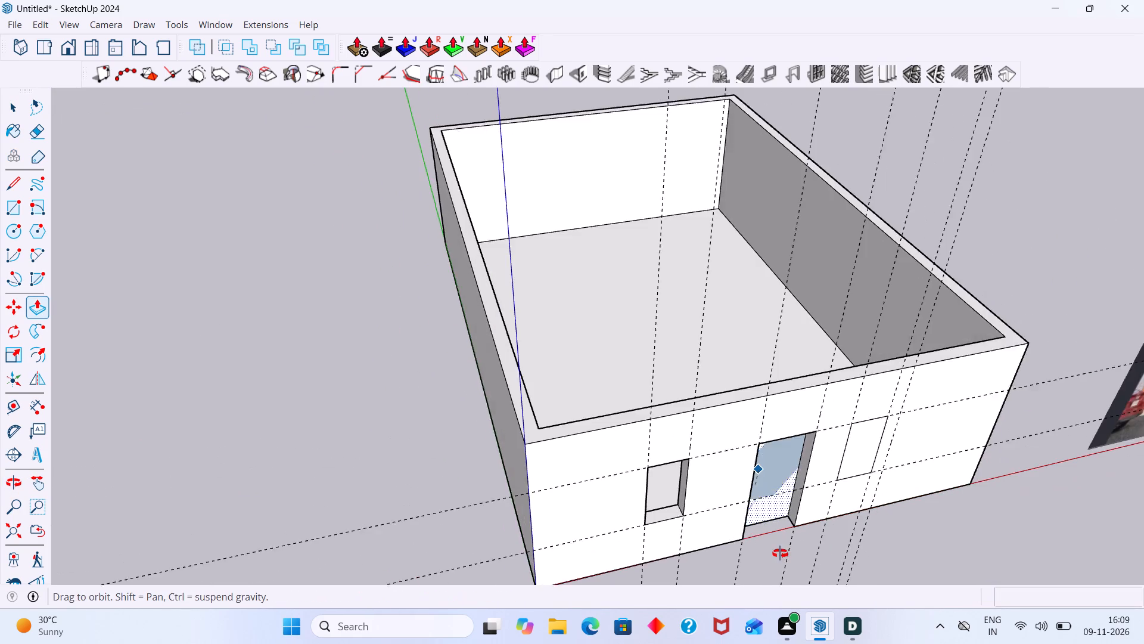
{"action": "middle_click_drag", "start_coordinate": [780, 553], "coordinate": [781, 545]}
{"action": "scroll", "coordinate": [781, 551], "scroll_direction": "up", "scroll_amount": 1}
{"action": "middle_click_drag", "start_coordinate": [742, 376], "coordinate": [886, 521]}
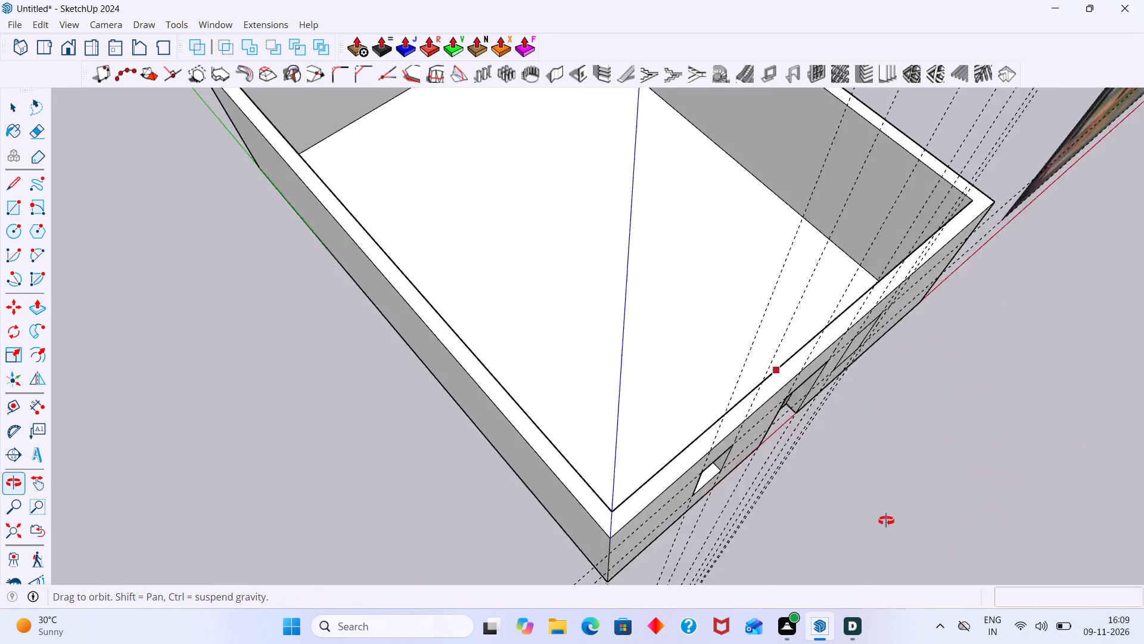
{"action": "middle_click_drag", "start_coordinate": [886, 521], "coordinate": [908, 537]}
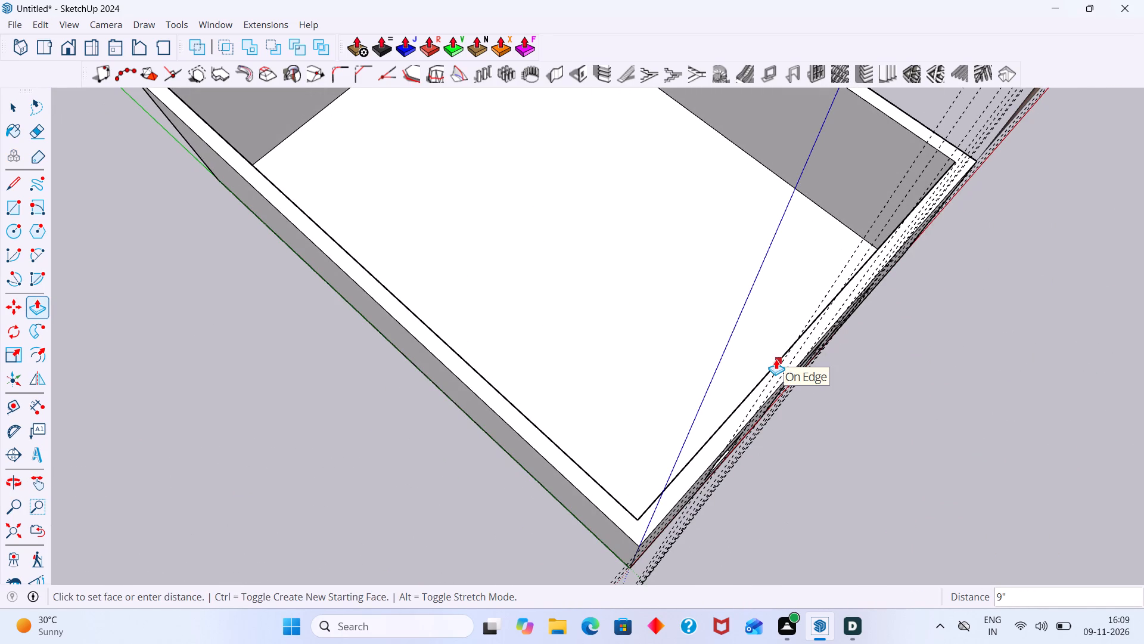
{"action": "double_click", "coordinate": [776, 359]}
{"action": "key", "text": "space"}
Inspect the cut doorway from inside the shell.
{"action": "middle_click_drag", "start_coordinate": [809, 410], "coordinate": [691, 284]}
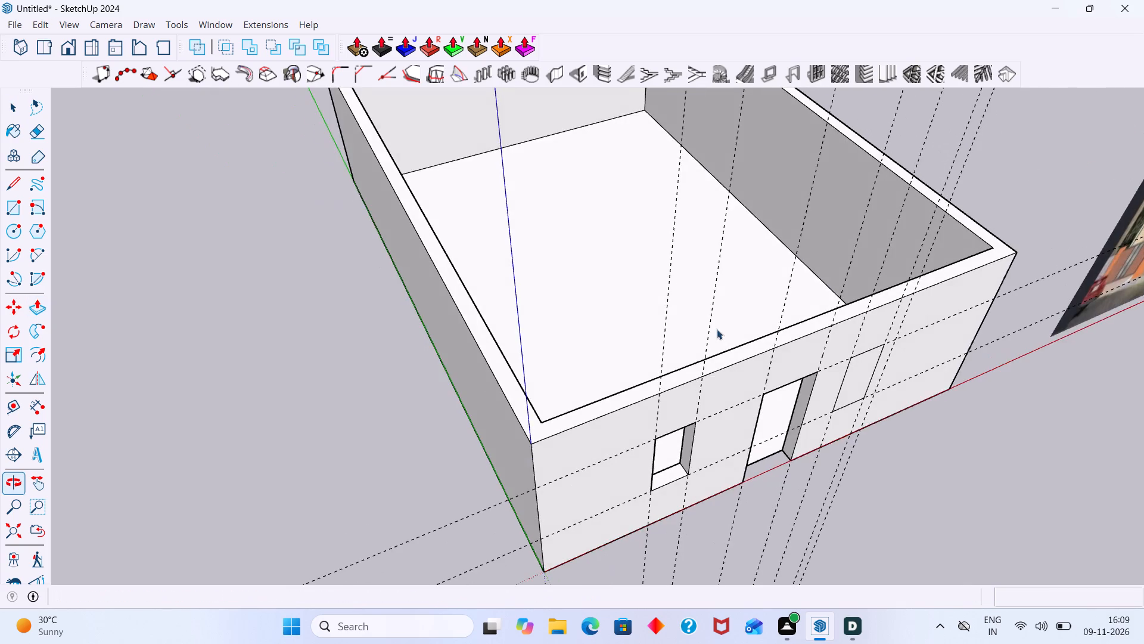
{"action": "middle_click_drag", "start_coordinate": [792, 392], "coordinate": [711, 278]}
{"action": "scroll", "coordinate": [764, 406], "scroll_direction": "up", "scroll_amount": 1}
{"action": "middle_click_drag", "start_coordinate": [771, 422], "coordinate": [1143, 514]}
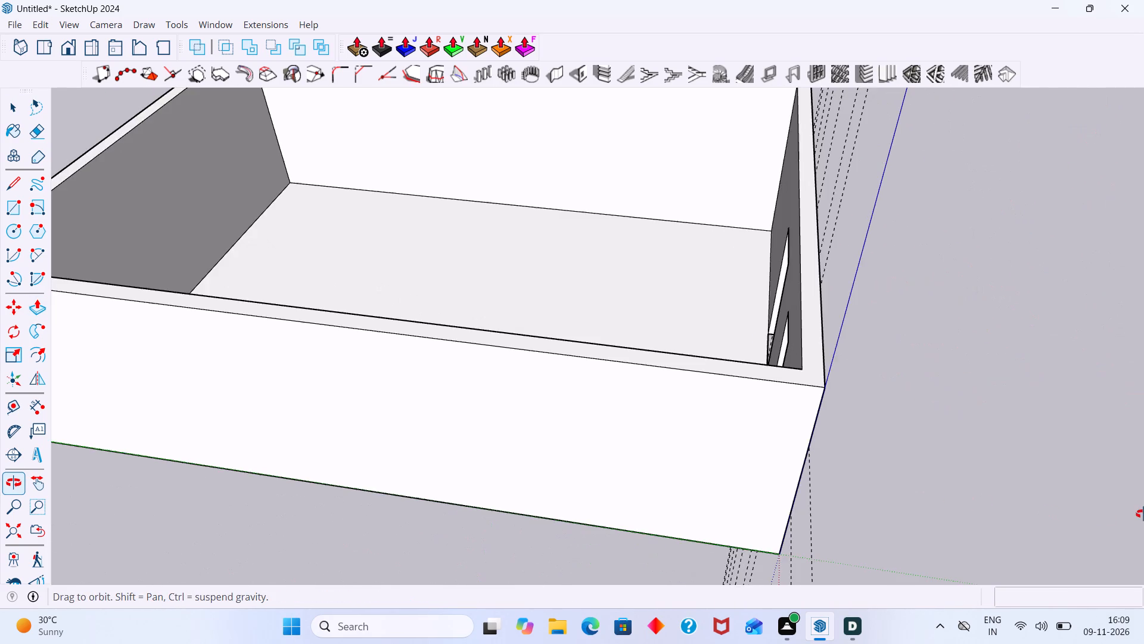
{"action": "middle_click_drag", "start_coordinate": [1143, 514], "coordinate": [1118, 495]}
{"action": "middle_click_drag", "start_coordinate": [704, 414], "coordinate": [870, 405]}
{"action": "scroll", "coordinate": [642, 193], "scroll_direction": "up", "scroll_amount": 10}
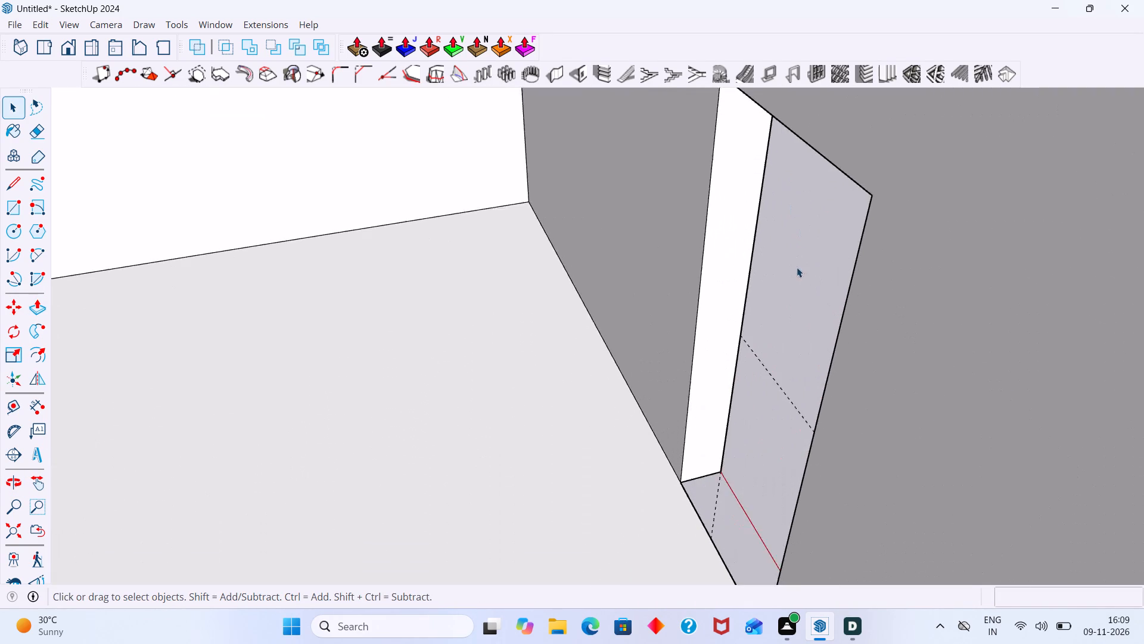
{"action": "scroll", "coordinate": [797, 267], "scroll_direction": "up", "scroll_amount": 3}
{"action": "middle_click", "coordinate": [807, 314]}
{"action": "left_click", "coordinate": [808, 314]}
{"action": "double_click", "coordinate": [808, 314]}
{"action": "scroll", "coordinate": [806, 321], "scroll_direction": "down", "scroll_amount": 2}
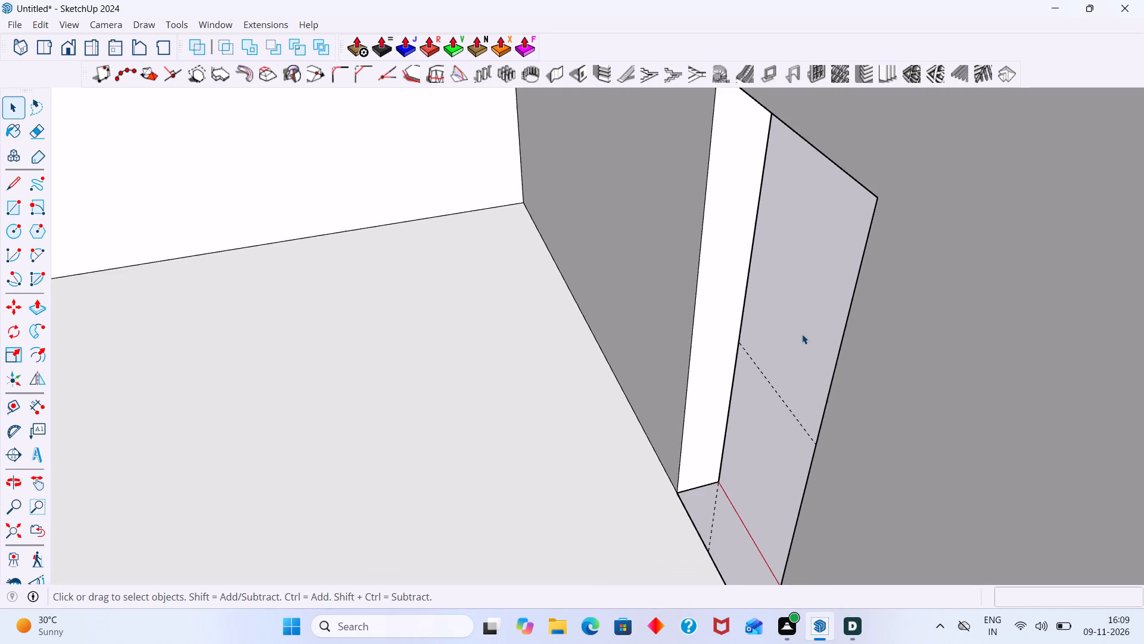
{"action": "middle_click_drag", "start_coordinate": [801, 335], "coordinate": [453, 340]}
Push the face of the window farthest from the origin 9" inward, level with the wall's inner face, to cut its opening.
{"action": "scroll", "coordinate": [496, 365], "scroll_direction": "down", "scroll_amount": 3}
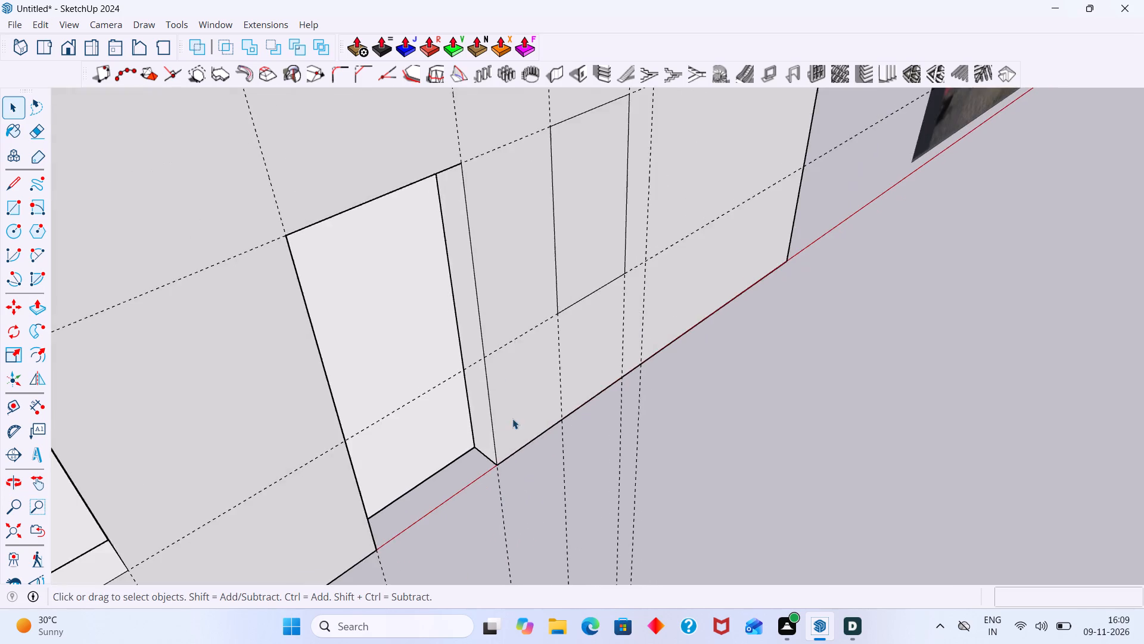
{"action": "scroll", "coordinate": [512, 419], "scroll_direction": "down", "scroll_amount": 8}
{"action": "middle_click_drag", "start_coordinate": [532, 429], "coordinate": [369, 409]}
{"action": "scroll", "coordinate": [509, 348], "scroll_direction": "up", "scroll_amount": 4}
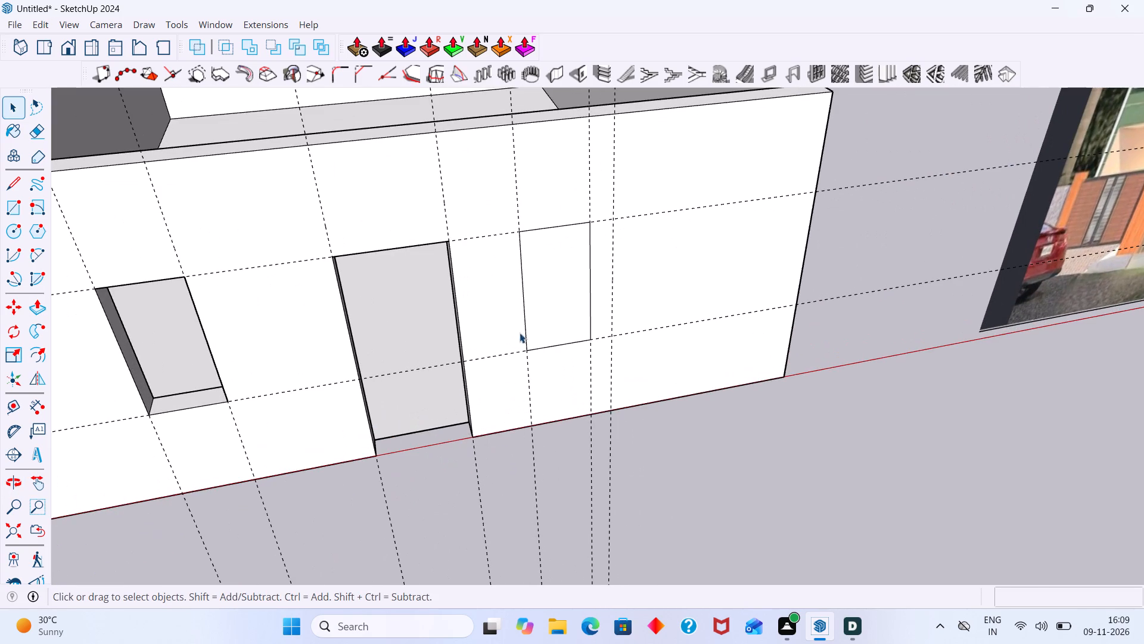
{"action": "left_click", "coordinate": [549, 308]}
{"action": "key", "text": "p"}
{"action": "left_click", "coordinate": [545, 309]}
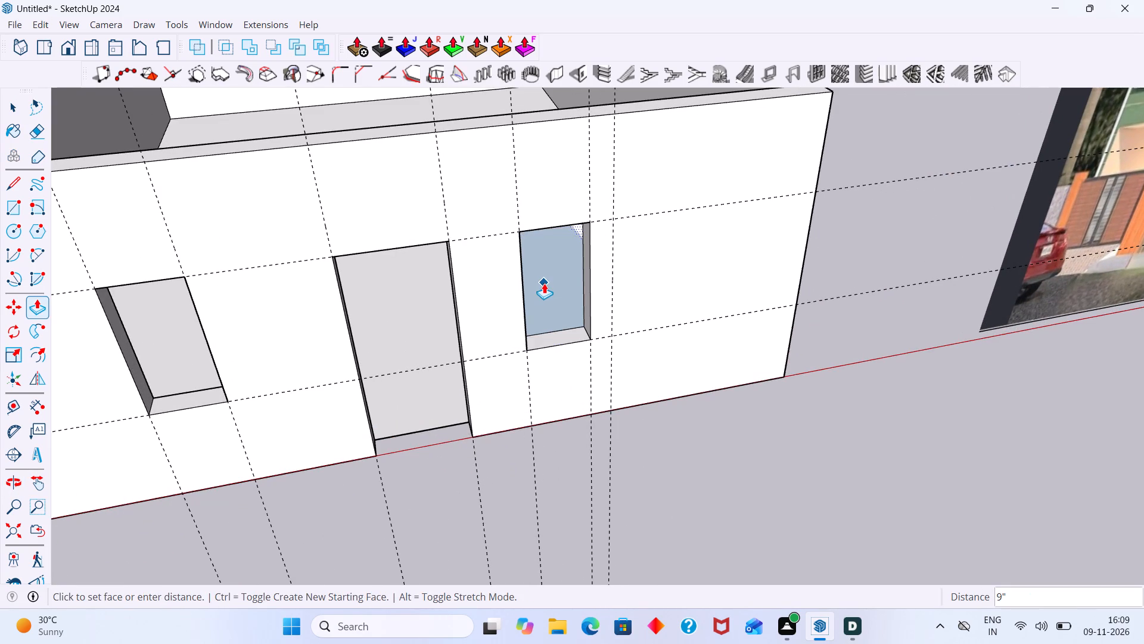
{"action": "middle_click_drag", "start_coordinate": [539, 271], "coordinate": [585, 367]}
{"action": "scroll", "coordinate": [586, 371], "scroll_direction": "up", "scroll_amount": 1}
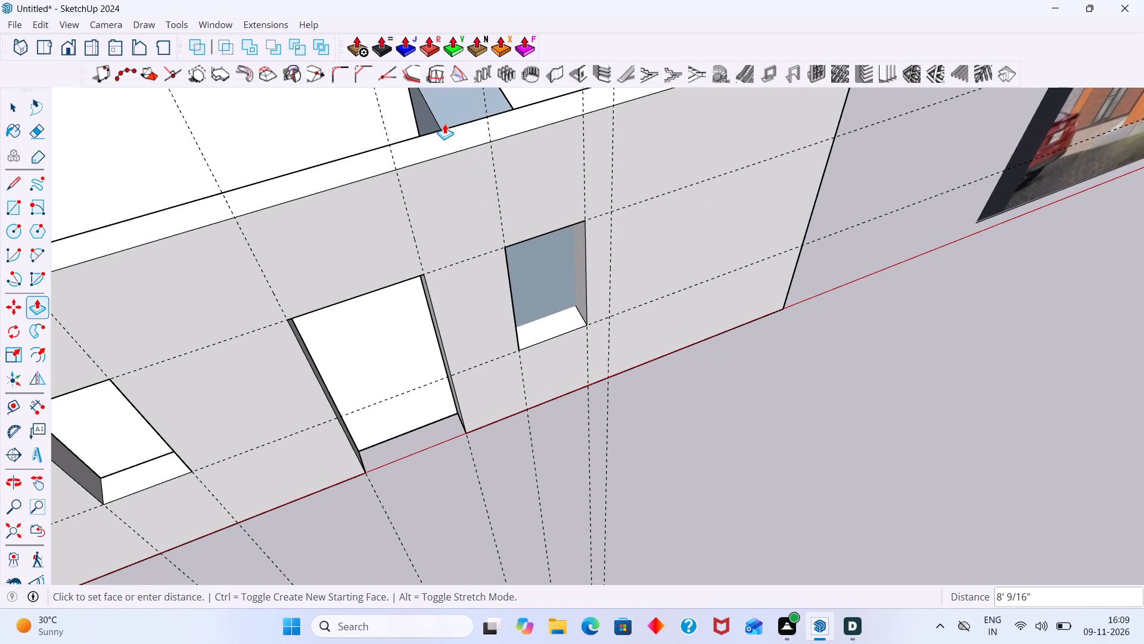
{"action": "double_click", "coordinate": [444, 127]}
{"action": "key", "text": "space"}
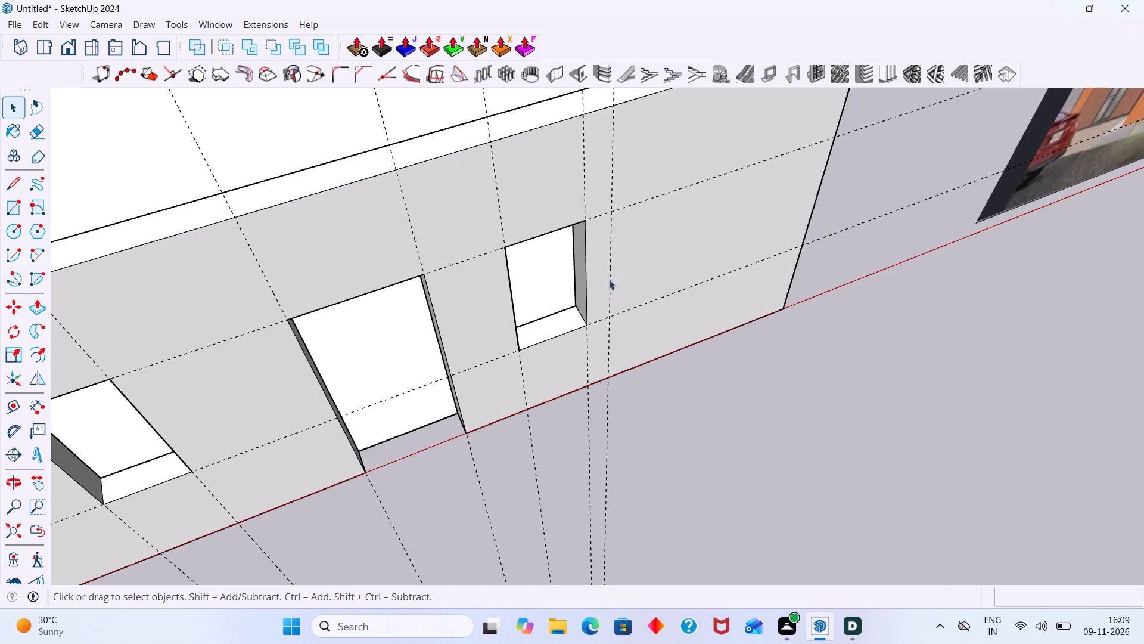
Erase the vertical guides running through the openings and the two horizontal guides across the front wall.
{"action": "scroll", "coordinate": [694, 358], "scroll_direction": "down", "scroll_amount": 5}
{"action": "middle_click_drag", "start_coordinate": [707, 414], "coordinate": [630, 360]}
{"action": "scroll", "coordinate": [684, 365], "scroll_direction": "down", "scroll_amount": 3}
{"action": "scroll", "coordinate": [623, 382], "scroll_direction": "down", "scroll_amount": 1}
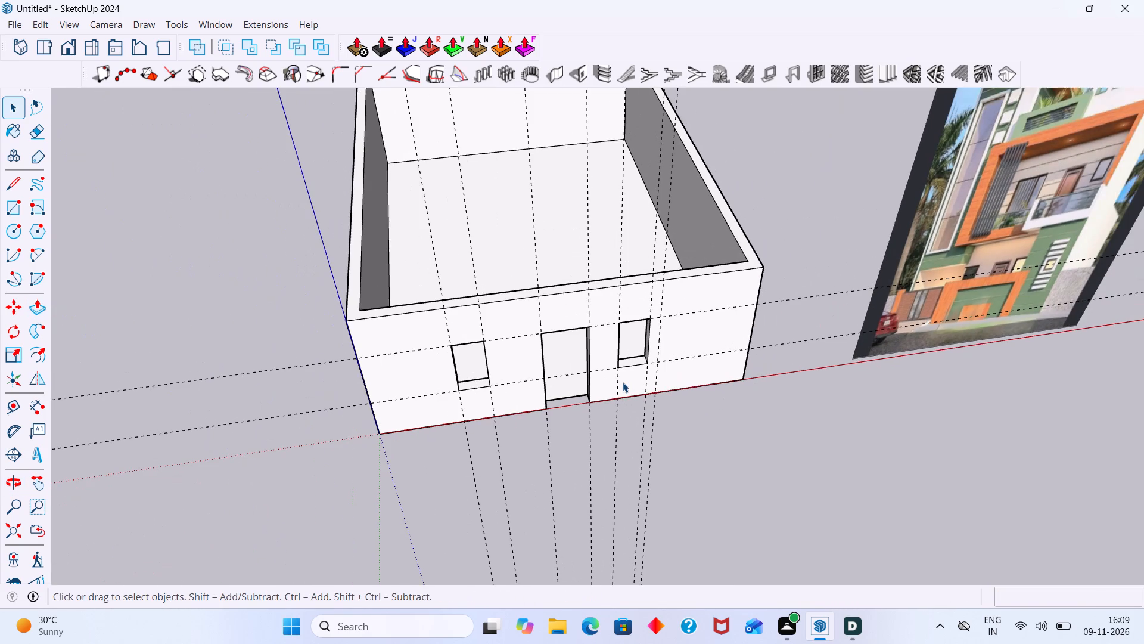
{"action": "left_click", "coordinate": [736, 333]}
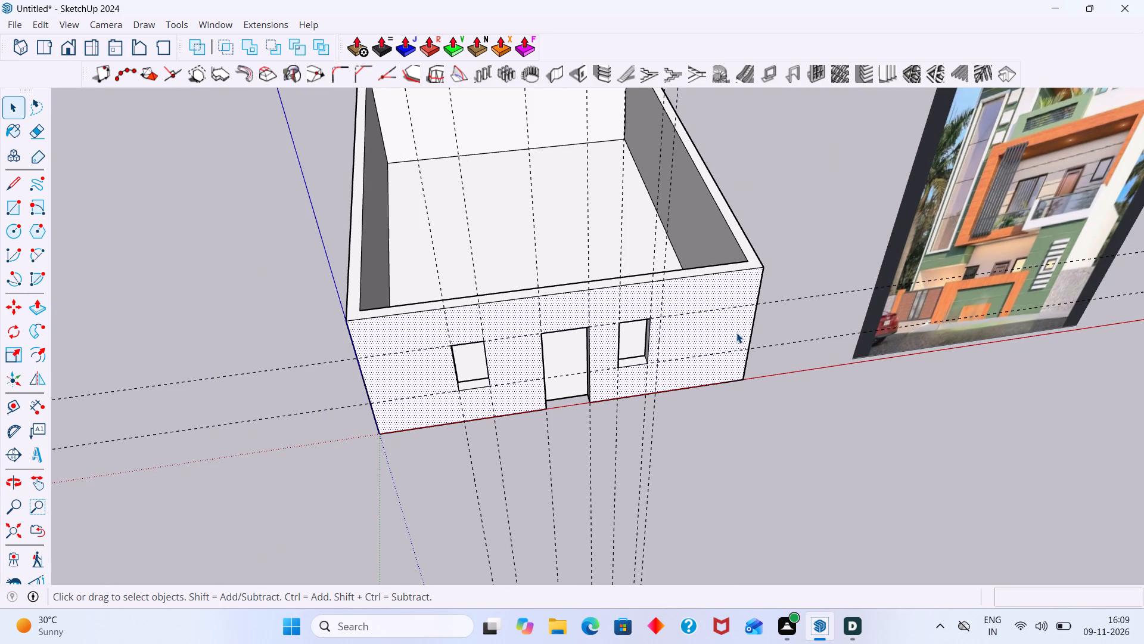
{"action": "left_click", "coordinate": [767, 448]}
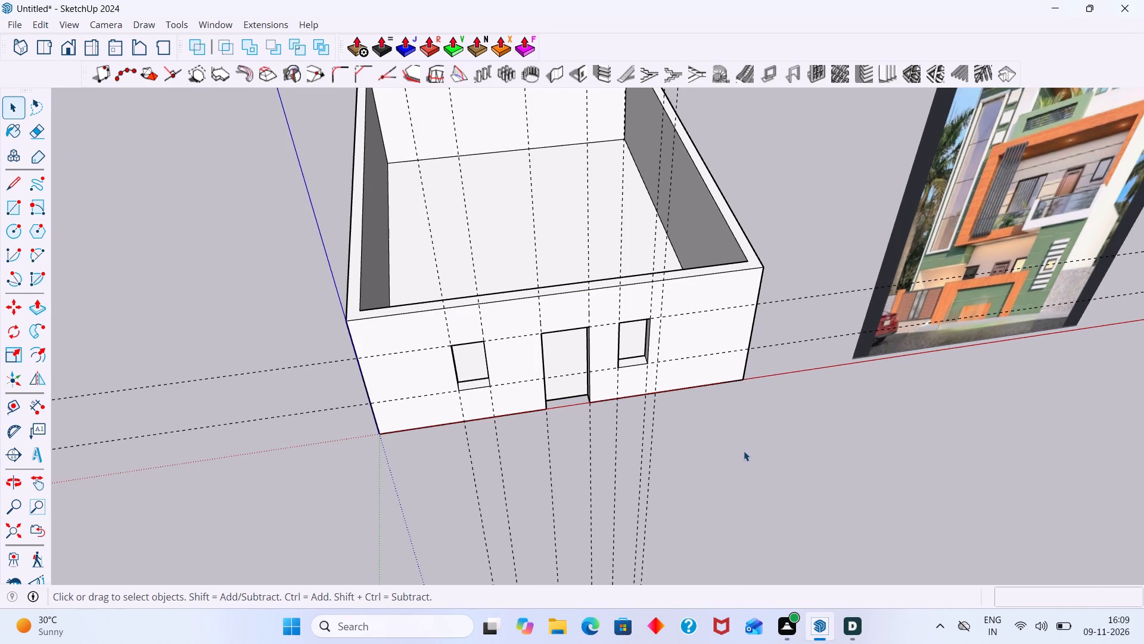
{"action": "key", "text": "e"}
{"action": "left_click_drag", "start_coordinate": [682, 236], "coordinate": [589, 241]}
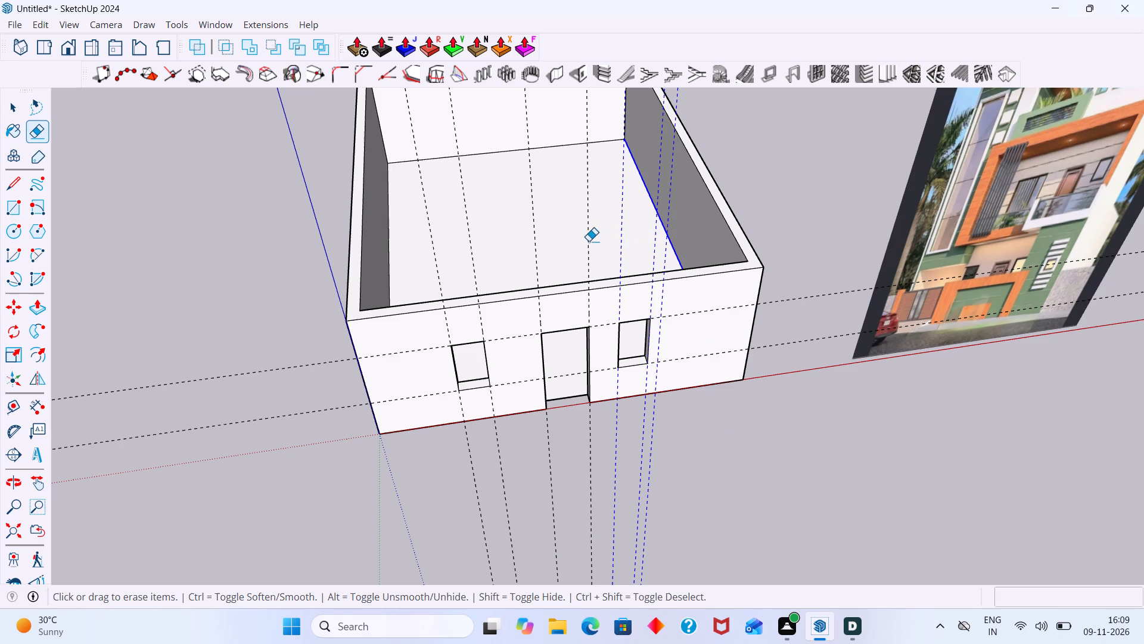
{"action": "left_click_drag", "start_coordinate": [589, 241], "coordinate": [430, 250]}
{"action": "scroll", "coordinate": [557, 400], "scroll_direction": "down", "scroll_amount": 5}
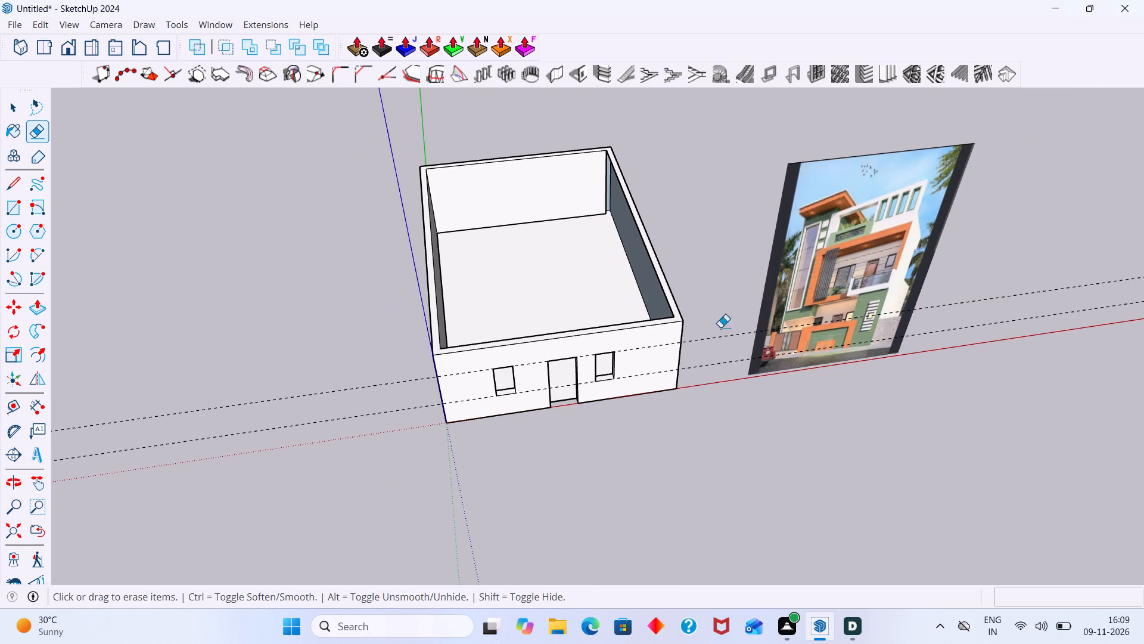
{"action": "left_click_drag", "start_coordinate": [720, 315], "coordinate": [730, 383]}
{"action": "key", "text": "space"}
Compare the front wall's window and door openings with the ground floor in the elevation reference image.
{"action": "scroll", "coordinate": [630, 400], "scroll_direction": "up", "scroll_amount": 8}
{"action": "scroll", "coordinate": [603, 395], "scroll_direction": "down", "scroll_amount": 4}
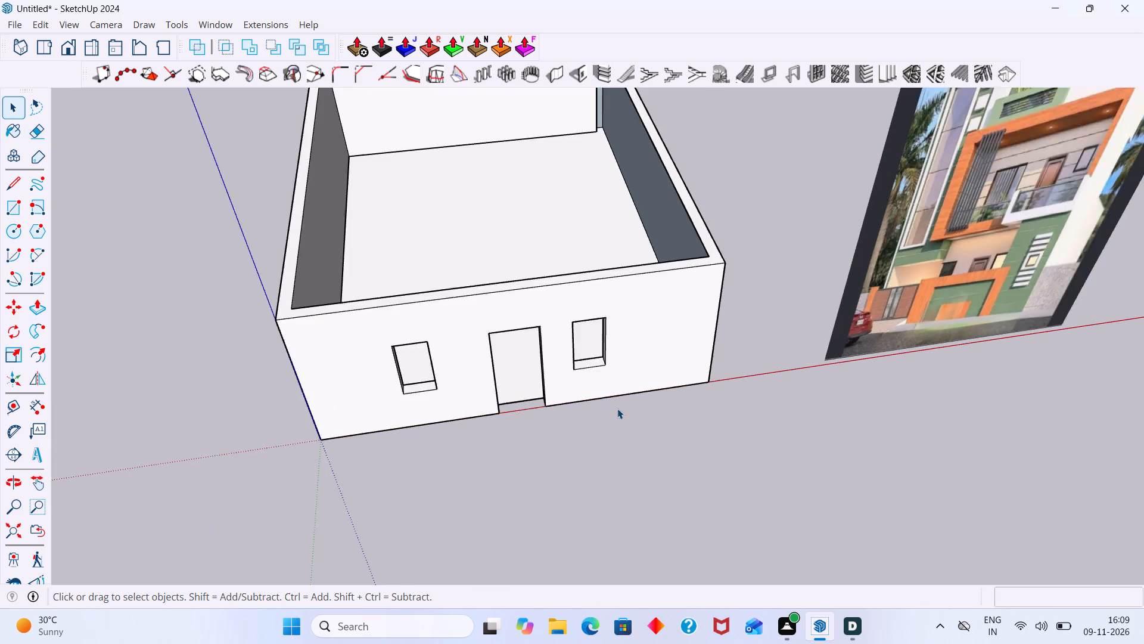
{"action": "scroll", "coordinate": [617, 408], "scroll_direction": "down", "scroll_amount": 5}
{"action": "middle_click_drag", "start_coordinate": [652, 388], "coordinate": [632, 370]}
{"action": "scroll", "coordinate": [550, 362], "scroll_direction": "up", "scroll_amount": 2}
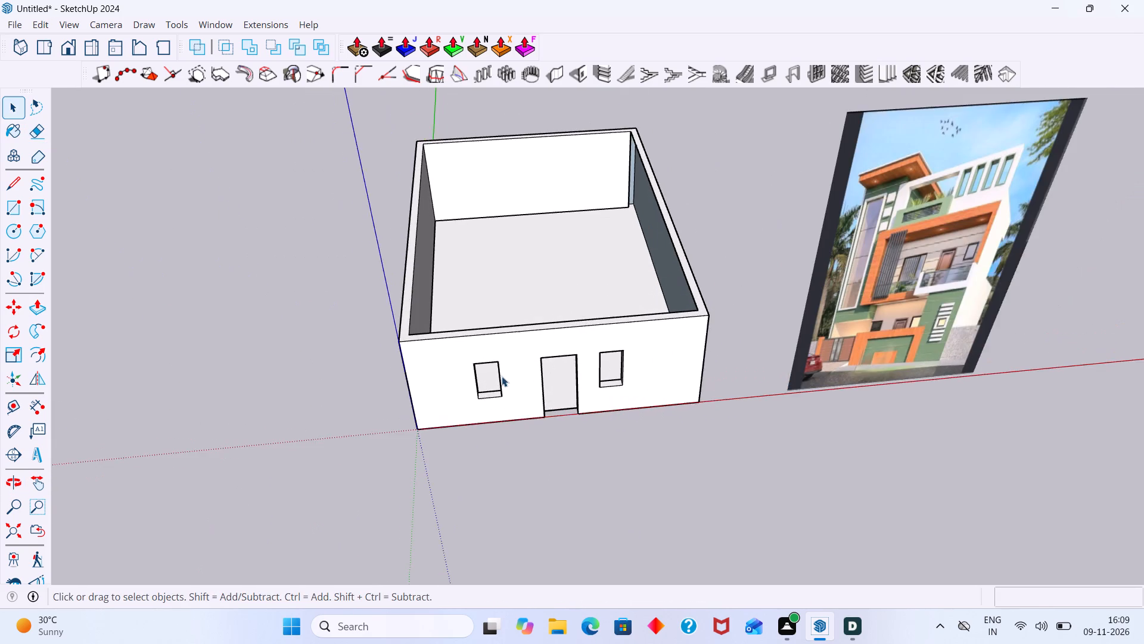
{"action": "scroll", "coordinate": [502, 376], "scroll_direction": "up", "scroll_amount": 2}
{"action": "scroll", "coordinate": [1006, 292], "scroll_direction": "up", "scroll_amount": 1}
{"action": "middle_click_drag", "start_coordinate": [1006, 291], "coordinate": [1097, 349]}
{"action": "scroll", "coordinate": [904, 250], "scroll_direction": "up", "scroll_amount": 9}
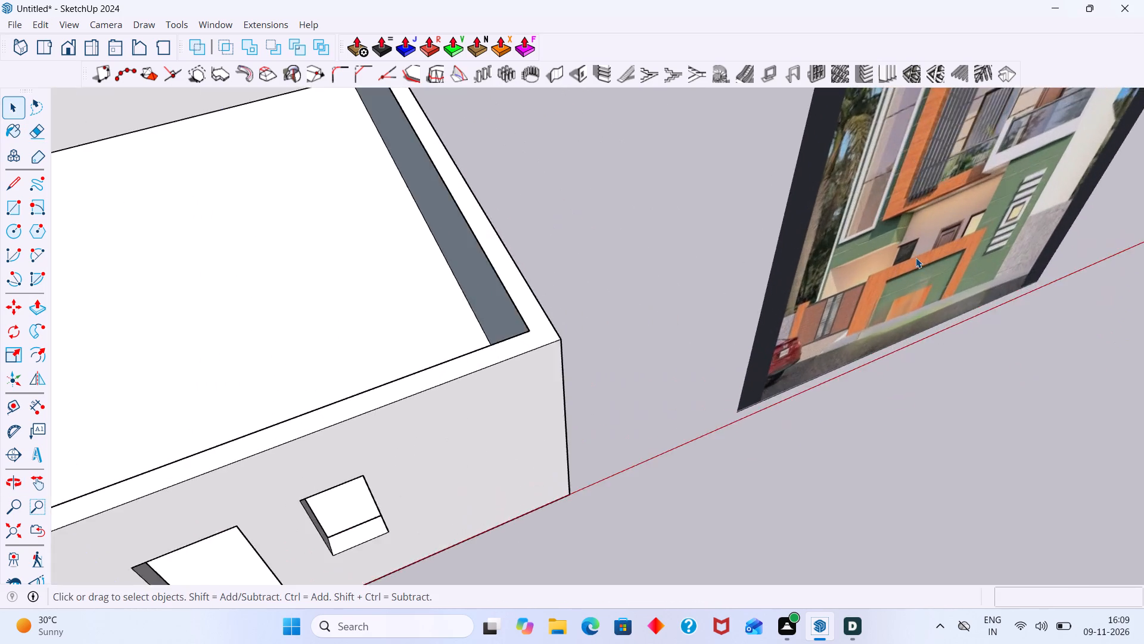
{"action": "scroll", "coordinate": [916, 258], "scroll_direction": "up", "scroll_amount": 4}
{"action": "middle_click_drag", "start_coordinate": [903, 250], "coordinate": [816, 230]}
{"action": "scroll", "coordinate": [931, 269], "scroll_direction": "up", "scroll_amount": 11}
{"action": "scroll", "coordinate": [835, 320], "scroll_direction": "down", "scroll_amount": 5}
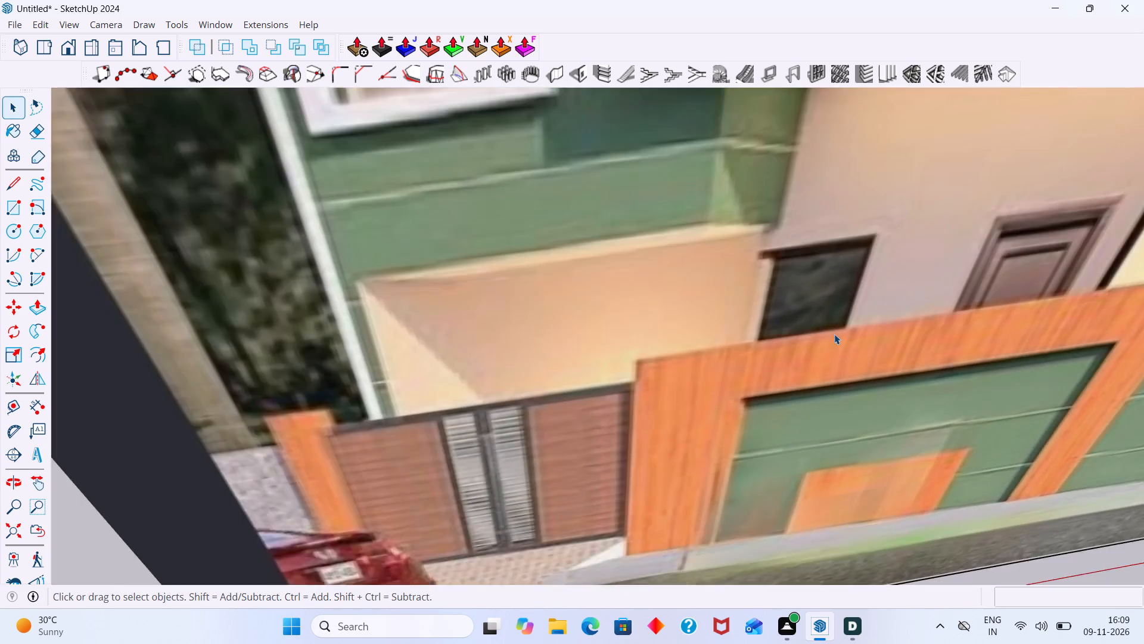
{"action": "scroll", "coordinate": [834, 334], "scroll_direction": "down", "scroll_amount": 20}
{"action": "scroll", "coordinate": [834, 334], "scroll_direction": "down", "scroll_amount": 4}
{"action": "middle_click_drag", "start_coordinate": [762, 468], "coordinate": [719, 417]}
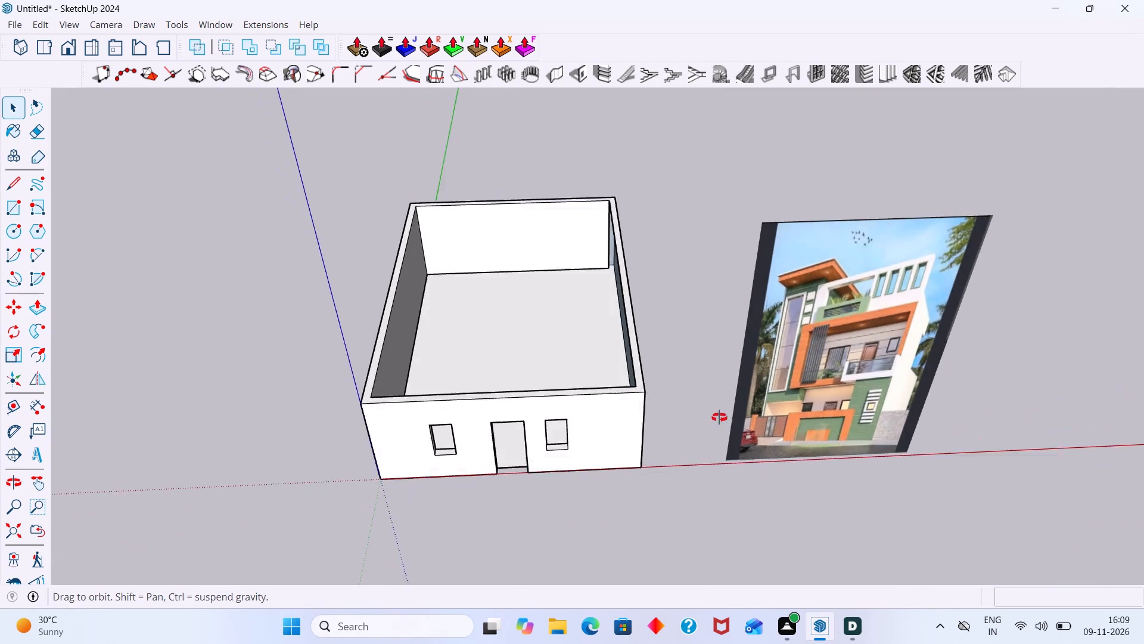
{"action": "middle_click_drag", "start_coordinate": [719, 417], "coordinate": [715, 404]}
{"action": "scroll", "coordinate": [419, 469], "scroll_direction": "up", "scroll_amount": 14}
{"action": "middle_click_drag", "start_coordinate": [422, 428], "coordinate": [381, 434]}
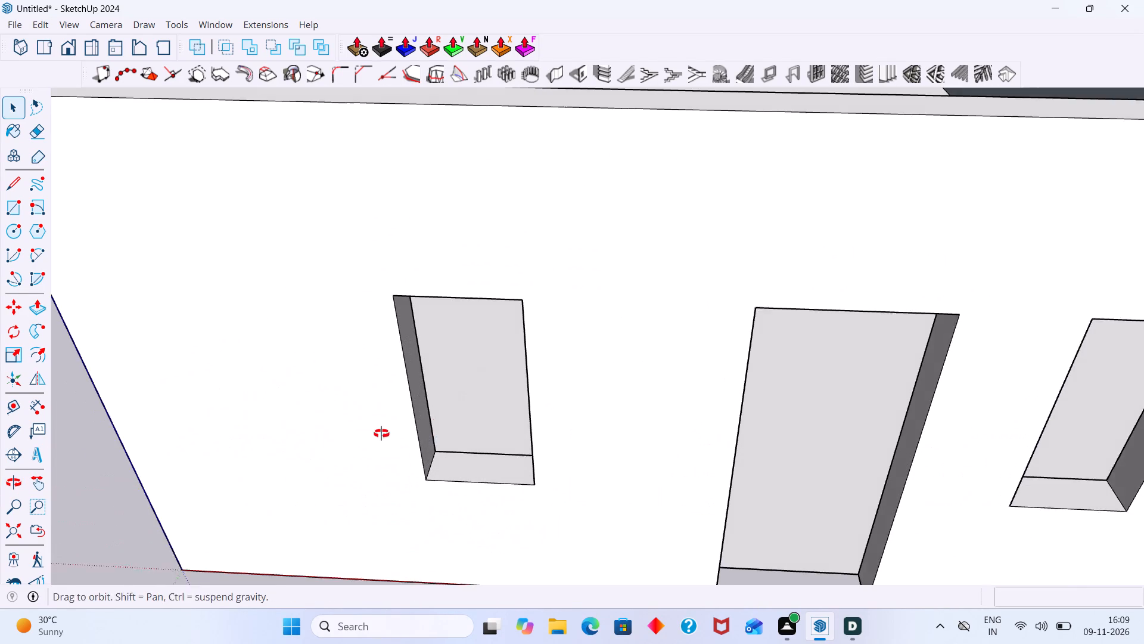
{"action": "middle_click_drag", "start_coordinate": [381, 434], "coordinate": [380, 435]}
{"action": "scroll", "coordinate": [409, 432], "scroll_direction": "up", "scroll_amount": 2}
{"action": "scroll", "coordinate": [436, 423], "scroll_direction": "down", "scroll_amount": 3}
{"action": "middle_click_drag", "start_coordinate": [483, 442], "coordinate": [543, 443]}
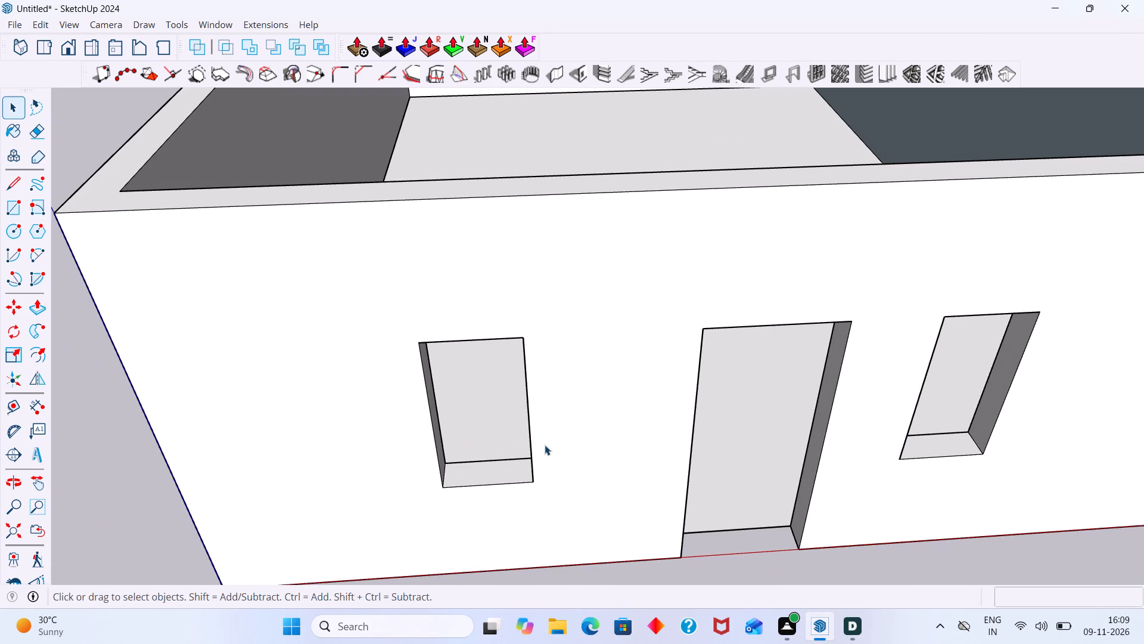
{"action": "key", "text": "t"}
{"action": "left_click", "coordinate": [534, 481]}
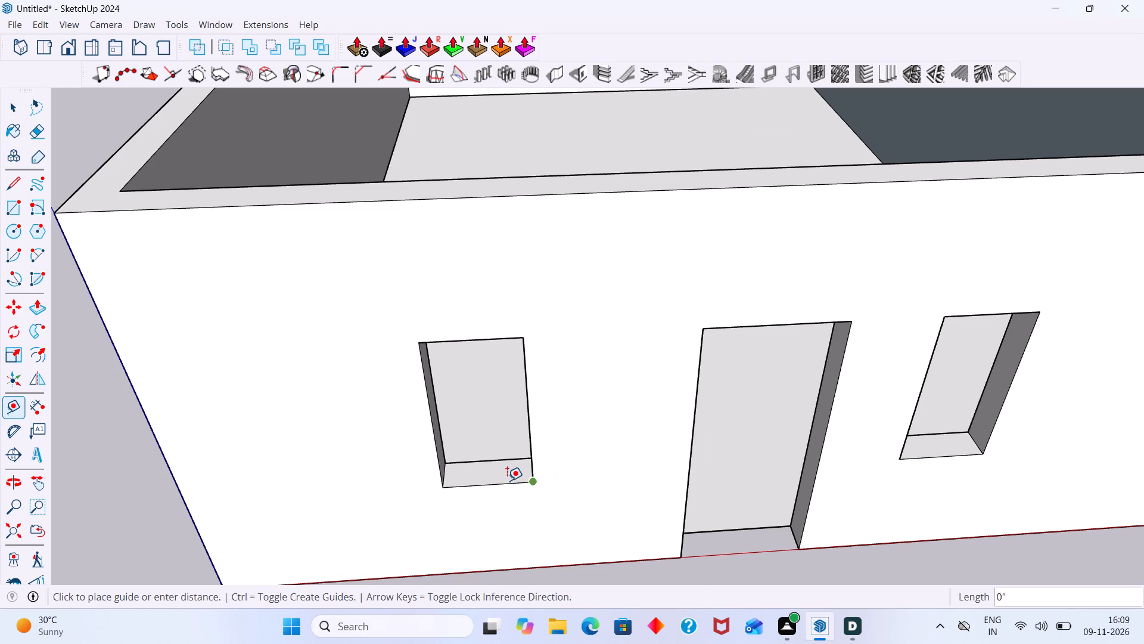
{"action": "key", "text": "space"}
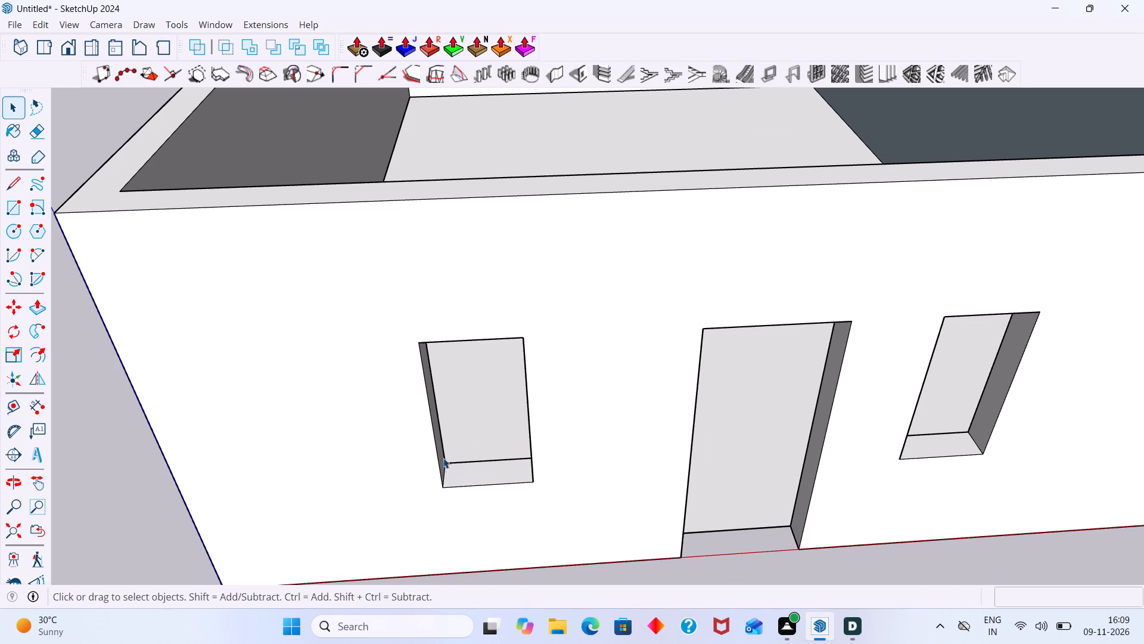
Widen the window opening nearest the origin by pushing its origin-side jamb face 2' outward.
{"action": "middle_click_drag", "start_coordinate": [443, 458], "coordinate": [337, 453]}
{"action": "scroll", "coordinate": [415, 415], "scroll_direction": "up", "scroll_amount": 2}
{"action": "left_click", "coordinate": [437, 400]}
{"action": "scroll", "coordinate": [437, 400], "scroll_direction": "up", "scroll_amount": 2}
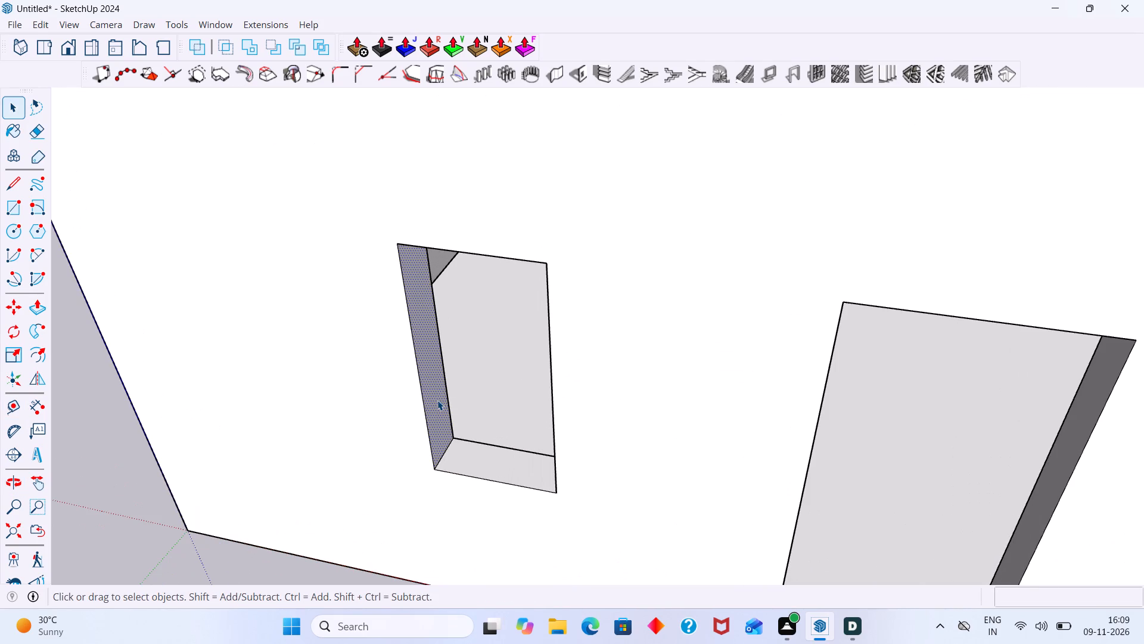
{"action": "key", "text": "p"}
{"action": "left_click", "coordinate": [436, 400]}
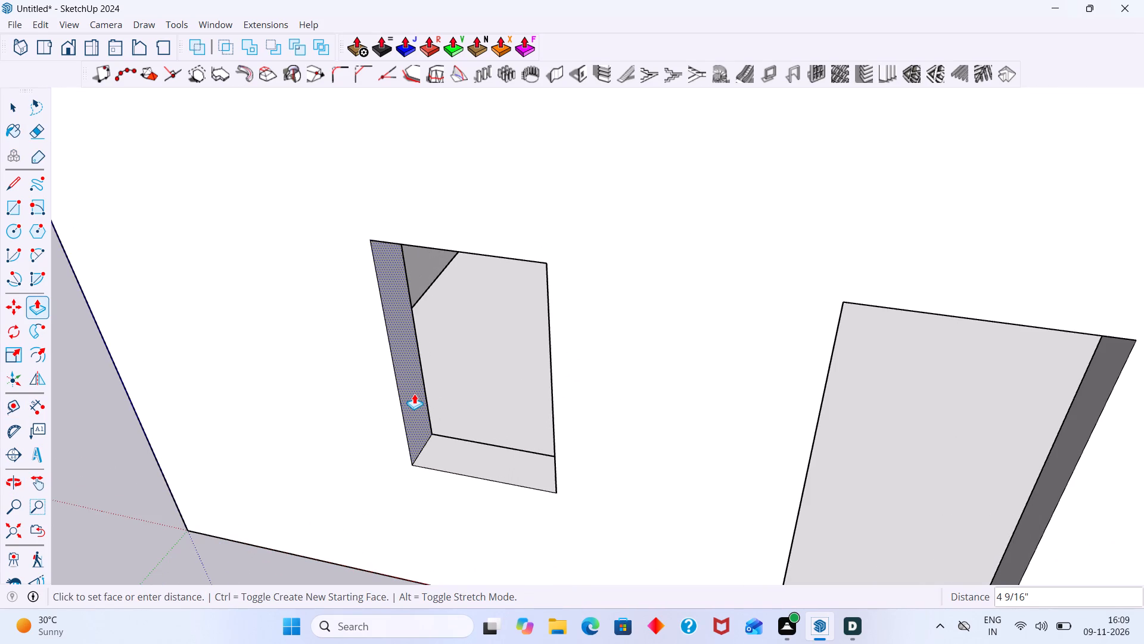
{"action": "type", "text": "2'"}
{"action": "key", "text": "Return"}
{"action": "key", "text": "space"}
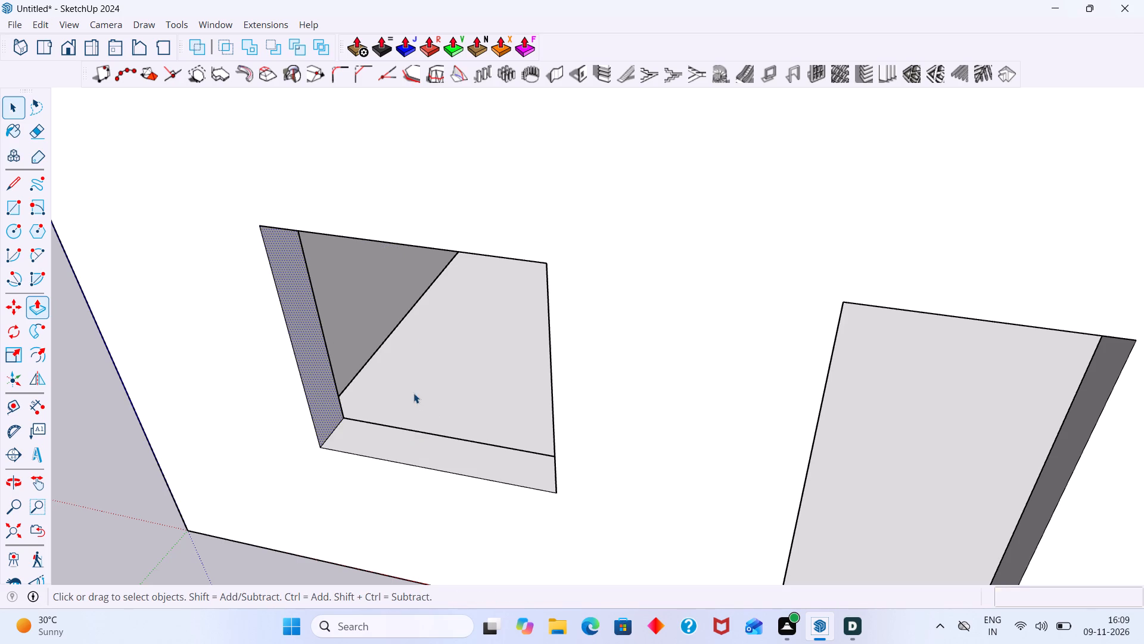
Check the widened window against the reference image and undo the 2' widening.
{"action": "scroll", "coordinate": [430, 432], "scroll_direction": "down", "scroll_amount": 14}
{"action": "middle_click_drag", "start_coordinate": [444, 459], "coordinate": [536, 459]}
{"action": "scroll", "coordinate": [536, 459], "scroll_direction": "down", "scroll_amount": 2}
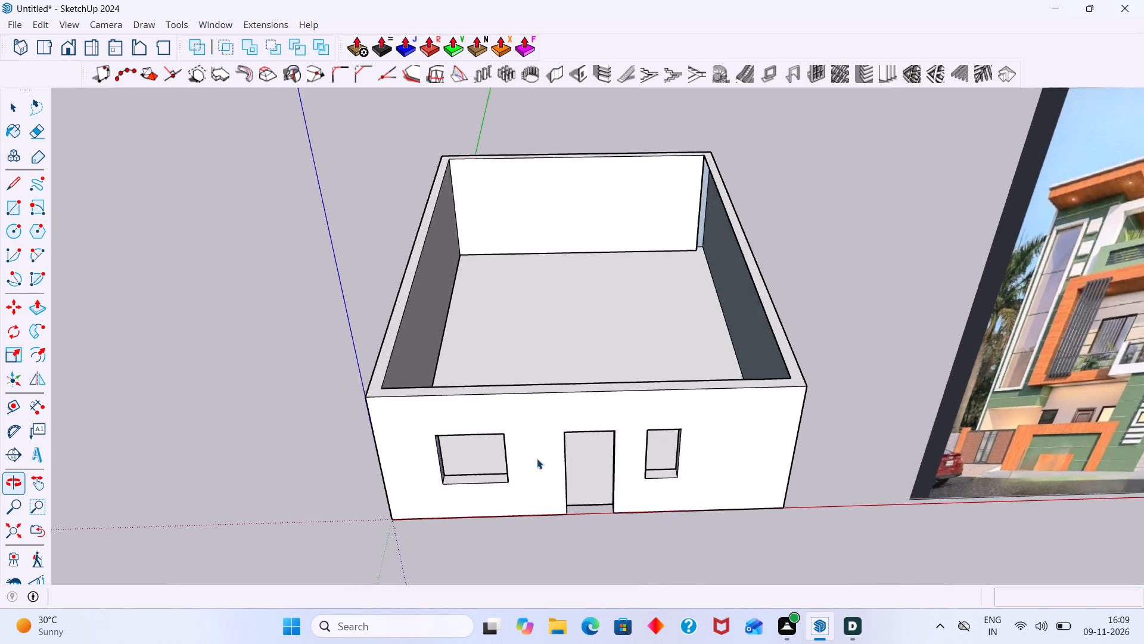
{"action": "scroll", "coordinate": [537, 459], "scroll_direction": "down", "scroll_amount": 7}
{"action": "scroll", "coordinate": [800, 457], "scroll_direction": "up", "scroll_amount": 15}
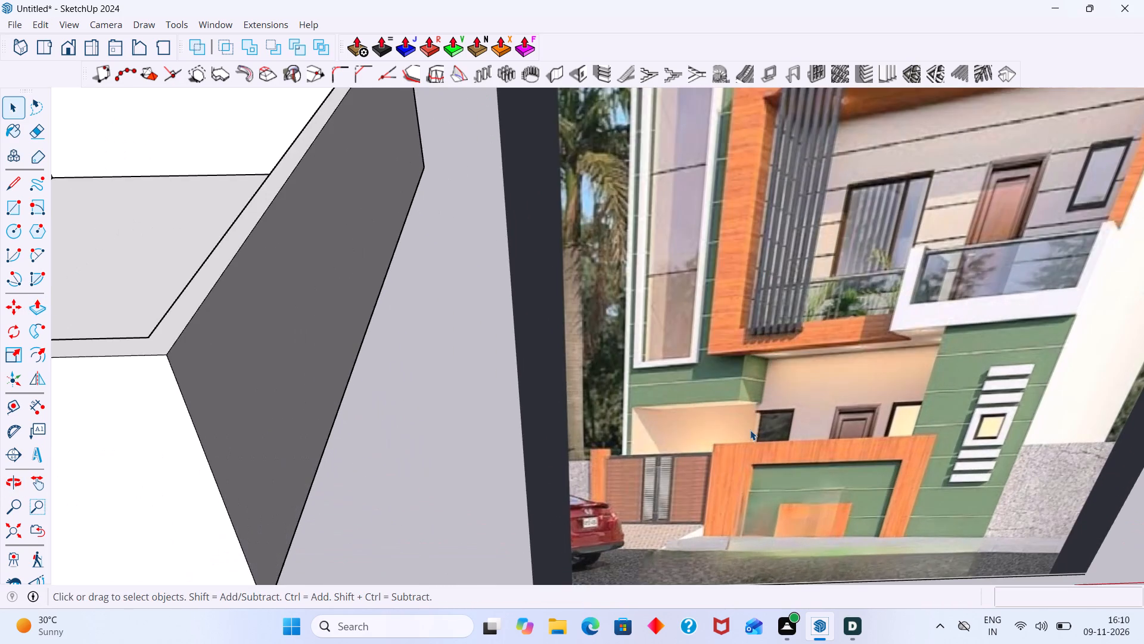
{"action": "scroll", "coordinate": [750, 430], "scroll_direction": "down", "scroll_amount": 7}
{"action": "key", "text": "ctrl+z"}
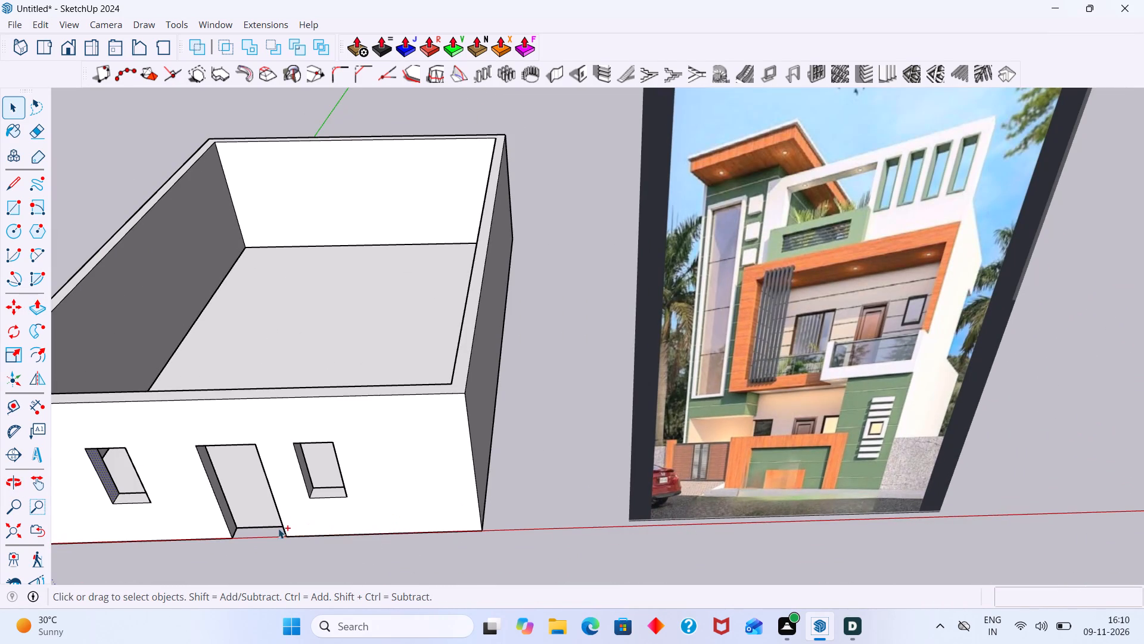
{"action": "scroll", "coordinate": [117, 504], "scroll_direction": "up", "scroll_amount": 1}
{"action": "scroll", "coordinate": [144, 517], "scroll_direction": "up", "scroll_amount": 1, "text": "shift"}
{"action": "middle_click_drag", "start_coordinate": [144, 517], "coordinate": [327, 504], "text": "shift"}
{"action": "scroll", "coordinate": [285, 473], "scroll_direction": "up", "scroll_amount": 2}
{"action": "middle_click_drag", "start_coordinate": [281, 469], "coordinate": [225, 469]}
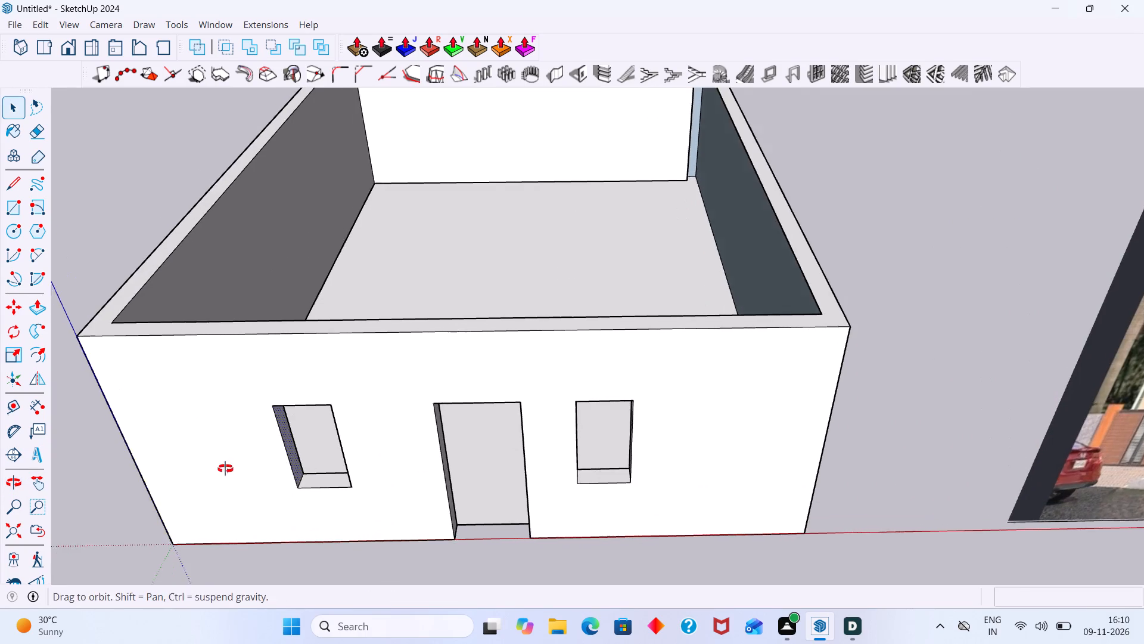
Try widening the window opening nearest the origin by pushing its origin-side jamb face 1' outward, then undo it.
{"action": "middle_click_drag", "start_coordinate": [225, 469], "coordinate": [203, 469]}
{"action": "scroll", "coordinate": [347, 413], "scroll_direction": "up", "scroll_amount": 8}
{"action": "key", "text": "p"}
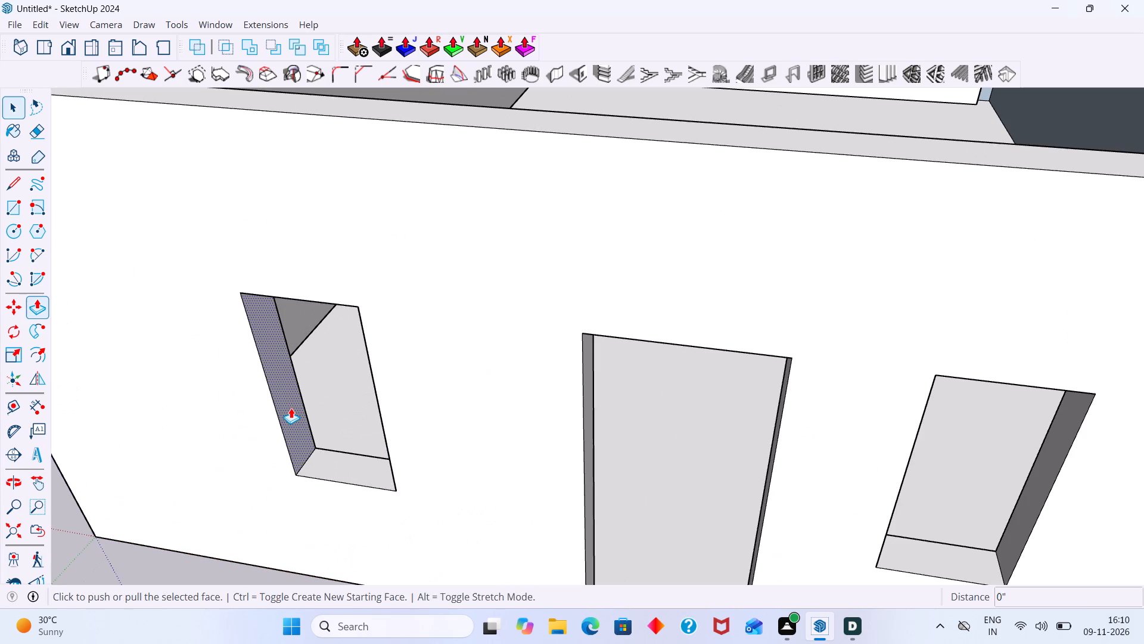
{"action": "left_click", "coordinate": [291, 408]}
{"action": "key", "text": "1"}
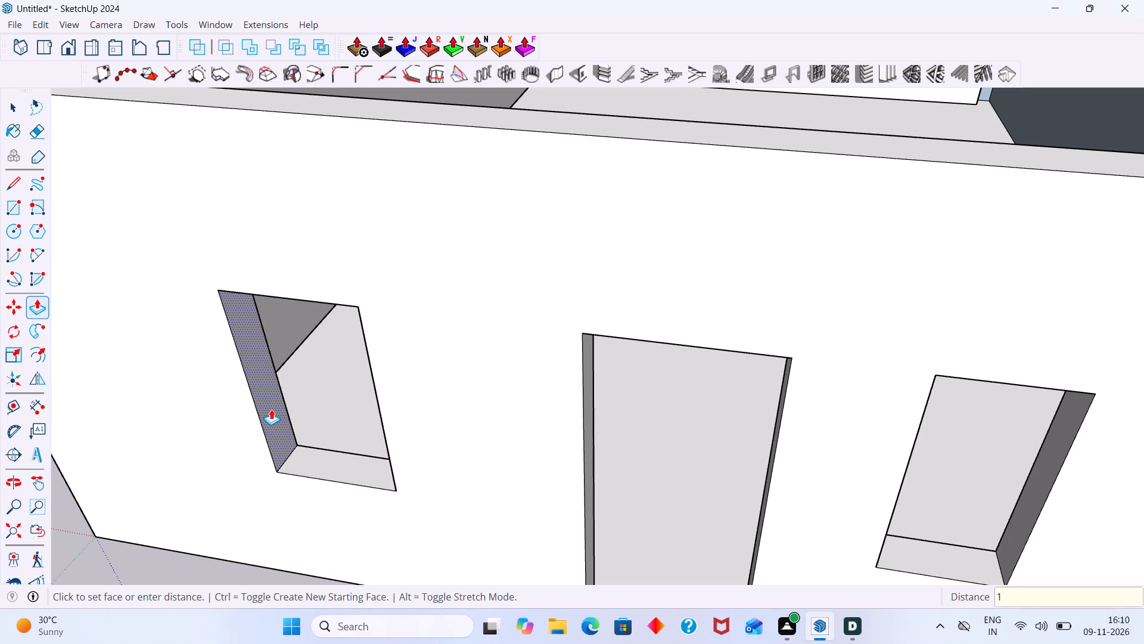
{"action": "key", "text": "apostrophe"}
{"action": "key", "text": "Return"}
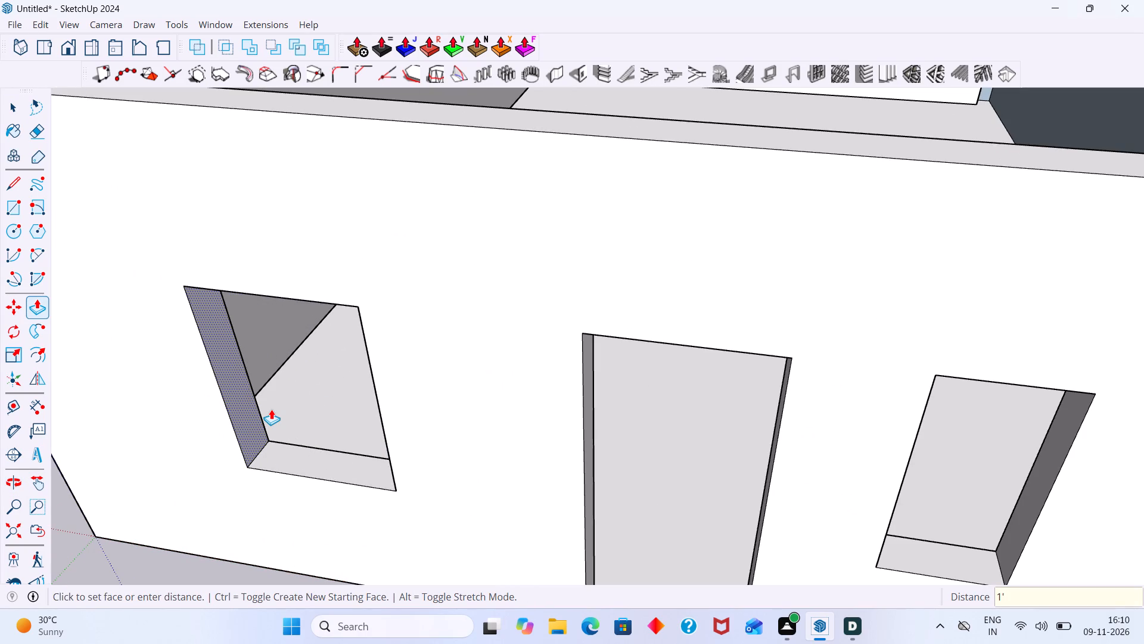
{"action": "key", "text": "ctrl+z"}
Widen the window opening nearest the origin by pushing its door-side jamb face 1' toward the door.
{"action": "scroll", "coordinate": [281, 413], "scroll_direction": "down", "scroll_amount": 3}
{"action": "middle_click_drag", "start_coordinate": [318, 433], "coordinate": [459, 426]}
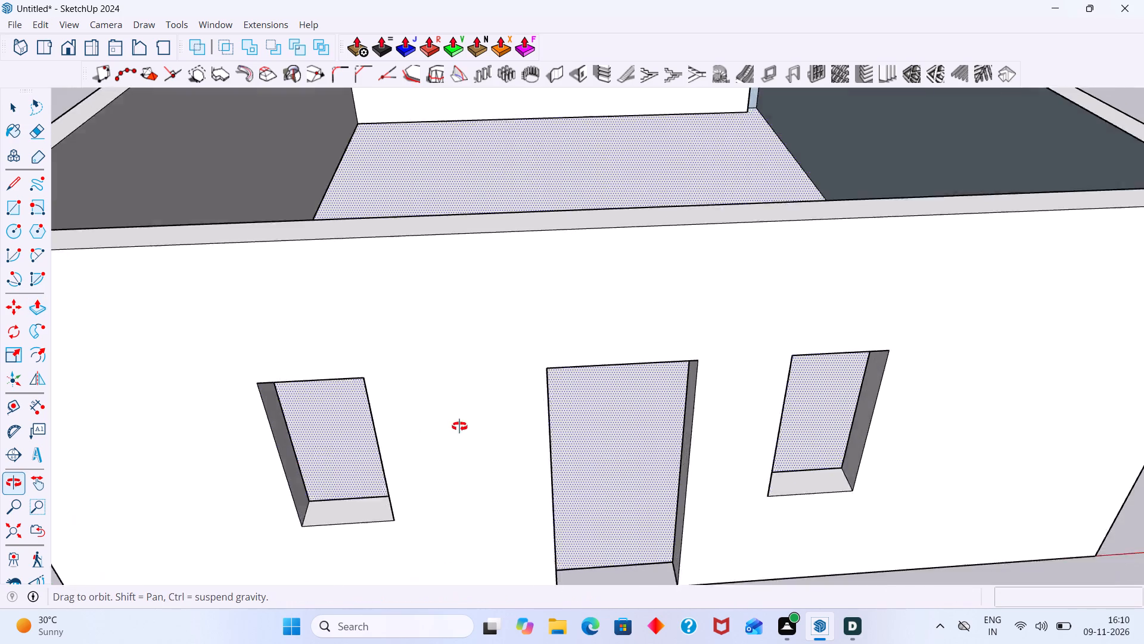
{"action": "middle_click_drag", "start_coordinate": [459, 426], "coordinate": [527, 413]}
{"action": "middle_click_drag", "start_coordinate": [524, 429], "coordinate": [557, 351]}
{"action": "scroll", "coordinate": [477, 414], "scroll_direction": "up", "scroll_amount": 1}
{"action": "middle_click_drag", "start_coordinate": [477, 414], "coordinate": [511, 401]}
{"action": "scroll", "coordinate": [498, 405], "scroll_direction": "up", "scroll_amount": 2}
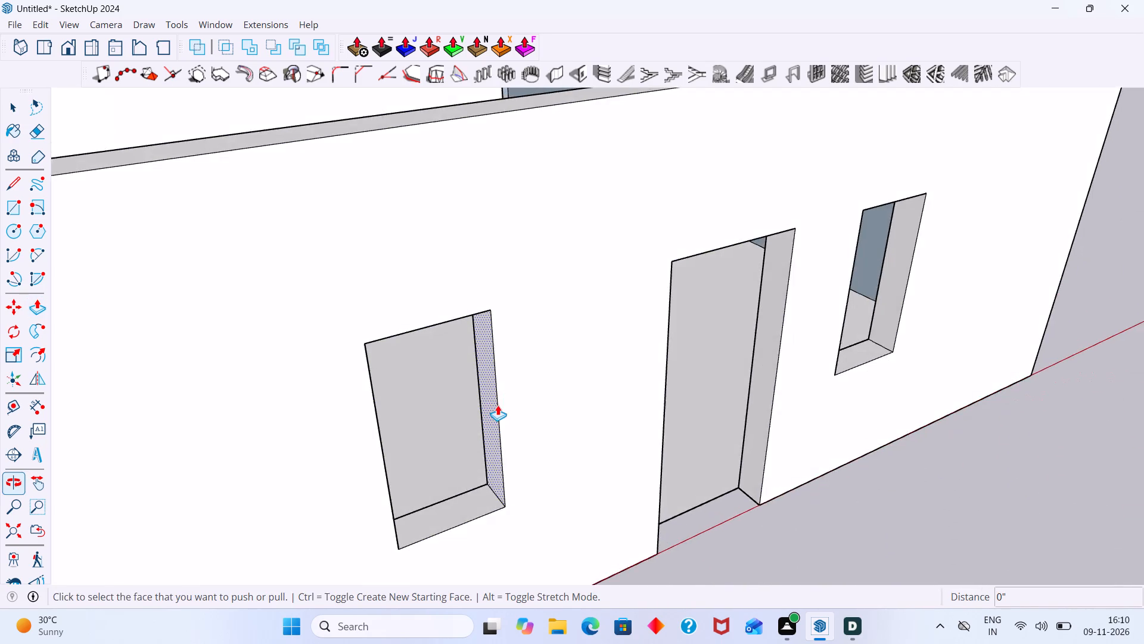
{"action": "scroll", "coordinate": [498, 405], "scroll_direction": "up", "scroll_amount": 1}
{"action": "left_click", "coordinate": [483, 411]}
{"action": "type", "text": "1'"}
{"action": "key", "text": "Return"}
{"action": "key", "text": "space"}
Examine the widened window alongside the door and the other window on the front wall.
{"action": "scroll", "coordinate": [505, 423], "scroll_direction": "down", "scroll_amount": 8}
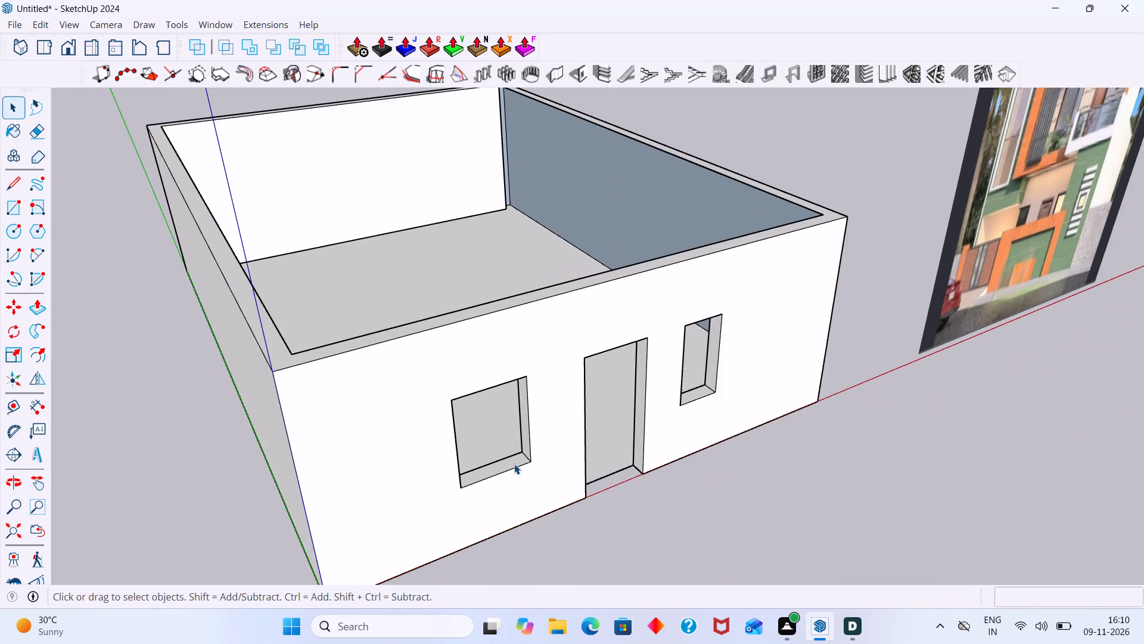
{"action": "left_click", "coordinate": [629, 506]}
{"action": "middle_click_drag", "start_coordinate": [621, 506], "coordinate": [471, 507]}
{"action": "scroll", "coordinate": [440, 386], "scroll_direction": "up", "scroll_amount": 7}
{"action": "scroll", "coordinate": [448, 380], "scroll_direction": "down", "scroll_amount": 3}
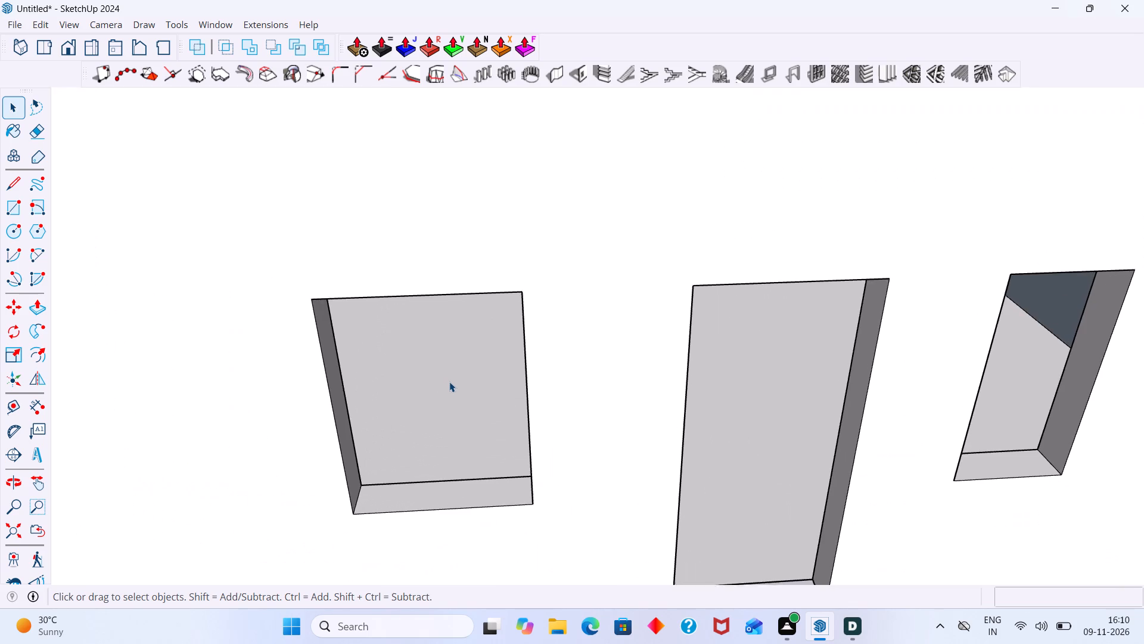
{"action": "scroll", "coordinate": [449, 382], "scroll_direction": "down", "scroll_amount": 5}
{"action": "scroll", "coordinate": [526, 382], "scroll_direction": "up", "scroll_amount": 2}
{"action": "scroll", "coordinate": [526, 382], "scroll_direction": "down", "scroll_amount": 6}
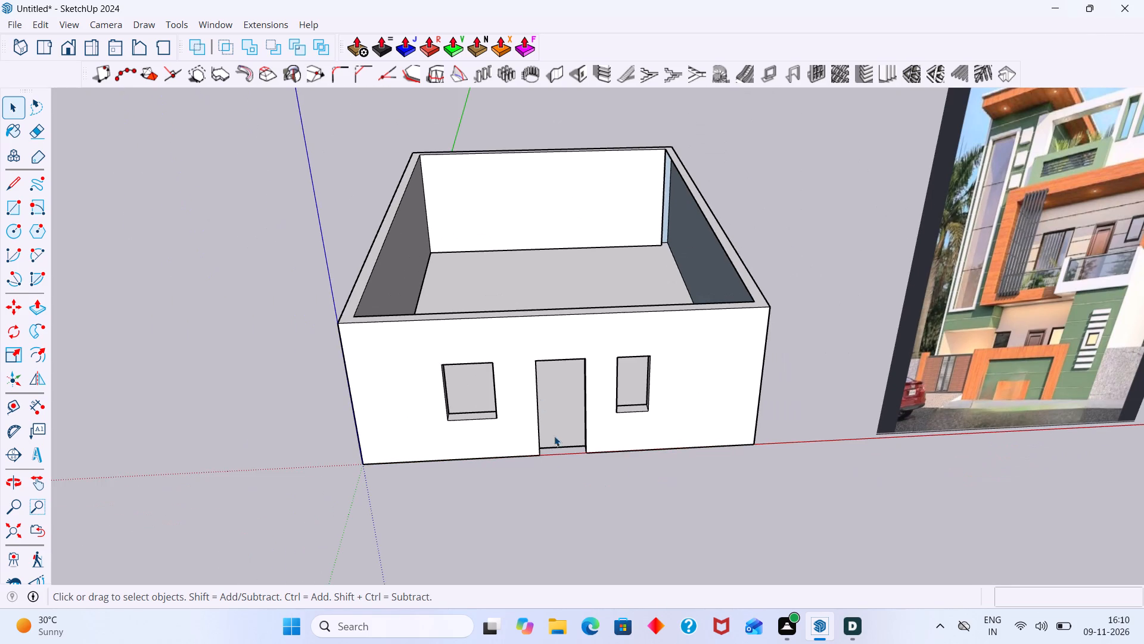
{"action": "scroll", "coordinate": [529, 399], "scroll_direction": "up", "scroll_amount": 2}
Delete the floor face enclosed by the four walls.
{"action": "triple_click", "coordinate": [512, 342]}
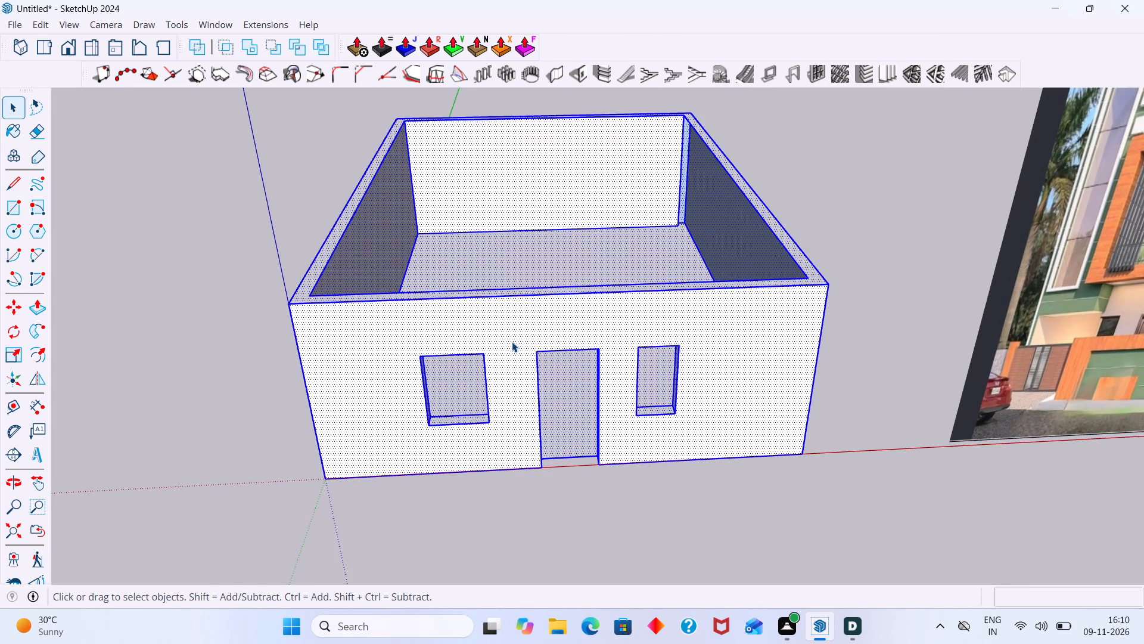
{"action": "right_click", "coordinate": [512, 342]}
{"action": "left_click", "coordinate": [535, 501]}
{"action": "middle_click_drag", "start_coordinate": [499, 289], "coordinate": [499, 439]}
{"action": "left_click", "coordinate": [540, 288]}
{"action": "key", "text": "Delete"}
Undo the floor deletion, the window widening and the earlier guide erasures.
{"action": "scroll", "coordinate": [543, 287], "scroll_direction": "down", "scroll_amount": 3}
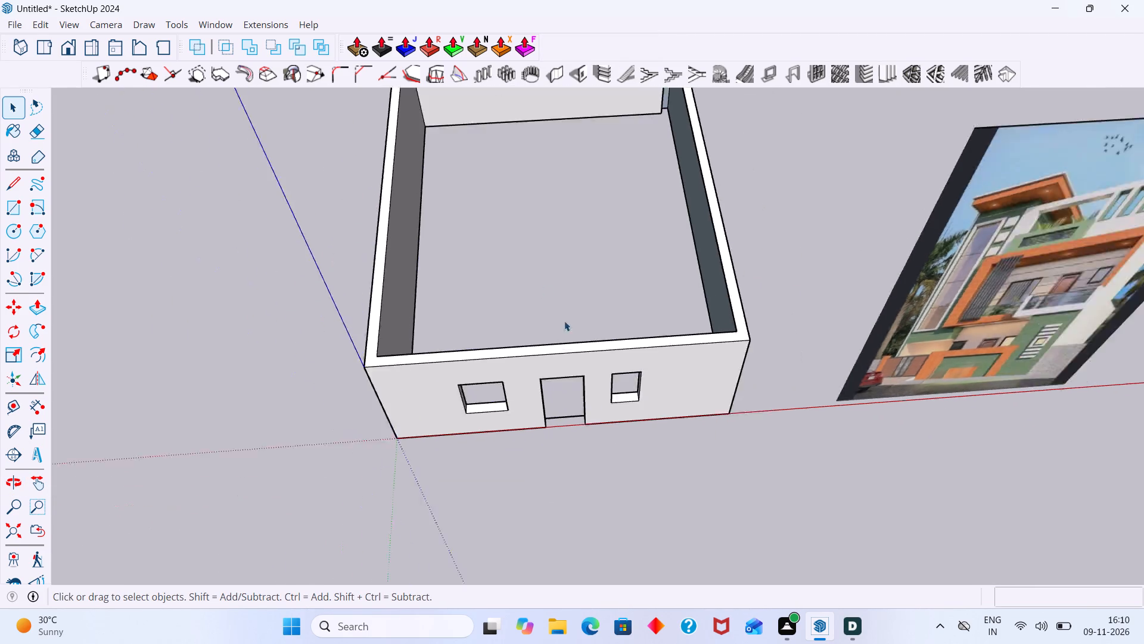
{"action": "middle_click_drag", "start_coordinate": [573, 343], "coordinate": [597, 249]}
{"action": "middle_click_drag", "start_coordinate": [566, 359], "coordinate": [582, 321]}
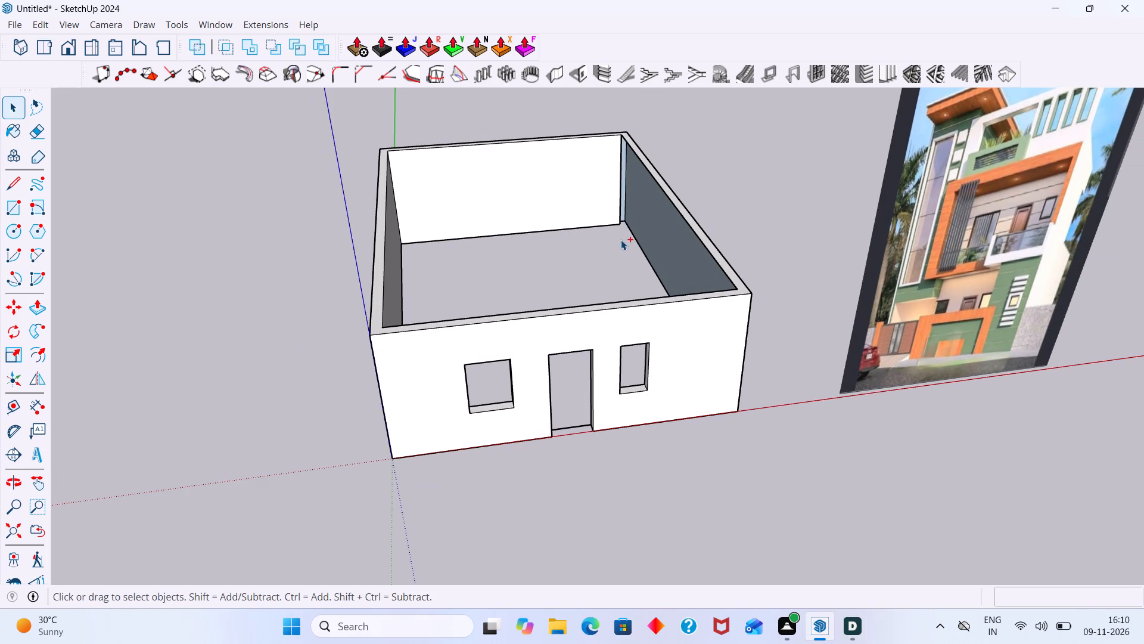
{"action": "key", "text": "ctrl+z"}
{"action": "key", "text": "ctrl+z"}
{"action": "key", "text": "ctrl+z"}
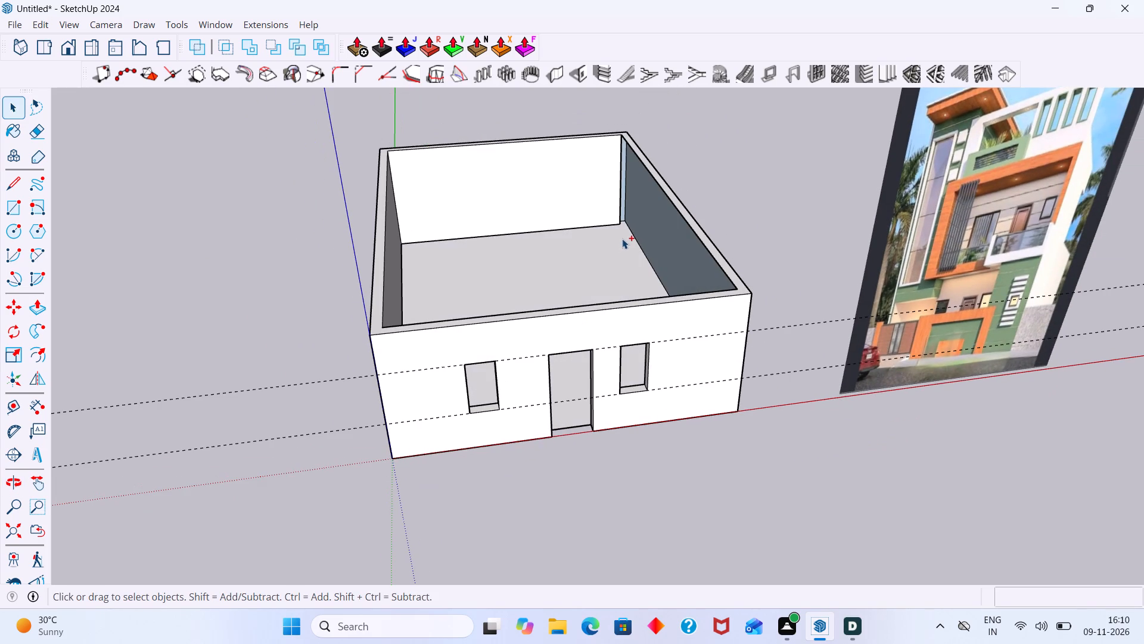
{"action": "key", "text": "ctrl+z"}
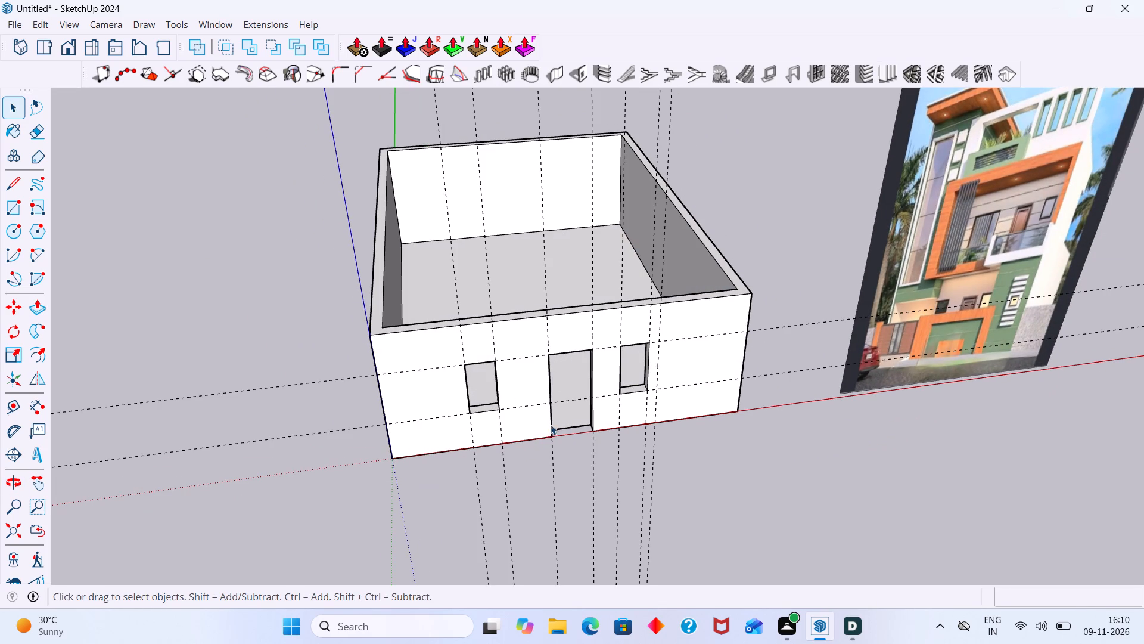
Erase the vertical guides through the openings and the two horizontal guides across the front wall.
{"action": "middle_click_drag", "start_coordinate": [685, 472], "coordinate": [730, 482]}
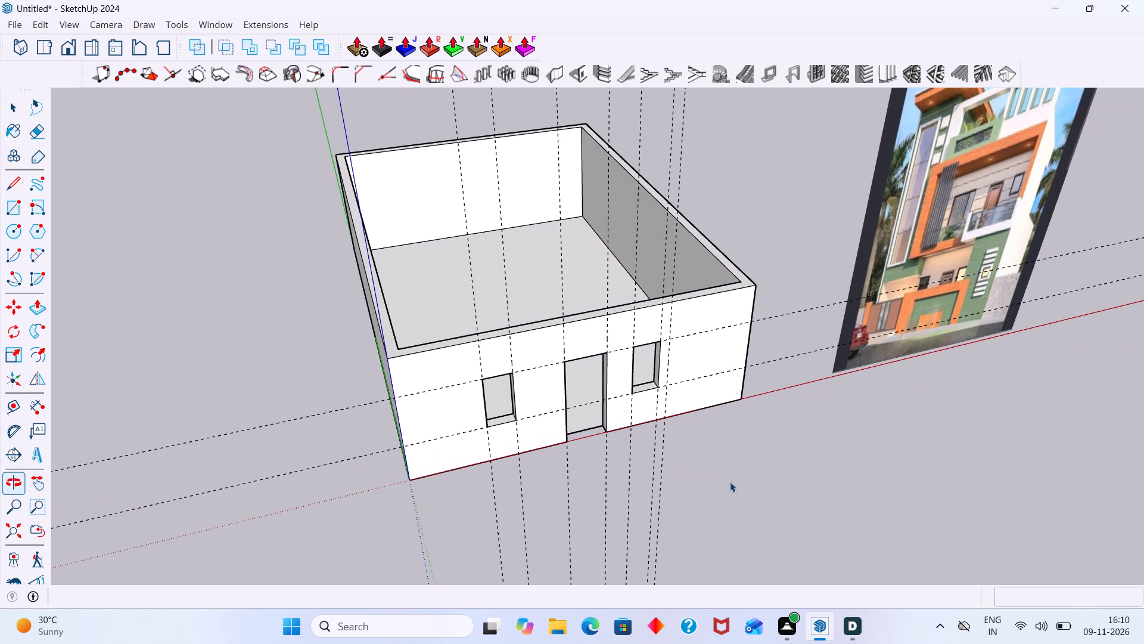
{"action": "key", "text": "e"}
{"action": "left_click_drag", "start_coordinate": [722, 481], "coordinate": [494, 545]}
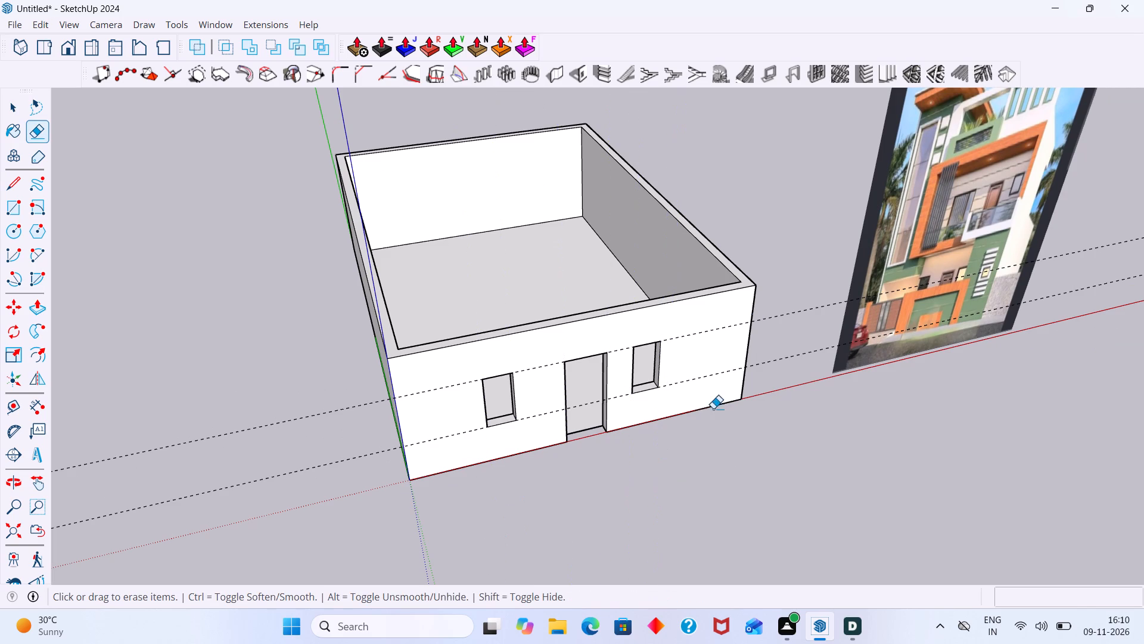
{"action": "left_click_drag", "start_coordinate": [782, 296], "coordinate": [817, 354]}
{"action": "key", "text": "space"}
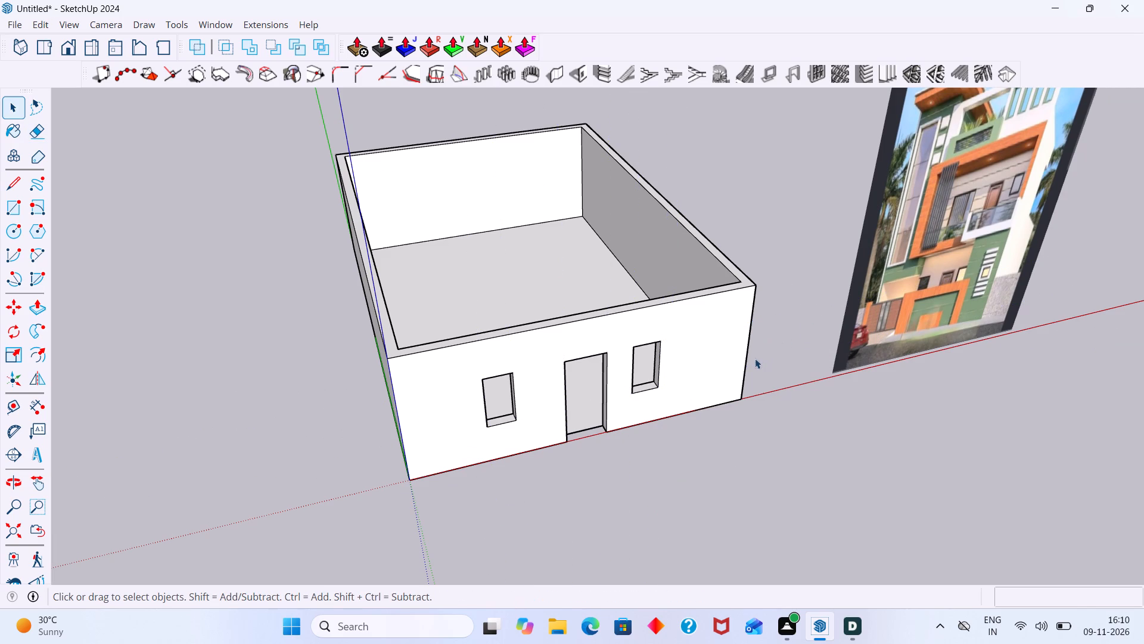
{"action": "key", "text": "space"}
Widen the window opening nearest the origin by pushing its door-side jamb face 1' toward the door.
{"action": "scroll", "coordinate": [680, 364], "scroll_direction": "up", "scroll_amount": 5}
{"action": "middle_click_drag", "start_coordinate": [489, 405], "coordinate": [640, 375]}
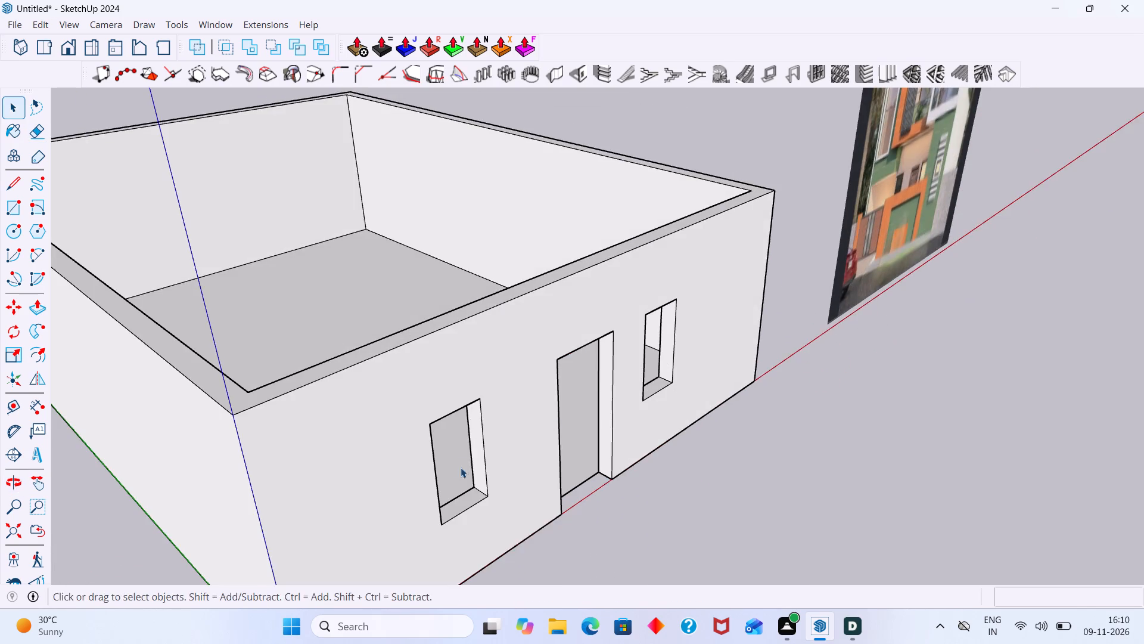
{"action": "middle_click_drag", "start_coordinate": [461, 467], "coordinate": [453, 444]}
{"action": "scroll", "coordinate": [470, 429], "scroll_direction": "up", "scroll_amount": 3}
{"action": "left_click", "coordinate": [471, 429]}
{"action": "key", "text": "p"}
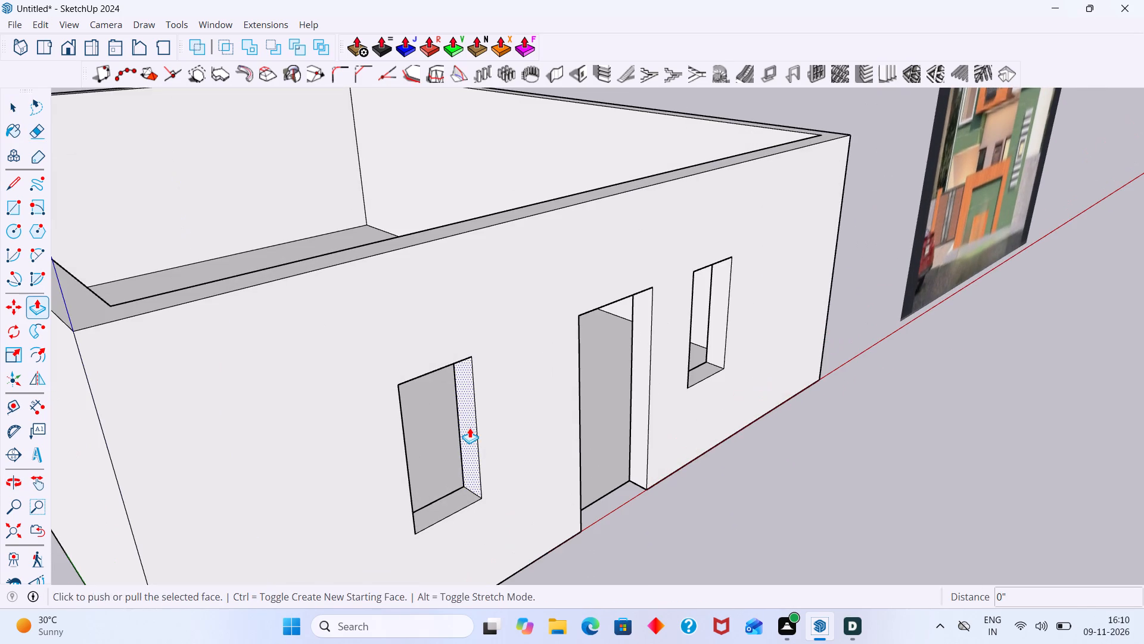
{"action": "left_click", "coordinate": [470, 428]}
{"action": "type", "text": "1'"}
{"action": "key", "text": "Return"}
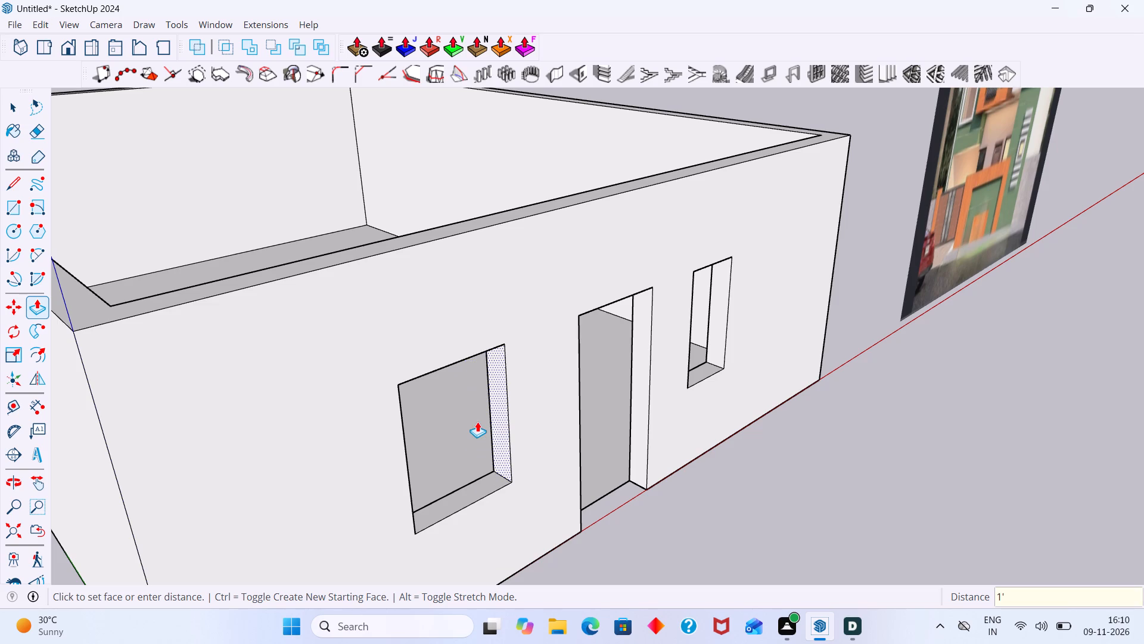
{"action": "key", "text": "space"}
Delete the floor face visible through the door opening, leaving only the walls.
{"action": "left_click", "coordinate": [678, 514]}
{"action": "middle_click_drag", "start_coordinate": [679, 515], "coordinate": [586, 510]}
{"action": "scroll", "coordinate": [564, 501], "scroll_direction": "up", "scroll_amount": 3}
{"action": "left_click", "coordinate": [561, 490]}
{"action": "key", "text": "Delete"}
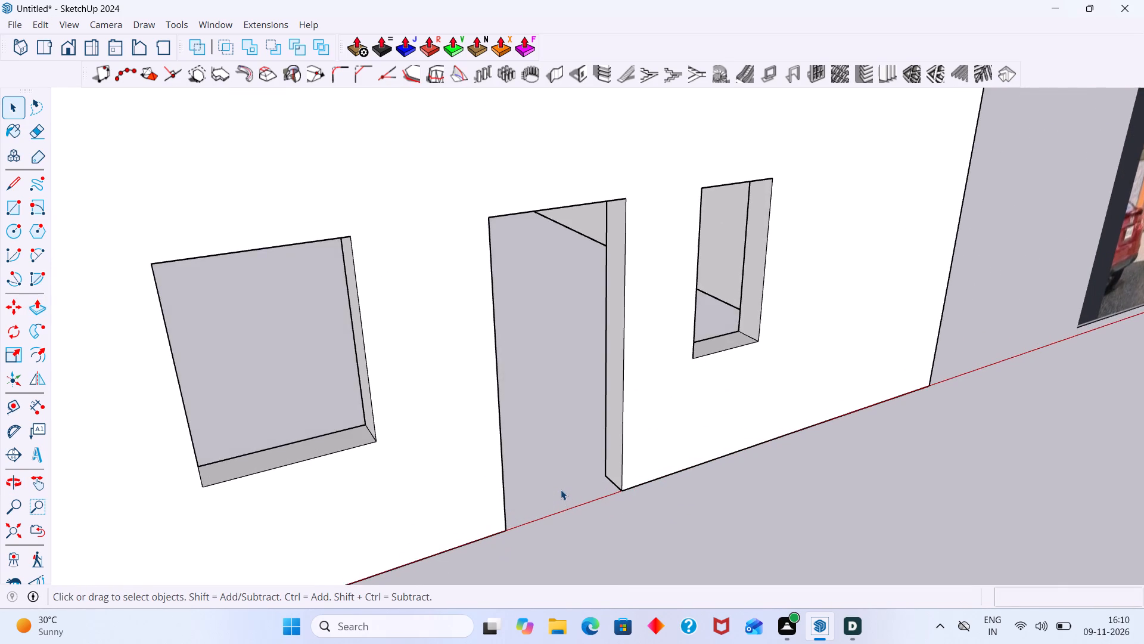
Select all the connected wall geometry and make it a group.
{"action": "scroll", "coordinate": [561, 490], "scroll_direction": "down", "scroll_amount": 6}
{"action": "middle_click_drag", "start_coordinate": [567, 497], "coordinate": [544, 496]}
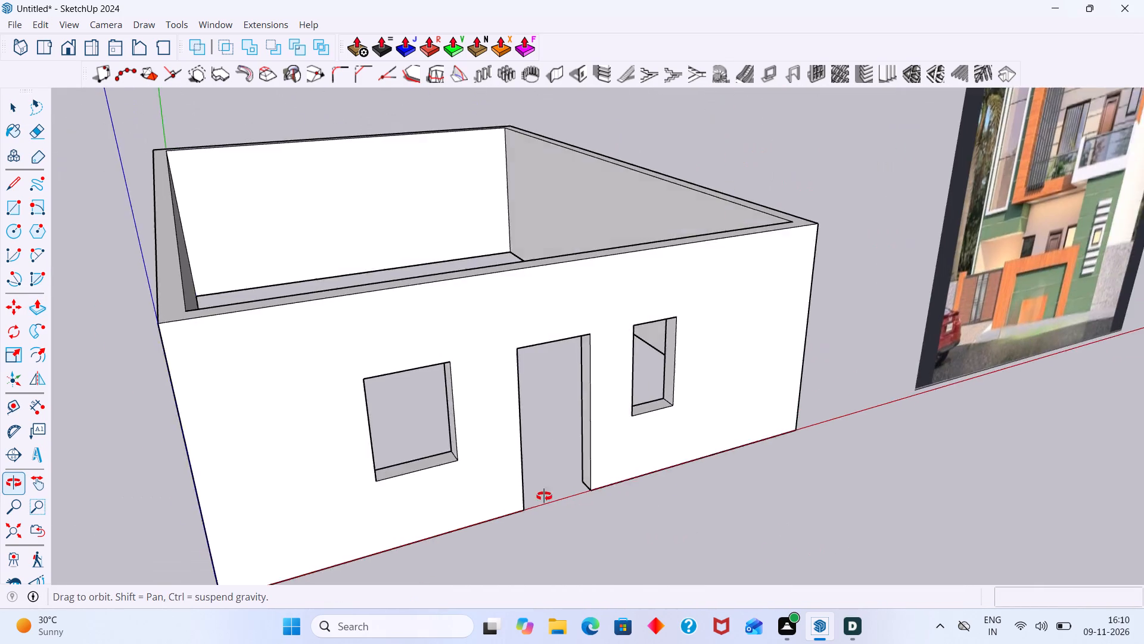
{"action": "middle_click_drag", "start_coordinate": [544, 496], "coordinate": [543, 496]}
{"action": "scroll", "coordinate": [671, 482], "scroll_direction": "down", "scroll_amount": 3}
{"action": "triple_click", "coordinate": [630, 349]}
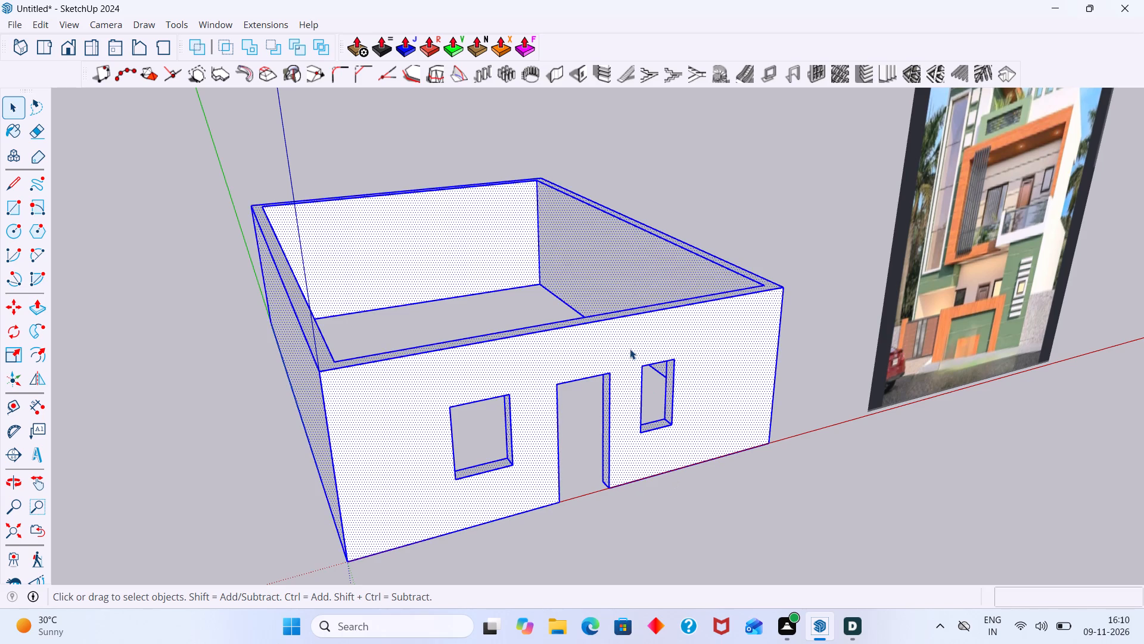
{"action": "right_click", "coordinate": [630, 349]}
{"action": "left_click", "coordinate": [709, 507]}
{"action": "middle_click_drag", "start_coordinate": [611, 357], "coordinate": [576, 503]}
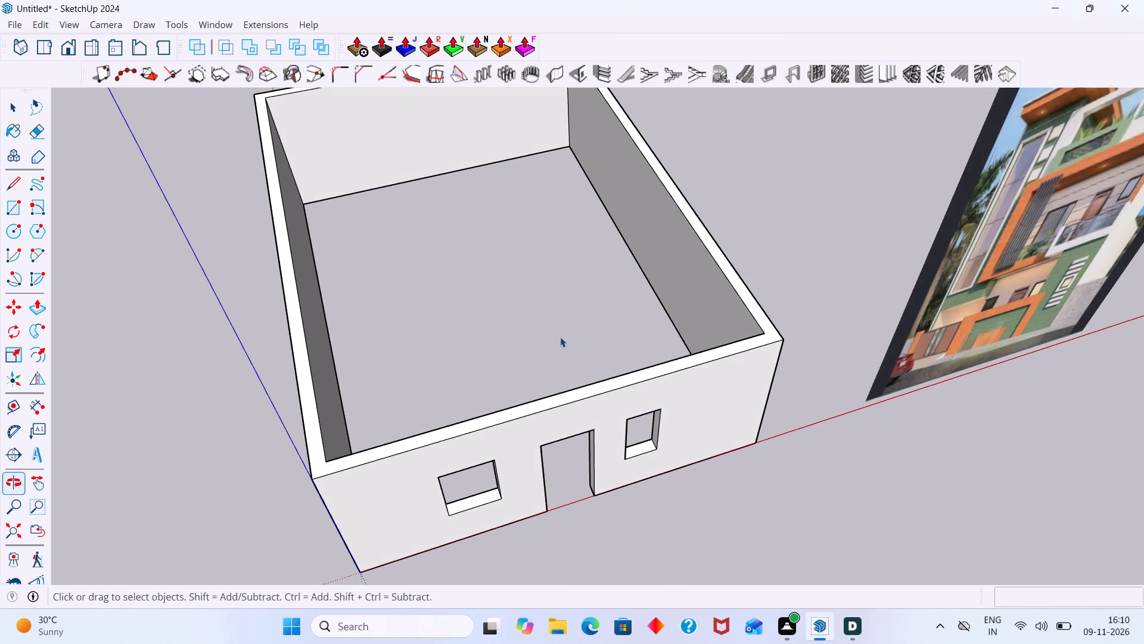
{"action": "left_click", "coordinate": [558, 321]}
{"action": "triple_click", "coordinate": [633, 401]}
{"action": "right_click", "coordinate": [633, 401]}
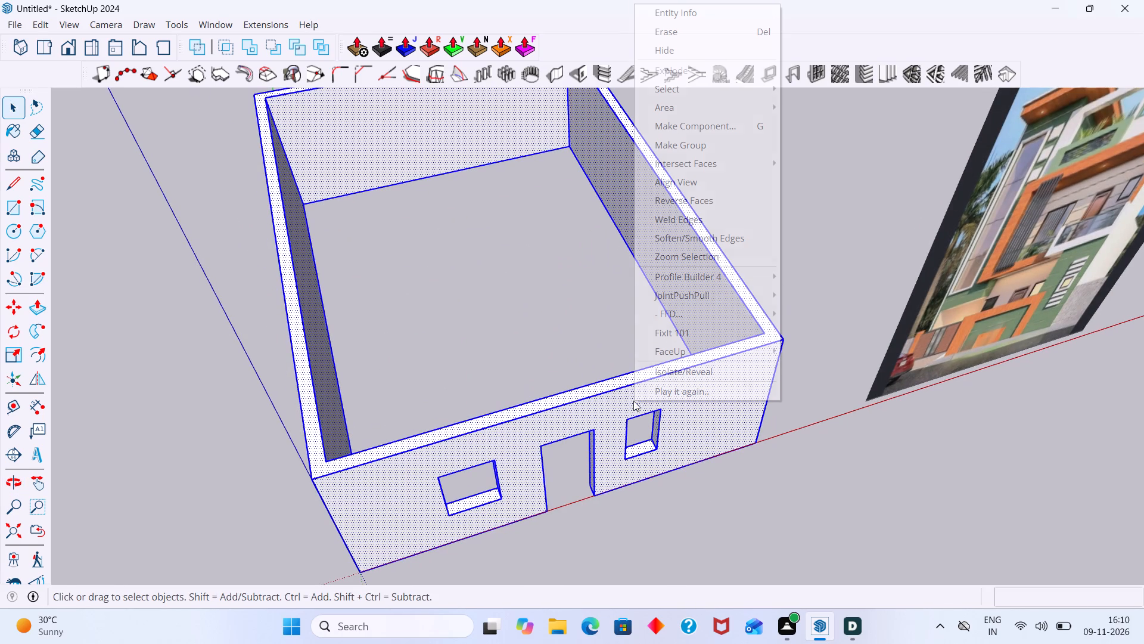
{"action": "left_click", "coordinate": [676, 149]}
{"action": "left_click", "coordinate": [772, 294]}
Select the new wall group to check what it contains, then clear the selection.
{"action": "middle_click_drag", "start_coordinate": [686, 435], "coordinate": [685, 431]}
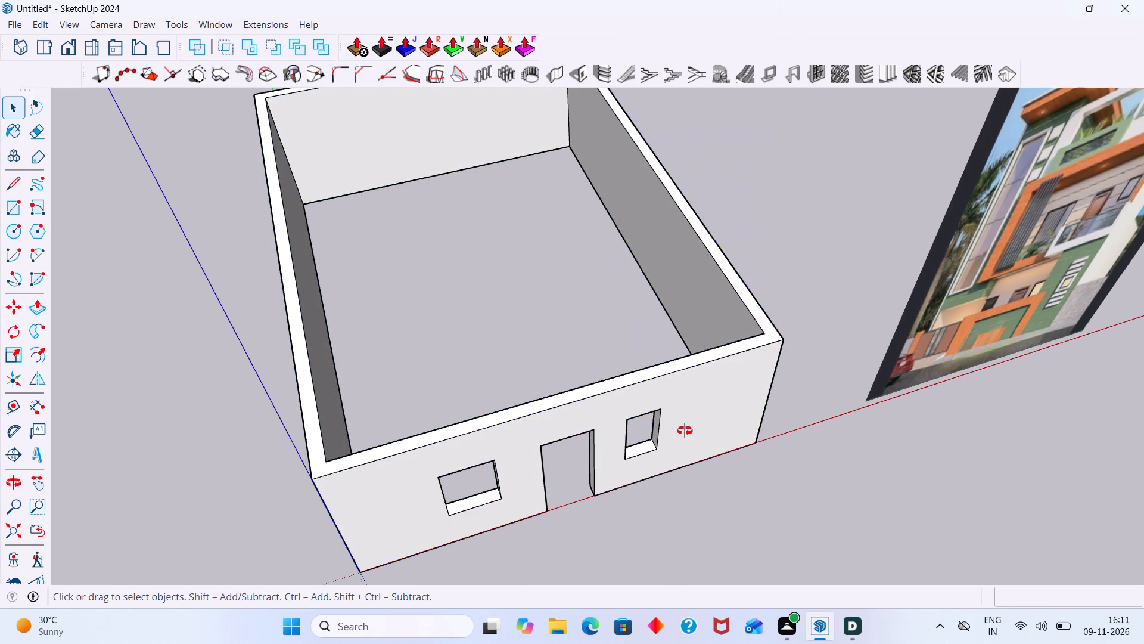
{"action": "middle_click_drag", "start_coordinate": [685, 431], "coordinate": [684, 355]}
{"action": "scroll", "coordinate": [652, 384], "scroll_direction": "up", "scroll_amount": 5}
{"action": "left_click", "coordinate": [697, 351]}
{"action": "scroll", "coordinate": [661, 391], "scroll_direction": "down", "scroll_amount": 3}
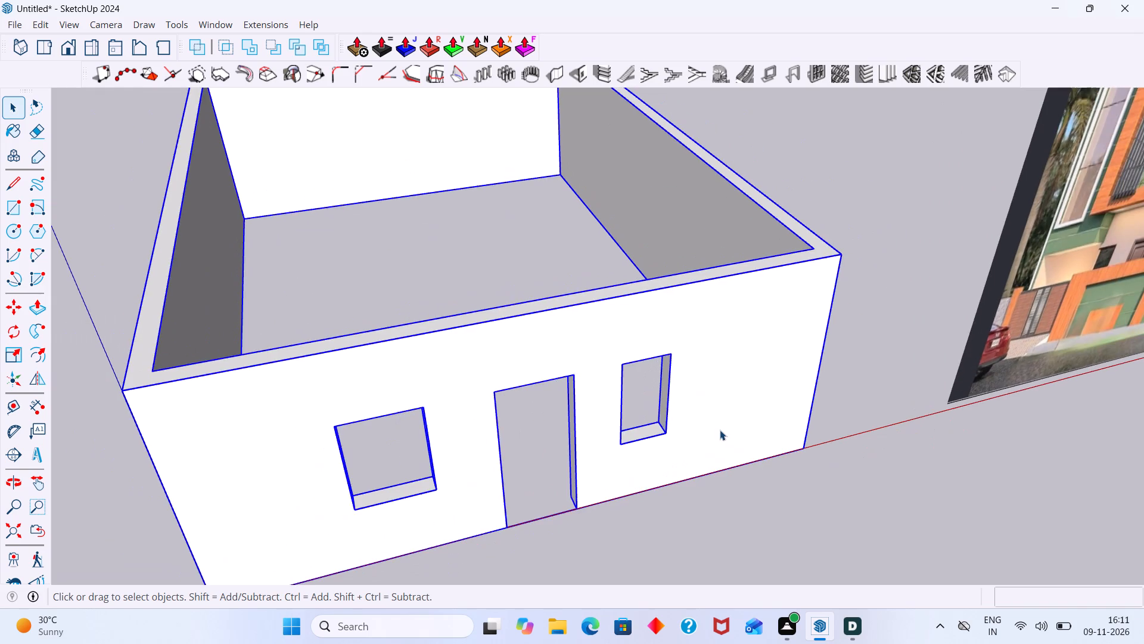
{"action": "left_click", "coordinate": [720, 430]}
{"action": "scroll", "coordinate": [714, 429], "scroll_direction": "down", "scroll_amount": 3}
{"action": "left_click", "coordinate": [723, 504]}
Examine the upper floor's window, door and balcony in the elevation reference image.
{"action": "scroll", "coordinate": [654, 432], "scroll_direction": "up", "scroll_amount": 2}
{"action": "middle_click_drag", "start_coordinate": [649, 433], "coordinate": [611, 361]}
{"action": "scroll", "coordinate": [605, 401], "scroll_direction": "down", "scroll_amount": 6}
{"action": "middle_click_drag", "start_coordinate": [674, 419], "coordinate": [646, 469], "text": "shift"}
{"action": "scroll", "coordinate": [845, 315], "scroll_direction": "up", "scroll_amount": 2}
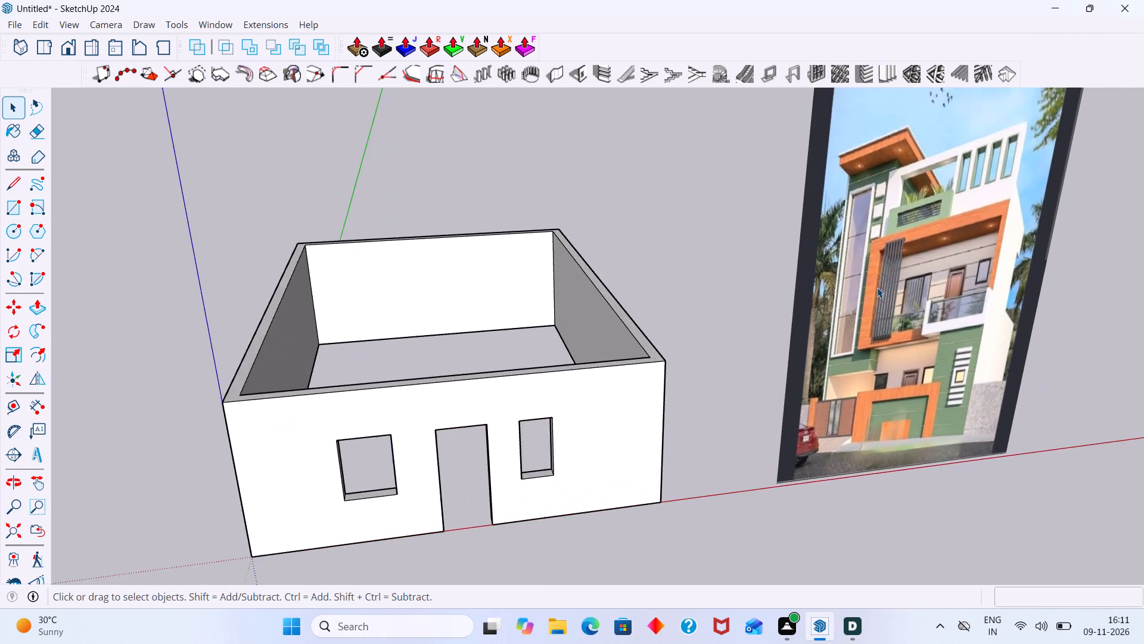
{"action": "scroll", "coordinate": [877, 287], "scroll_direction": "up", "scroll_amount": 13}
{"action": "middle_click_drag", "start_coordinate": [1015, 270], "coordinate": [1043, 309]}
{"action": "scroll", "coordinate": [1012, 274], "scroll_direction": "up", "scroll_amount": 3}
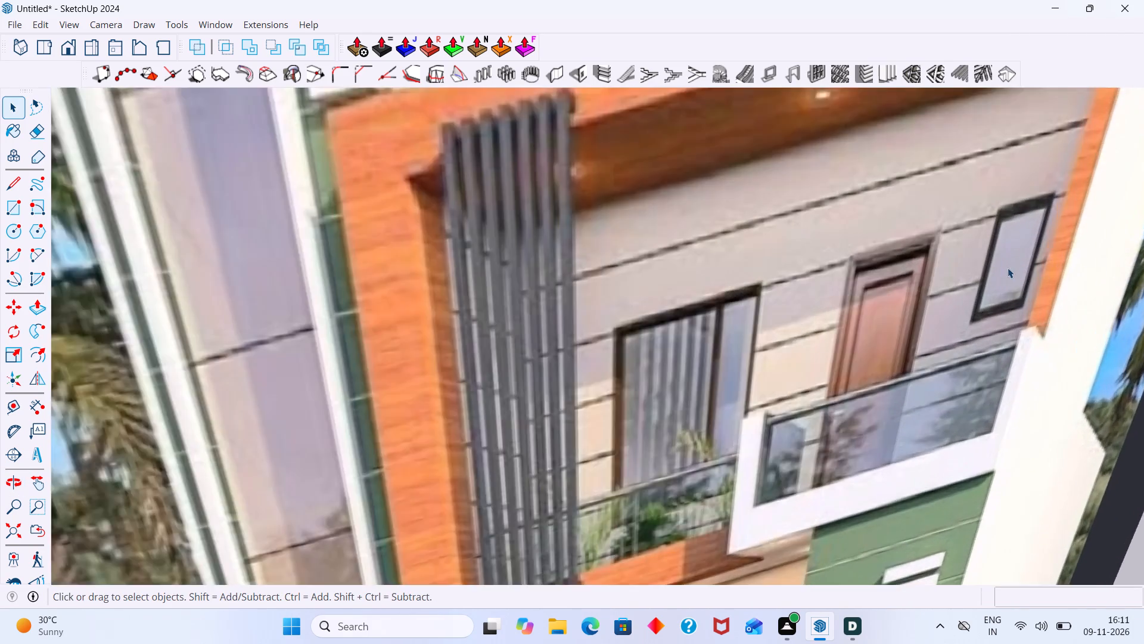
{"action": "scroll", "coordinate": [1008, 268], "scroll_direction": "up", "scroll_amount": 7}
{"action": "scroll", "coordinate": [1002, 268], "scroll_direction": "down", "scroll_amount": 14}
{"action": "scroll", "coordinate": [841, 523], "scroll_direction": "up", "scroll_amount": 1}
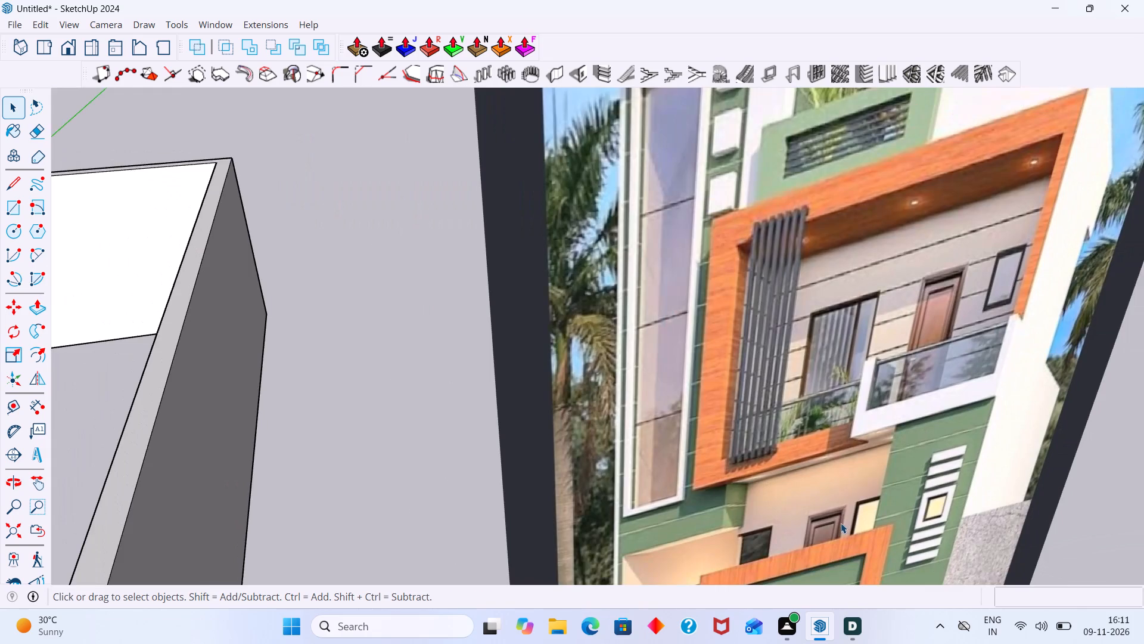
{"action": "scroll", "coordinate": [841, 523], "scroll_direction": "up", "scroll_amount": 1}
Examine the ground floor's windows and door behind the gate in the elevation reference image.
{"action": "middle_click_drag", "start_coordinate": [744, 533], "coordinate": [813, 391], "text": "shift"}
{"action": "middle_click_drag", "start_coordinate": [890, 425], "coordinate": [894, 426]}
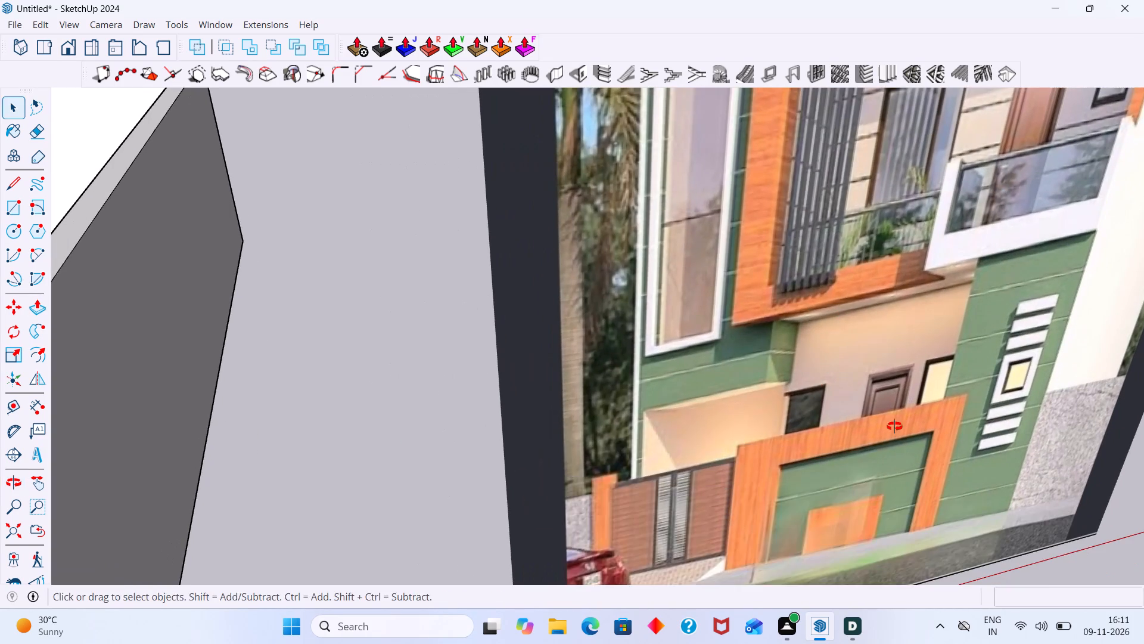
{"action": "middle_click_drag", "start_coordinate": [894, 426], "coordinate": [968, 438]}
{"action": "scroll", "coordinate": [925, 351], "scroll_direction": "up", "scroll_amount": 3}
{"action": "scroll", "coordinate": [935, 355], "scroll_direction": "down", "scroll_amount": 10}
{"action": "middle_click_drag", "start_coordinate": [932, 389], "coordinate": [923, 384]}
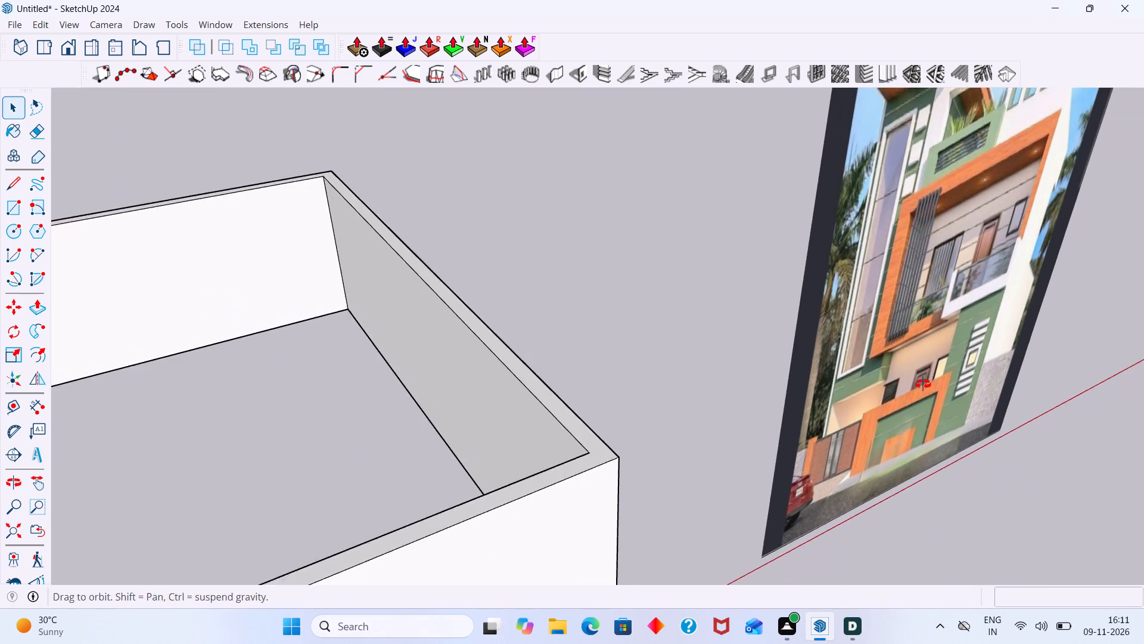
{"action": "middle_click_drag", "start_coordinate": [923, 384], "coordinate": [872, 364]}
Draw a 3' by 4' rectangle filling the wider window opening, set midway through the wall thickness.
{"action": "scroll", "coordinate": [869, 364], "scroll_direction": "down", "scroll_amount": 6}
{"action": "middle_click_drag", "start_coordinate": [599, 509], "coordinate": [559, 442]}
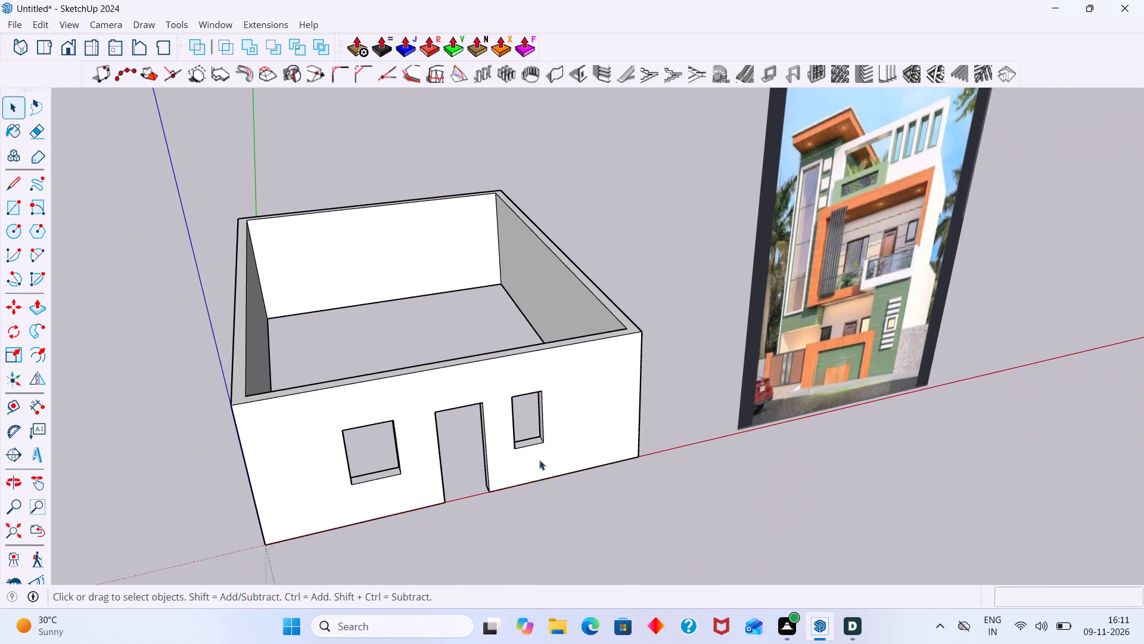
{"action": "middle_click_drag", "start_coordinate": [515, 442], "coordinate": [422, 436]}
{"action": "scroll", "coordinate": [402, 405], "scroll_direction": "up", "scroll_amount": 2}
{"action": "scroll", "coordinate": [313, 407], "scroll_direction": "up", "scroll_amount": 2}
{"action": "middle_click_drag", "start_coordinate": [313, 403], "coordinate": [304, 358]}
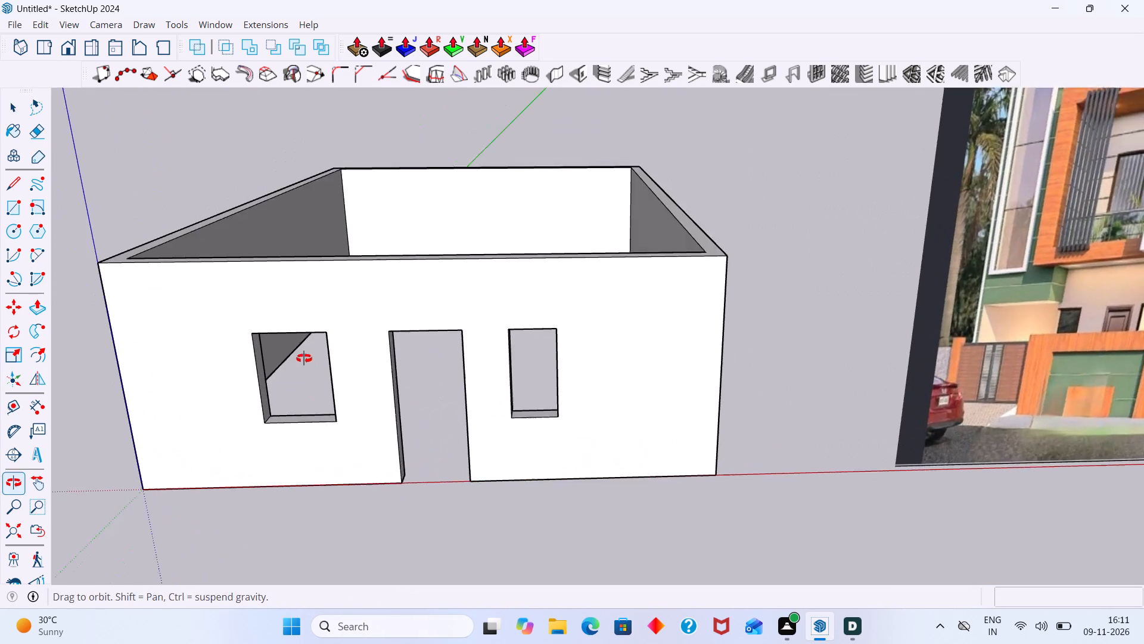
{"action": "middle_click_drag", "start_coordinate": [304, 358], "coordinate": [300, 356]}
{"action": "scroll", "coordinate": [262, 342], "scroll_direction": "up", "scroll_amount": 2}
{"action": "middle_click_drag", "start_coordinate": [245, 344], "coordinate": [245, 260]}
{"action": "middle_click_drag", "start_coordinate": [250, 320], "coordinate": [253, 233]}
{"action": "scroll", "coordinate": [281, 313], "scroll_direction": "up", "scroll_amount": 2}
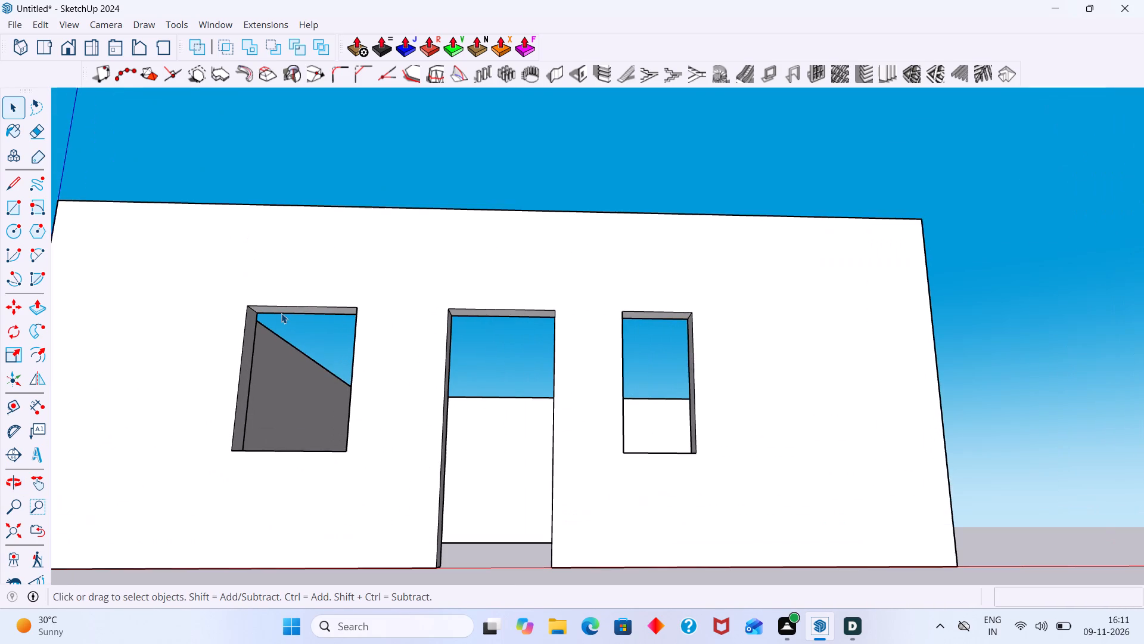
{"action": "key", "text": "r"}
{"action": "scroll", "coordinate": [264, 322], "scroll_direction": "up", "scroll_amount": 6}
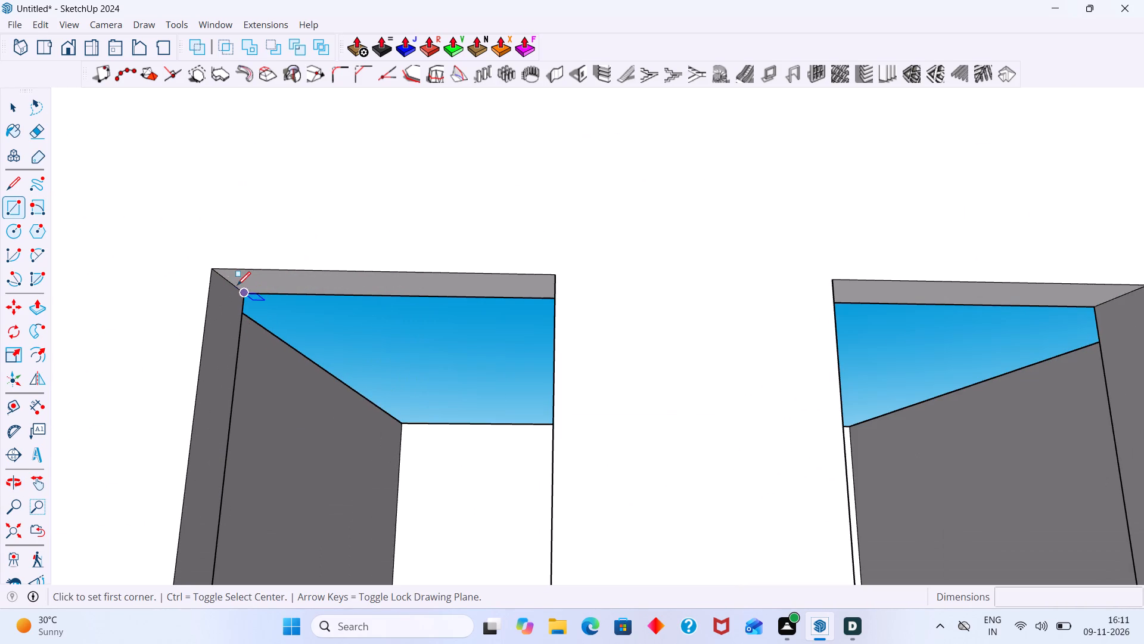
{"action": "left_click", "coordinate": [229, 285]}
{"action": "scroll", "coordinate": [290, 442], "scroll_direction": "down", "scroll_amount": 5}
{"action": "middle_click_drag", "start_coordinate": [306, 494], "coordinate": [309, 306]}
{"action": "middle_click_drag", "start_coordinate": [331, 330], "coordinate": [360, 424]}
{"action": "middle_click_drag", "start_coordinate": [476, 528], "coordinate": [630, 571]}
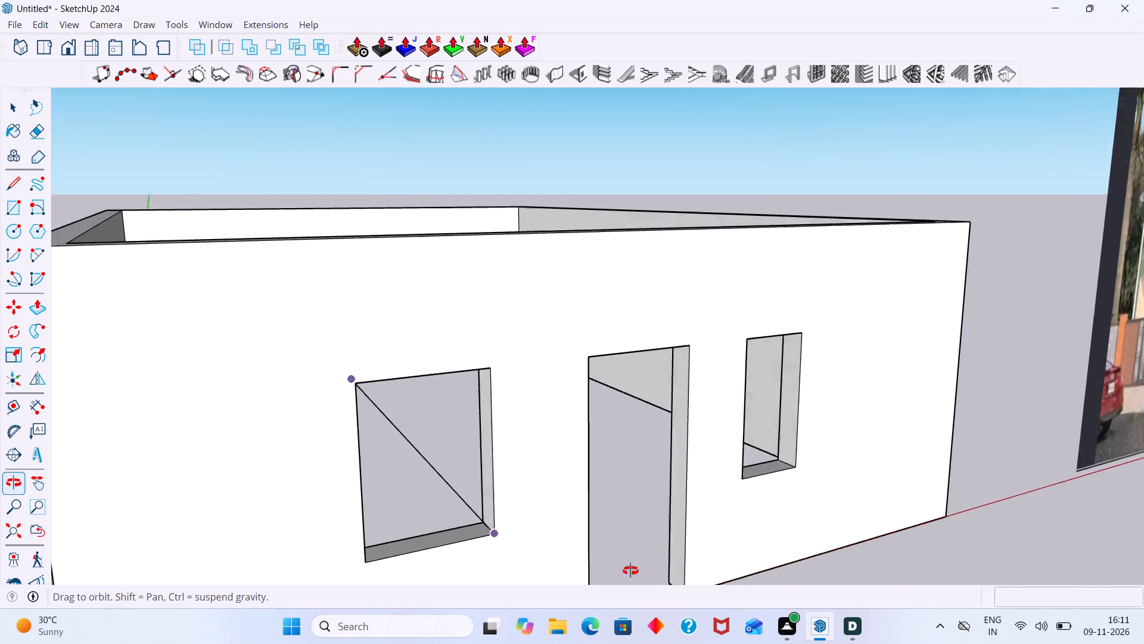
{"action": "middle_click_drag", "start_coordinate": [630, 571], "coordinate": [672, 568]}
{"action": "scroll", "coordinate": [558, 547], "scroll_direction": "up", "scroll_amount": 2}
{"action": "scroll", "coordinate": [483, 543], "scroll_direction": "up", "scroll_amount": 7}
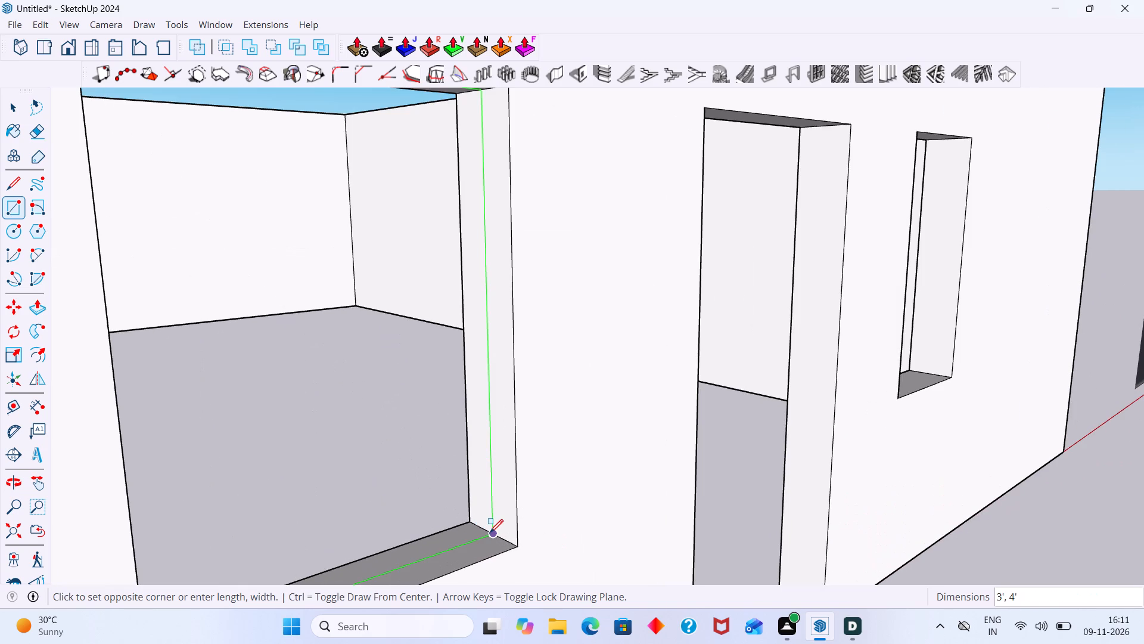
{"action": "left_click", "coordinate": [490, 532]}
{"action": "key", "text": "space"}
Create a rectangular window frame on the new face with Panel Divider, using 1 row, 2 columns and middle panel location.
{"action": "left_click", "coordinate": [472, 501]}
{"action": "scroll", "coordinate": [469, 496], "scroll_direction": "down", "scroll_amount": 3}
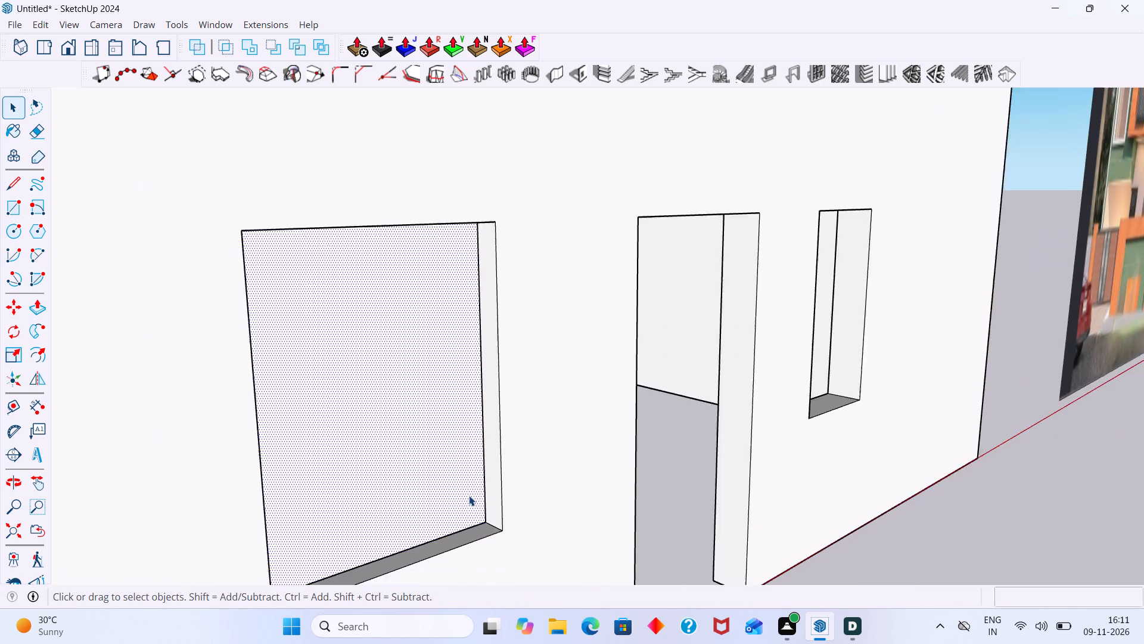
{"action": "scroll", "coordinate": [469, 496], "scroll_direction": "down", "scroll_amount": 4}
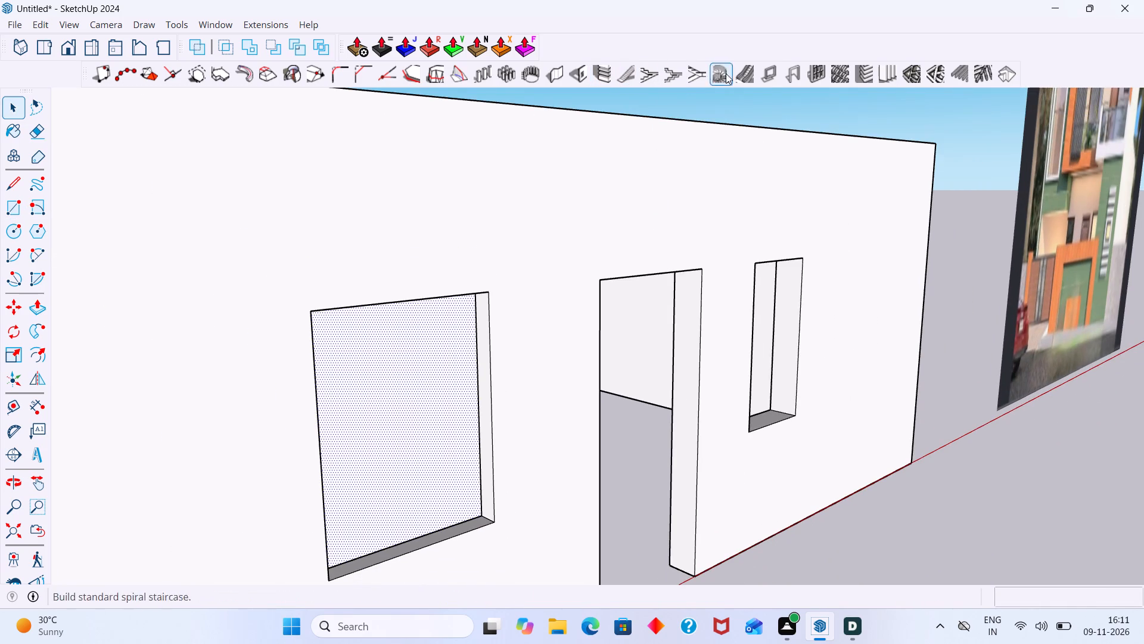
{"action": "left_click", "coordinate": [816, 72]}
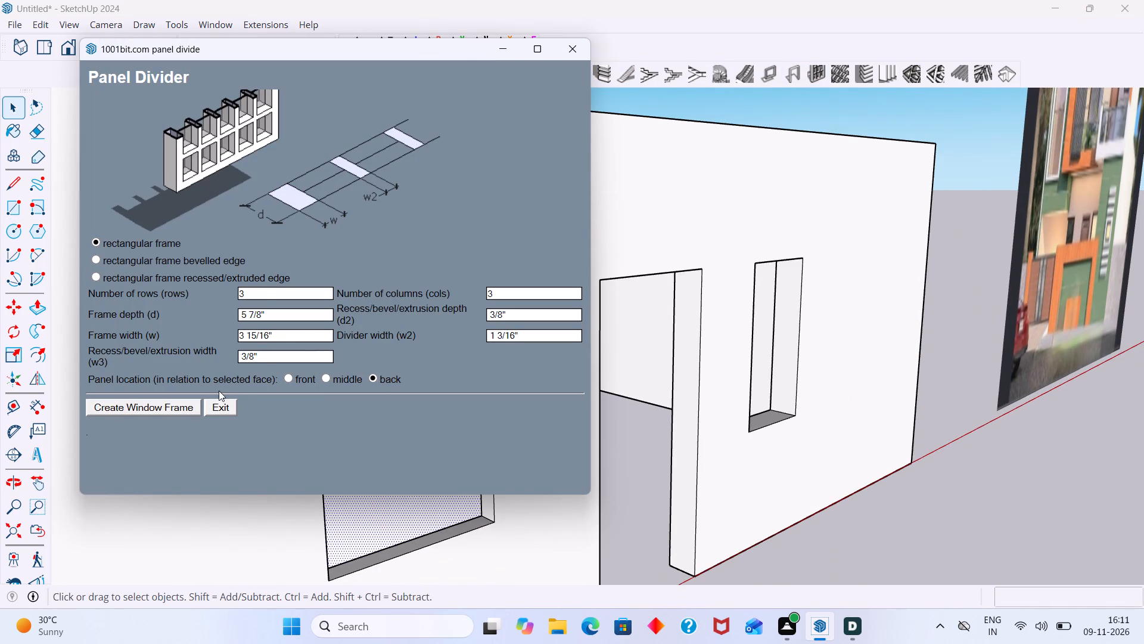
{"action": "left_click", "coordinate": [260, 294]}
{"action": "key", "text": "1"}
{"action": "left_click", "coordinate": [495, 289]}
{"action": "key", "text": "2"}
{"action": "left_click", "coordinate": [326, 379]}
{"action": "left_click", "coordinate": [132, 409]}
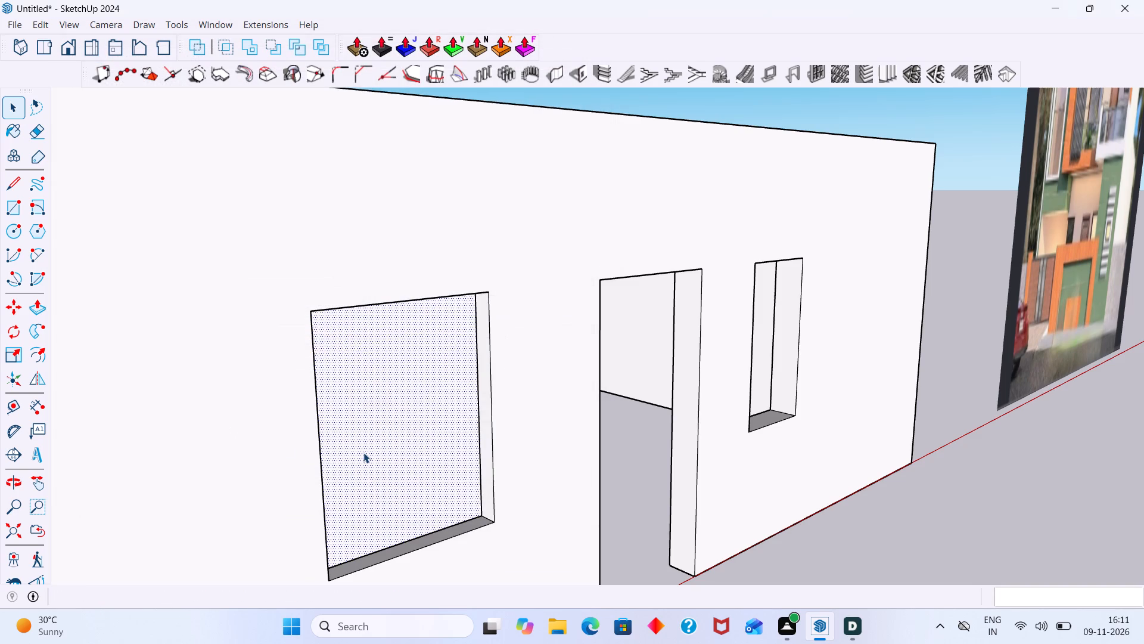
{"action": "left_click", "coordinate": [363, 453]}
{"action": "scroll", "coordinate": [442, 492], "scroll_direction": "down", "scroll_amount": 3}
{"action": "key", "text": "space"}
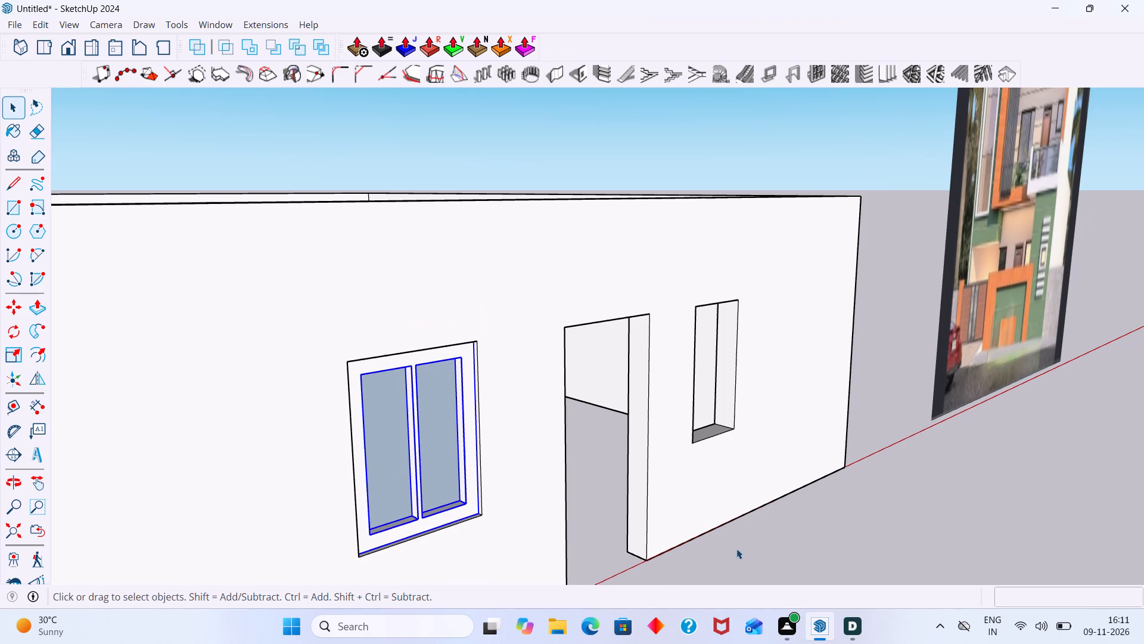
{"action": "left_click", "coordinate": [782, 562]}
Examine the framed window and the remaining door and narrow window openings in the front wall.
{"action": "middle_click_drag", "start_coordinate": [649, 501], "coordinate": [474, 471]}
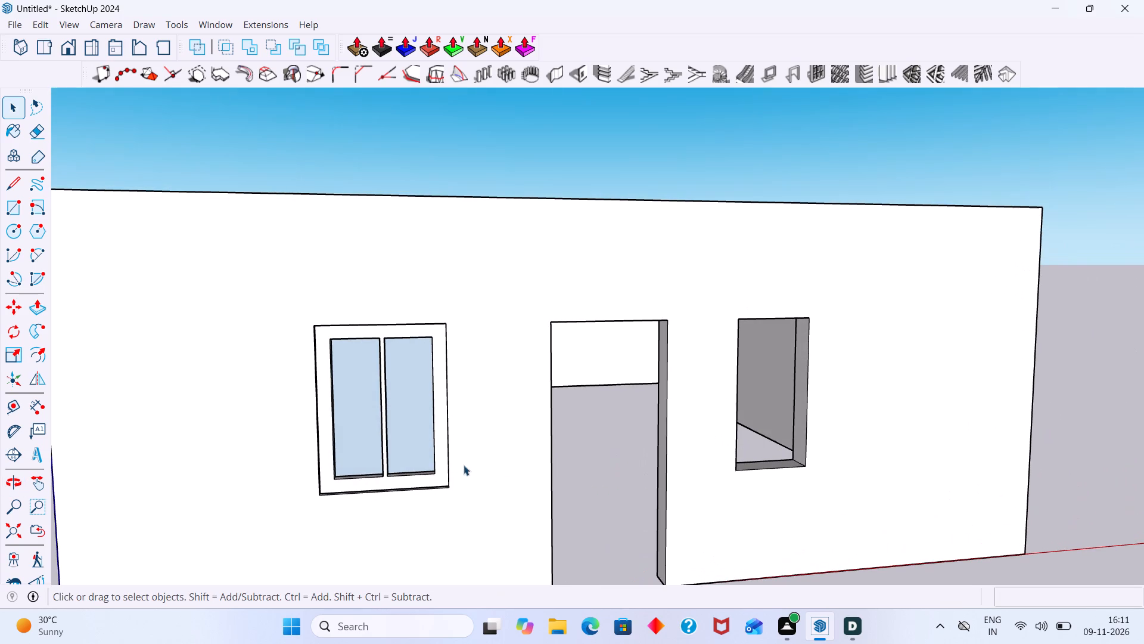
{"action": "middle_click_drag", "start_coordinate": [408, 437], "coordinate": [363, 370], "text": "shift"}
{"action": "middle_click_drag", "start_coordinate": [449, 402], "coordinate": [440, 475]}
{"action": "scroll", "coordinate": [668, 380], "scroll_direction": "down", "scroll_amount": 7}
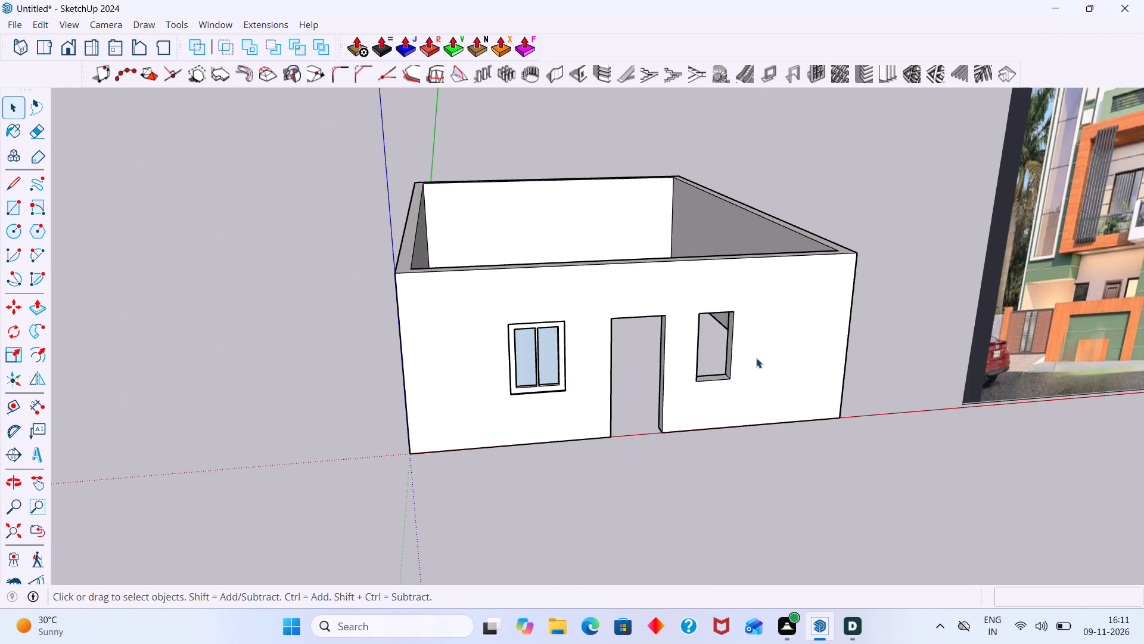
{"action": "middle_click_drag", "start_coordinate": [720, 335], "coordinate": [601, 319]}
{"action": "middle_click_drag", "start_coordinate": [701, 332], "coordinate": [635, 305]}
{"action": "middle_click_drag", "start_coordinate": [638, 309], "coordinate": [616, 244]}
{"action": "scroll", "coordinate": [643, 298], "scroll_direction": "up", "scroll_amount": 3}
{"action": "middle_click_drag", "start_coordinate": [643, 300], "coordinate": [660, 248]}
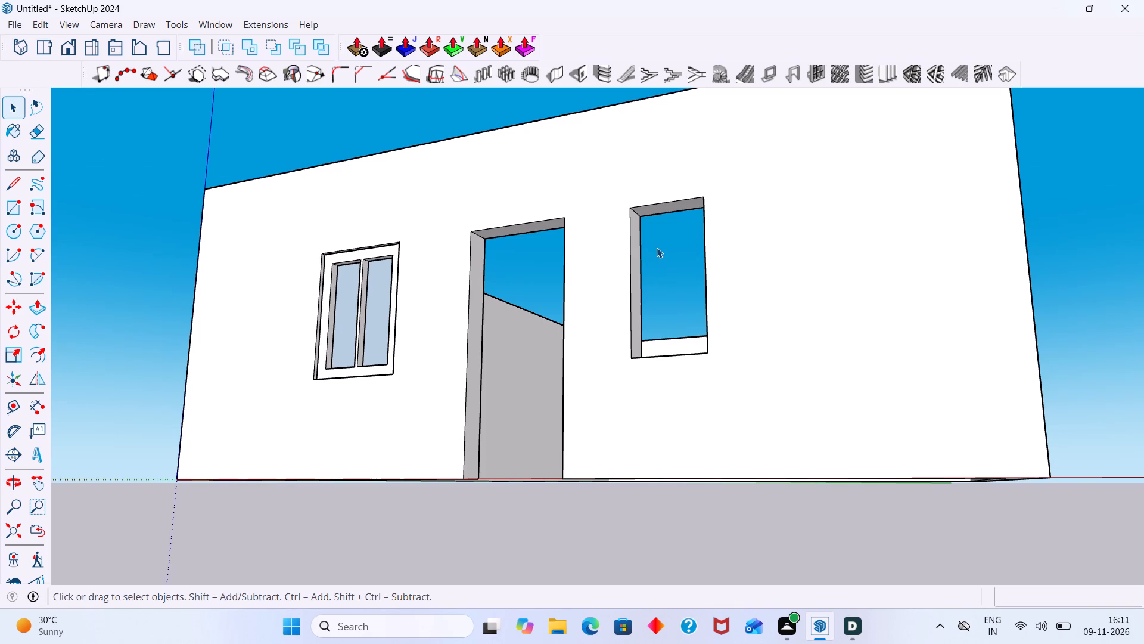
{"action": "scroll", "coordinate": [627, 293], "scroll_direction": "down", "scroll_amount": 9}
{"action": "scroll", "coordinate": [672, 359], "scroll_direction": "down", "scroll_amount": 1}
{"action": "middle_click_drag", "start_coordinate": [676, 368], "coordinate": [688, 388]}
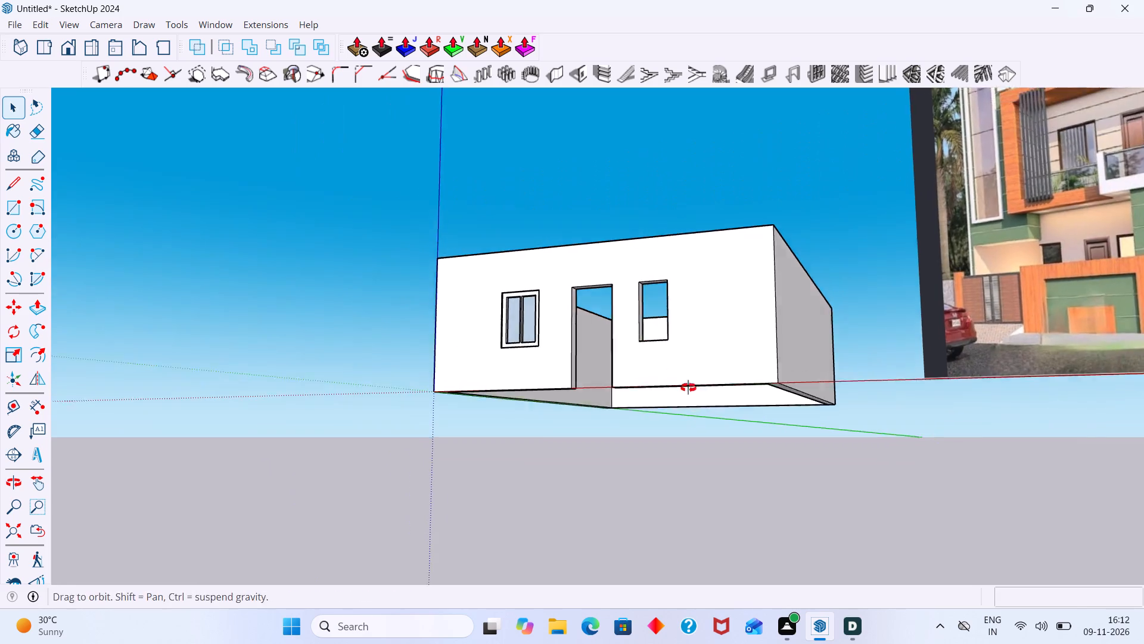
{"action": "middle_click_drag", "start_coordinate": [688, 388], "coordinate": [690, 389]}
Examine the ground-floor door and narrow window beside it in the elevation reference image.
{"action": "scroll", "coordinate": [694, 389], "scroll_direction": "down", "scroll_amount": 1}
{"action": "middle_click_drag", "start_coordinate": [707, 404], "coordinate": [415, 396], "text": "shift"}
{"action": "middle_click_drag", "start_coordinate": [686, 332], "coordinate": [748, 386]}
{"action": "scroll", "coordinate": [598, 292], "scroll_direction": "up", "scroll_amount": 5}
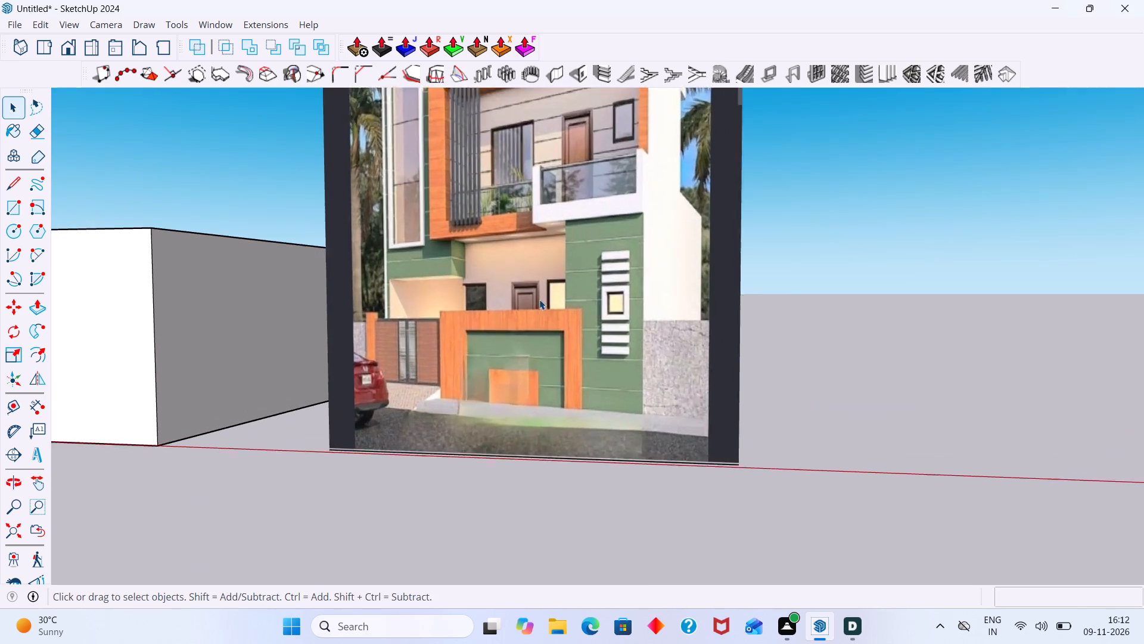
{"action": "scroll", "coordinate": [539, 299], "scroll_direction": "up", "scroll_amount": 1}
{"action": "middle_click_drag", "start_coordinate": [572, 304], "coordinate": [760, 316]}
{"action": "scroll", "coordinate": [613, 287], "scroll_direction": "up", "scroll_amount": 5}
{"action": "scroll", "coordinate": [567, 298], "scroll_direction": "down", "scroll_amount": 5}
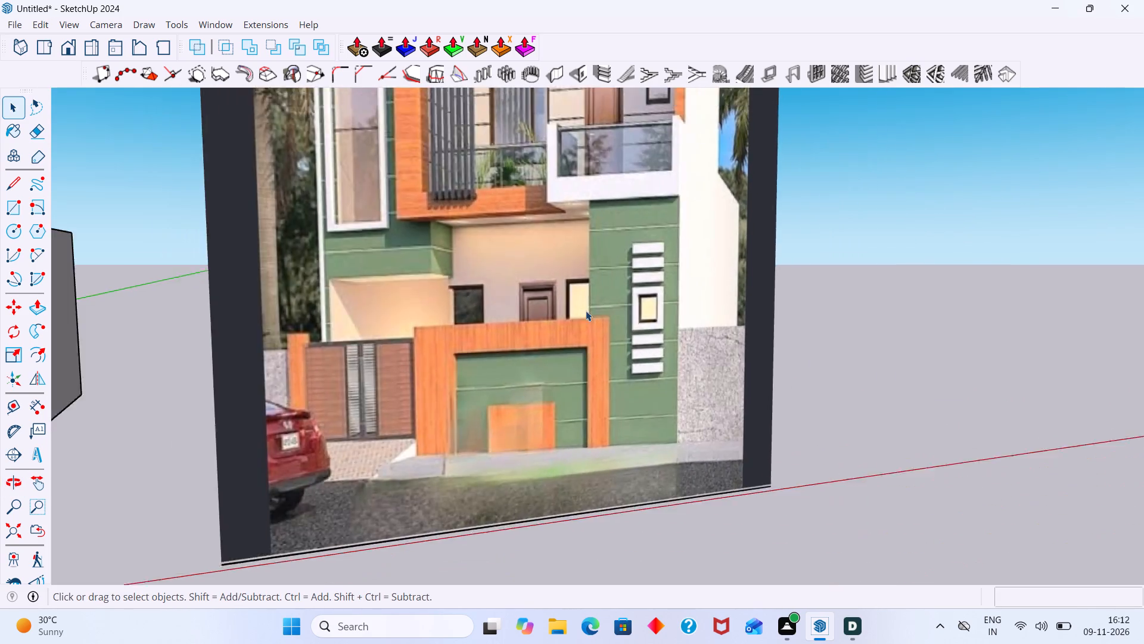
{"action": "scroll", "coordinate": [586, 311], "scroll_direction": "down", "scroll_amount": 4}
{"action": "middle_click_drag", "start_coordinate": [585, 315], "coordinate": [631, 323]}
{"action": "scroll", "coordinate": [583, 309], "scroll_direction": "up", "scroll_amount": 11}
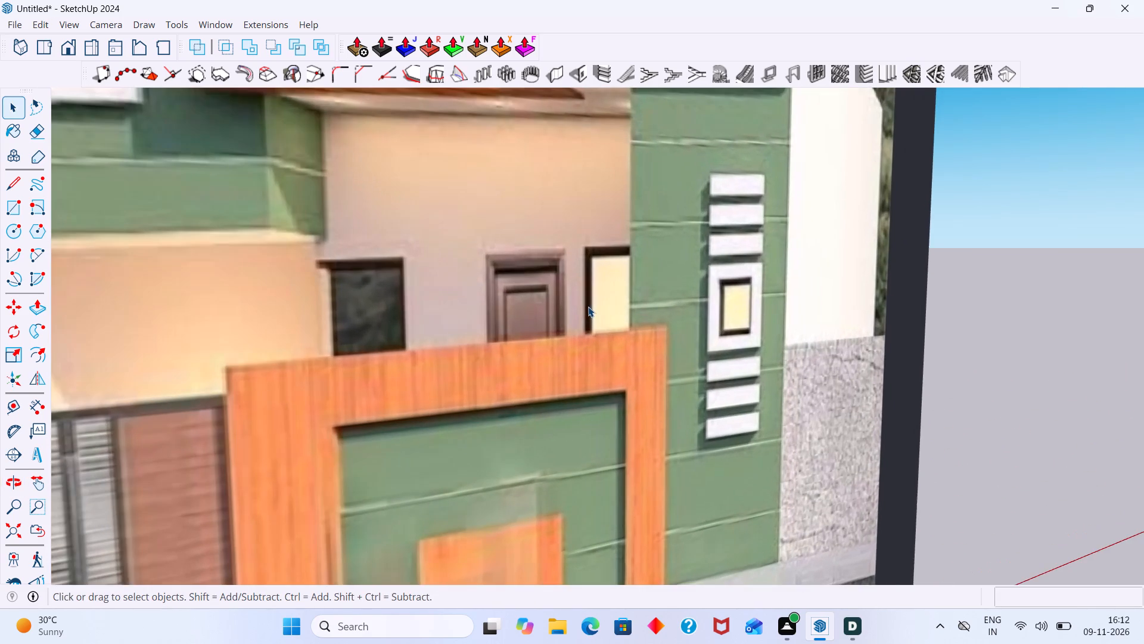
{"action": "middle_click_drag", "start_coordinate": [598, 304], "coordinate": [540, 293]}
{"action": "scroll", "coordinate": [550, 292], "scroll_direction": "down", "scroll_amount": 10}
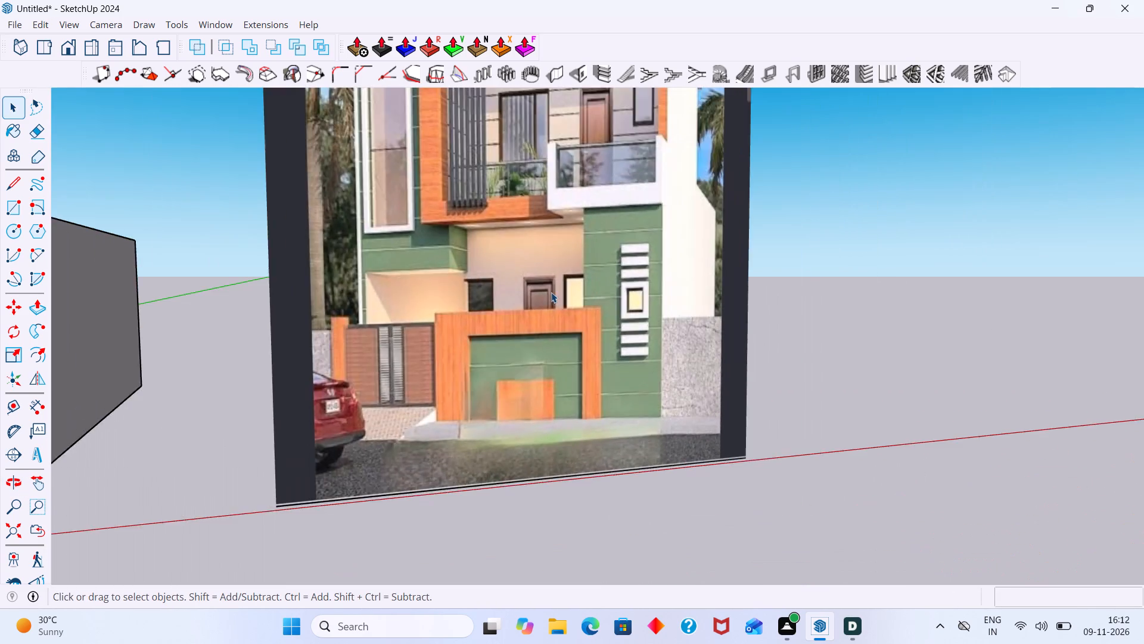
{"action": "scroll", "coordinate": [551, 292], "scroll_direction": "down", "scroll_amount": 6}
Draw a 2' by 4' rectangle filling the narrow window opening, set midway through the wall thickness.
{"action": "middle_click_drag", "start_coordinate": [543, 315], "coordinate": [774, 315]}
{"action": "middle_click_drag", "start_coordinate": [516, 333], "coordinate": [536, 339]}
{"action": "scroll", "coordinate": [430, 341], "scroll_direction": "up", "scroll_amount": 2}
{"action": "middle_click_drag", "start_coordinate": [415, 324], "coordinate": [321, 333]}
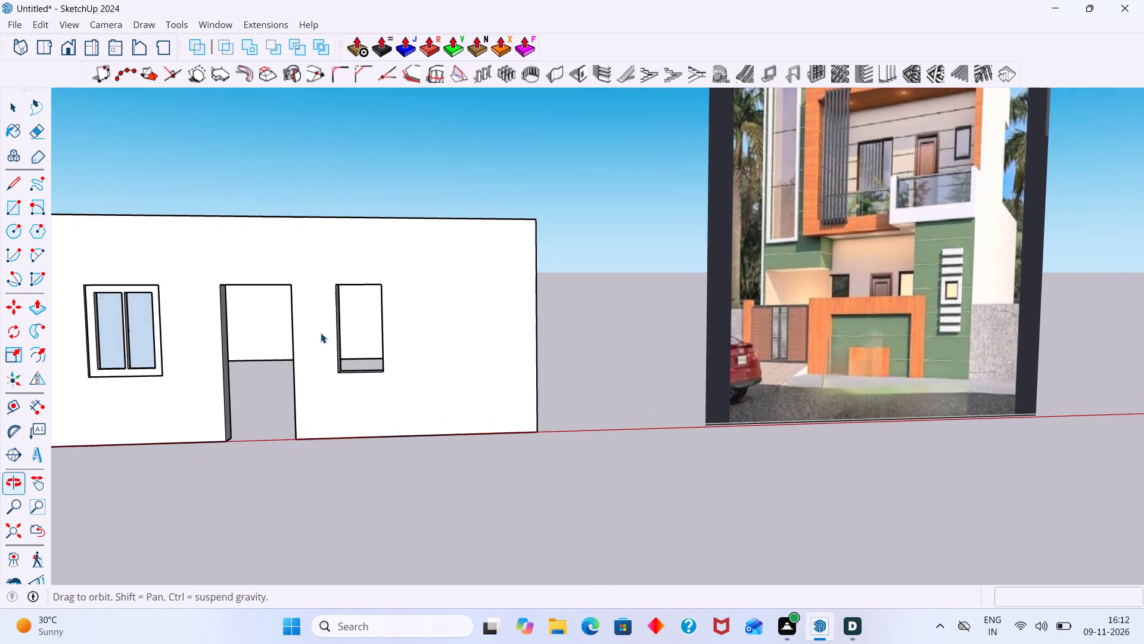
{"action": "middle_click_drag", "start_coordinate": [321, 333], "coordinate": [308, 320]}
{"action": "middle_click_drag", "start_coordinate": [356, 323], "coordinate": [278, 312]}
{"action": "middle_click_drag", "start_coordinate": [383, 300], "coordinate": [374, 267]}
{"action": "key", "text": "r"}
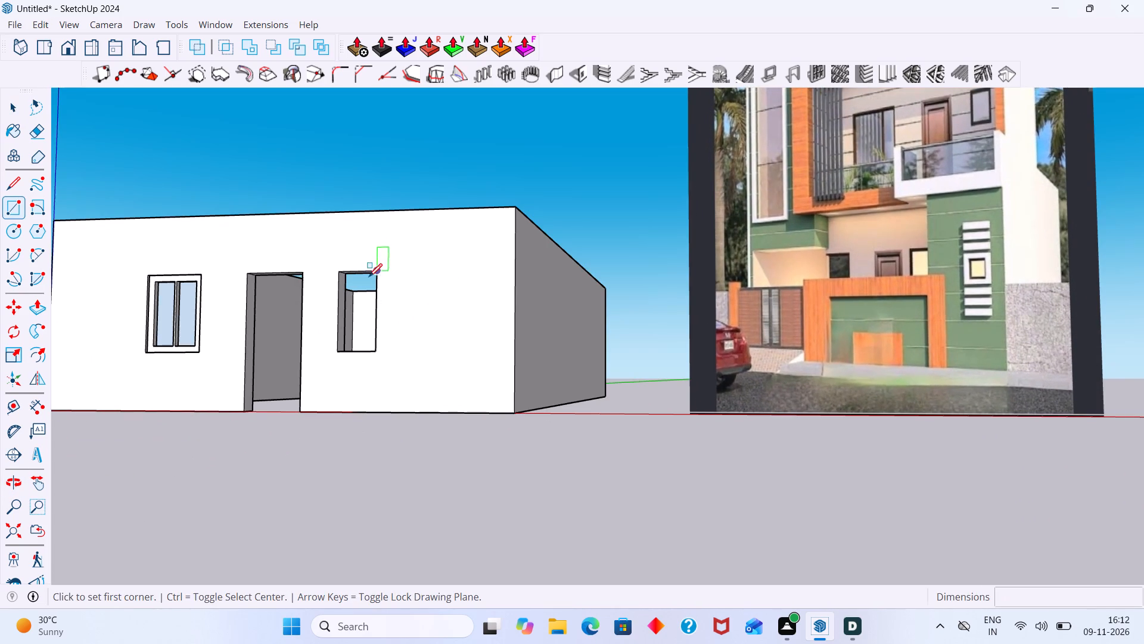
{"action": "scroll", "coordinate": [362, 278], "scroll_direction": "up", "scroll_amount": 4}
{"action": "middle_click_drag", "start_coordinate": [352, 287], "coordinate": [328, 230]}
{"action": "scroll", "coordinate": [331, 275], "scroll_direction": "up", "scroll_amount": 6}
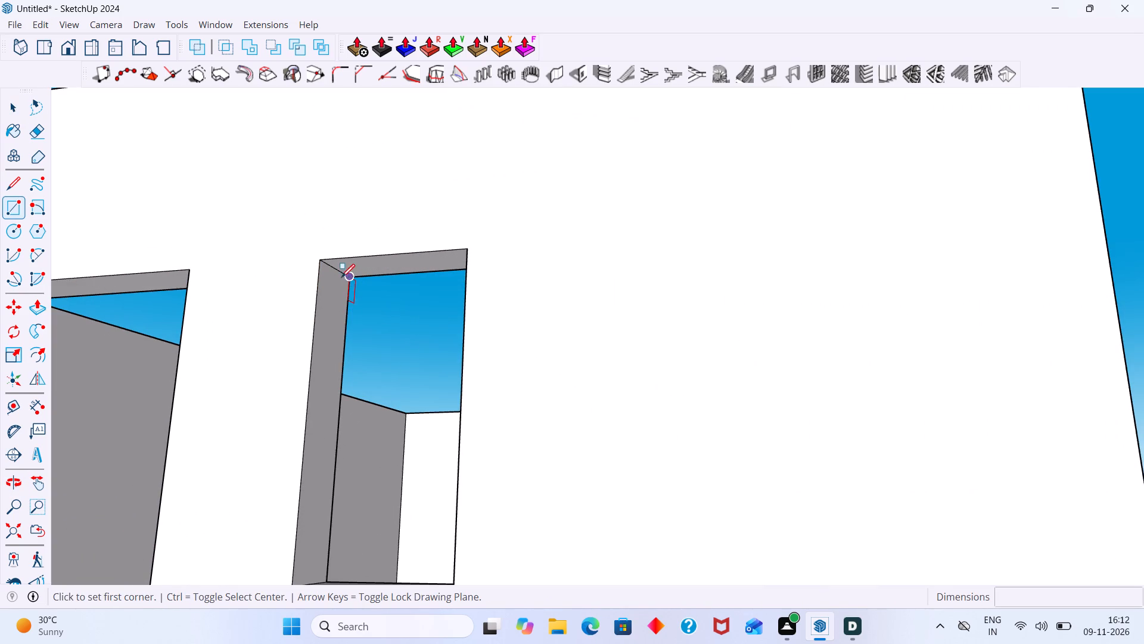
{"action": "left_click", "coordinate": [337, 272]}
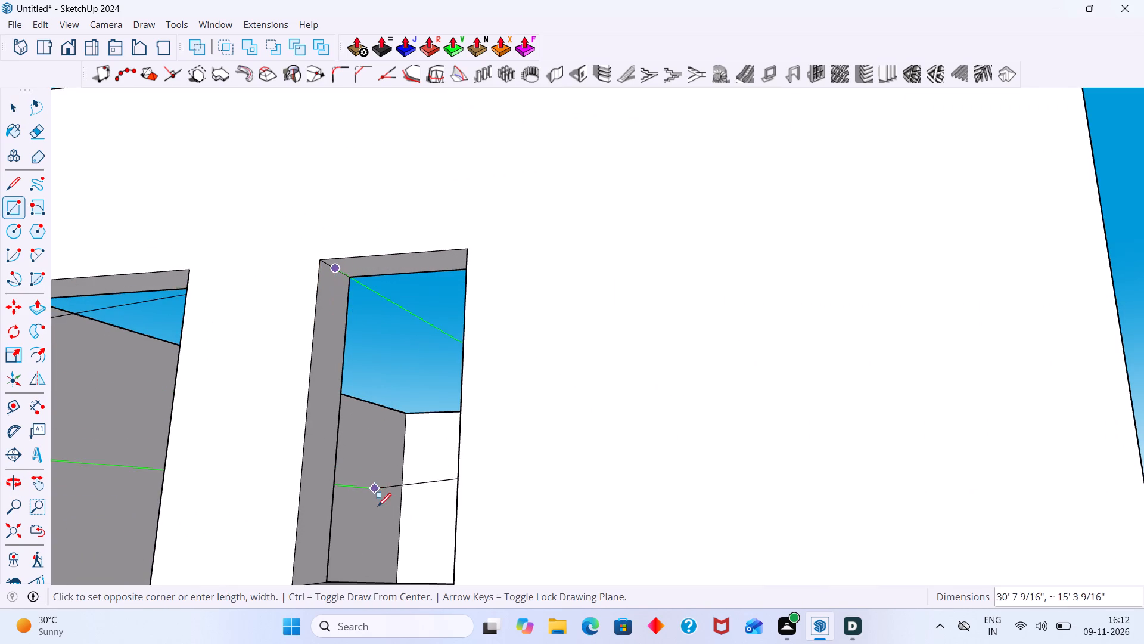
{"action": "middle_click_drag", "start_coordinate": [383, 513], "coordinate": [402, 404], "text": "shift"}
{"action": "middle_click_drag", "start_coordinate": [403, 406], "coordinate": [416, 483]}
{"action": "scroll", "coordinate": [562, 524], "scroll_direction": "down", "scroll_amount": 3}
{"action": "middle_click_drag", "start_coordinate": [583, 526], "coordinate": [569, 429]}
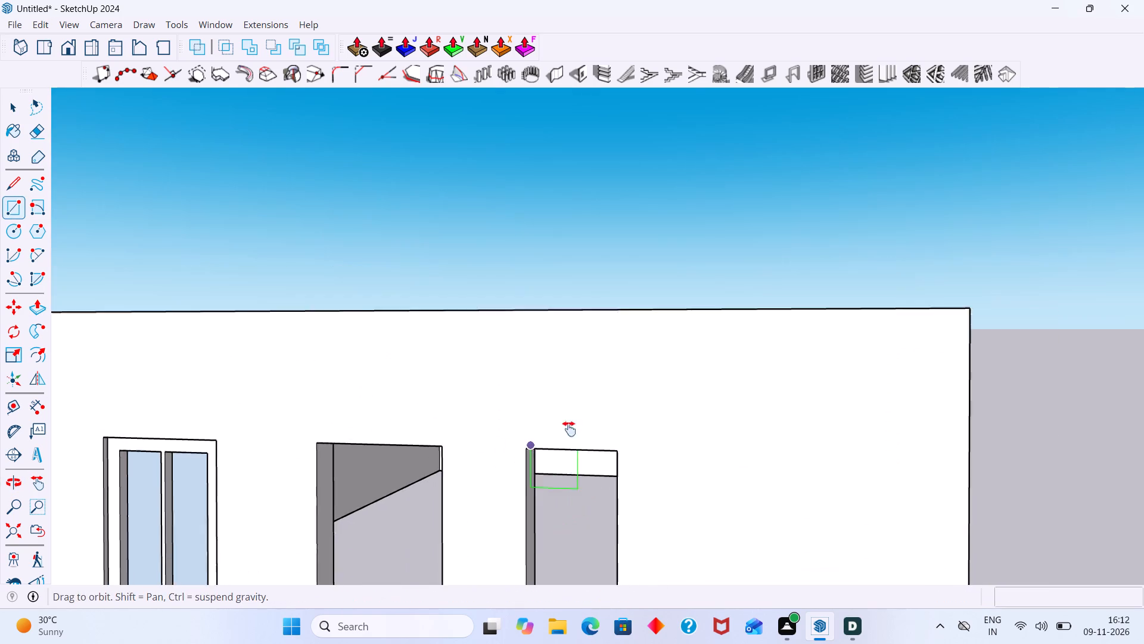
{"action": "middle_click_drag", "start_coordinate": [569, 429], "coordinate": [568, 354]}
{"action": "middle_click_drag", "start_coordinate": [630, 528], "coordinate": [840, 526]}
{"action": "scroll", "coordinate": [687, 525], "scroll_direction": "up", "scroll_amount": 7}
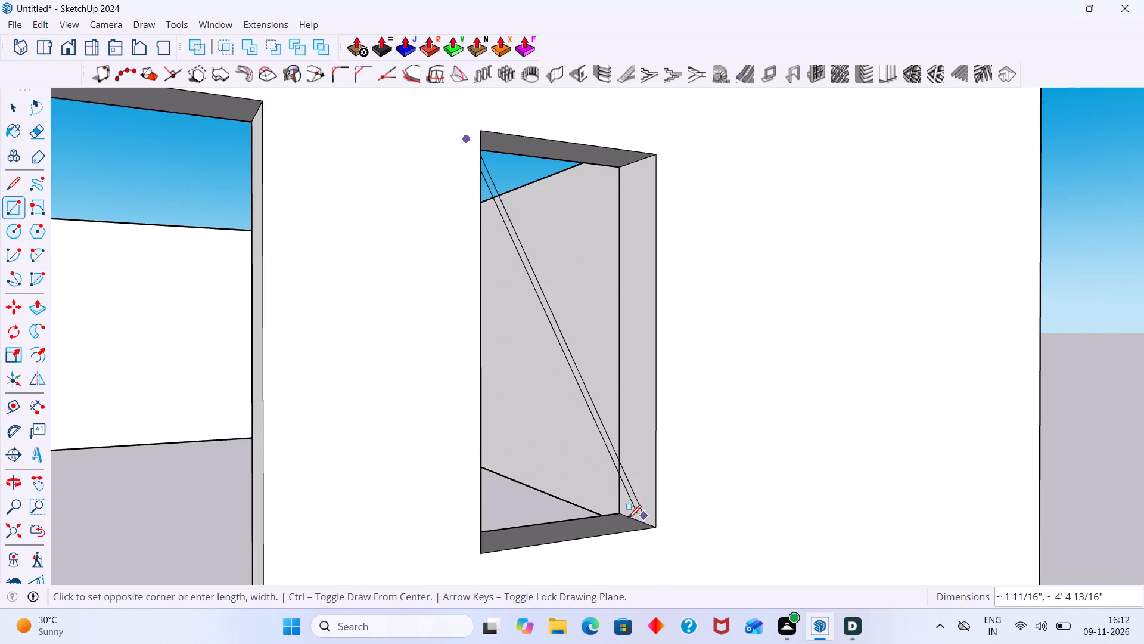
{"action": "left_click", "coordinate": [636, 521]}
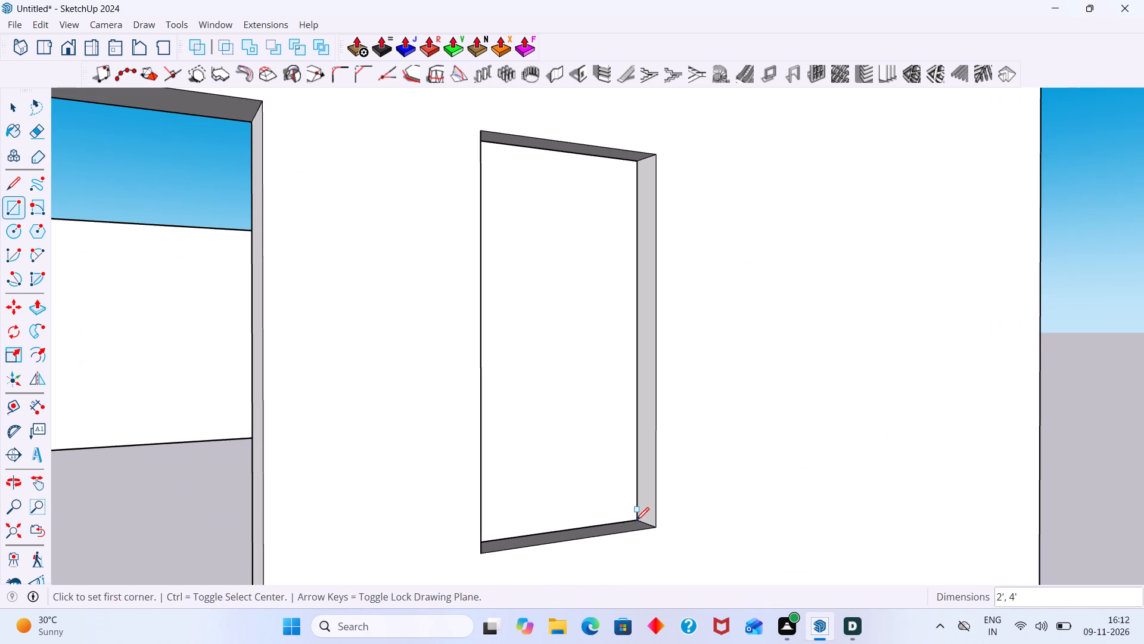
{"action": "key", "text": "space"}
Offset the narrow window face's edges inward by about 2" and delete the inner face to leave a frame outline.
{"action": "middle_click_drag", "start_coordinate": [630, 515], "coordinate": [433, 565]}
{"action": "left_click", "coordinate": [535, 457]}
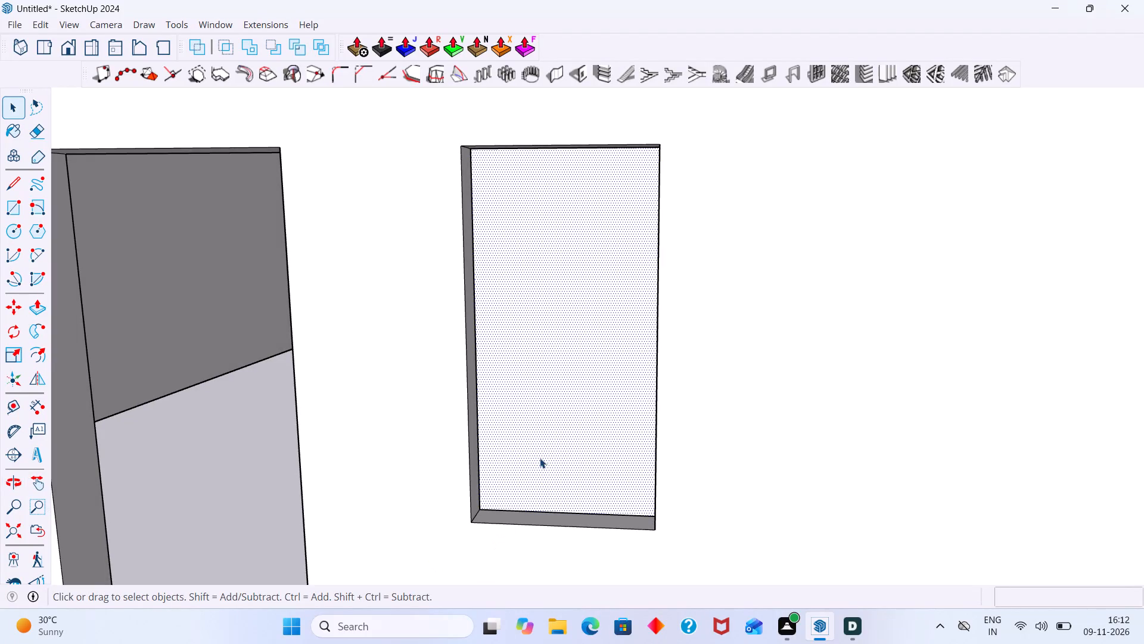
{"action": "key", "text": "f"}
{"action": "left_click", "coordinate": [529, 521]}
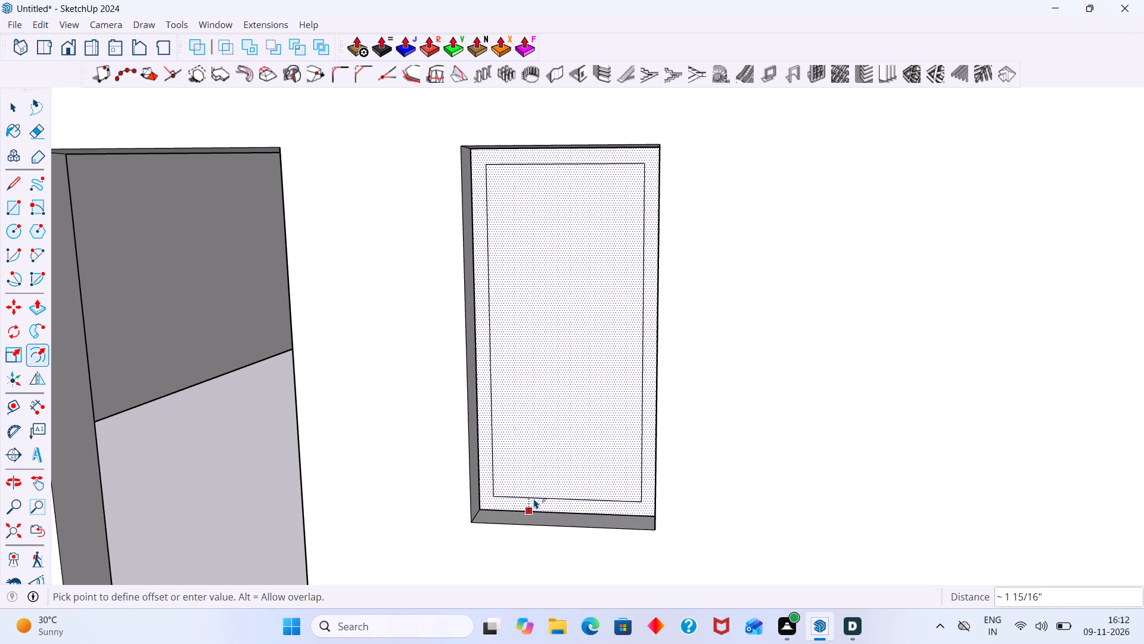
{"action": "key", "text": "space"}
{"action": "left_click", "coordinate": [533, 467]}
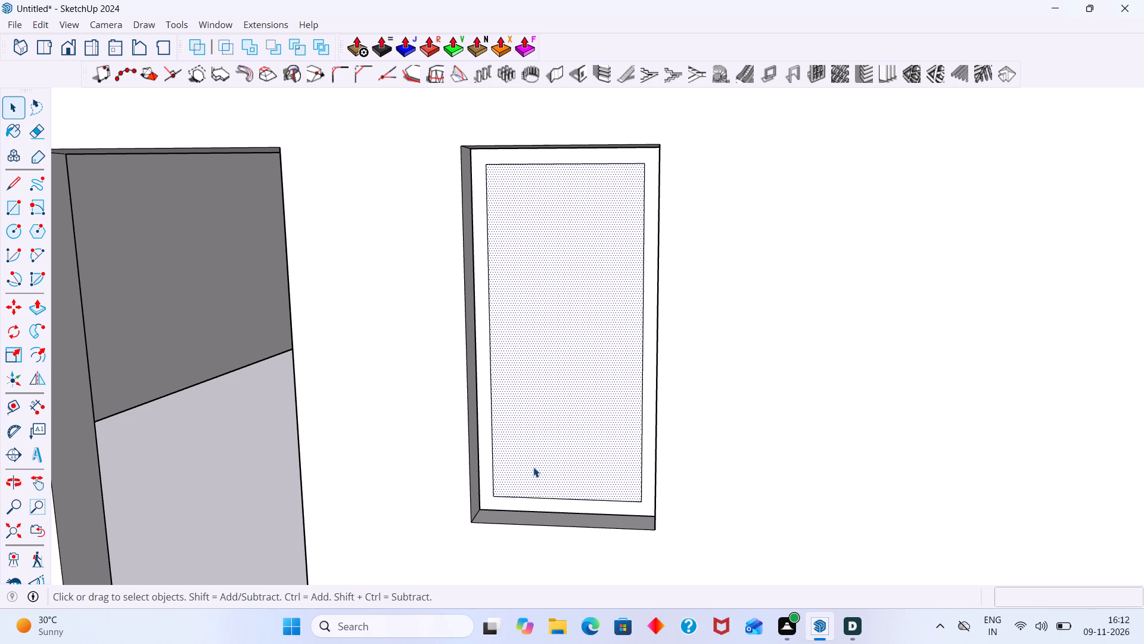
{"action": "key", "text": "Delete"}
Extrude the narrow window's frame outline outward 1" toward the outside of the front wall.
{"action": "scroll", "coordinate": [533, 467], "scroll_direction": "down", "scroll_amount": 2}
{"action": "middle_click_drag", "start_coordinate": [539, 429], "coordinate": [649, 447]}
{"action": "scroll", "coordinate": [692, 415], "scroll_direction": "up", "scroll_amount": 6}
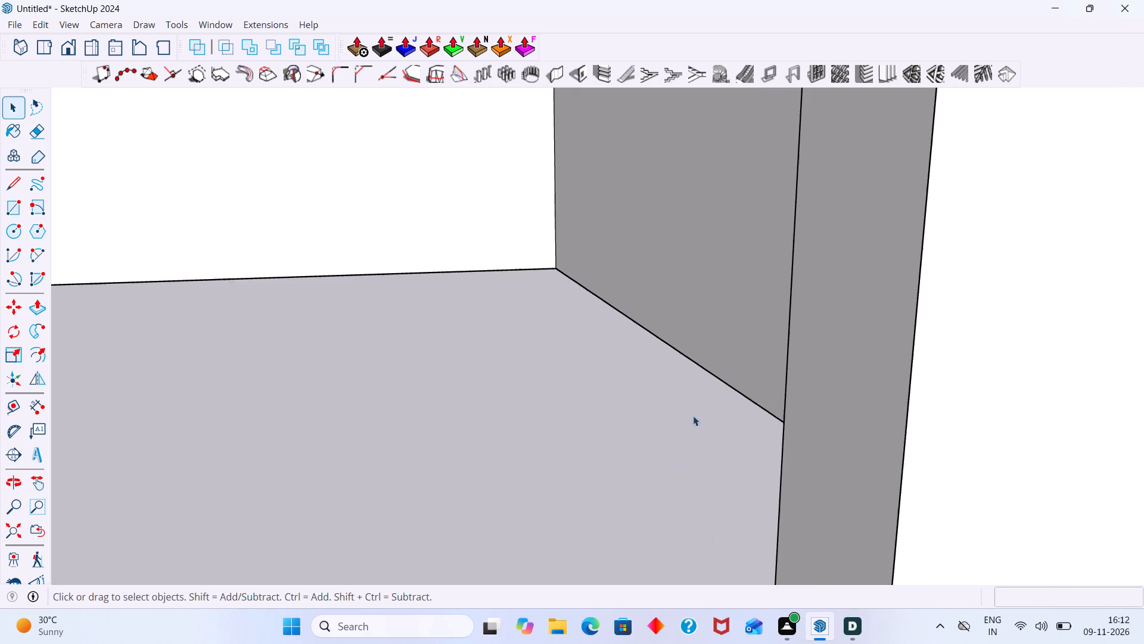
{"action": "scroll", "coordinate": [738, 420], "scroll_direction": "down", "scroll_amount": 5}
{"action": "left_click", "coordinate": [753, 425]}
{"action": "key", "text": "p"}
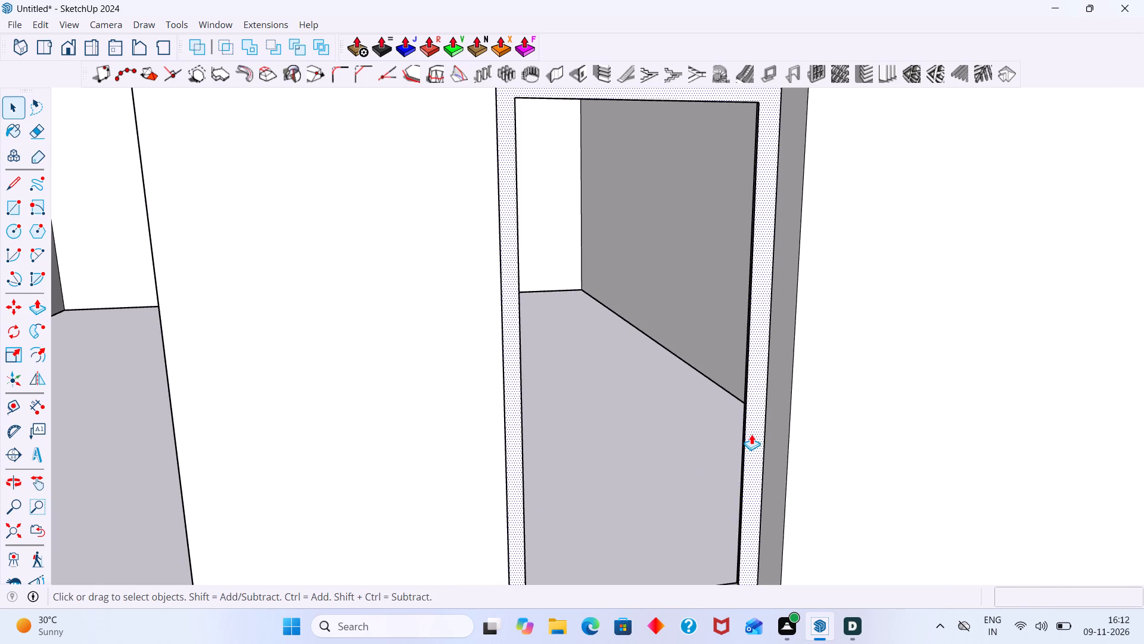
{"action": "left_click", "coordinate": [751, 434]}
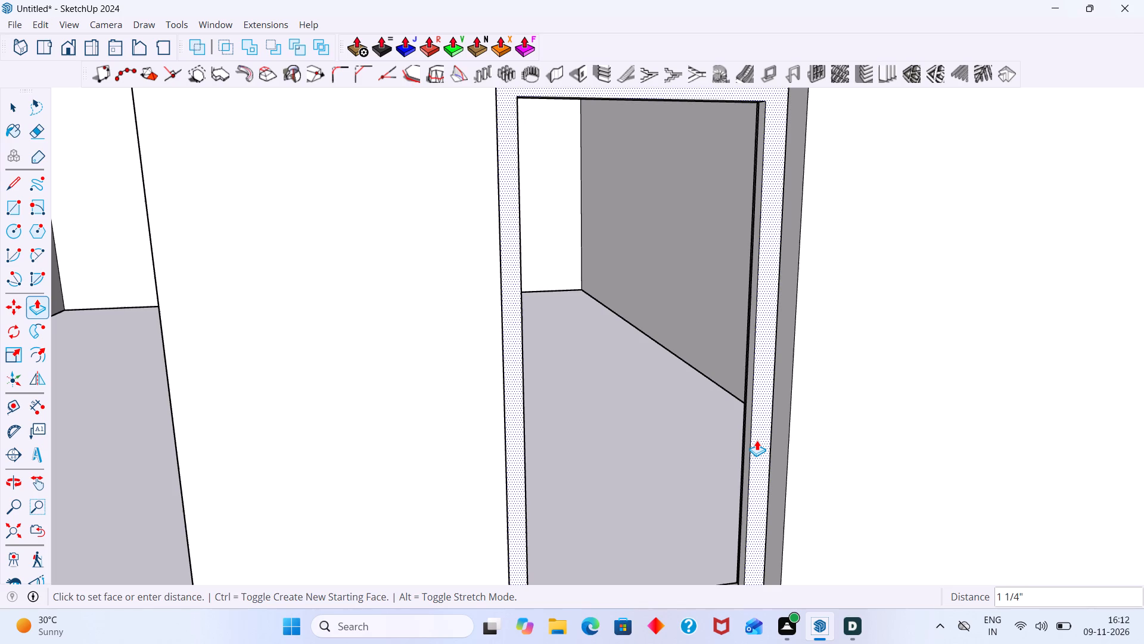
{"action": "key", "text": "1"}
{"action": "key", "text": "apostrophe"}
{"action": "key", "text": "BackSpace"}
{"action": "key", "text": "shift+quotedbl"}
{"action": "key", "text": "Return"}
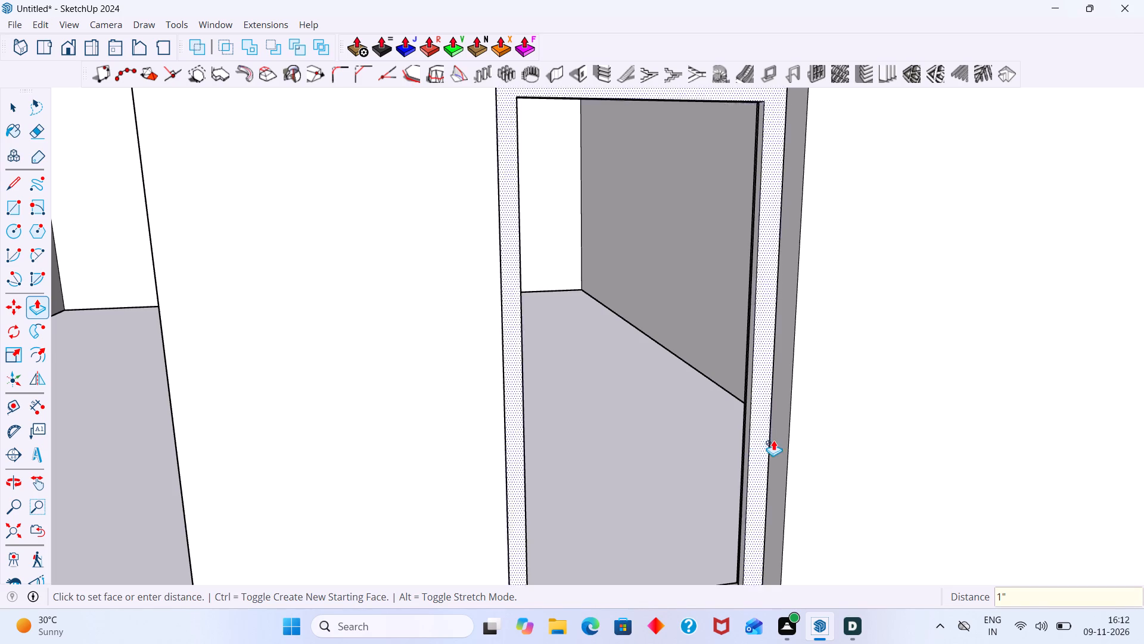
Extrude the interior-side face of the narrow window frame by the same 1".
{"action": "scroll", "coordinate": [773, 440], "scroll_direction": "down", "scroll_amount": 4}
{"action": "middle_click_drag", "start_coordinate": [735, 504], "coordinate": [891, 547]}
{"action": "scroll", "coordinate": [755, 510], "scroll_direction": "up", "scroll_amount": 3}
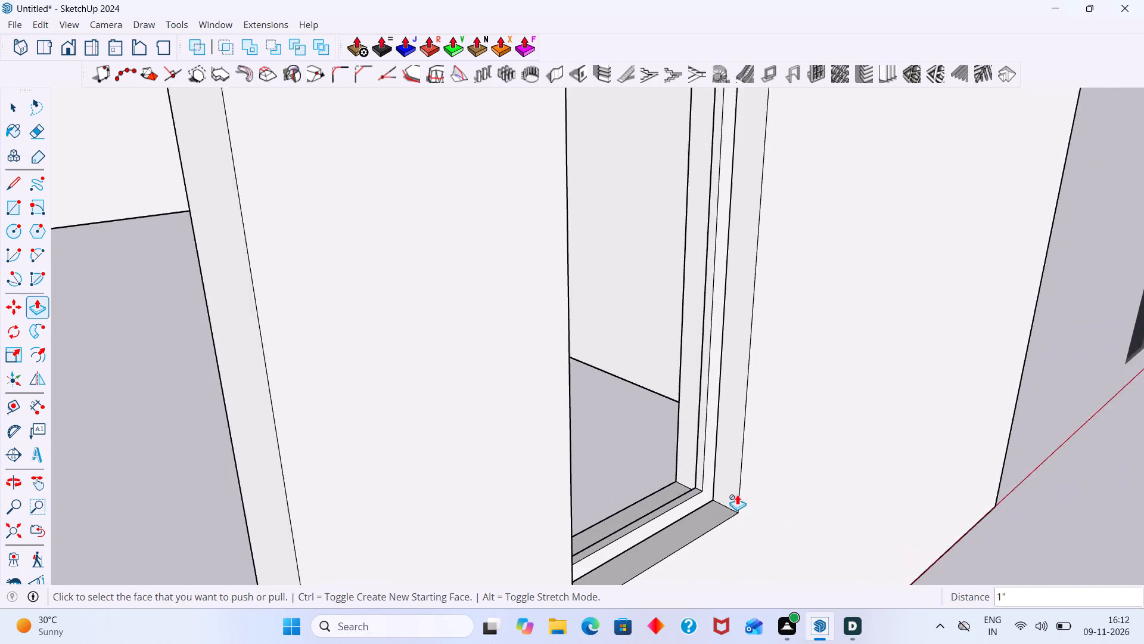
{"action": "scroll", "coordinate": [737, 494], "scroll_direction": "up", "scroll_amount": 8}
{"action": "middle_click_drag", "start_coordinate": [684, 451], "coordinate": [818, 464]}
{"action": "scroll", "coordinate": [730, 429], "scroll_direction": "up", "scroll_amount": 9}
{"action": "middle_click_drag", "start_coordinate": [710, 430], "coordinate": [826, 452]}
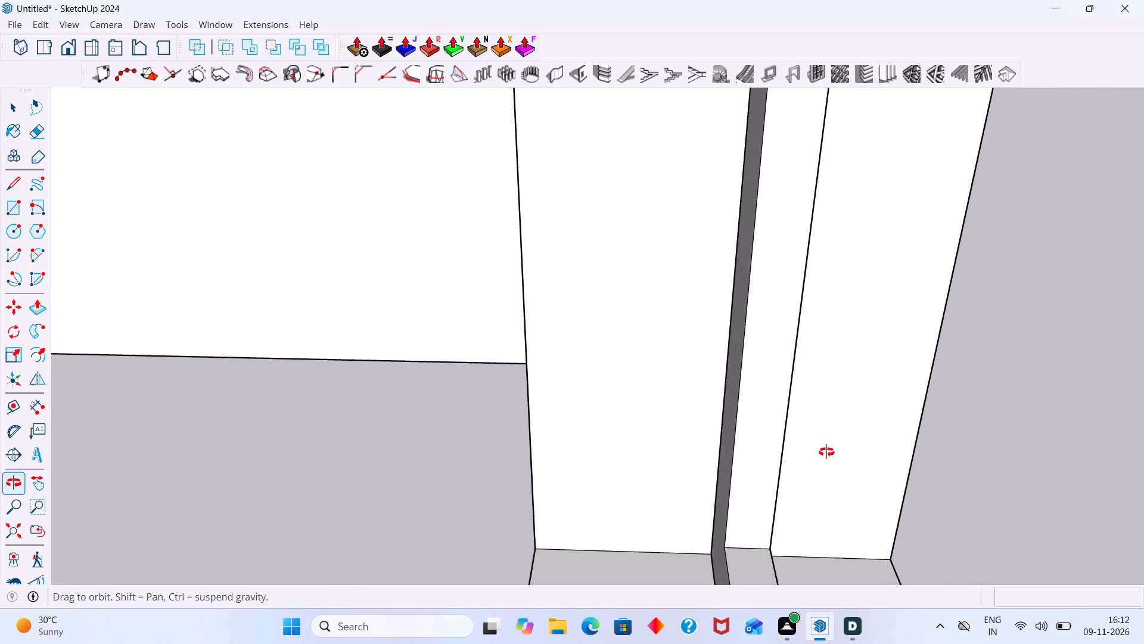
{"action": "middle_click_drag", "start_coordinate": [826, 452], "coordinate": [879, 447]}
{"action": "double_click", "coordinate": [729, 394]}
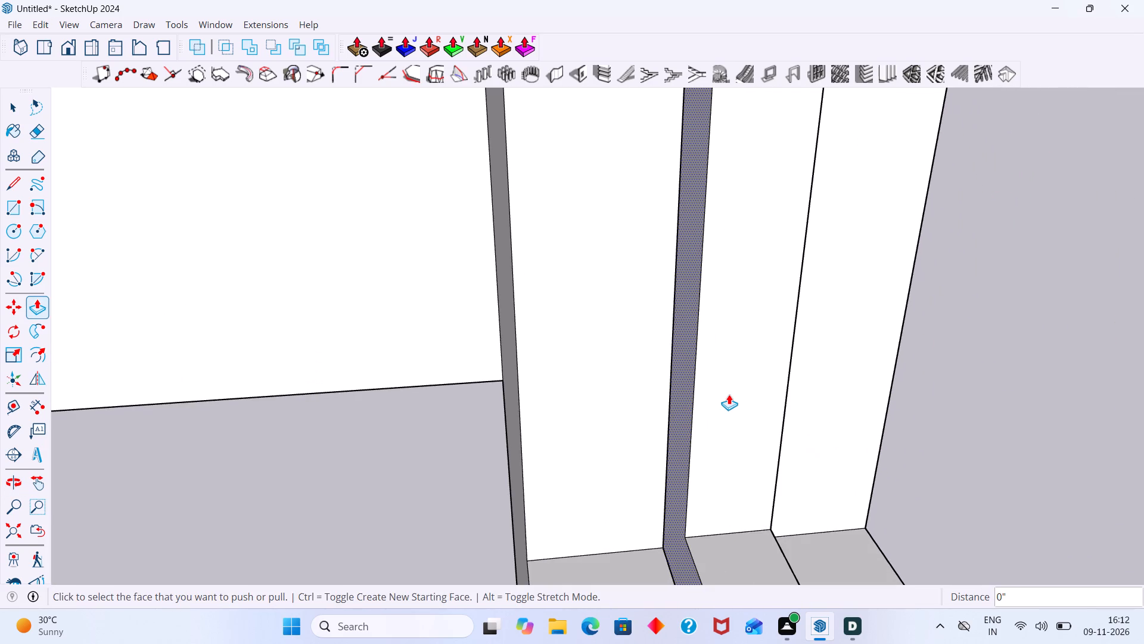
{"action": "key", "text": "space"}
Examine the narrow window's frame from outside, beside the door opening in the front wall.
{"action": "scroll", "coordinate": [821, 401], "scroll_direction": "down", "scroll_amount": 6}
{"action": "middle_click_drag", "start_coordinate": [908, 425], "coordinate": [754, 419]}
{"action": "scroll", "coordinate": [753, 428], "scroll_direction": "down", "scroll_amount": 4}
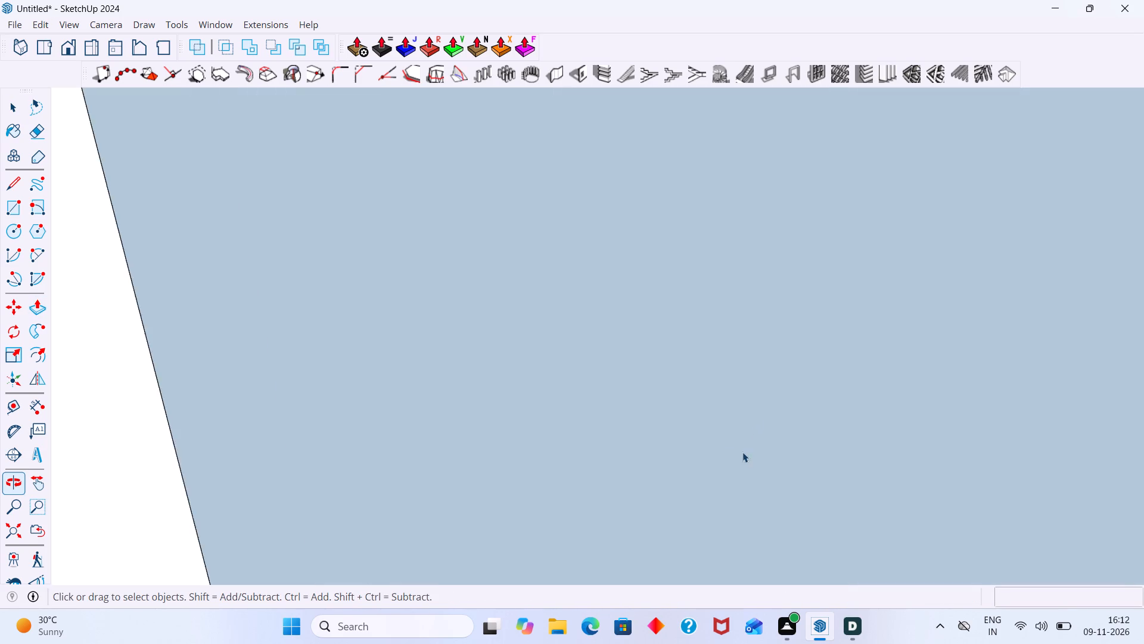
{"action": "scroll", "coordinate": [742, 452], "scroll_direction": "down", "scroll_amount": 20}
{"action": "scroll", "coordinate": [742, 452], "scroll_direction": "down", "scroll_amount": 20}
{"action": "scroll", "coordinate": [742, 452], "scroll_direction": "down", "scroll_amount": 11}
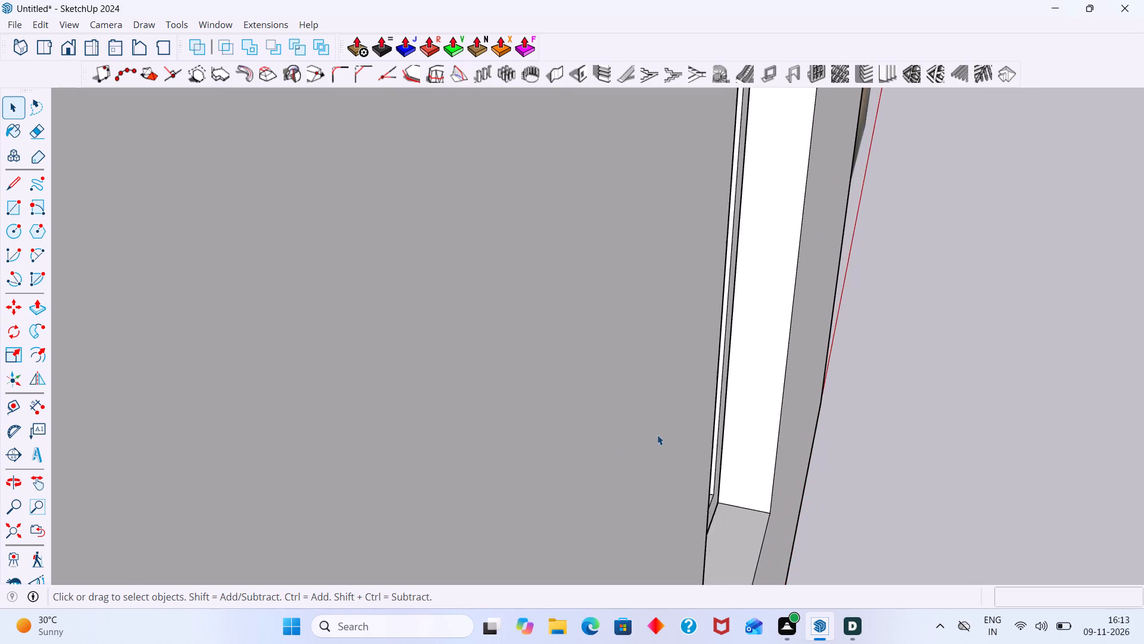
{"action": "scroll", "coordinate": [657, 435], "scroll_direction": "down", "scroll_amount": 4}
{"action": "left_click", "coordinate": [18, 532]}
{"action": "scroll", "coordinate": [241, 510], "scroll_direction": "down", "scroll_amount": 3}
{"action": "scroll", "coordinate": [788, 439], "scroll_direction": "up", "scroll_amount": 2}
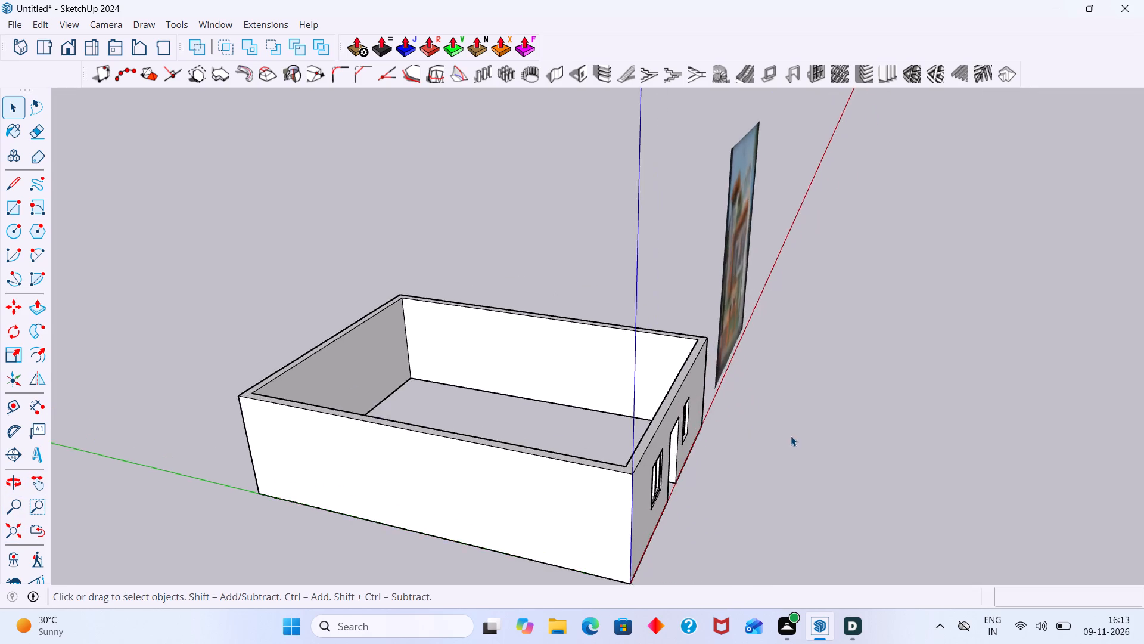
{"action": "middle_click_drag", "start_coordinate": [781, 436], "coordinate": [527, 459]}
{"action": "scroll", "coordinate": [714, 470], "scroll_direction": "up", "scroll_amount": 16}
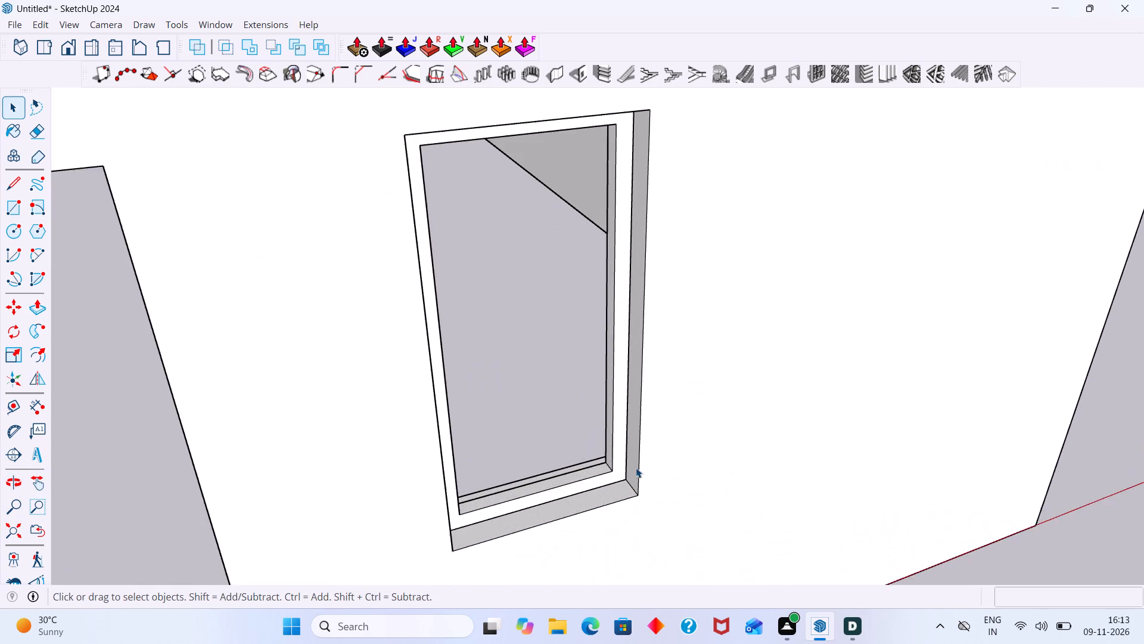
{"action": "scroll", "coordinate": [636, 467], "scroll_direction": "up", "scroll_amount": 6}
{"action": "scroll", "coordinate": [625, 447], "scroll_direction": "down", "scroll_amount": 11}
{"action": "middle_click_drag", "start_coordinate": [628, 500], "coordinate": [576, 377]}
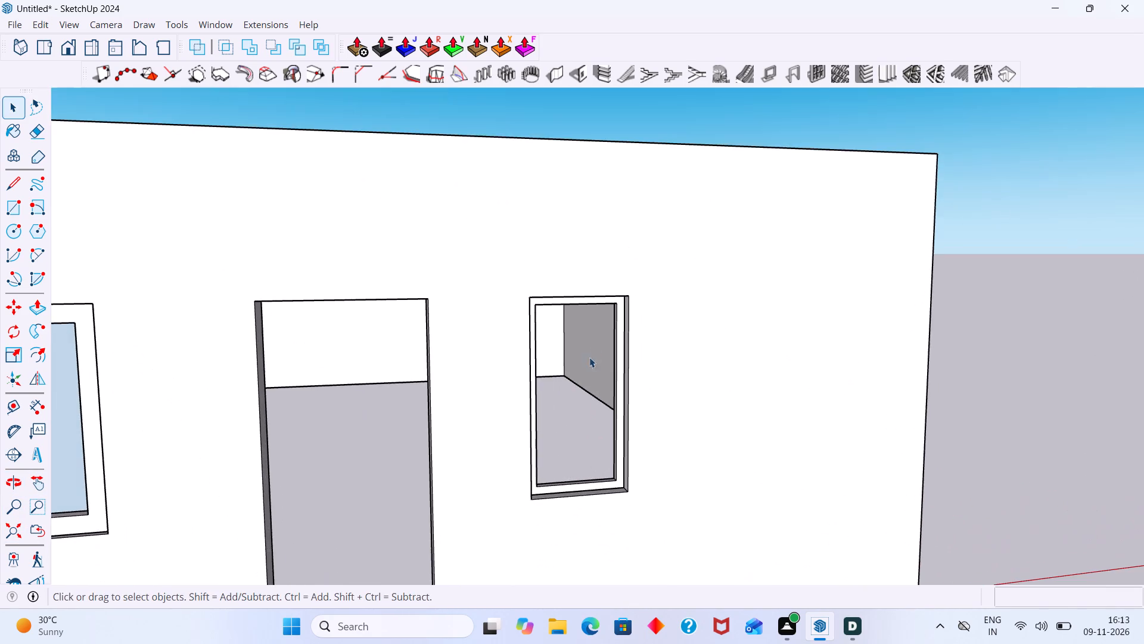
{"action": "scroll", "coordinate": [592, 346], "scroll_direction": "up", "scroll_amount": 2}
{"action": "middle_click_drag", "start_coordinate": [591, 334], "coordinate": [625, 323]}
{"action": "scroll", "coordinate": [692, 305], "scroll_direction": "up", "scroll_amount": 3}
{"action": "scroll", "coordinate": [693, 308], "scroll_direction": "down", "scroll_amount": 7}
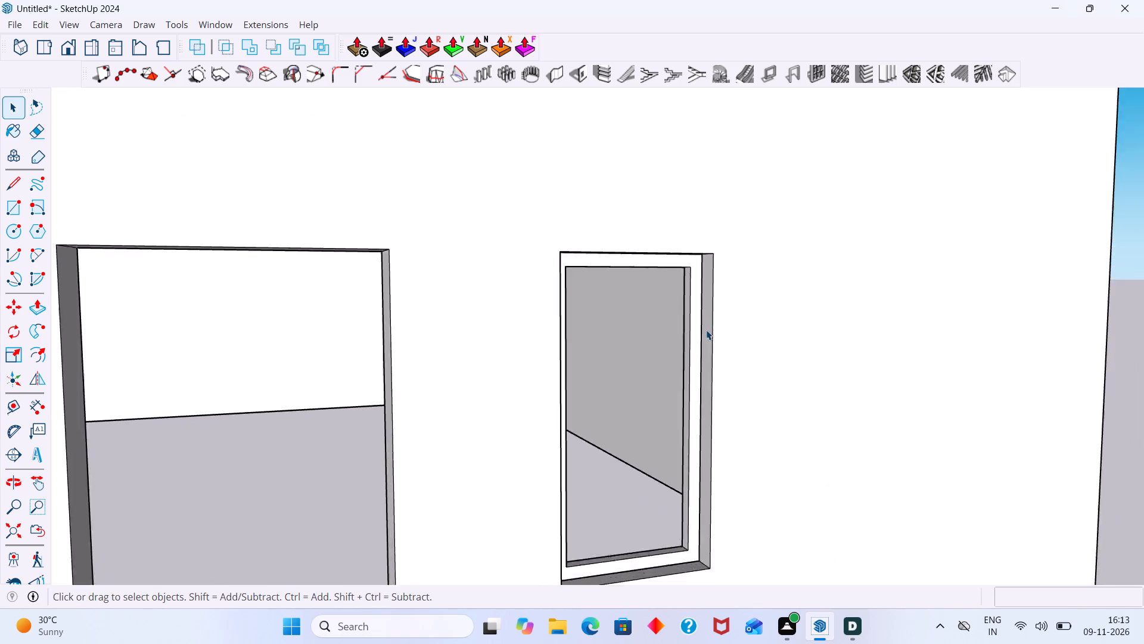
{"action": "scroll", "coordinate": [706, 330], "scroll_direction": "down", "scroll_amount": 4}
Extrude the exterior face of the narrow window frame outward by a further 0.5".
{"action": "middle_click_drag", "start_coordinate": [690, 431], "coordinate": [468, 397]}
{"action": "scroll", "coordinate": [676, 297], "scroll_direction": "up", "scroll_amount": 5}
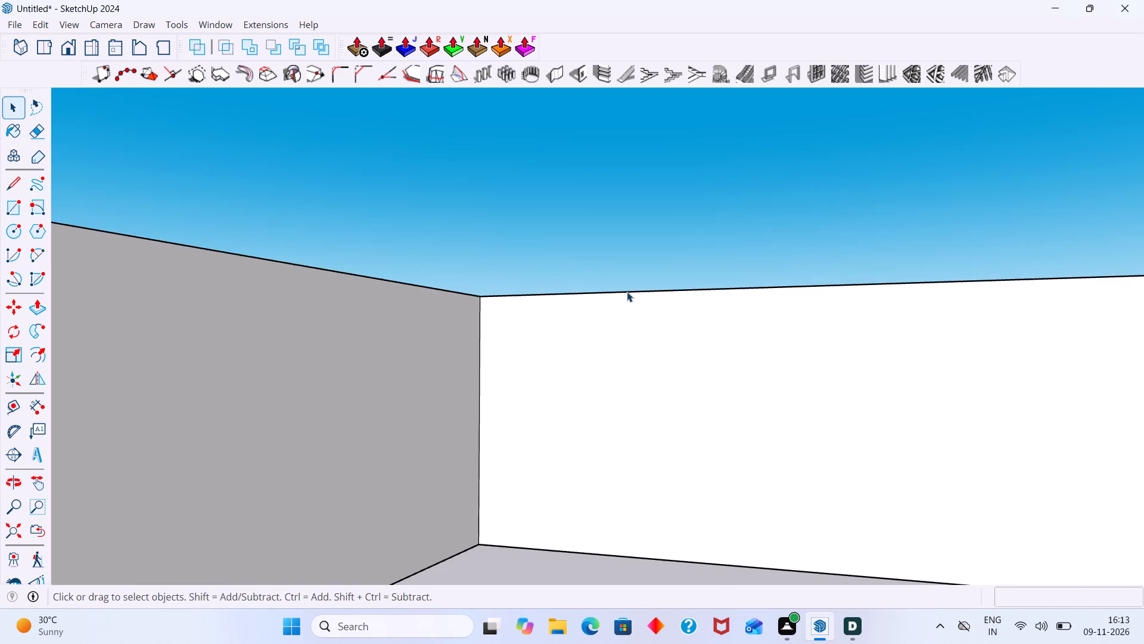
{"action": "scroll", "coordinate": [626, 291], "scroll_direction": "down", "scroll_amount": 6}
{"action": "scroll", "coordinate": [508, 381], "scroll_direction": "up", "scroll_amount": 7}
{"action": "scroll", "coordinate": [508, 380], "scroll_direction": "down", "scroll_amount": 3}
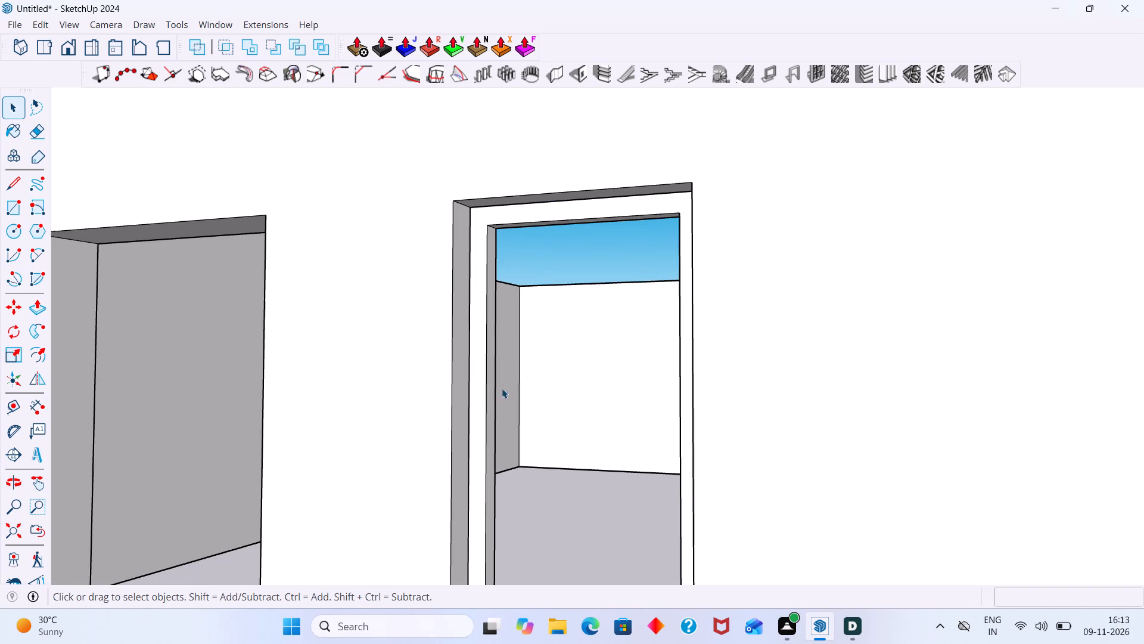
{"action": "scroll", "coordinate": [478, 394], "scroll_direction": "up", "scroll_amount": 1}
{"action": "left_click", "coordinate": [478, 394]}
{"action": "scroll", "coordinate": [478, 394], "scroll_direction": "up", "scroll_amount": 2}
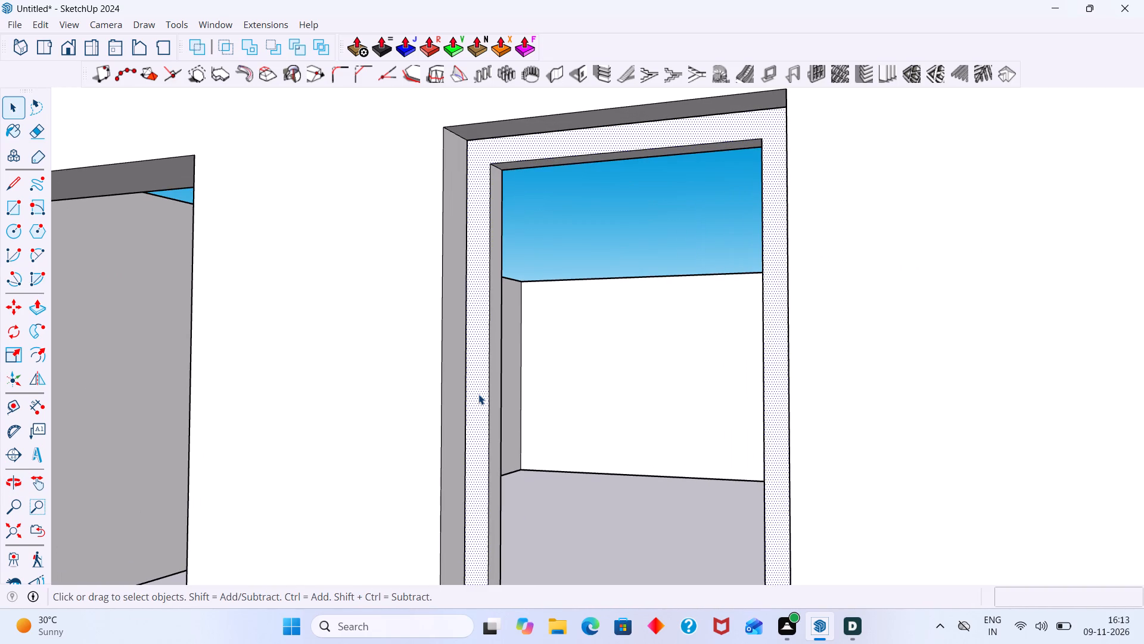
{"action": "key", "text": "p"}
{"action": "left_click", "coordinate": [478, 394]}
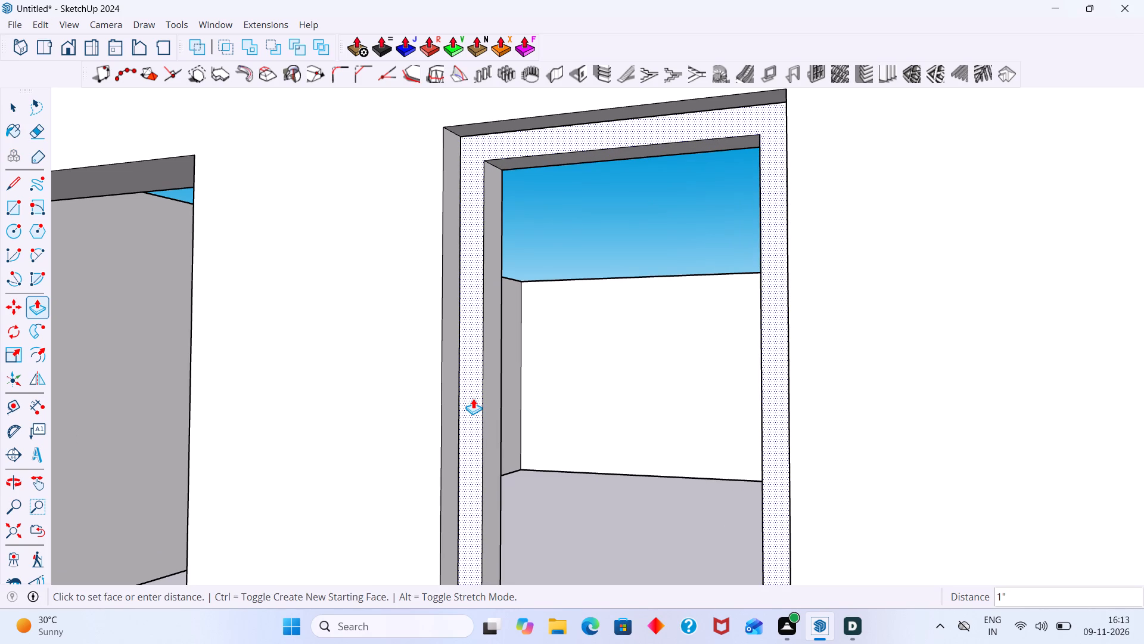
{"action": "type", "text": "0.5"}
{"action": "key", "text": "shift+quotedbl"}
{"action": "key", "text": "Return"}
Extrude the interior-side face of the narrow window frame by the same additional 0.5".
{"action": "middle_click_drag", "start_coordinate": [561, 354], "coordinate": [621, 388]}
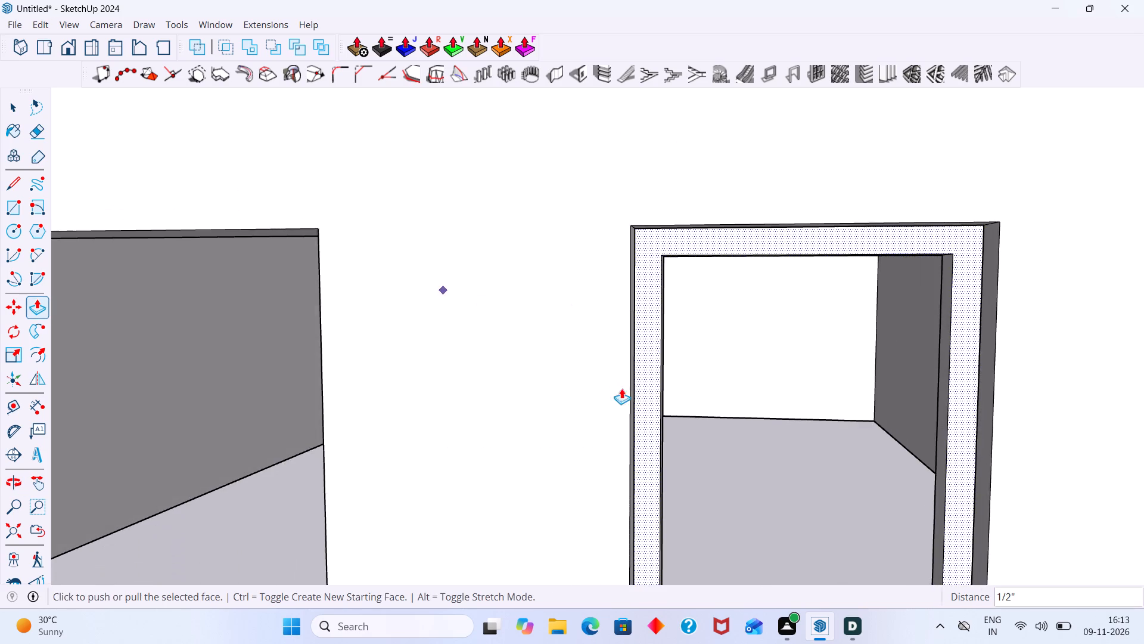
{"action": "scroll", "coordinate": [937, 429], "scroll_direction": "up", "scroll_amount": 6}
{"action": "scroll", "coordinate": [890, 411], "scroll_direction": "down", "scroll_amount": 9}
{"action": "middle_click_drag", "start_coordinate": [888, 493], "coordinate": [979, 547]}
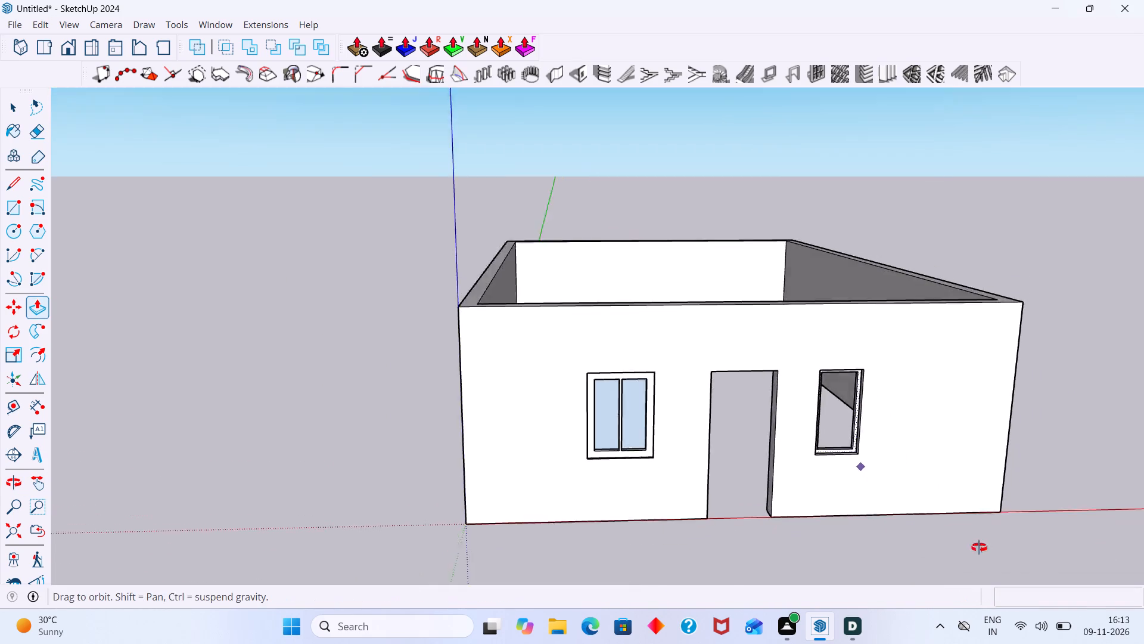
{"action": "middle_click_drag", "start_coordinate": [979, 547], "coordinate": [1075, 577]}
{"action": "scroll", "coordinate": [854, 402], "scroll_direction": "up", "scroll_amount": 15}
{"action": "middle_click_drag", "start_coordinate": [831, 400], "coordinate": [859, 409]}
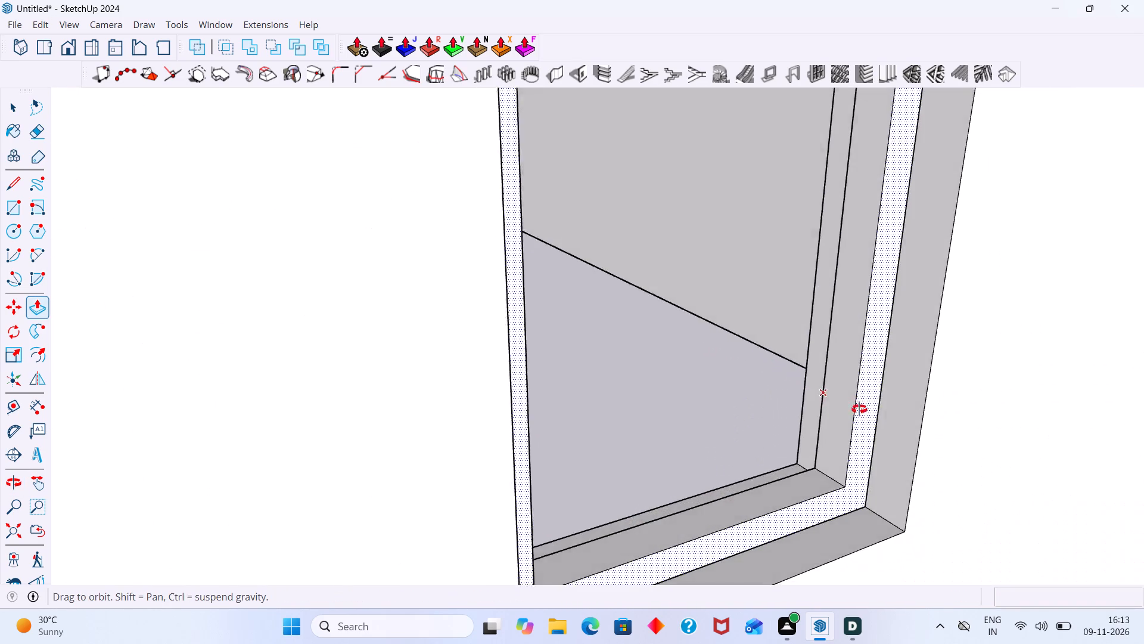
{"action": "middle_click_drag", "start_coordinate": [859, 409], "coordinate": [993, 422]}
{"action": "scroll", "coordinate": [771, 369], "scroll_direction": "up", "scroll_amount": 12}
{"action": "middle_click_drag", "start_coordinate": [795, 404], "coordinate": [833, 414]}
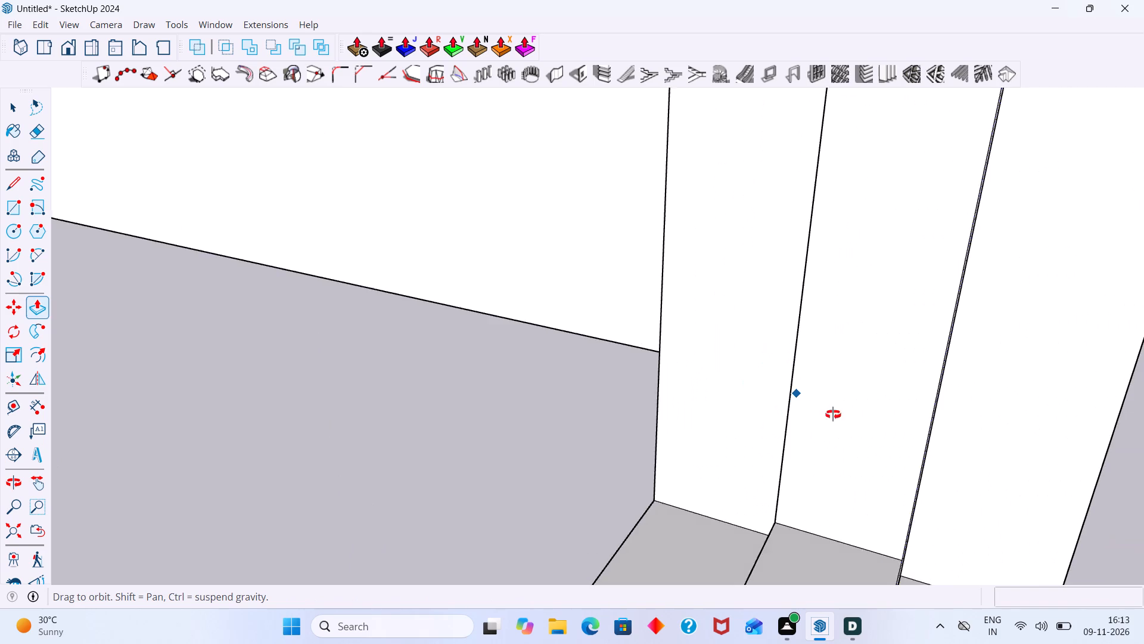
{"action": "middle_click_drag", "start_coordinate": [833, 414], "coordinate": [981, 423]}
{"action": "scroll", "coordinate": [770, 345], "scroll_direction": "up", "scroll_amount": 1}
{"action": "middle_click_drag", "start_coordinate": [770, 344], "coordinate": [848, 348]}
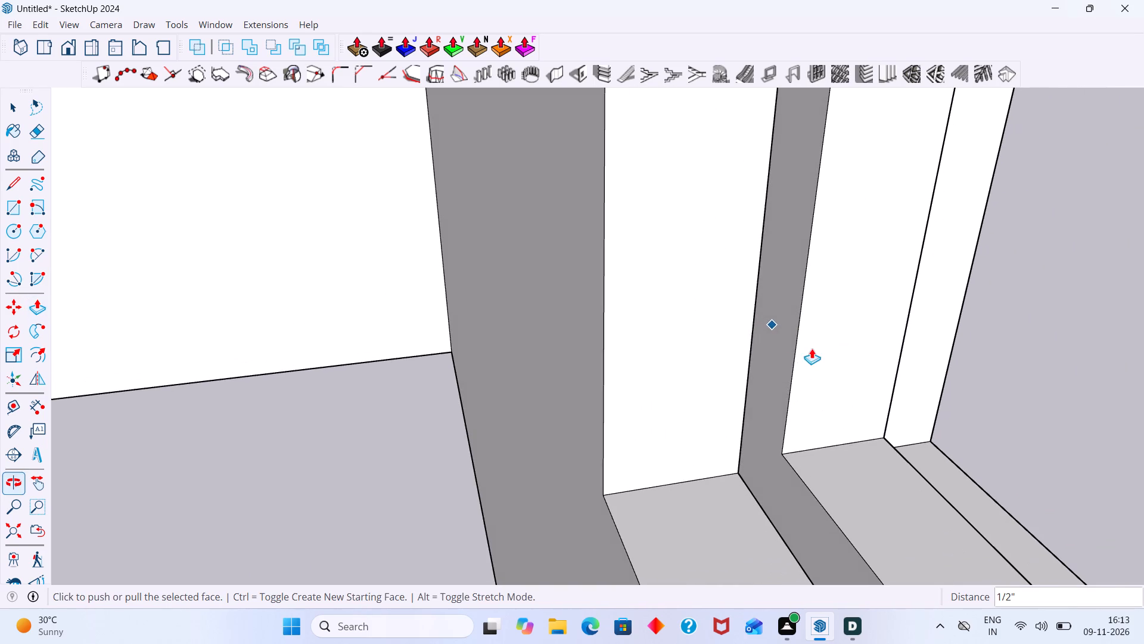
{"action": "scroll", "coordinate": [774, 333], "scroll_direction": "up", "scroll_amount": 3}
{"action": "middle_click_drag", "start_coordinate": [778, 335], "coordinate": [871, 338]}
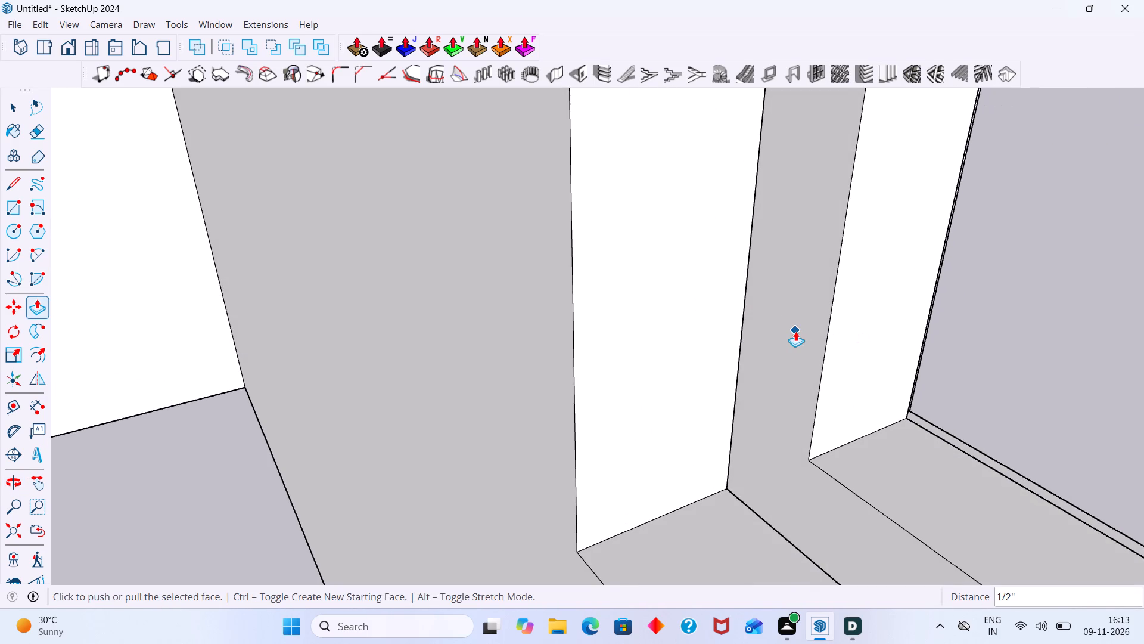
{"action": "key", "text": "space"}
{"action": "left_click", "coordinate": [794, 331]}
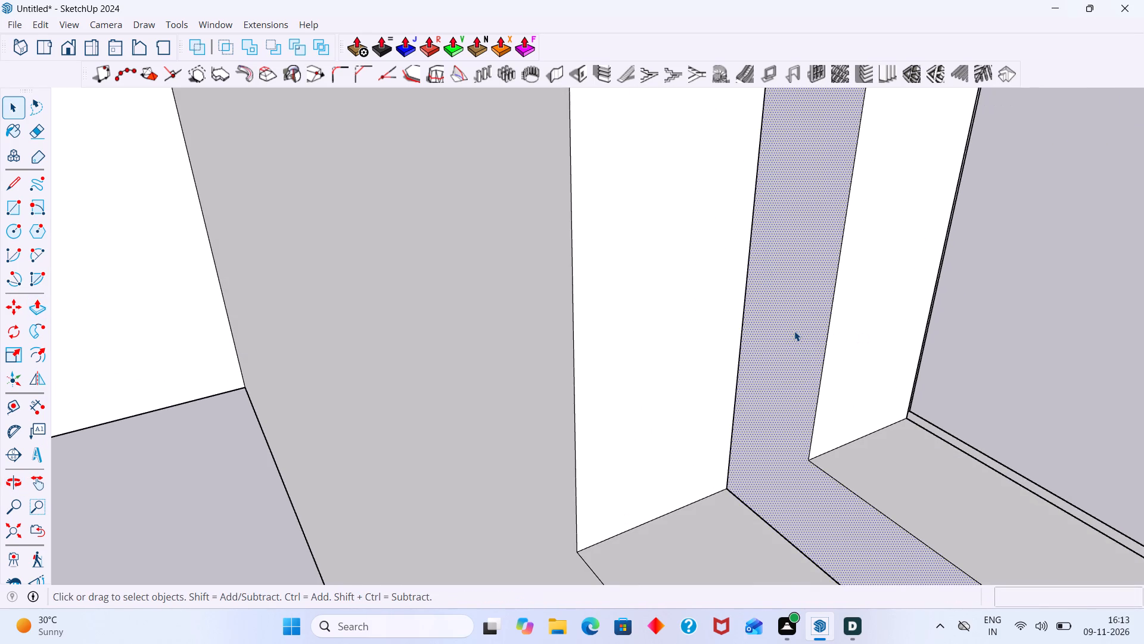
{"action": "key", "text": "p"}
{"action": "double_click", "coordinate": [794, 331]}
{"action": "key", "text": "space"}
Paint the exterior face of the narrow window frame black with Color M09 from the Colors collection.
{"action": "scroll", "coordinate": [836, 361], "scroll_direction": "down", "scroll_amount": 9}
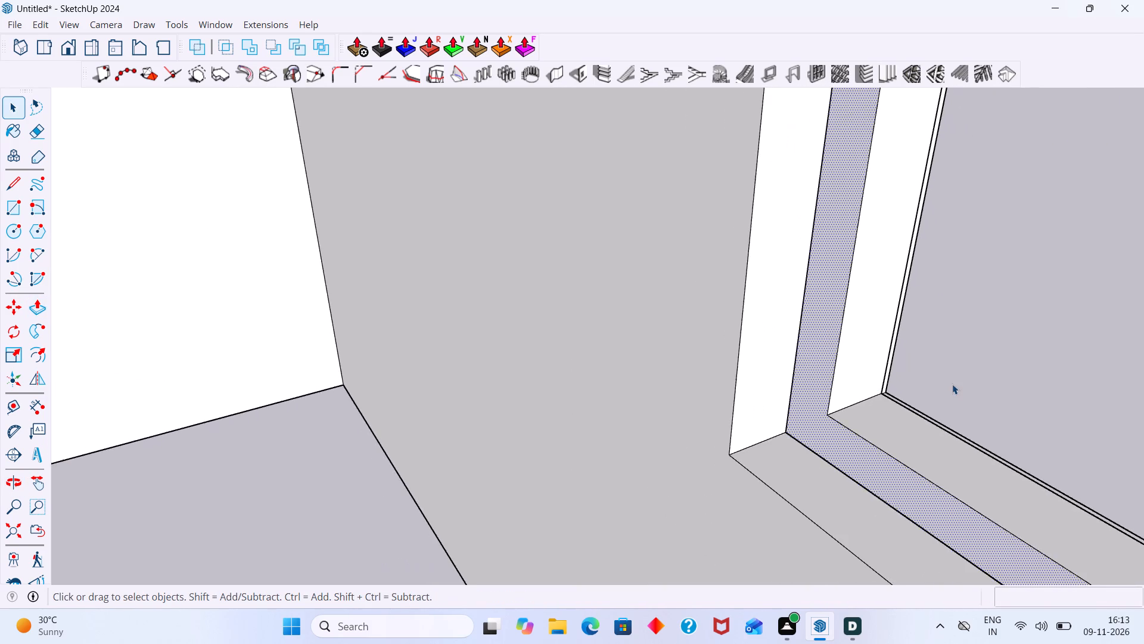
{"action": "middle_click_drag", "start_coordinate": [950, 382], "coordinate": [775, 379]}
{"action": "scroll", "coordinate": [778, 384], "scroll_direction": "down", "scroll_amount": 12}
{"action": "middle_click_drag", "start_coordinate": [880, 389], "coordinate": [797, 382]}
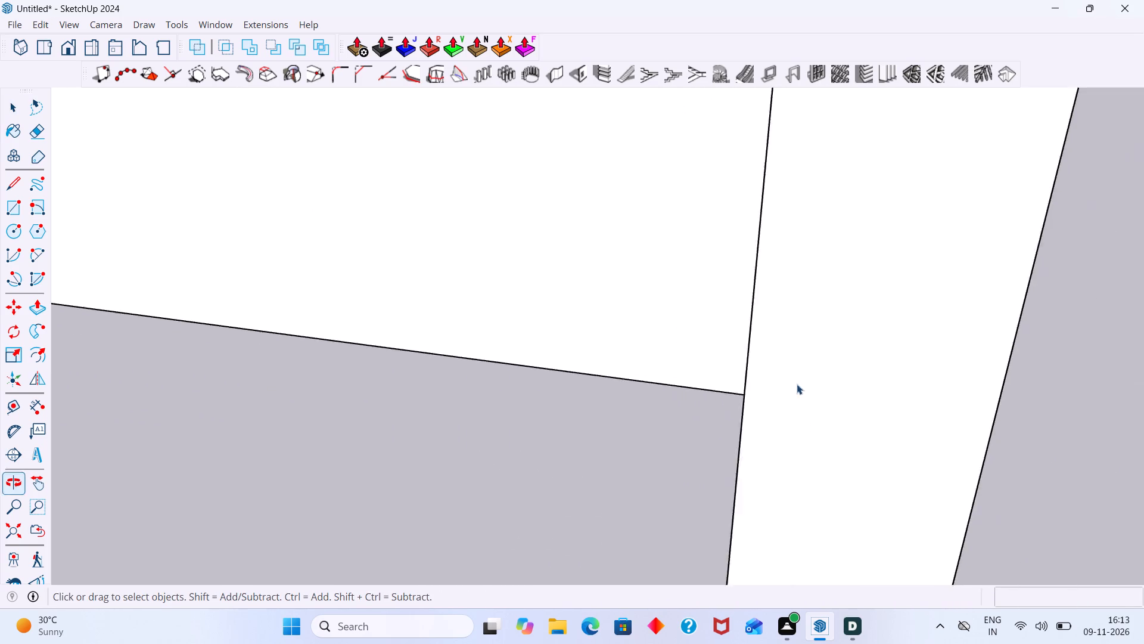
{"action": "scroll", "coordinate": [795, 382], "scroll_direction": "down", "scroll_amount": 12}
{"action": "left_click", "coordinate": [16, 536]}
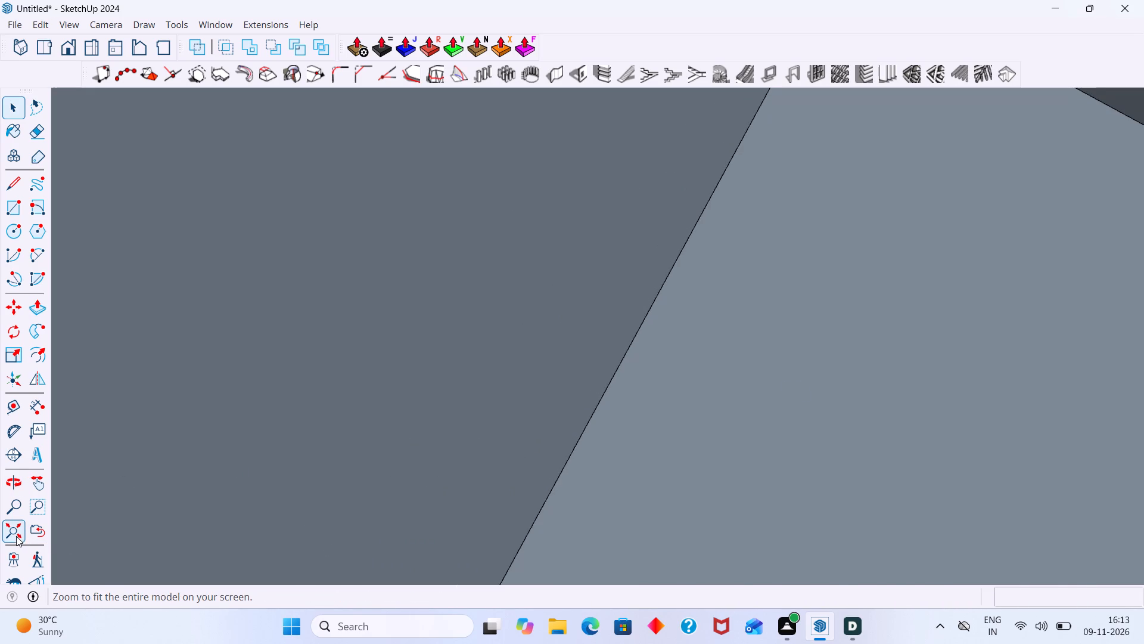
{"action": "middle_click_drag", "start_coordinate": [796, 403], "coordinate": [394, 381]}
{"action": "scroll", "coordinate": [539, 463], "scroll_direction": "up", "scroll_amount": 4}
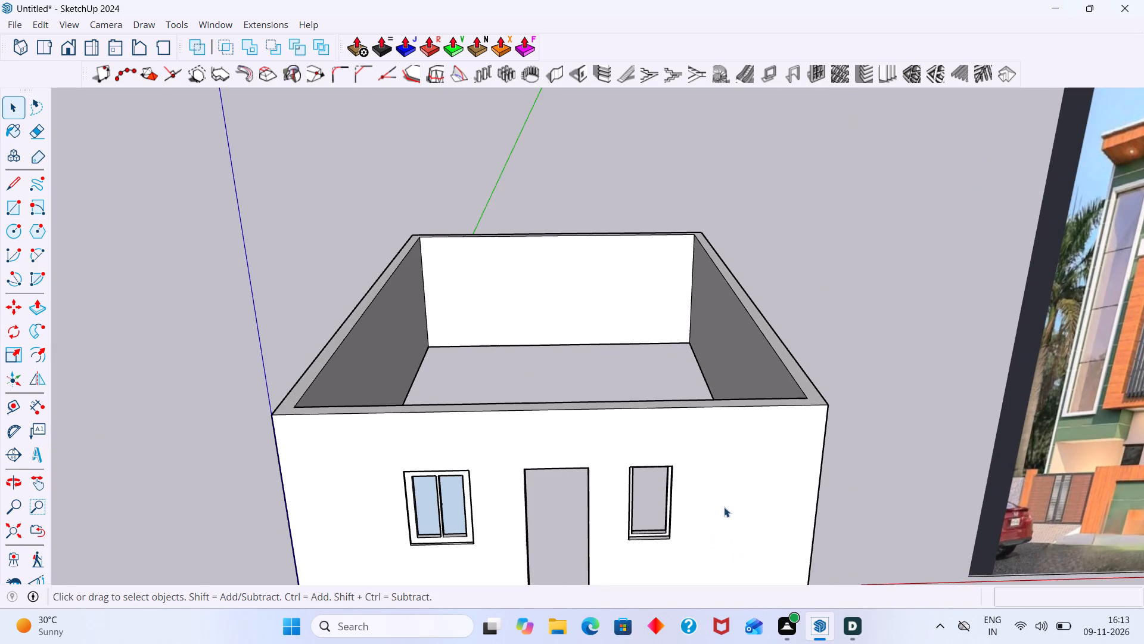
{"action": "middle_click_drag", "start_coordinate": [723, 509], "coordinate": [656, 383]}
{"action": "scroll", "coordinate": [664, 388], "scroll_direction": "up", "scroll_amount": 11, "text": "shift"}
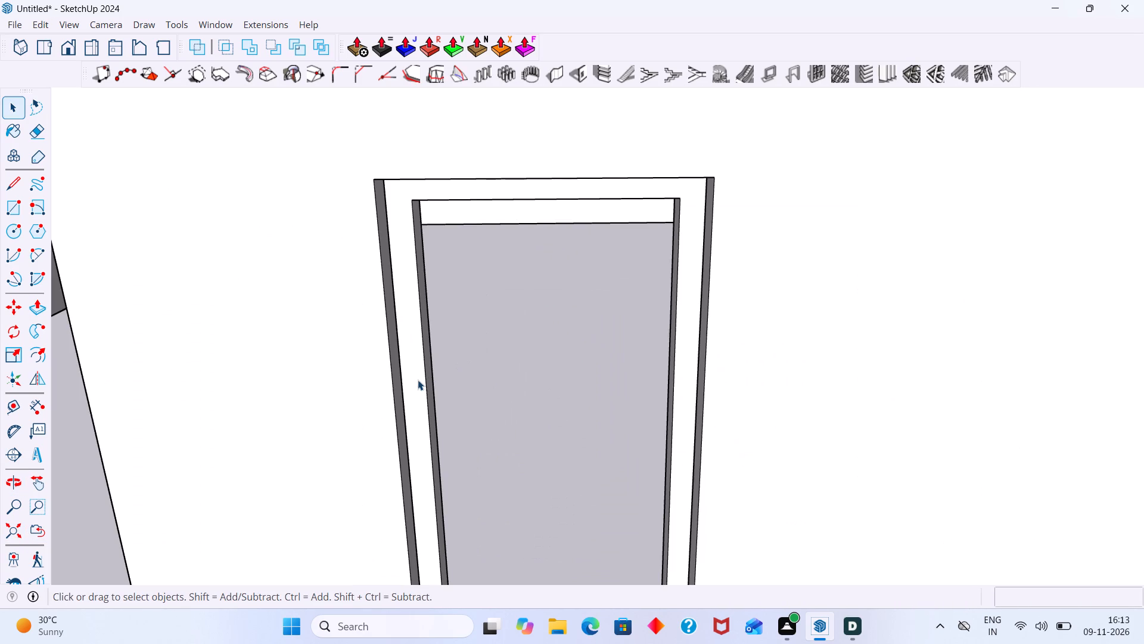
{"action": "left_click", "coordinate": [418, 380]}
{"action": "scroll", "coordinate": [874, 423], "scroll_direction": "down", "scroll_amount": 1}
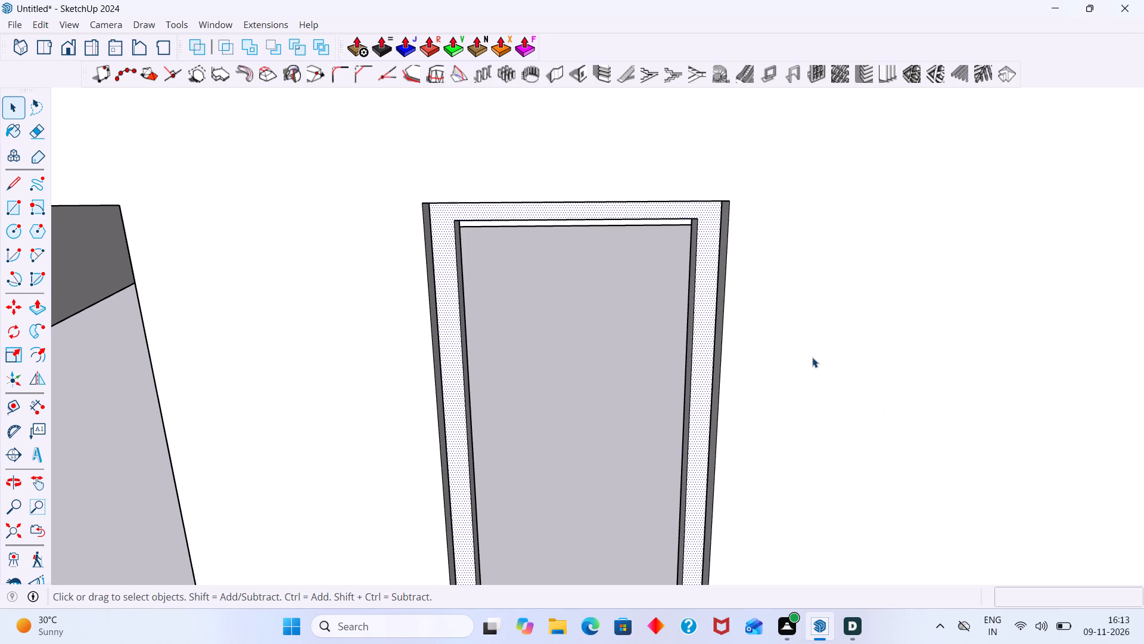
{"action": "key", "text": "b"}
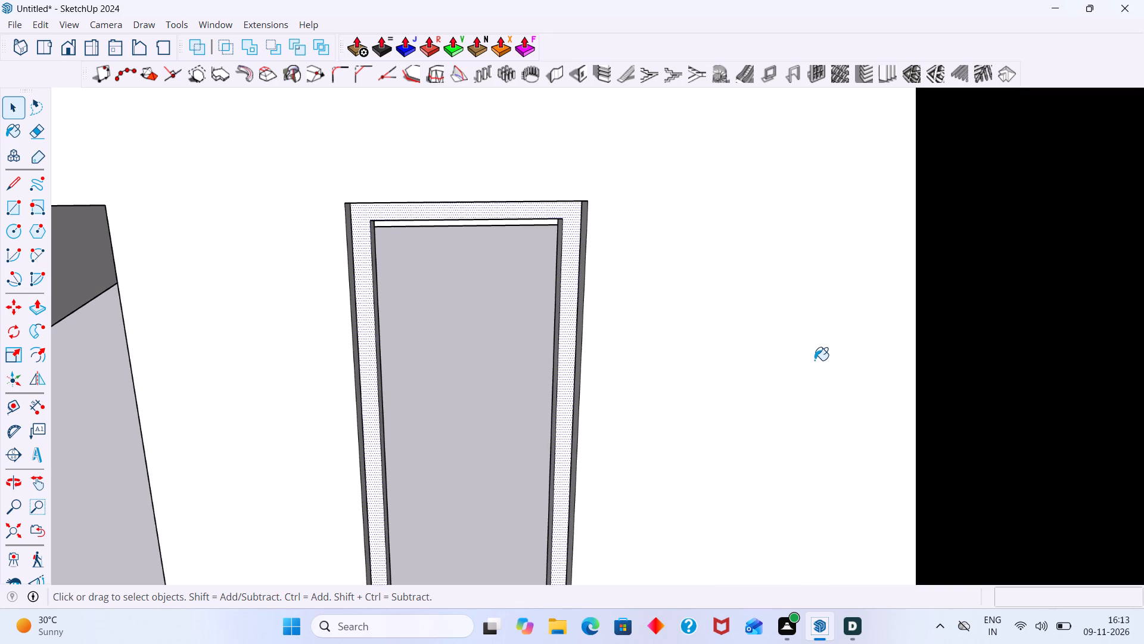
{"action": "scroll", "coordinate": [1021, 445], "scroll_direction": "down", "scroll_amount": 8}
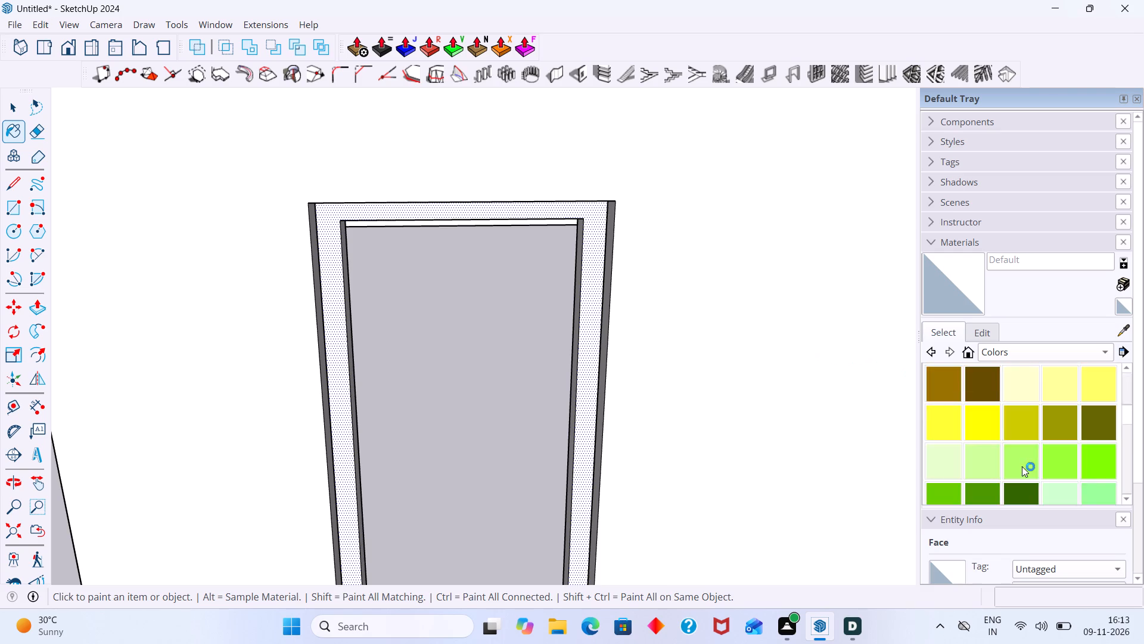
{"action": "scroll", "coordinate": [1022, 466], "scroll_direction": "down", "scroll_amount": 16}
{"action": "scroll", "coordinate": [1004, 431], "scroll_direction": "up", "scroll_amount": 2}
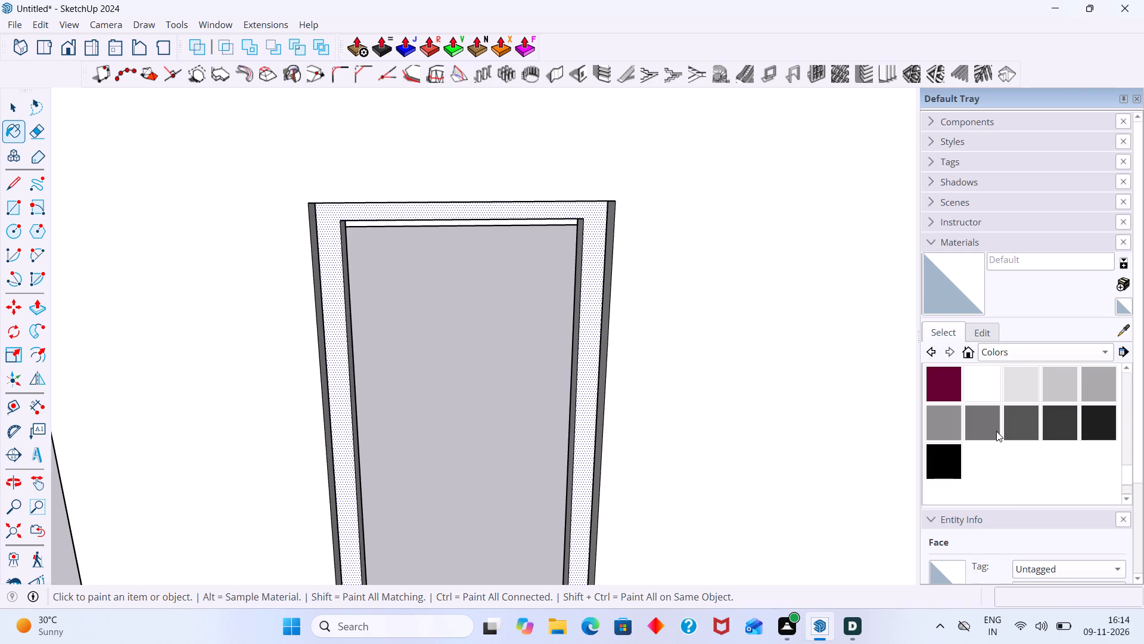
{"action": "left_click", "coordinate": [948, 458]}
{"action": "scroll", "coordinate": [713, 428], "scroll_direction": "up", "scroll_amount": 3}
{"action": "left_click", "coordinate": [559, 404]}
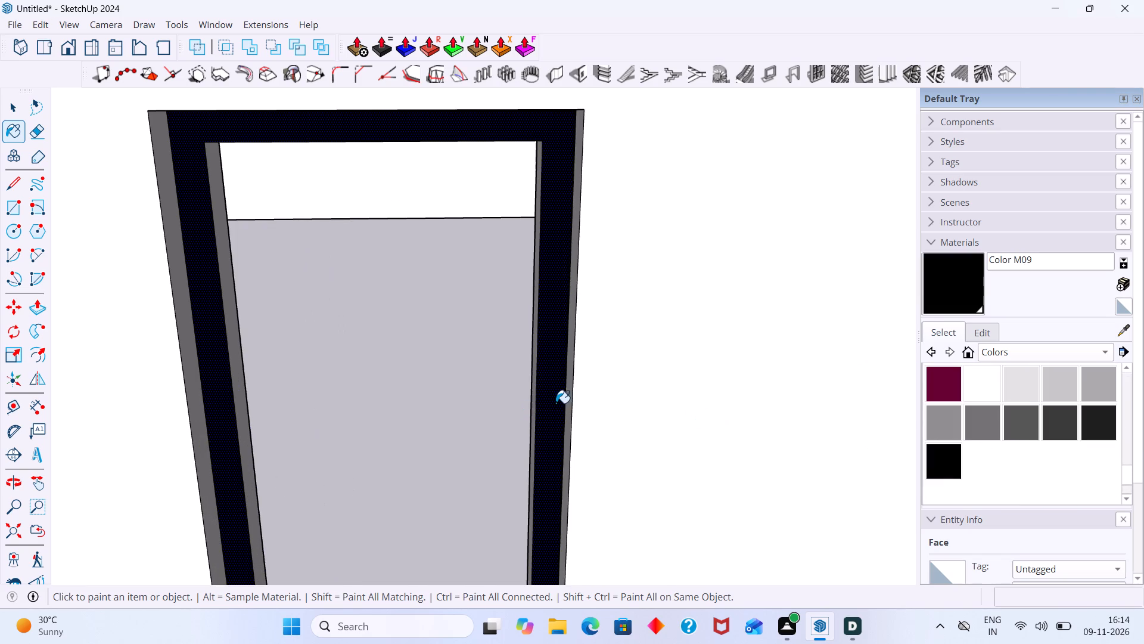
Paint the frame's inner side face farthest from the door and its inner top face with black Color M09.
{"action": "middle_click_drag", "start_coordinate": [547, 427], "coordinate": [776, 414]}
{"action": "scroll", "coordinate": [464, 462], "scroll_direction": "up", "scroll_amount": 3}
{"action": "left_click", "coordinate": [480, 457]}
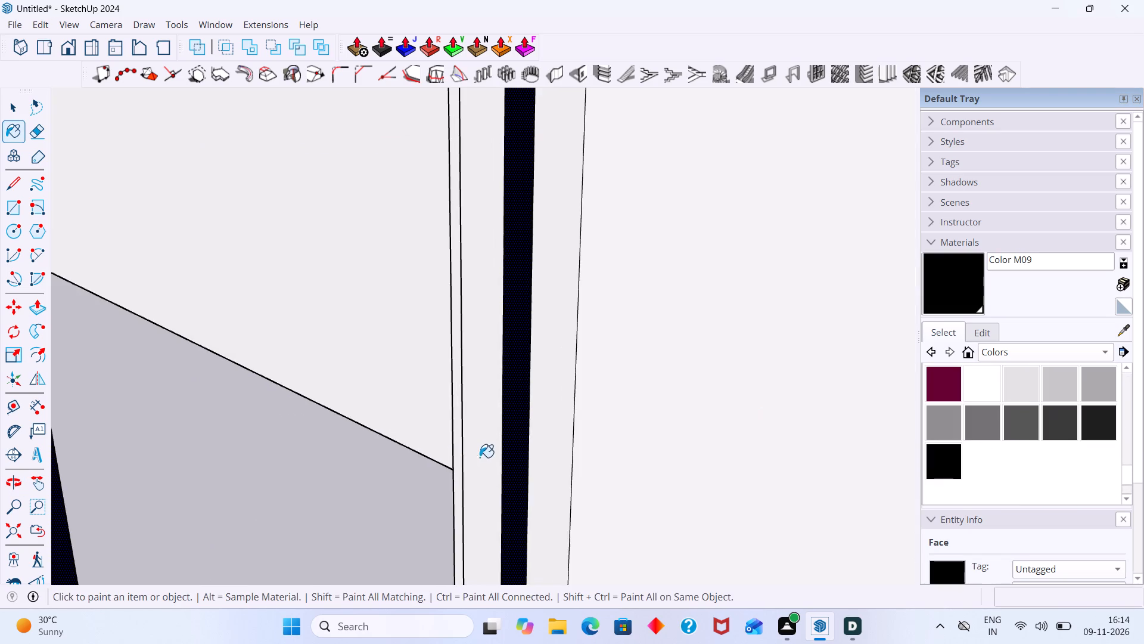
{"action": "scroll", "coordinate": [482, 454], "scroll_direction": "down", "scroll_amount": 7}
{"action": "middle_click_drag", "start_coordinate": [483, 447], "coordinate": [450, 230]}
{"action": "scroll", "coordinate": [427, 296], "scroll_direction": "up", "scroll_amount": 5}
{"action": "scroll", "coordinate": [438, 289], "scroll_direction": "down", "scroll_amount": 8}
{"action": "scroll", "coordinate": [454, 300], "scroll_direction": "up", "scroll_amount": 3}
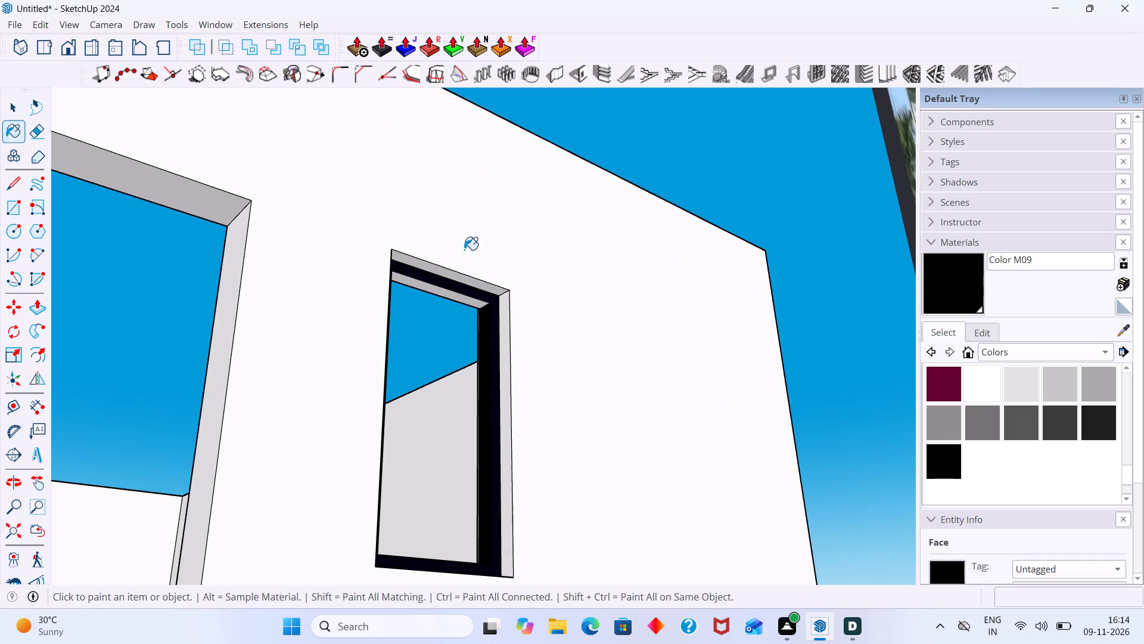
{"action": "middle_click_drag", "start_coordinate": [466, 246], "coordinate": [475, 223]}
{"action": "scroll", "coordinate": [429, 314], "scroll_direction": "up", "scroll_amount": 4}
{"action": "scroll", "coordinate": [437, 301], "scroll_direction": "down", "scroll_amount": 2}
{"action": "scroll", "coordinate": [461, 288], "scroll_direction": "up", "scroll_amount": 2}
{"action": "scroll", "coordinate": [478, 278], "scroll_direction": "down", "scroll_amount": 1}
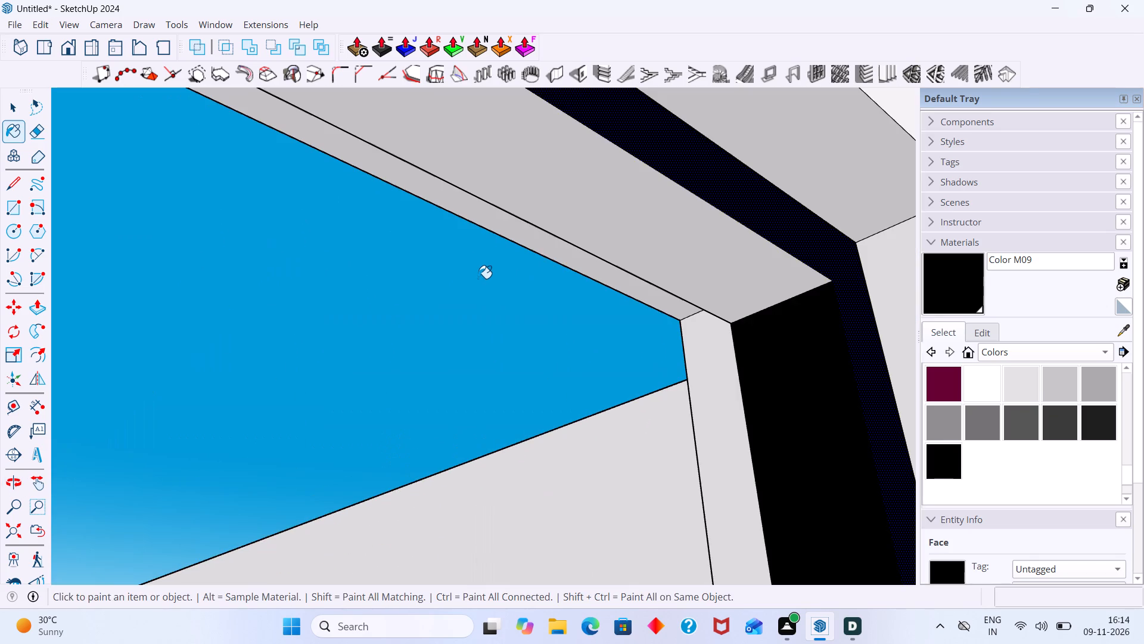
{"action": "scroll", "coordinate": [540, 252], "scroll_direction": "up", "scroll_amount": 1}
{"action": "left_click", "coordinate": [606, 221]}
Paint the frame's inner side face nearest the door and its inner bottom face with black Color M09.
{"action": "scroll", "coordinate": [606, 231], "scroll_direction": "down", "scroll_amount": 12}
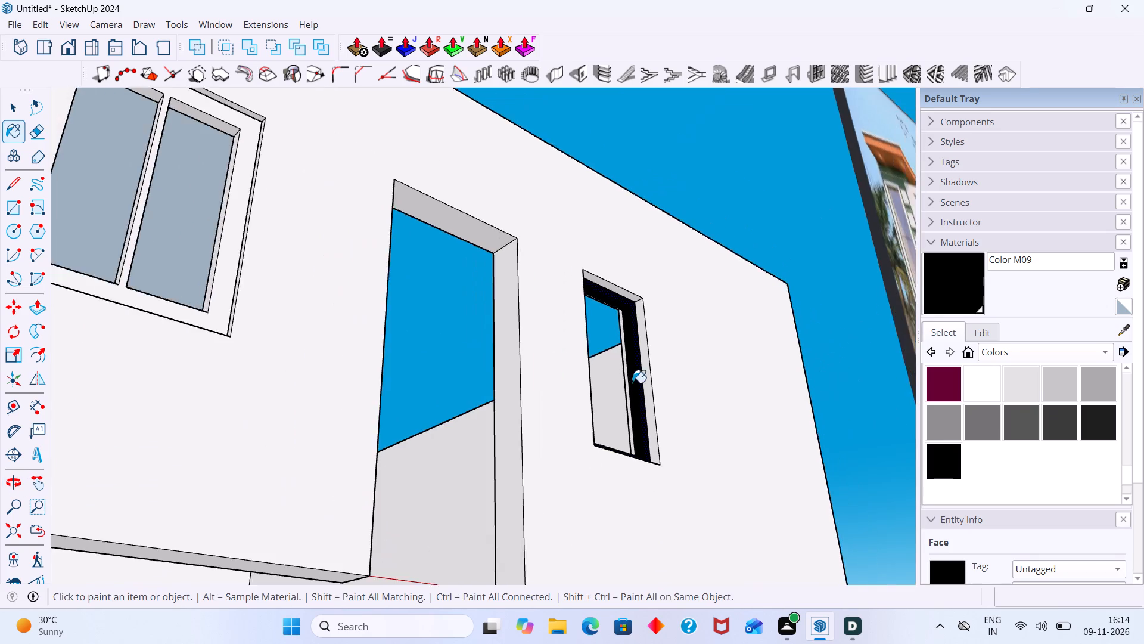
{"action": "middle_click_drag", "start_coordinate": [618, 379], "coordinate": [55, 523]}
{"action": "scroll", "coordinate": [447, 468], "scroll_direction": "up", "scroll_amount": 8}
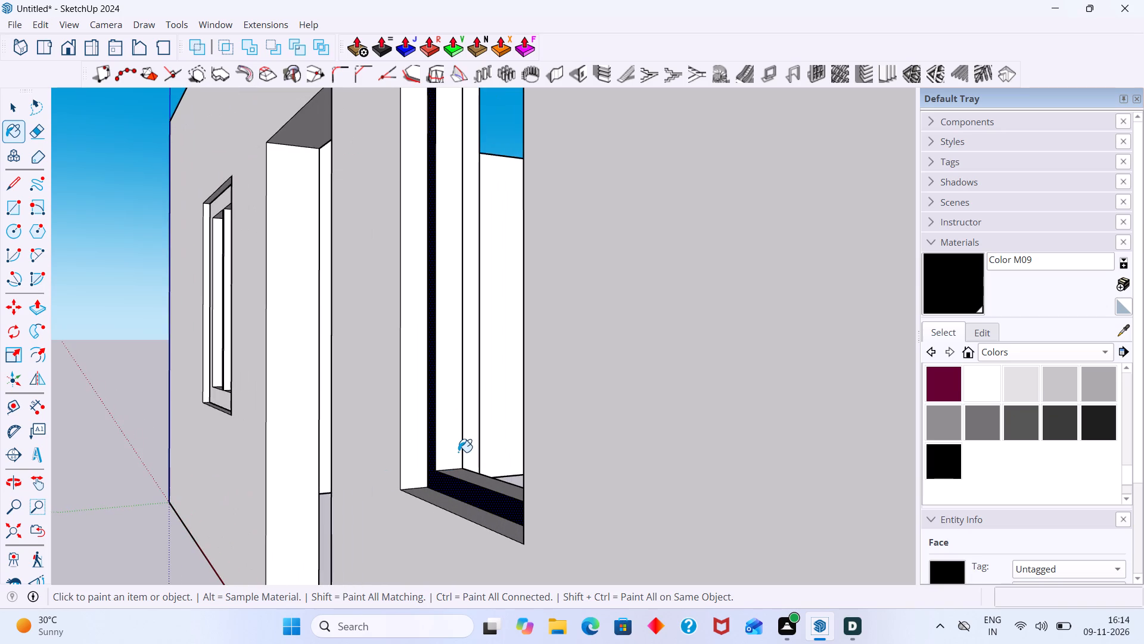
{"action": "left_click", "coordinate": [453, 449]}
{"action": "scroll", "coordinate": [453, 449], "scroll_direction": "down", "scroll_amount": 7}
{"action": "middle_click_drag", "start_coordinate": [467, 488], "coordinate": [517, 552]}
{"action": "scroll", "coordinate": [471, 484], "scroll_direction": "up", "scroll_amount": 6}
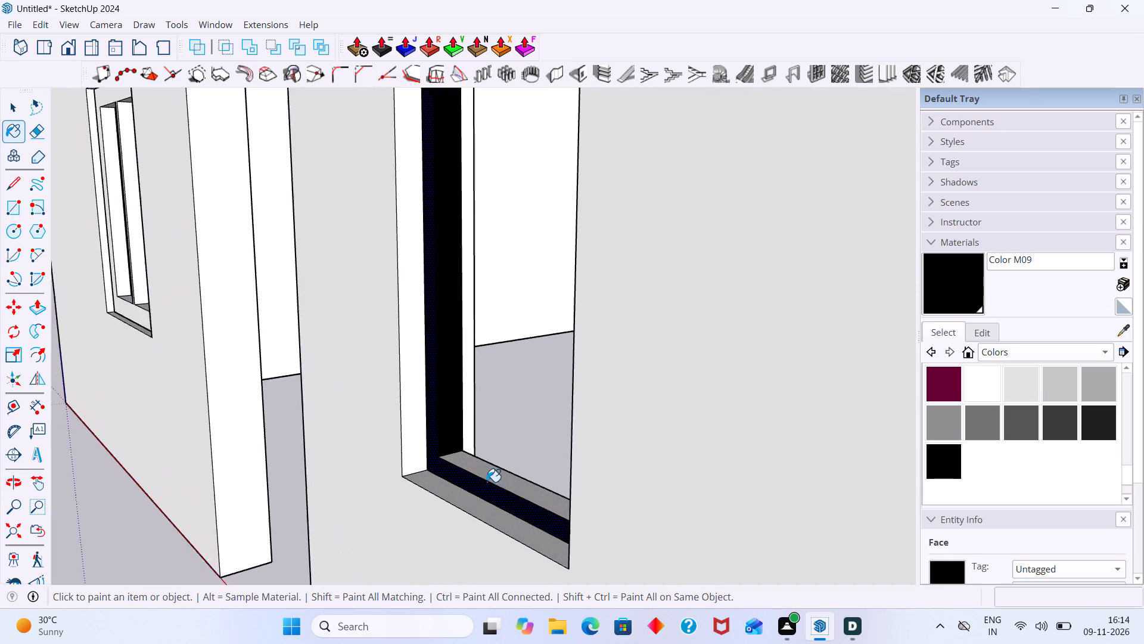
{"action": "scroll", "coordinate": [487, 482], "scroll_direction": "up", "scroll_amount": 2}
{"action": "left_click", "coordinate": [491, 473]}
Paint the interior-side face of the narrow window frame with black Color M09 from inside the room.
{"action": "scroll", "coordinate": [490, 483], "scroll_direction": "down", "scroll_amount": 5}
{"action": "middle_click_drag", "start_coordinate": [512, 513], "coordinate": [802, 589]}
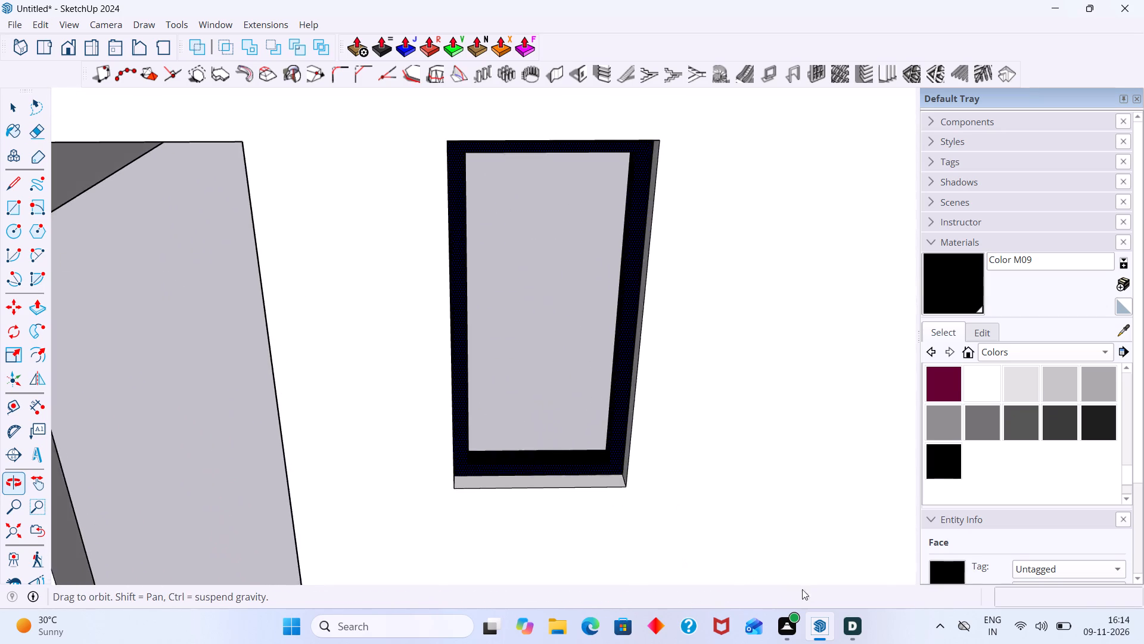
{"action": "middle_click_drag", "start_coordinate": [802, 589], "coordinate": [808, 595]}
{"action": "middle_click_drag", "start_coordinate": [676, 514], "coordinate": [1098, 473]}
{"action": "scroll", "coordinate": [430, 487], "scroll_direction": "up", "scroll_amount": 10}
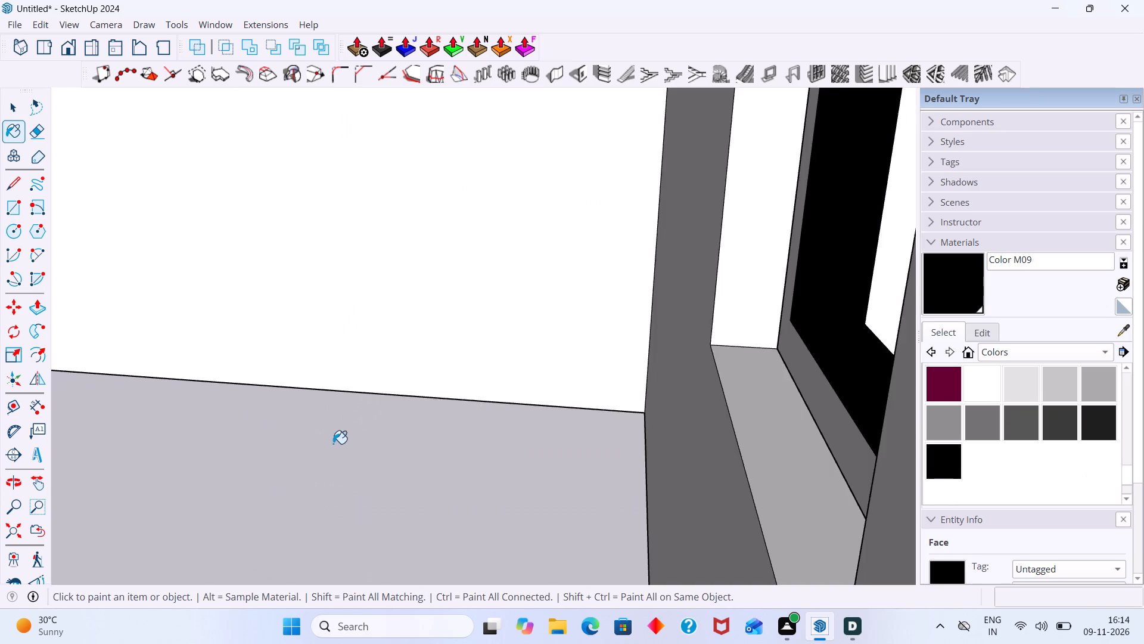
{"action": "middle_click_drag", "start_coordinate": [333, 444], "coordinate": [374, 451]}
{"action": "middle_click_drag", "start_coordinate": [722, 389], "coordinate": [592, 391], "text": "shift"}
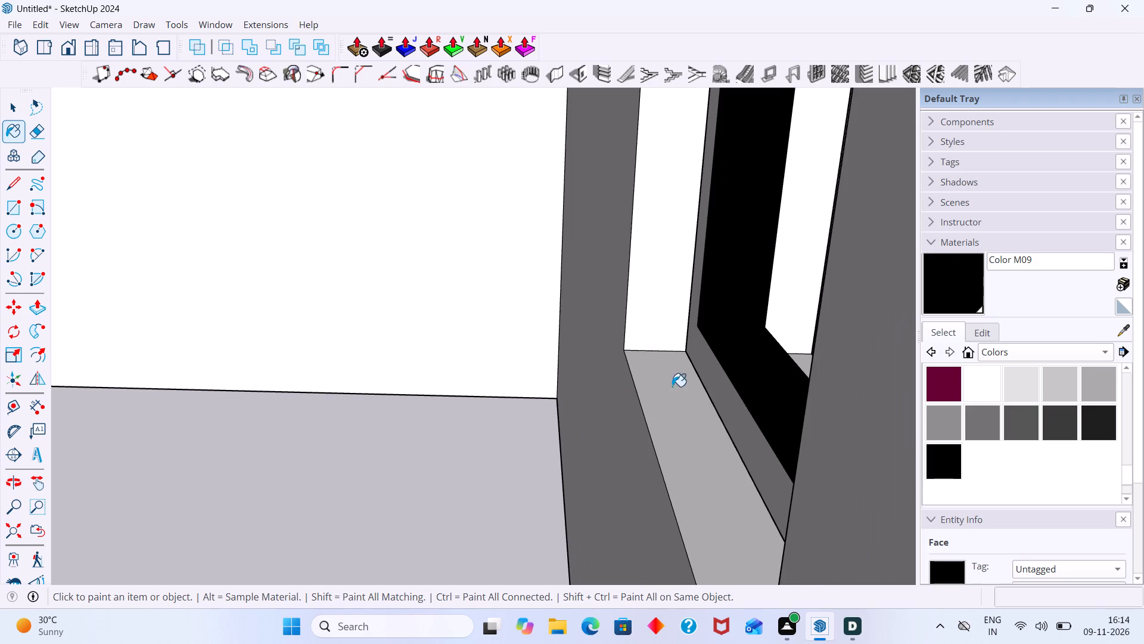
{"action": "scroll", "coordinate": [672, 386], "scroll_direction": "up", "scroll_amount": 2}
{"action": "left_click", "coordinate": [719, 381]}
{"action": "scroll", "coordinate": [703, 329], "scroll_direction": "down", "scroll_amount": 8}
{"action": "middle_click_drag", "start_coordinate": [721, 350], "coordinate": [795, 364]}
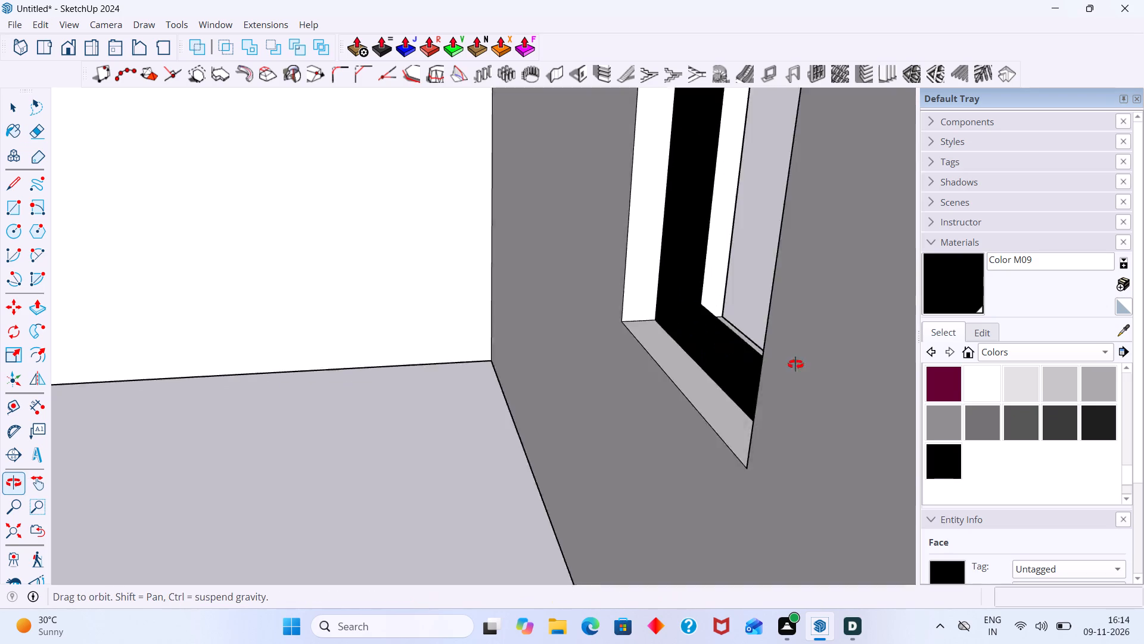
{"action": "middle_click_drag", "start_coordinate": [795, 364], "coordinate": [986, 346]}
{"action": "scroll", "coordinate": [661, 324], "scroll_direction": "down", "scroll_amount": 11}
{"action": "middle_click_drag", "start_coordinate": [685, 345], "coordinate": [770, 345]}
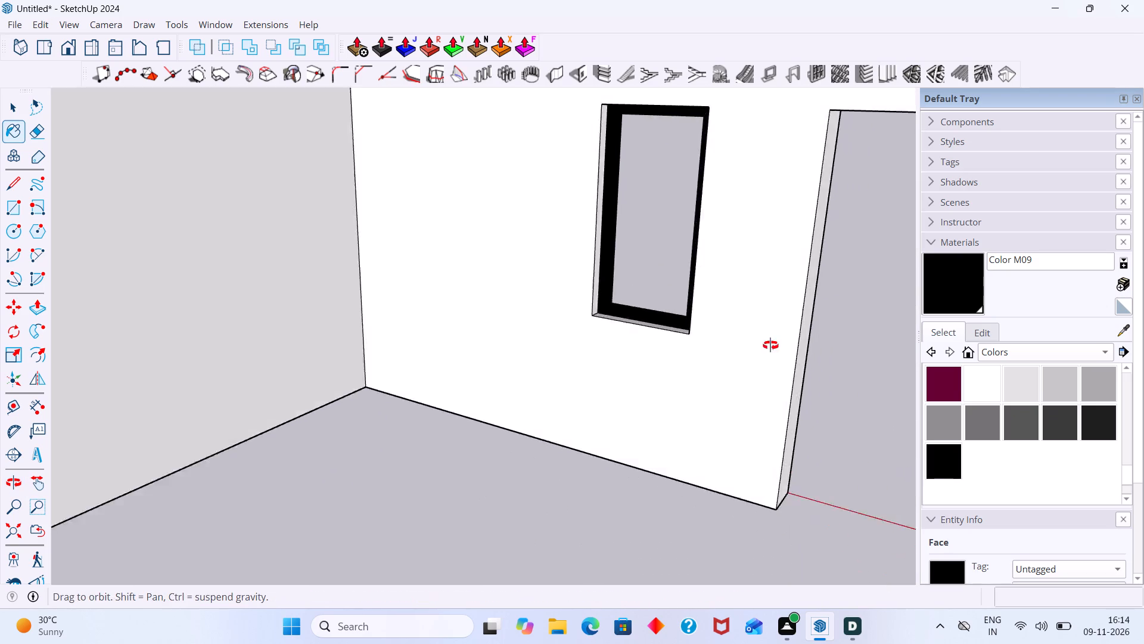
{"action": "middle_click_drag", "start_coordinate": [770, 345], "coordinate": [916, 321]}
{"action": "key", "text": "space"}
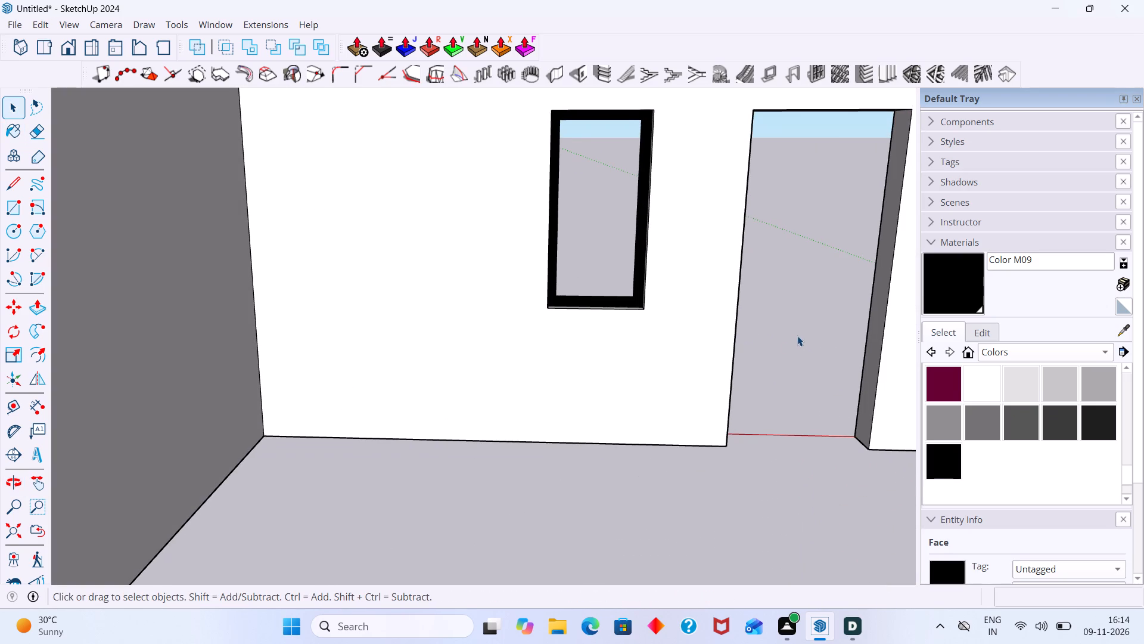
Examine the painted narrow window frame from outside the front wall, with nothing selected.
{"action": "middle_click_drag", "start_coordinate": [797, 340], "coordinate": [804, 336]}
{"action": "scroll", "coordinate": [801, 329], "scroll_direction": "up", "scroll_amount": 20}
{"action": "scroll", "coordinate": [801, 329], "scroll_direction": "up", "scroll_amount": 2}
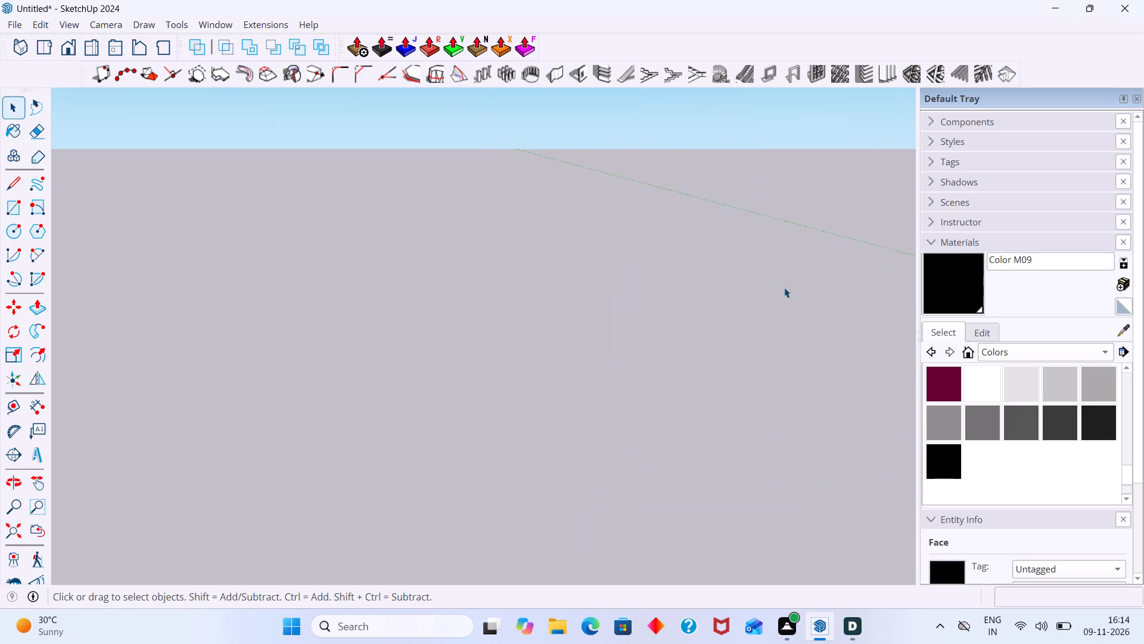
{"action": "scroll", "coordinate": [784, 287], "scroll_direction": "up", "scroll_amount": 1}
{"action": "middle_click_drag", "start_coordinate": [754, 304], "coordinate": [0, 463]}
{"action": "scroll", "coordinate": [297, 376], "scroll_direction": "down", "scroll_amount": 3}
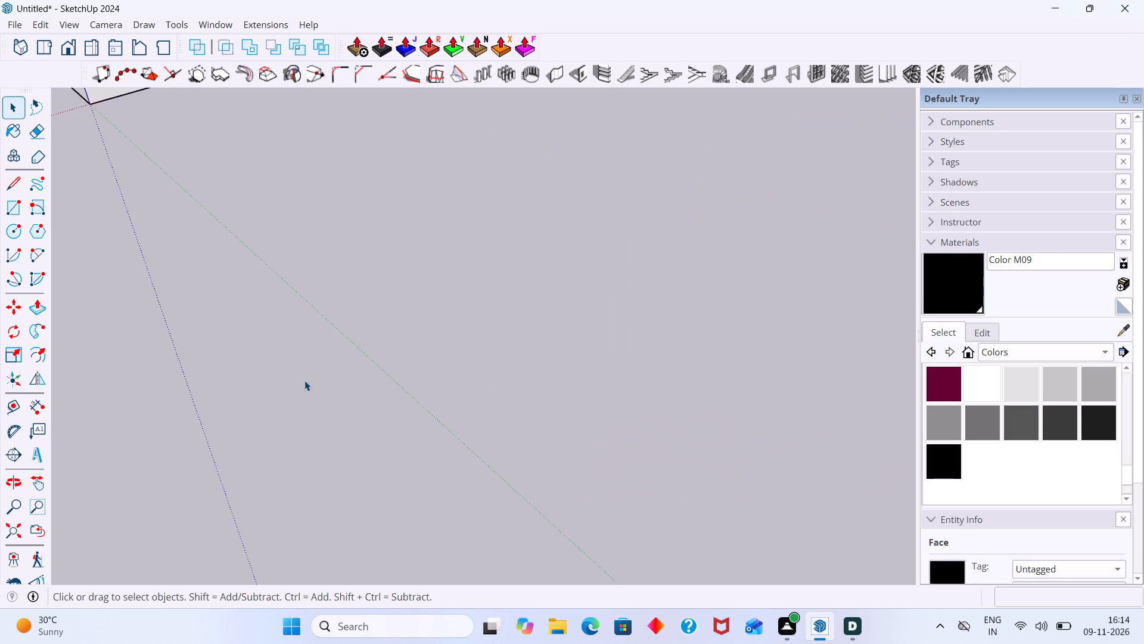
{"action": "scroll", "coordinate": [304, 380], "scroll_direction": "down", "scroll_amount": 12}
{"action": "scroll", "coordinate": [241, 230], "scroll_direction": "up", "scroll_amount": 19}
{"action": "middle_click_drag", "start_coordinate": [271, 320], "coordinate": [243, 308]}
{"action": "scroll", "coordinate": [268, 274], "scroll_direction": "up", "scroll_amount": 14}
{"action": "middle_click_drag", "start_coordinate": [299, 247], "coordinate": [318, 212]}
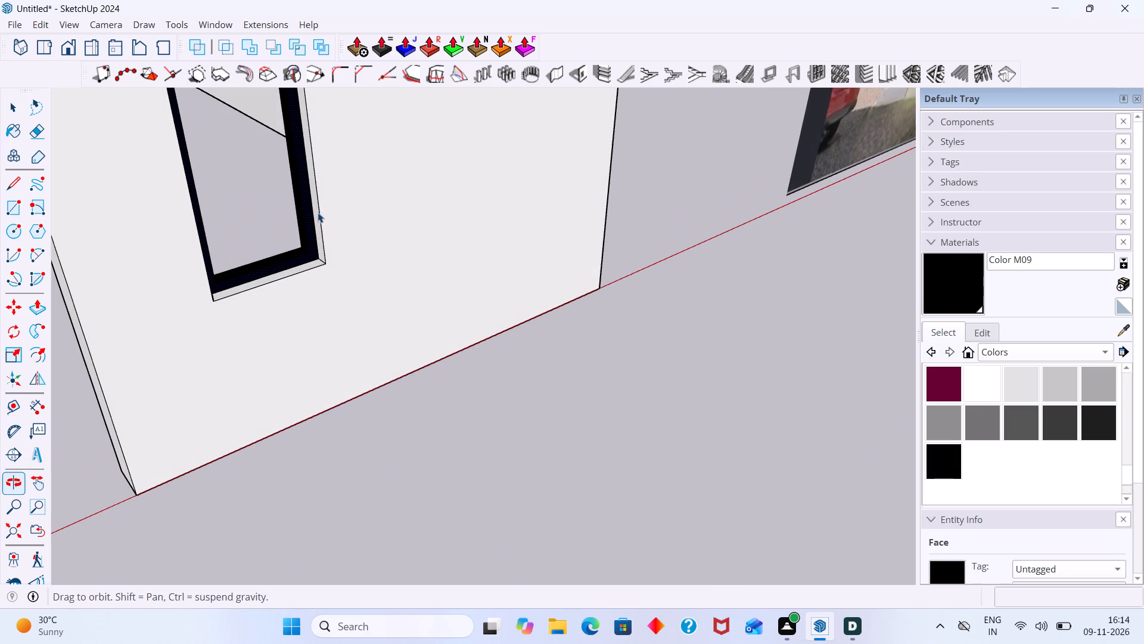
{"action": "middle_click_drag", "start_coordinate": [319, 233], "coordinate": [334, 371], "text": "shift"}
{"action": "middle_click", "coordinate": [325, 298]}
{"action": "scroll", "coordinate": [299, 279], "scroll_direction": "up", "scroll_amount": 3}
{"action": "middle_click_drag", "start_coordinate": [297, 274], "coordinate": [297, 235]}
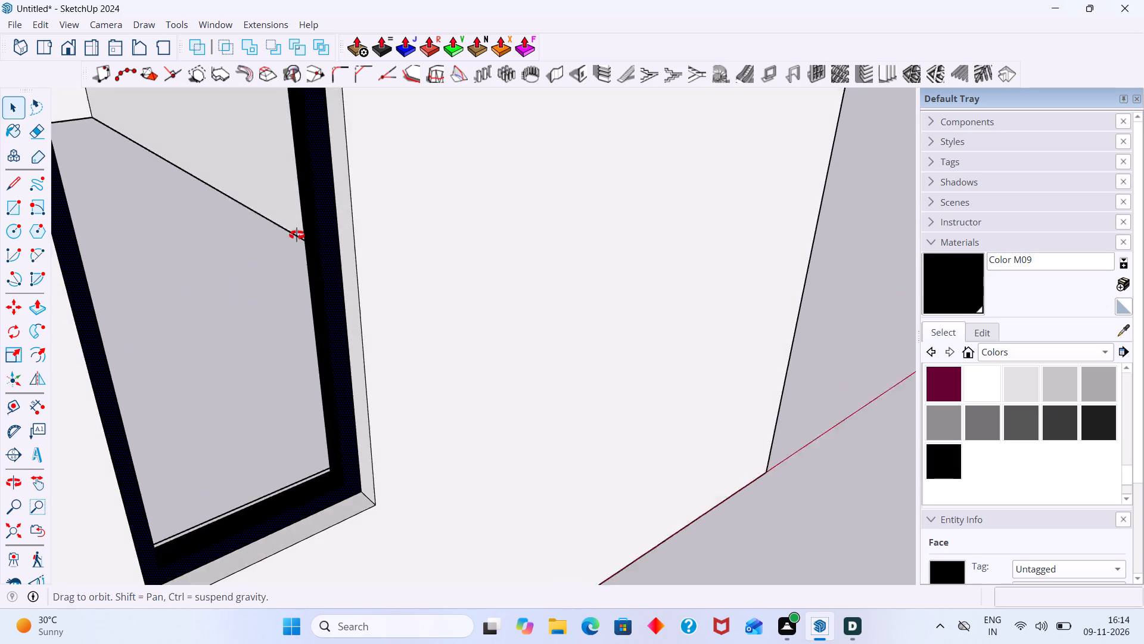
{"action": "middle_click_drag", "start_coordinate": [297, 235], "coordinate": [297, 234]}
{"action": "scroll", "coordinate": [300, 233], "scroll_direction": "down", "scroll_amount": 3}
{"action": "left_click", "coordinate": [613, 478]}
{"action": "middle_click_drag", "start_coordinate": [324, 247], "coordinate": [281, 122]}
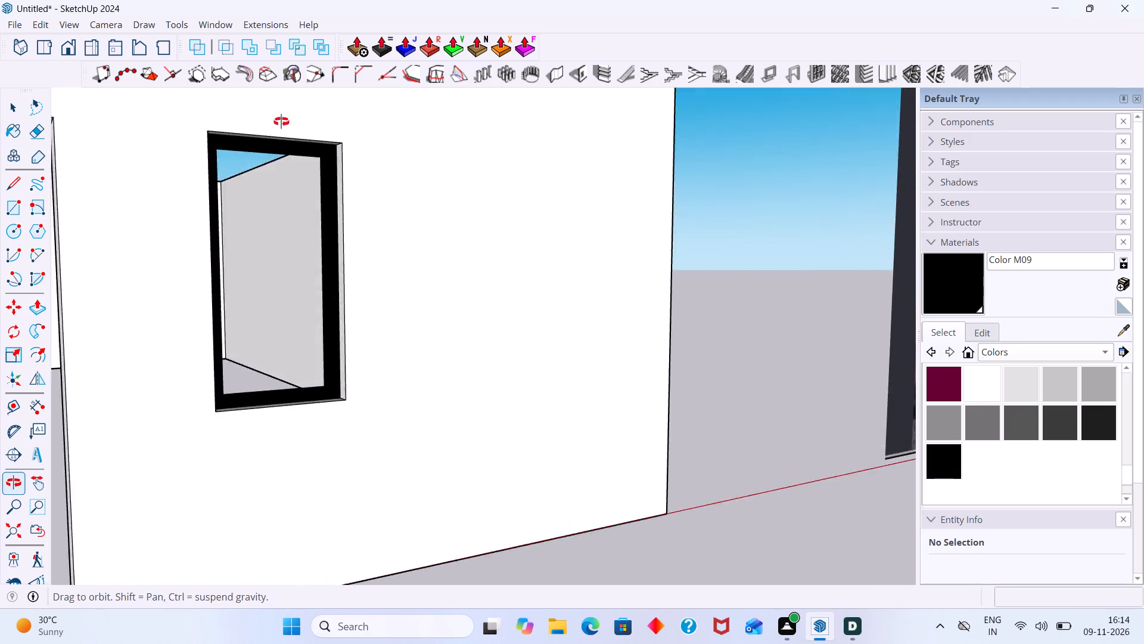
{"action": "middle_click_drag", "start_coordinate": [281, 122], "coordinate": [66, 119]}
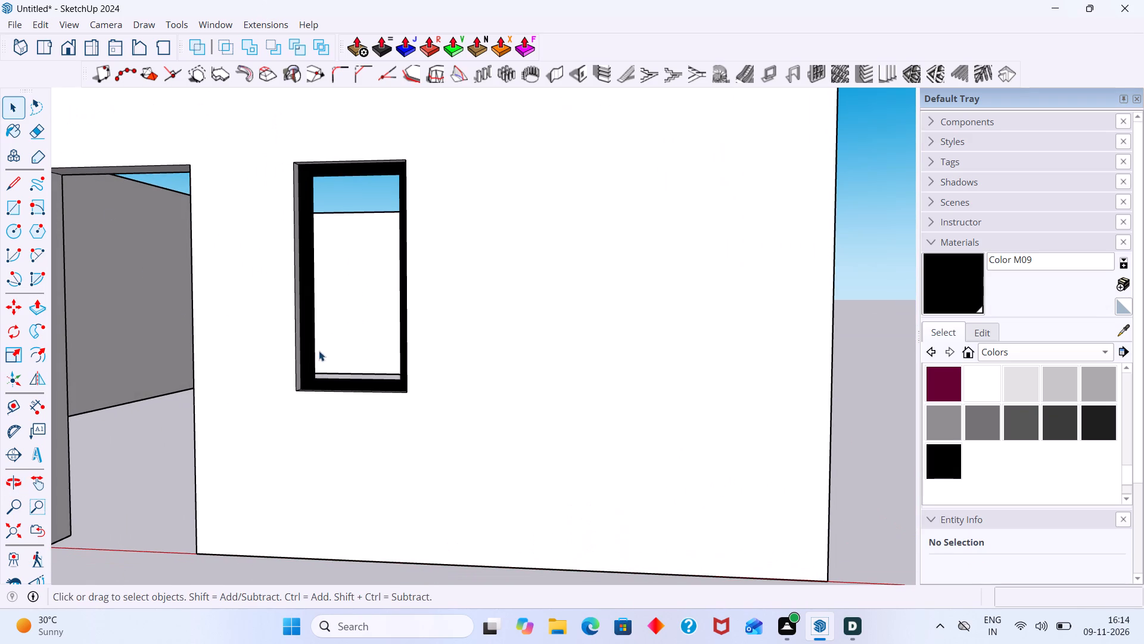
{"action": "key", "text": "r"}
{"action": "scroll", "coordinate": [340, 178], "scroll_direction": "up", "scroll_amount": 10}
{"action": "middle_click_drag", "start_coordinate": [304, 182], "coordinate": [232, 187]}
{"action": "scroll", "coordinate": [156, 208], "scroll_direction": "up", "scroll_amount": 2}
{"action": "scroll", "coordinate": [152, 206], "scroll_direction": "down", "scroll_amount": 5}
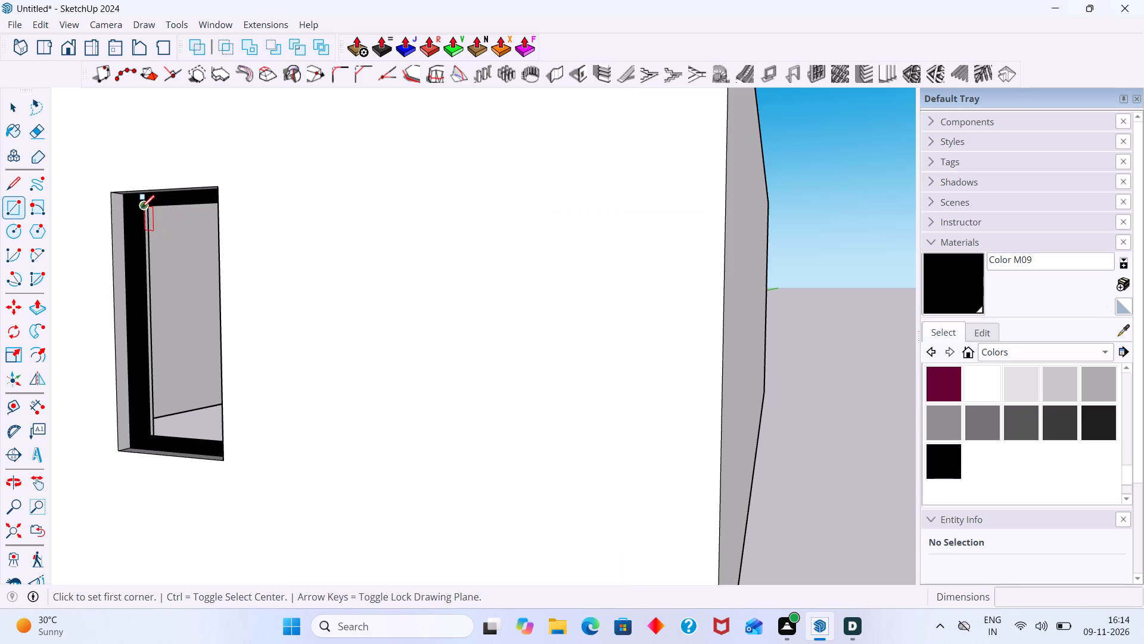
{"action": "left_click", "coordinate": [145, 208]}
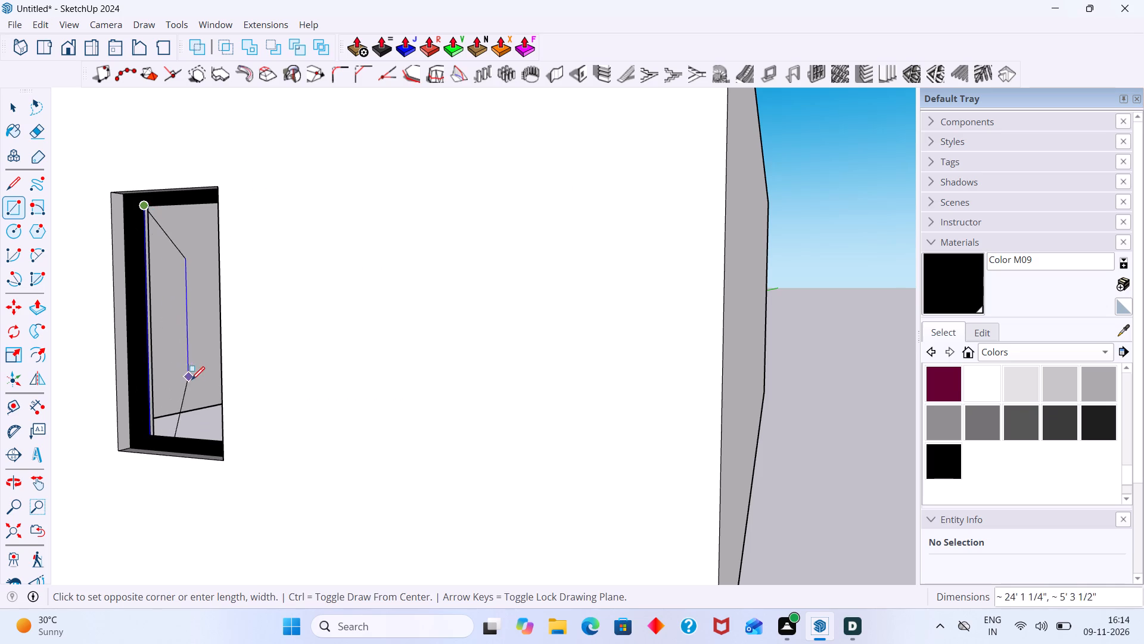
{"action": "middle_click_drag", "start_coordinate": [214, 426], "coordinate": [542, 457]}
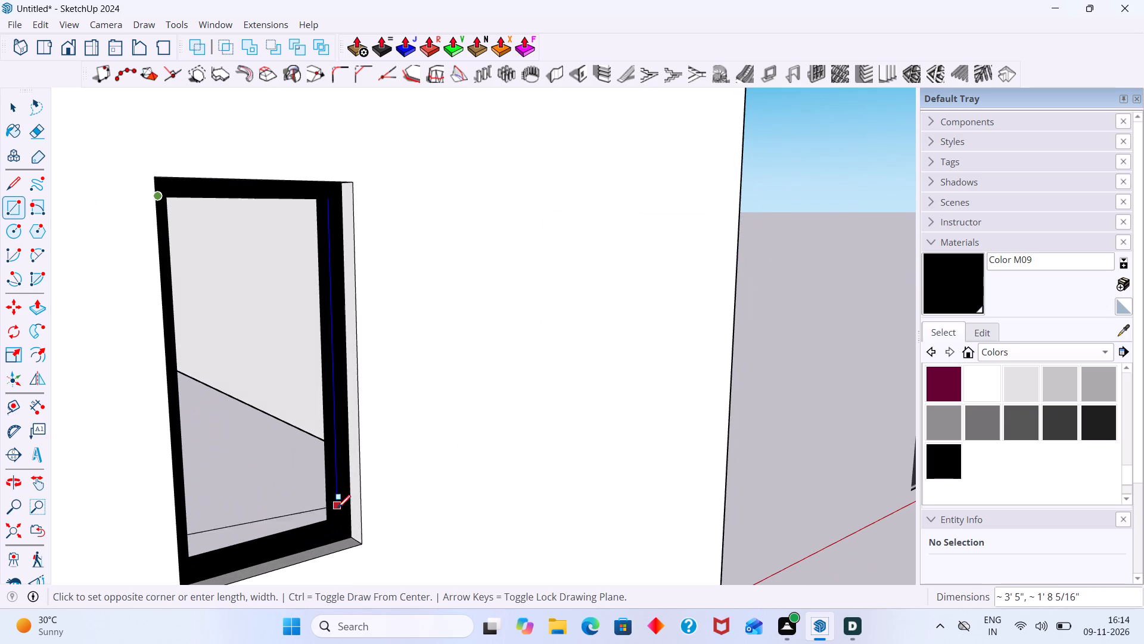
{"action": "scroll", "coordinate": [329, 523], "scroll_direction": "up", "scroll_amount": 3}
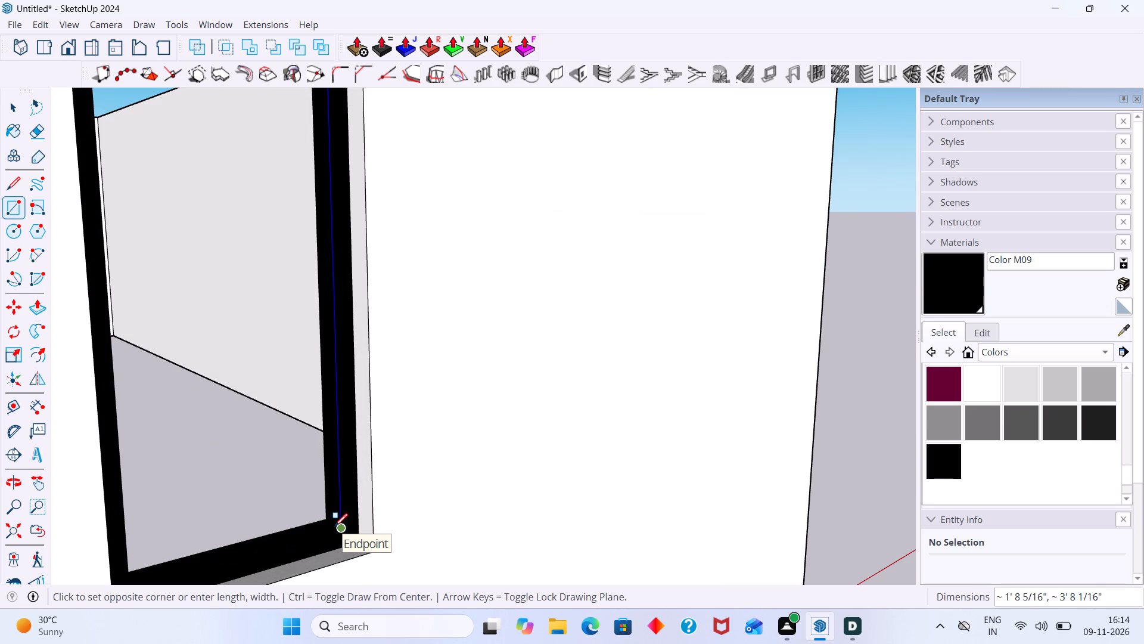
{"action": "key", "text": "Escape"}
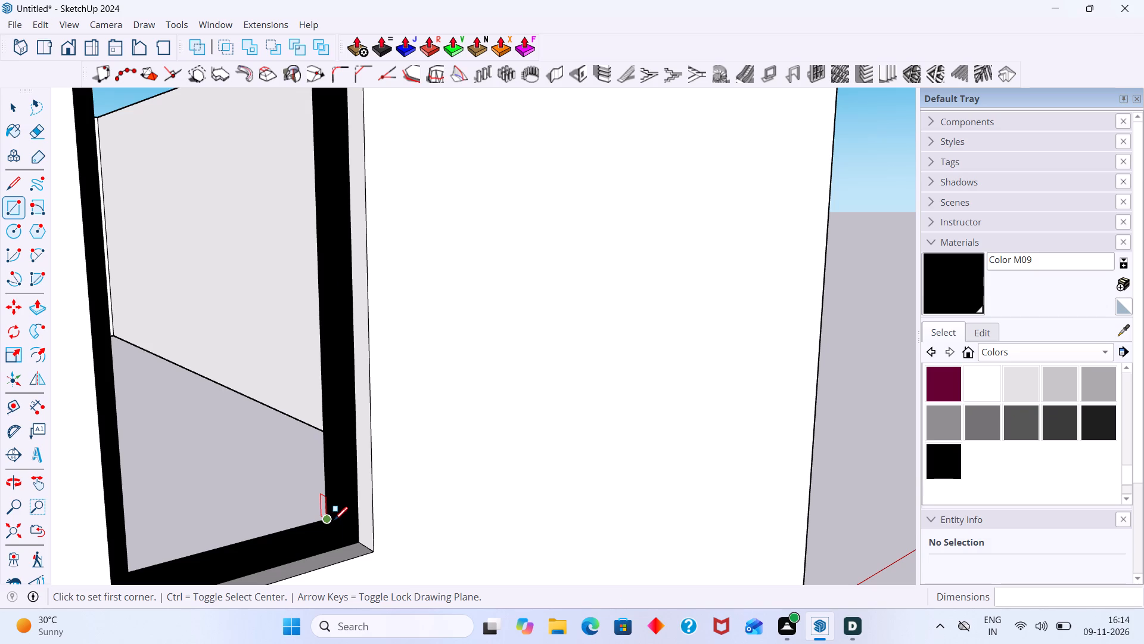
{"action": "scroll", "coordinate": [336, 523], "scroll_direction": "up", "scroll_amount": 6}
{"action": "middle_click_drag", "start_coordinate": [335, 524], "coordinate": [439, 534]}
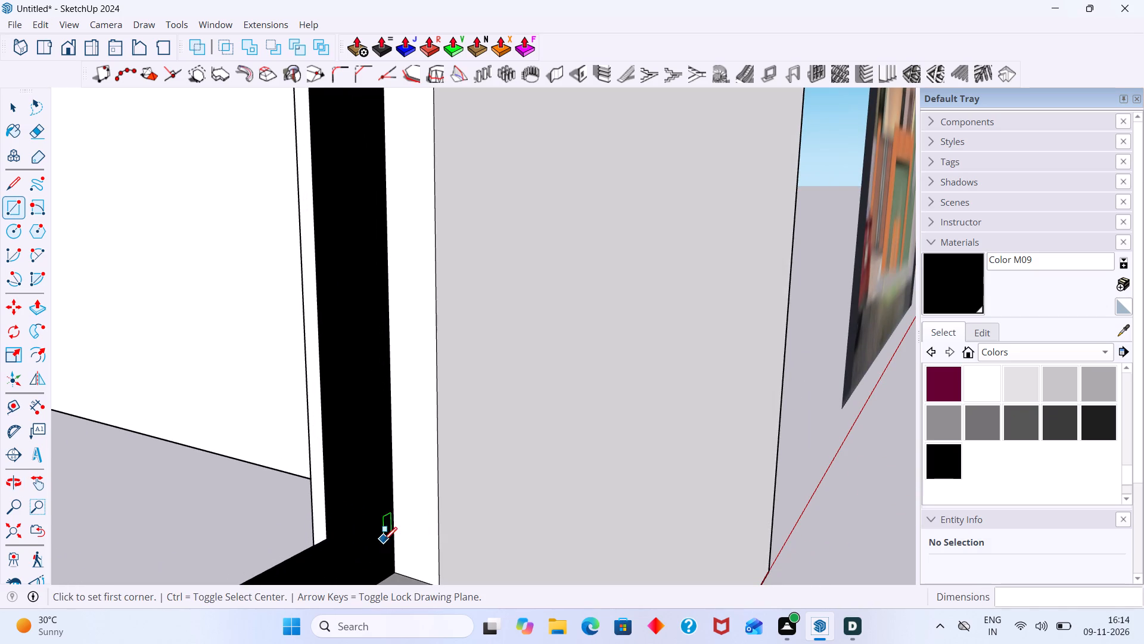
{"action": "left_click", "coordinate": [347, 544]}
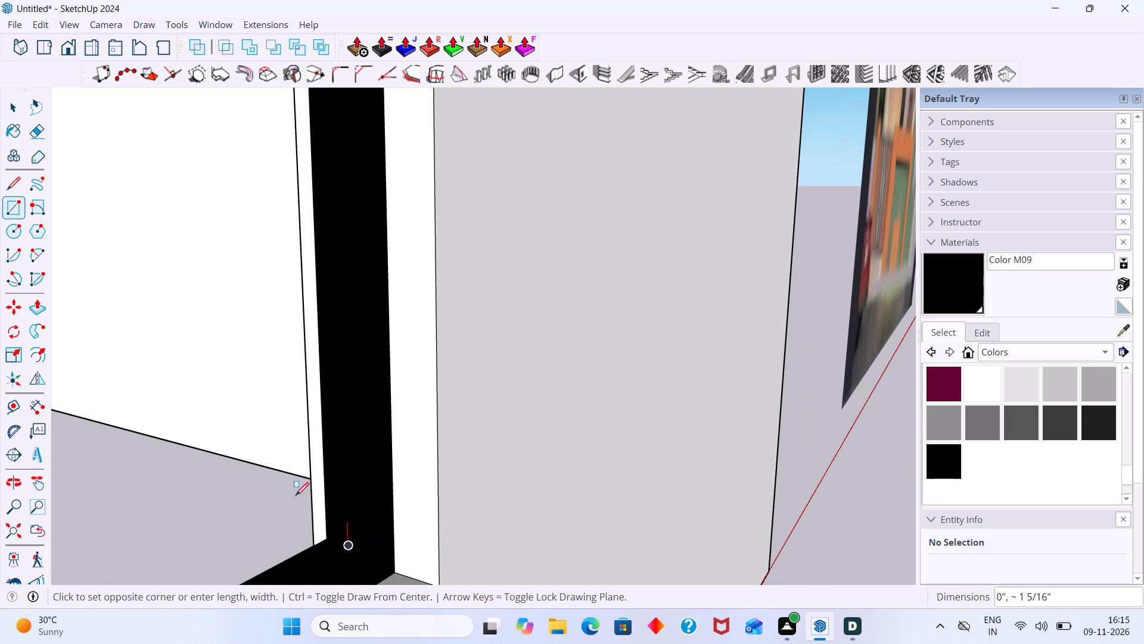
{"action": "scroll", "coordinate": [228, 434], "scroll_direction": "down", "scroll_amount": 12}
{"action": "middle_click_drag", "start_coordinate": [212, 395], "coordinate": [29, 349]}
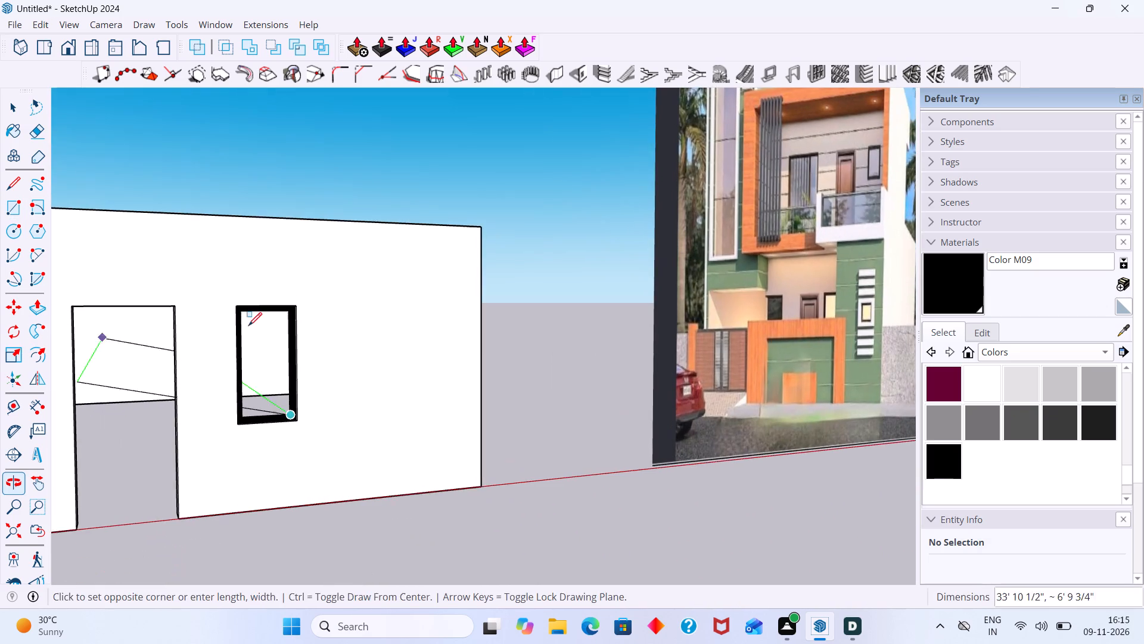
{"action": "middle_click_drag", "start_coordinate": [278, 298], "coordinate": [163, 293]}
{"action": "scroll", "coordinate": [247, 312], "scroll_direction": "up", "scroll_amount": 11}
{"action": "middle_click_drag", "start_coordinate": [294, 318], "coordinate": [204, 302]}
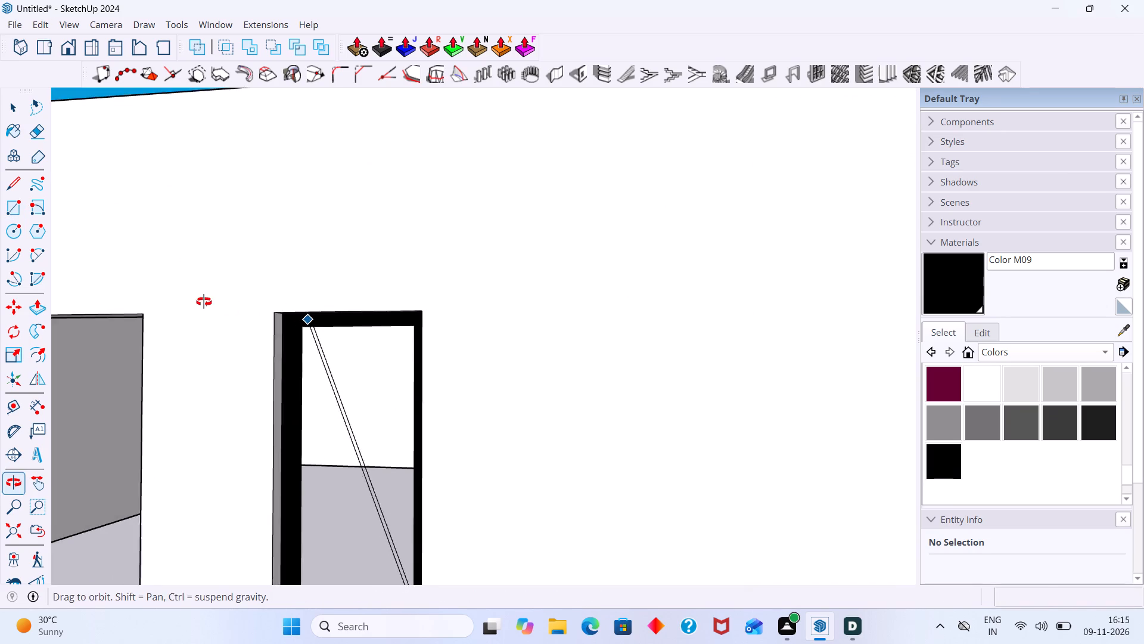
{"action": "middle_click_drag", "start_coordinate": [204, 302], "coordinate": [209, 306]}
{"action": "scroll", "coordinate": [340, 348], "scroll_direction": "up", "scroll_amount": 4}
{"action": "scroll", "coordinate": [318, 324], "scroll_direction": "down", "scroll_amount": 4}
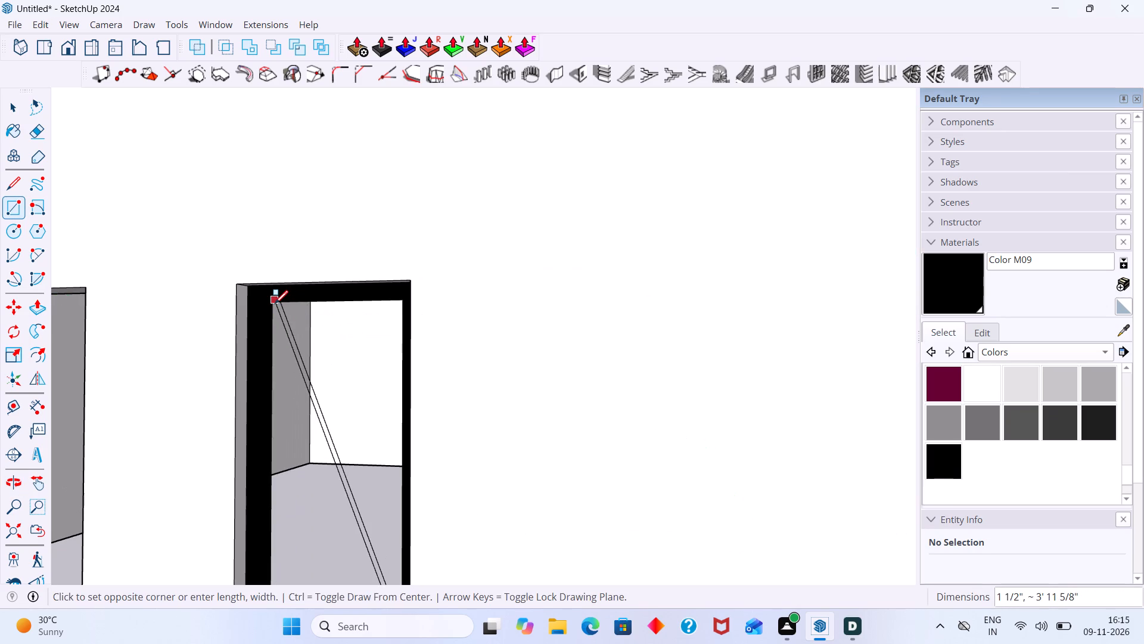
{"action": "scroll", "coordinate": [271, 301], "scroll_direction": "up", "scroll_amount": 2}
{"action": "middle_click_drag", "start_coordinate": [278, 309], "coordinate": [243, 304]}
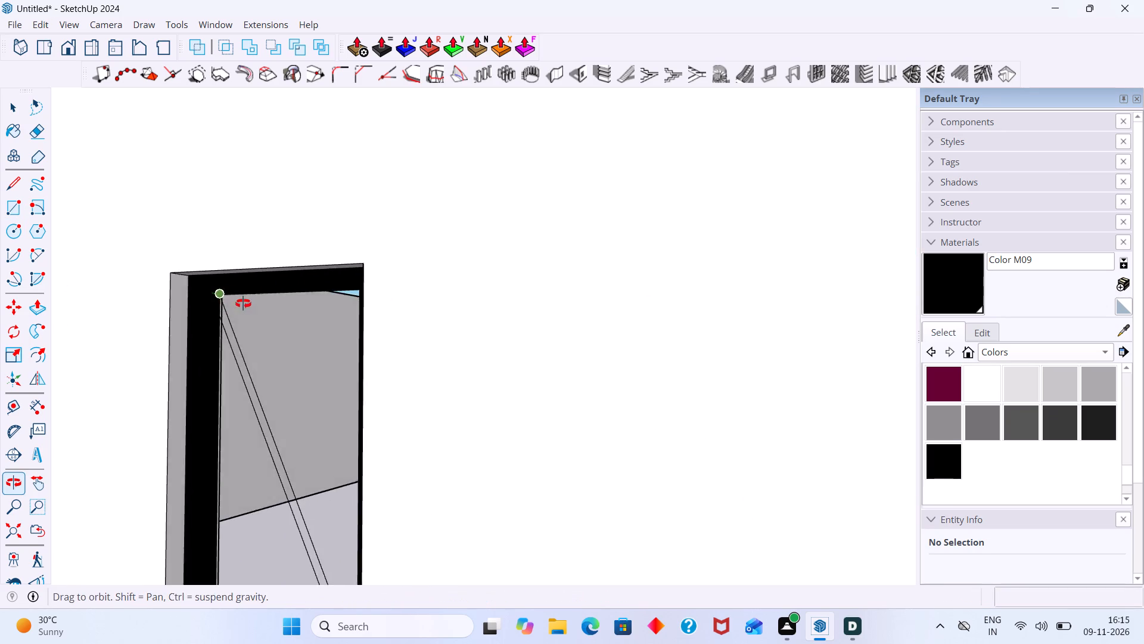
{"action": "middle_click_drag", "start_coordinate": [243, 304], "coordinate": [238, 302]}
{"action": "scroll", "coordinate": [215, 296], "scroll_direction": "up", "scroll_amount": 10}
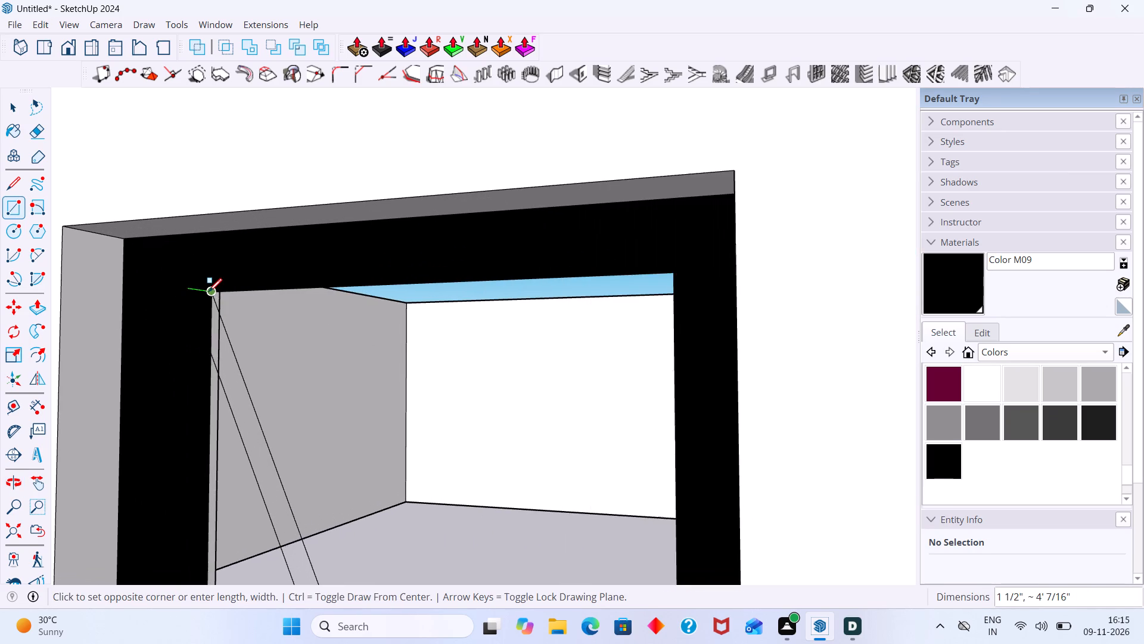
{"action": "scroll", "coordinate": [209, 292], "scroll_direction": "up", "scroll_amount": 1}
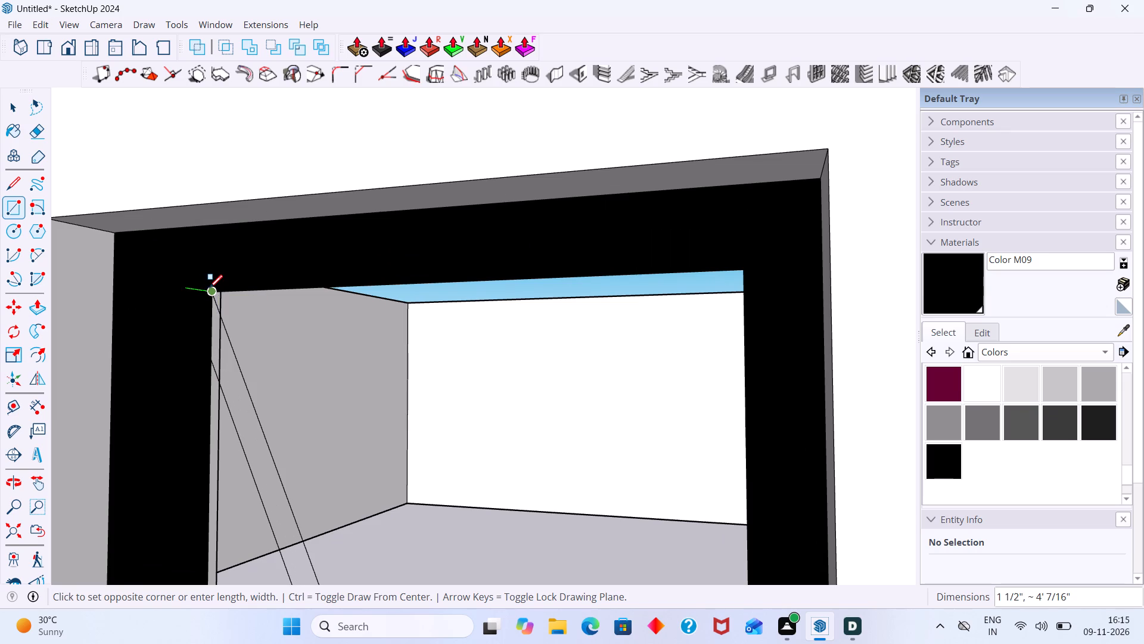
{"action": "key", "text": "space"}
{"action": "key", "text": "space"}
Undo the recent black painting of the narrow window frame's inner and interior-side faces.
{"action": "key", "text": "ctrl+z"}
{"action": "key", "text": "ctrl+z"}
{"action": "key", "text": "ctrl+z"}
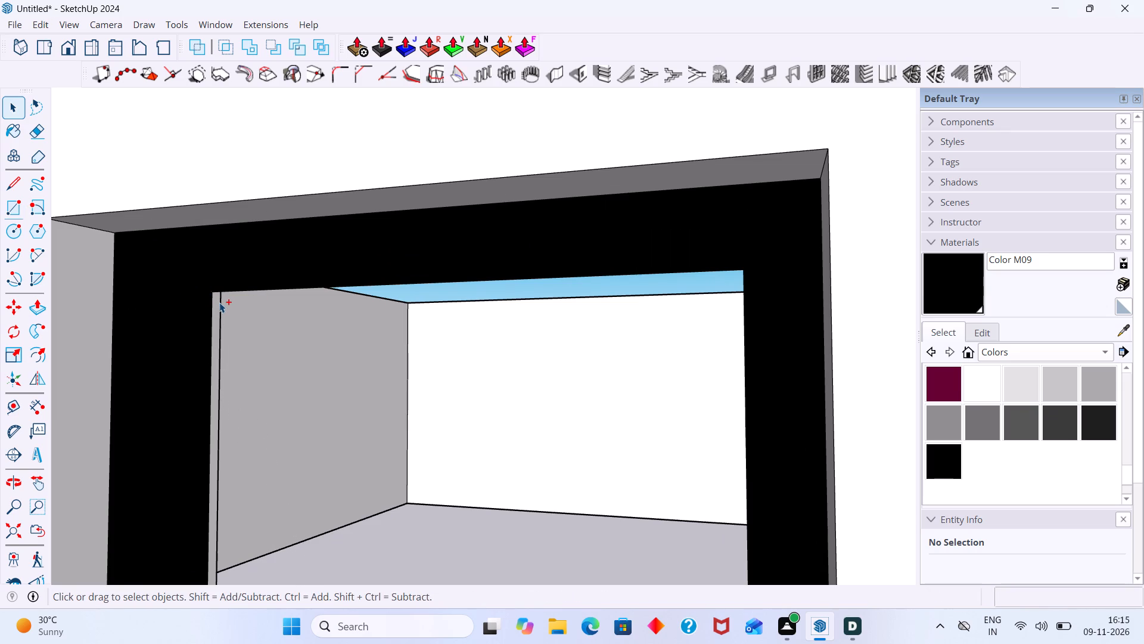
{"action": "key", "text": "ctrl+z"}
{"action": "key", "text": "ctrl+z"}
Draw a rectangular pane across the narrow window frame's opening at mid-depth, between diagonally opposite inner corners, about 1' 8" by 3' 8".
{"action": "scroll", "coordinate": [249, 352], "scroll_direction": "down", "scroll_amount": 4}
{"action": "middle_click_drag", "start_coordinate": [267, 437], "coordinate": [245, 475]}
{"action": "scroll", "coordinate": [256, 496], "scroll_direction": "down", "scroll_amount": 2}
{"action": "scroll", "coordinate": [257, 515], "scroll_direction": "up", "scroll_amount": 8}
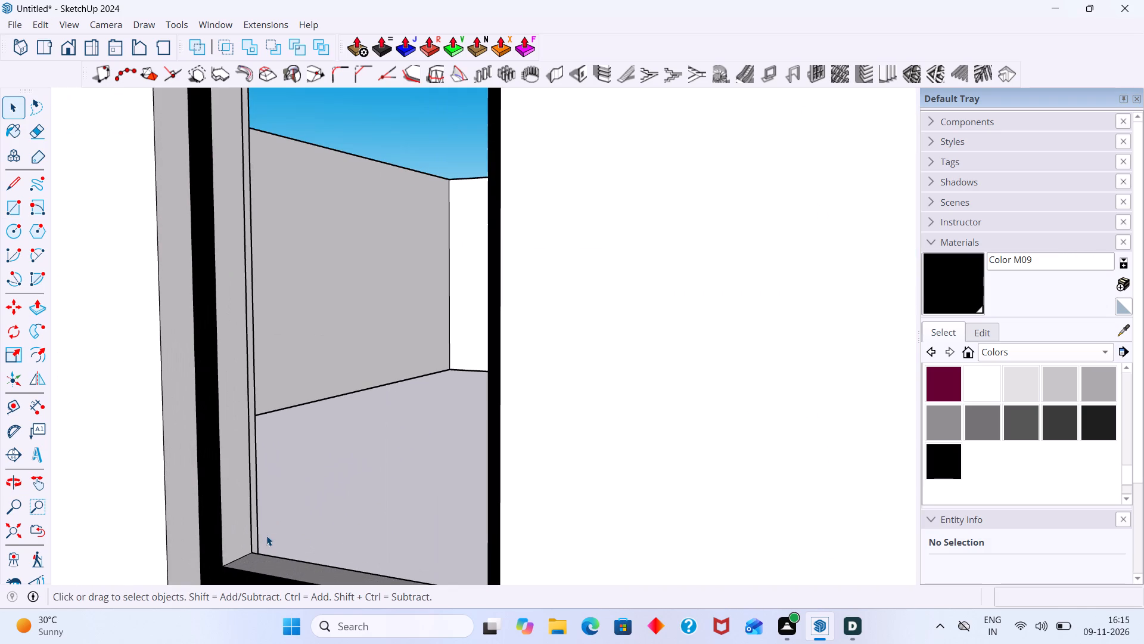
{"action": "middle_click_drag", "start_coordinate": [264, 535], "coordinate": [266, 420], "text": "shift"}
{"action": "middle_click_drag", "start_coordinate": [277, 435], "coordinate": [304, 528]}
{"action": "scroll", "coordinate": [301, 531], "scroll_direction": "up", "scroll_amount": 7}
{"action": "scroll", "coordinate": [265, 415], "scroll_direction": "down", "scroll_amount": 3}
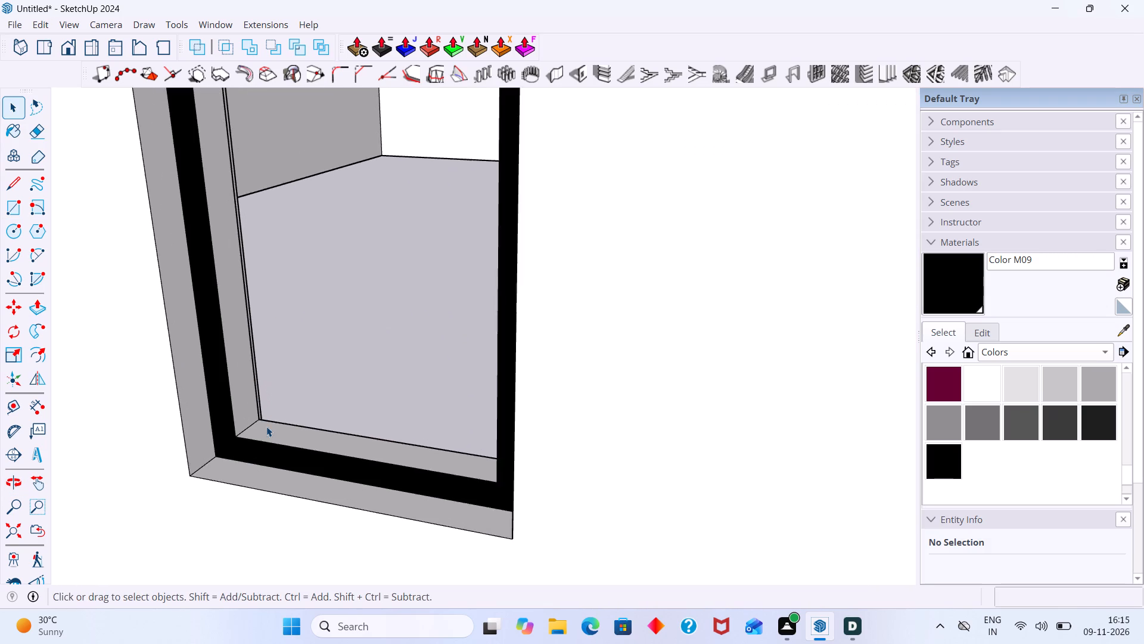
{"action": "scroll", "coordinate": [266, 426], "scroll_direction": "down", "scroll_amount": 3}
{"action": "key", "text": "r"}
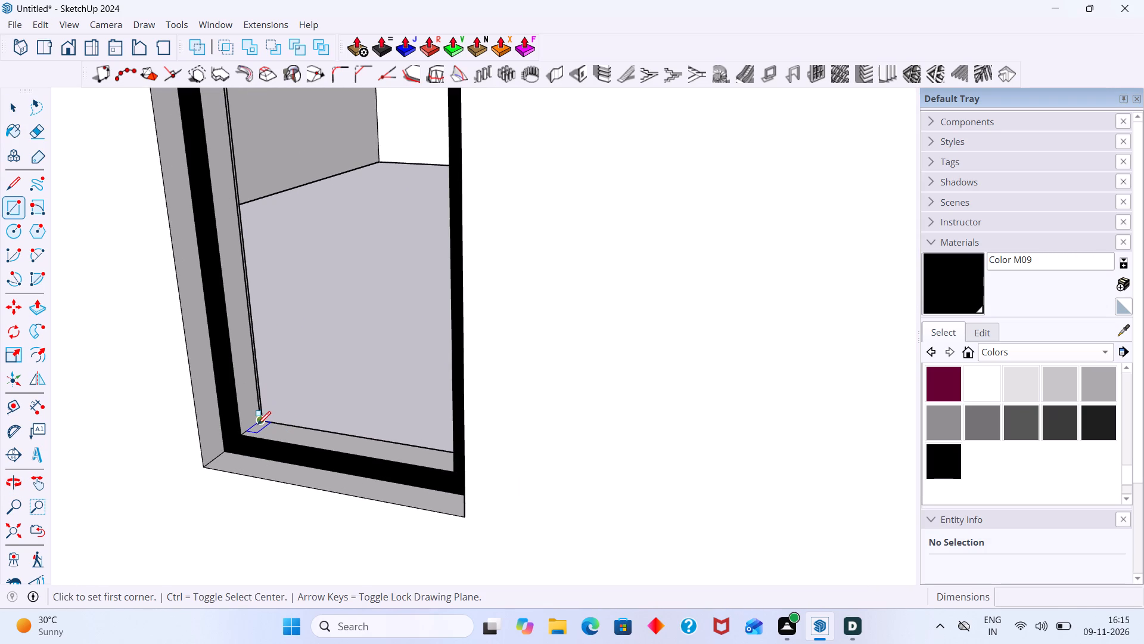
{"action": "left_click", "coordinate": [252, 427]}
{"action": "scroll", "coordinate": [303, 291], "scroll_direction": "down", "scroll_amount": 3}
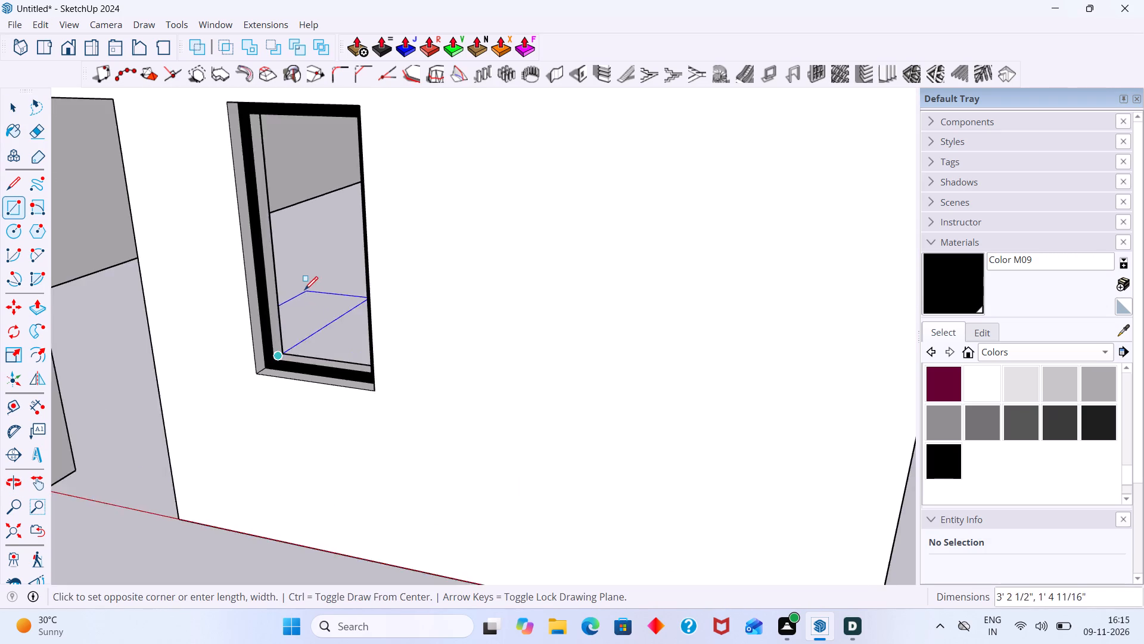
{"action": "scroll", "coordinate": [304, 290], "scroll_direction": "down", "scroll_amount": 2}
{"action": "middle_click_drag", "start_coordinate": [306, 293], "coordinate": [621, 192]}
{"action": "scroll", "coordinate": [387, 144], "scroll_direction": "up", "scroll_amount": 6}
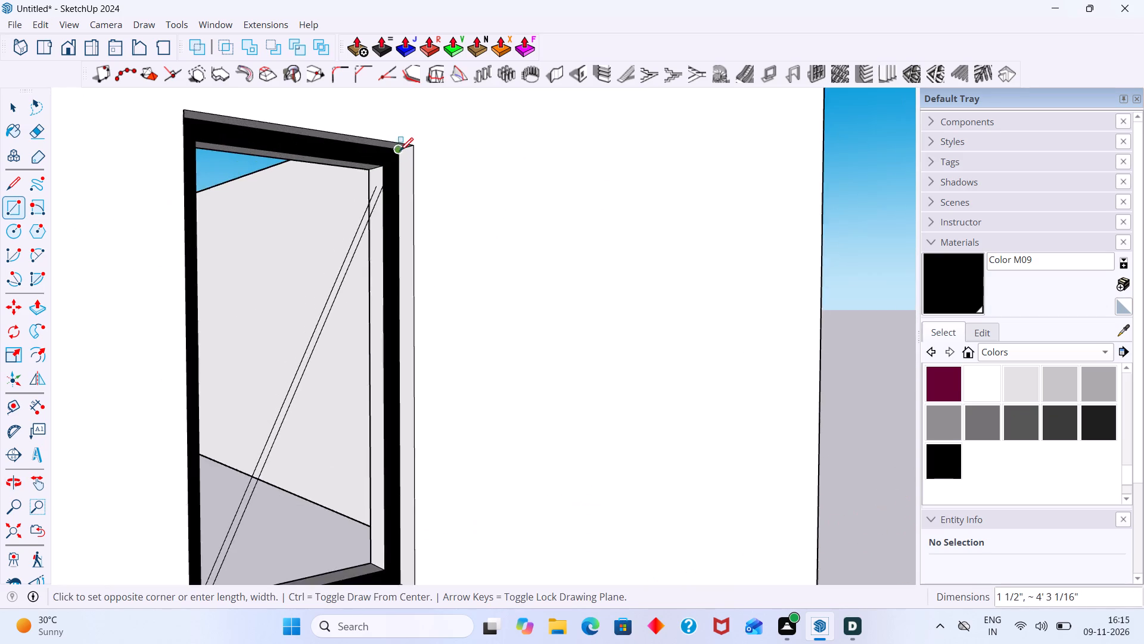
{"action": "scroll", "coordinate": [400, 151], "scroll_direction": "up", "scroll_amount": 11}
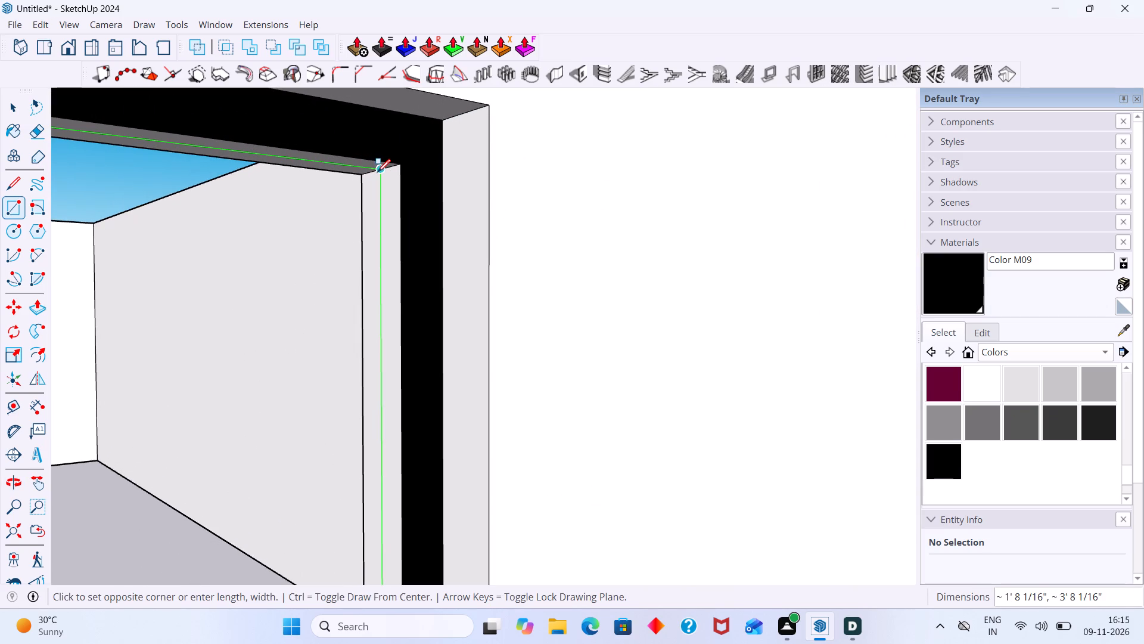
{"action": "left_click", "coordinate": [381, 171]}
{"action": "key", "text": "space"}
From outside, paint the frame's inner side face farthest from the door and its inner bottom face with black Color M09.
{"action": "scroll", "coordinate": [384, 193], "scroll_direction": "down", "scroll_amount": 4}
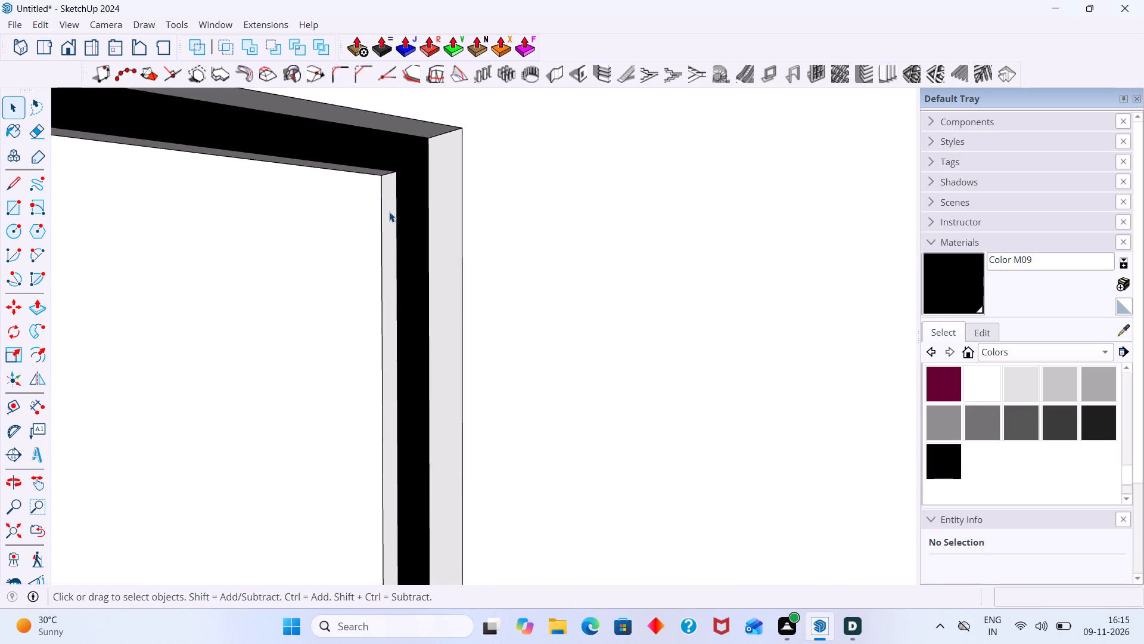
{"action": "scroll", "coordinate": [389, 212], "scroll_direction": "down", "scroll_amount": 10}
{"action": "middle_click_drag", "start_coordinate": [366, 370], "coordinate": [341, 420]}
{"action": "middle_click_drag", "start_coordinate": [353, 421], "coordinate": [480, 457]}
{"action": "scroll", "coordinate": [389, 460], "scroll_direction": "up", "scroll_amount": 1}
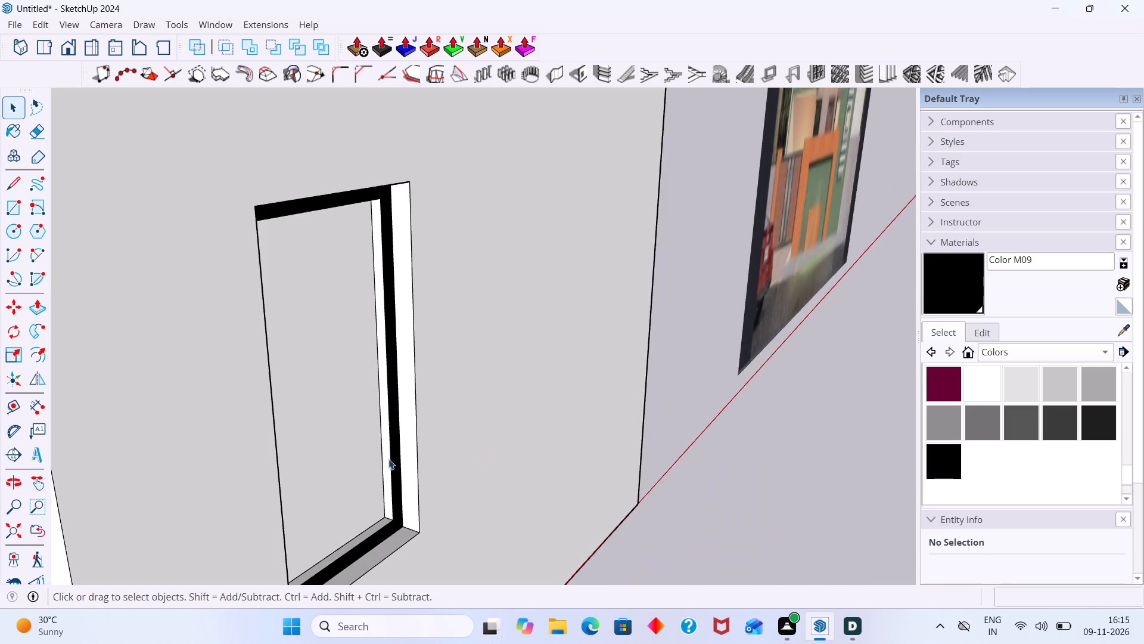
{"action": "scroll", "coordinate": [388, 459], "scroll_direction": "up", "scroll_amount": 2}
{"action": "middle_click_drag", "start_coordinate": [386, 459], "coordinate": [466, 445]}
{"action": "left_click", "coordinate": [941, 280]}
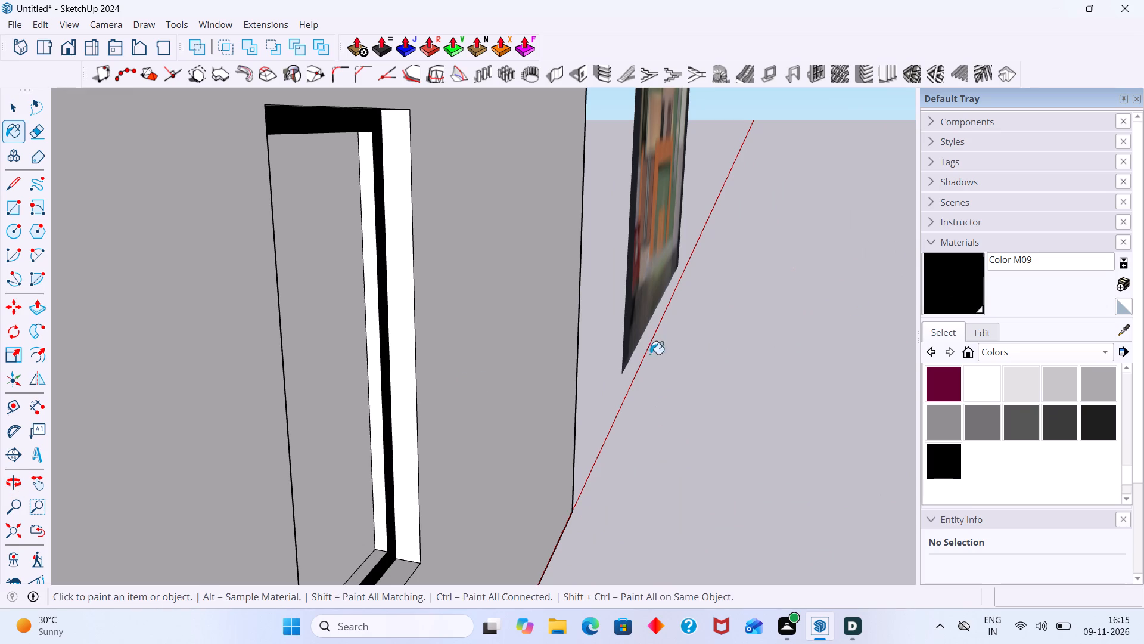
{"action": "scroll", "coordinate": [394, 408], "scroll_direction": "up", "scroll_amount": 3}
{"action": "left_click", "coordinate": [369, 410]}
{"action": "scroll", "coordinate": [369, 410], "scroll_direction": "down", "scroll_amount": 6}
{"action": "middle_click_drag", "start_coordinate": [382, 442], "coordinate": [374, 442]}
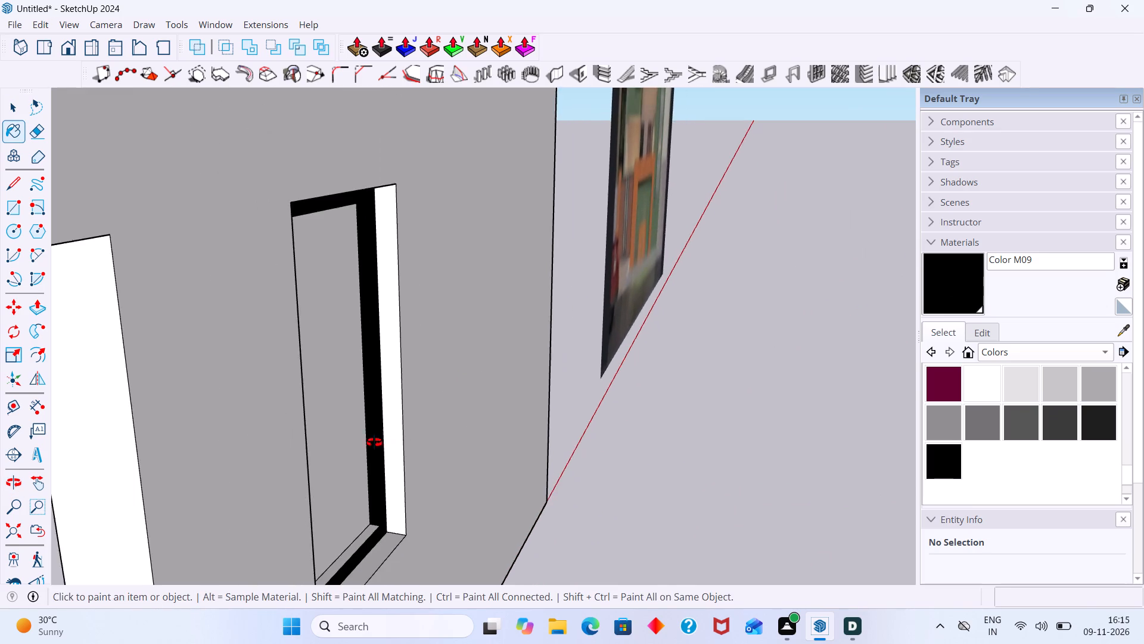
{"action": "middle_click_drag", "start_coordinate": [374, 442], "coordinate": [295, 465]}
{"action": "scroll", "coordinate": [391, 496], "scroll_direction": "up", "scroll_amount": 5}
{"action": "left_click", "coordinate": [384, 511]}
From outside, paint the frame's inner side face nearest the door and its inner top face with black Color M09.
{"action": "scroll", "coordinate": [384, 511], "scroll_direction": "down", "scroll_amount": 3}
{"action": "middle_click_drag", "start_coordinate": [381, 512], "coordinate": [306, 494]}
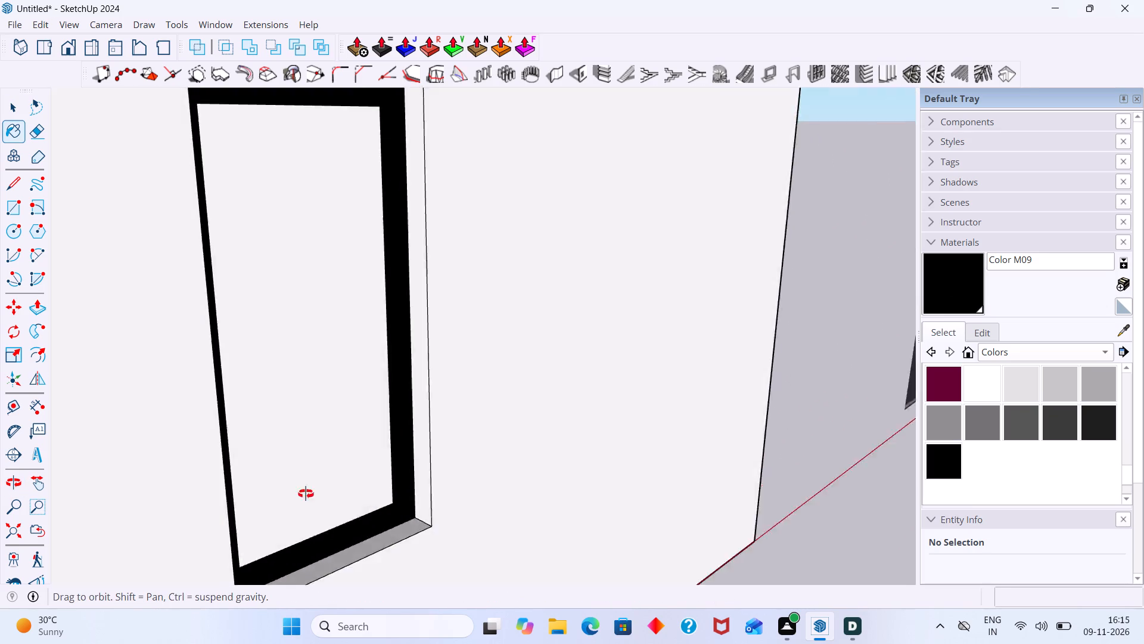
{"action": "middle_click_drag", "start_coordinate": [306, 494], "coordinate": [33, 460]}
{"action": "middle_click_drag", "start_coordinate": [218, 448], "coordinate": [115, 444]}
{"action": "scroll", "coordinate": [333, 439], "scroll_direction": "up", "scroll_amount": 6}
{"action": "scroll", "coordinate": [324, 435], "scroll_direction": "down", "scroll_amount": 1}
{"action": "scroll", "coordinate": [325, 434], "scroll_direction": "up", "scroll_amount": 3}
{"action": "left_click", "coordinate": [323, 433]}
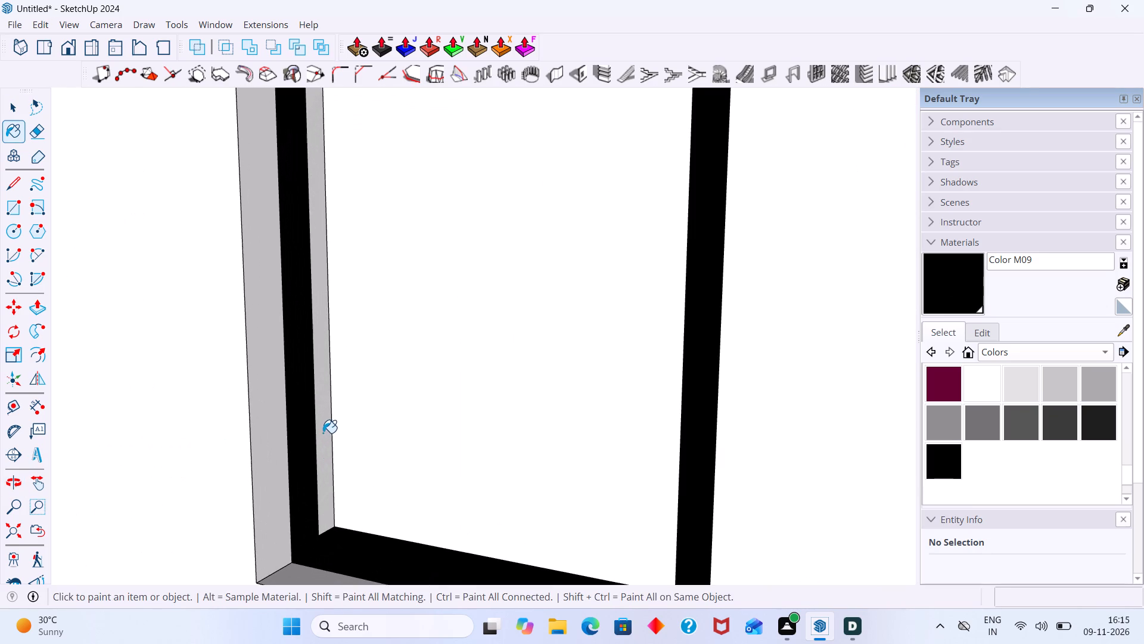
{"action": "scroll", "coordinate": [322, 436], "scroll_direction": "down", "scroll_amount": 9}
{"action": "middle_click_drag", "start_coordinate": [386, 420], "coordinate": [390, 234]}
{"action": "scroll", "coordinate": [370, 191], "scroll_direction": "up", "scroll_amount": 8}
{"action": "left_click", "coordinate": [371, 179]}
From inside the room, paint the frame's room-facing face, inner bottom face and inner side face farthest from the door with black Color M09.
{"action": "scroll", "coordinate": [371, 184], "scroll_direction": "down", "scroll_amount": 10}
{"action": "middle_click_drag", "start_coordinate": [430, 252], "coordinate": [629, 262]}
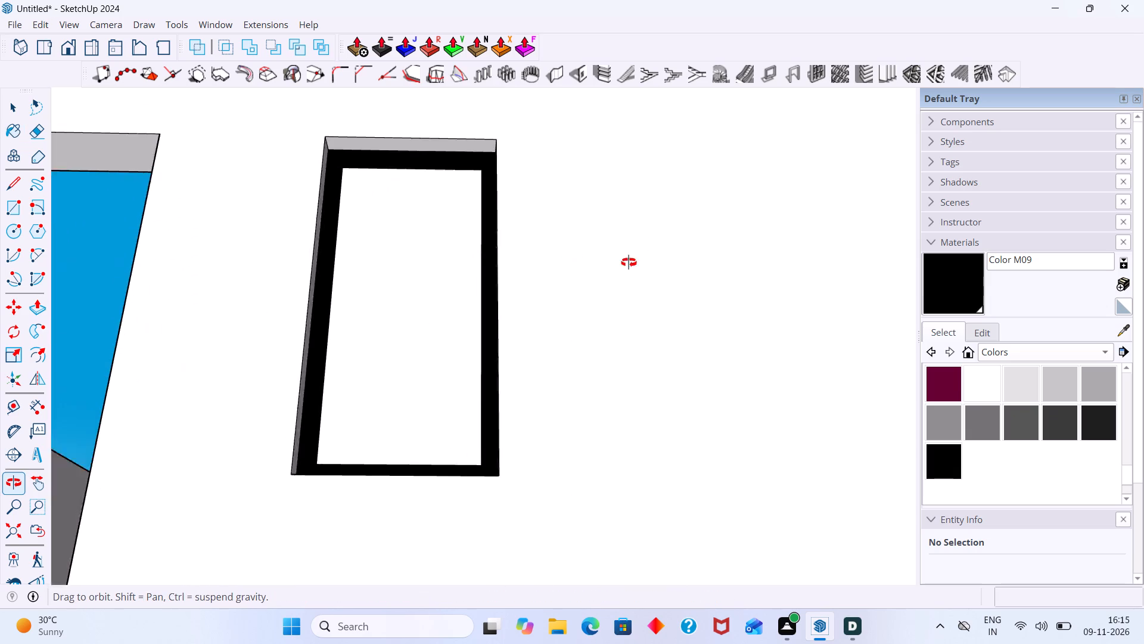
{"action": "middle_click_drag", "start_coordinate": [629, 262], "coordinate": [723, 284]}
{"action": "scroll", "coordinate": [585, 299], "scroll_direction": "down", "scroll_amount": 1}
{"action": "middle_click_drag", "start_coordinate": [585, 299], "coordinate": [1065, 404]}
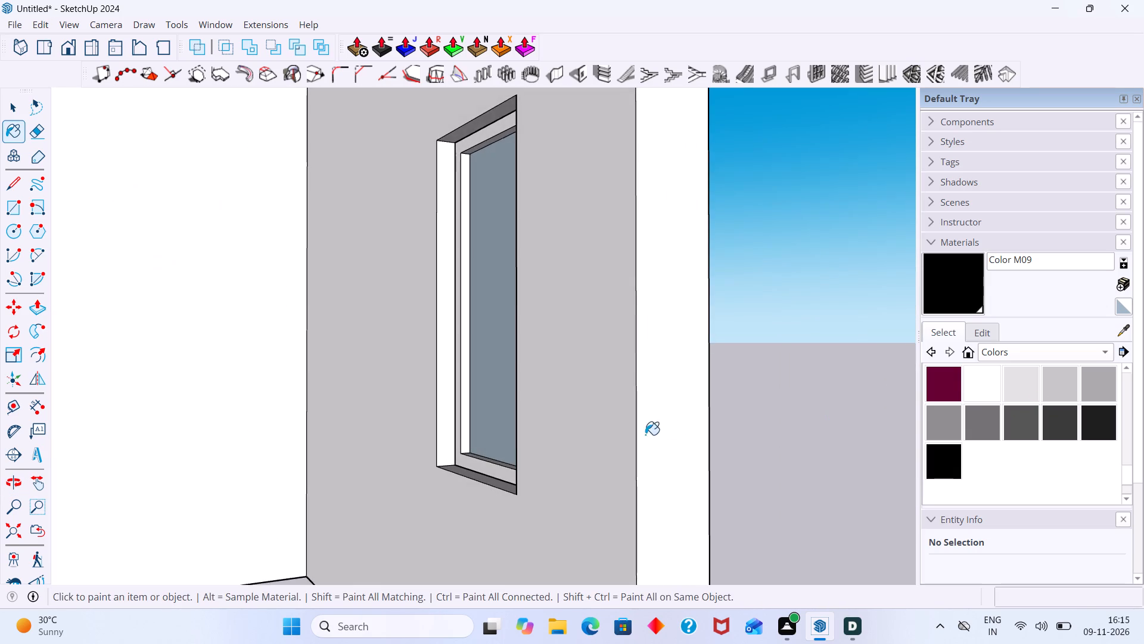
{"action": "scroll", "coordinate": [574, 435], "scroll_direction": "up", "scroll_amount": 11}
{"action": "left_click", "coordinate": [460, 426]}
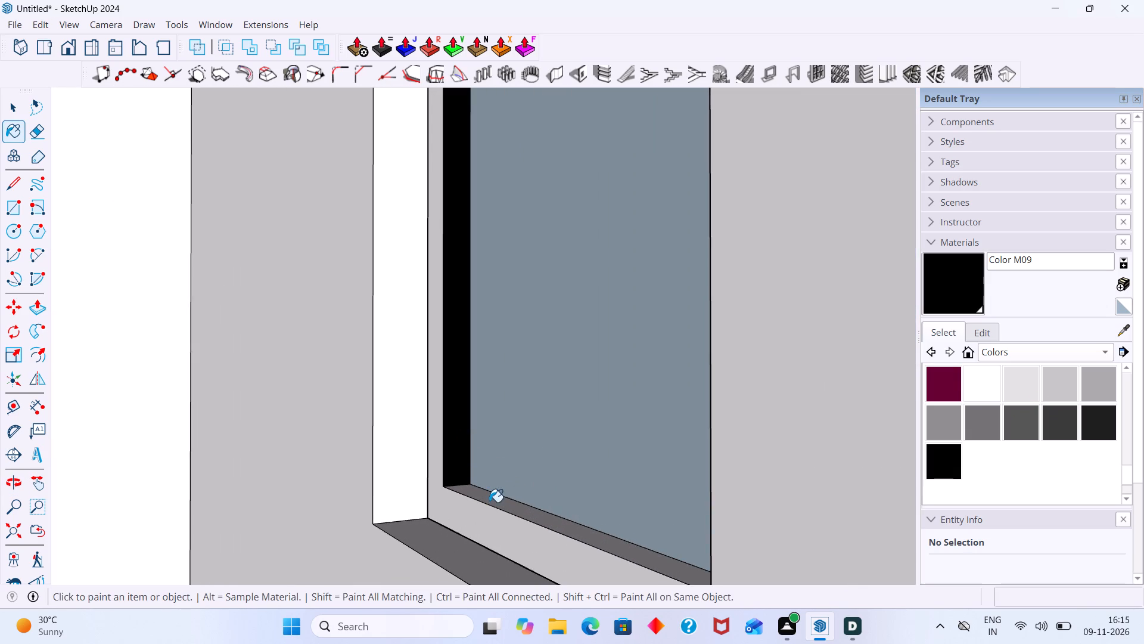
{"action": "left_click", "coordinate": [489, 501]}
{"action": "left_click", "coordinate": [470, 510]}
From inside the room, paint the frame's inner side face nearest the door and its inner top face with black Color M09.
{"action": "scroll", "coordinate": [464, 469], "scroll_direction": "down", "scroll_amount": 5}
{"action": "middle_click_drag", "start_coordinate": [489, 482], "coordinate": [763, 487]}
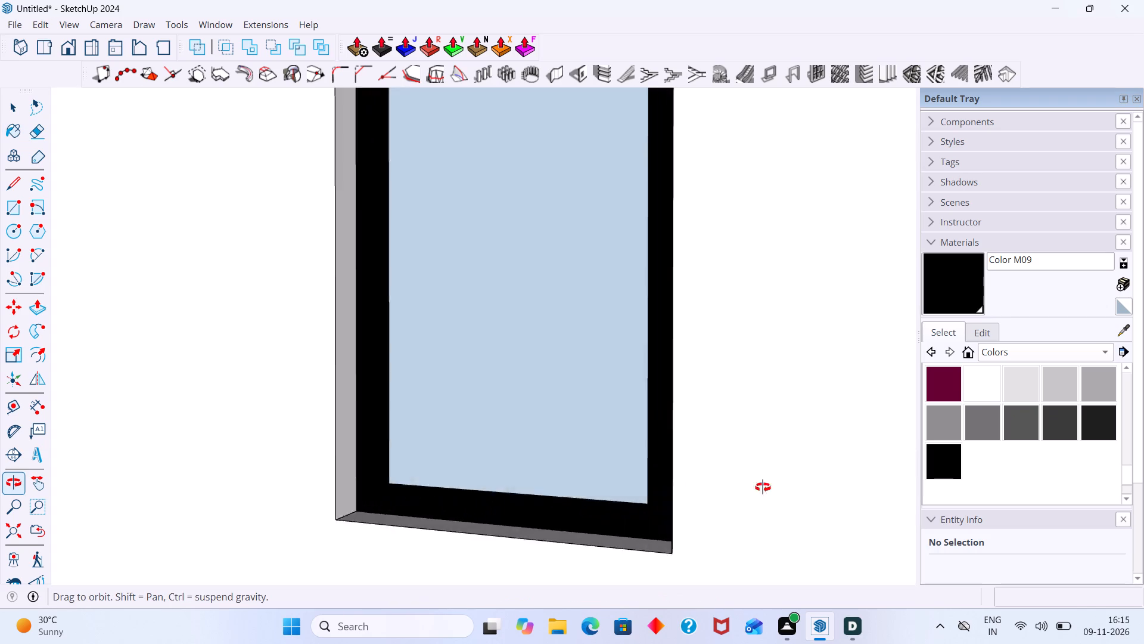
{"action": "middle_click_drag", "start_coordinate": [763, 487], "coordinate": [910, 475]}
{"action": "middle_click_drag", "start_coordinate": [658, 449], "coordinate": [758, 435]}
{"action": "scroll", "coordinate": [582, 424], "scroll_direction": "up", "scroll_amount": 5}
{"action": "left_click", "coordinate": [612, 411]}
{"action": "scroll", "coordinate": [612, 408], "scroll_direction": "down", "scroll_amount": 3}
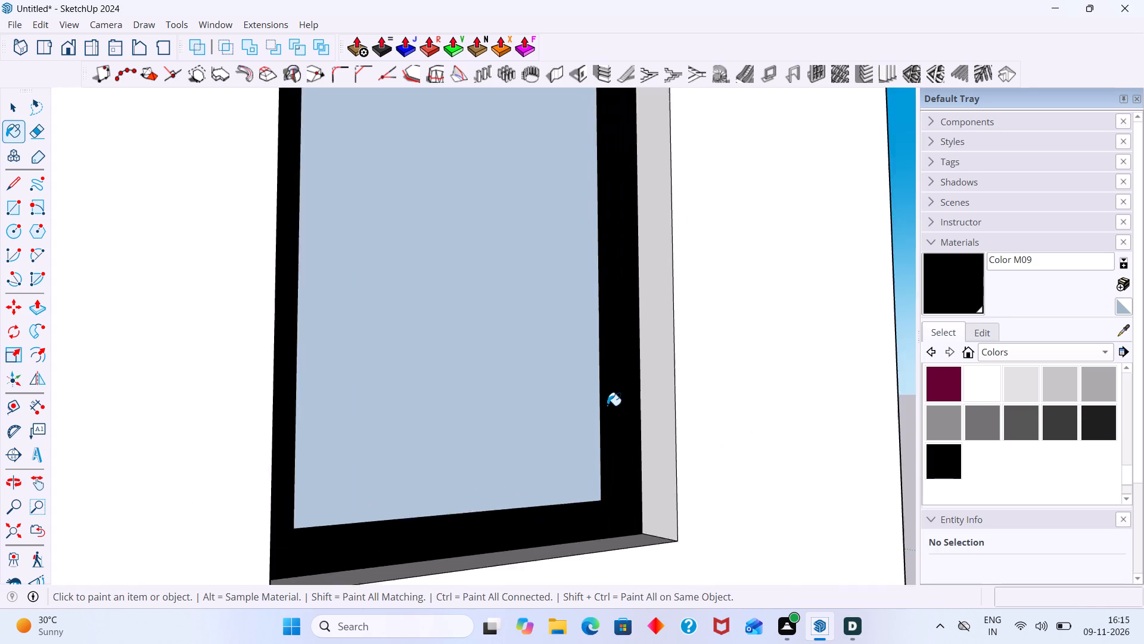
{"action": "scroll", "coordinate": [607, 405], "scroll_direction": "down", "scroll_amount": 5}
{"action": "middle_click_drag", "start_coordinate": [613, 394], "coordinate": [500, 161]}
{"action": "scroll", "coordinate": [498, 133], "scroll_direction": "up", "scroll_amount": 10}
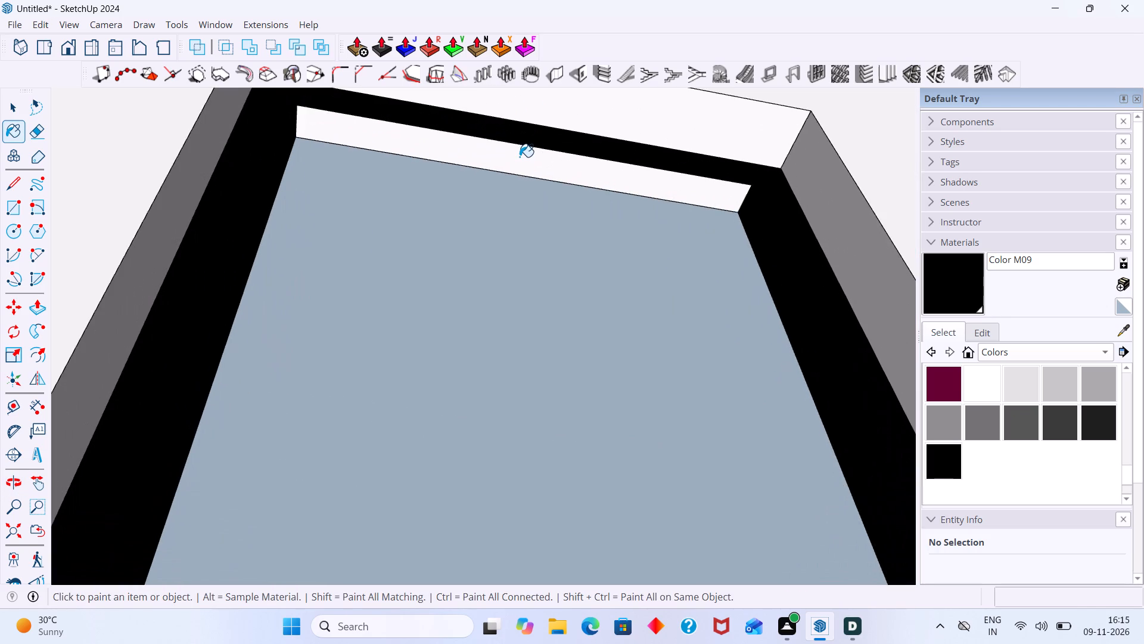
{"action": "left_click", "coordinate": [520, 157]}
Push/Pull the pane face inside the narrow window frame 3" toward the room.
{"action": "scroll", "coordinate": [520, 157], "scroll_direction": "down", "scroll_amount": 5}
{"action": "middle_click_drag", "start_coordinate": [555, 231], "coordinate": [390, 276]}
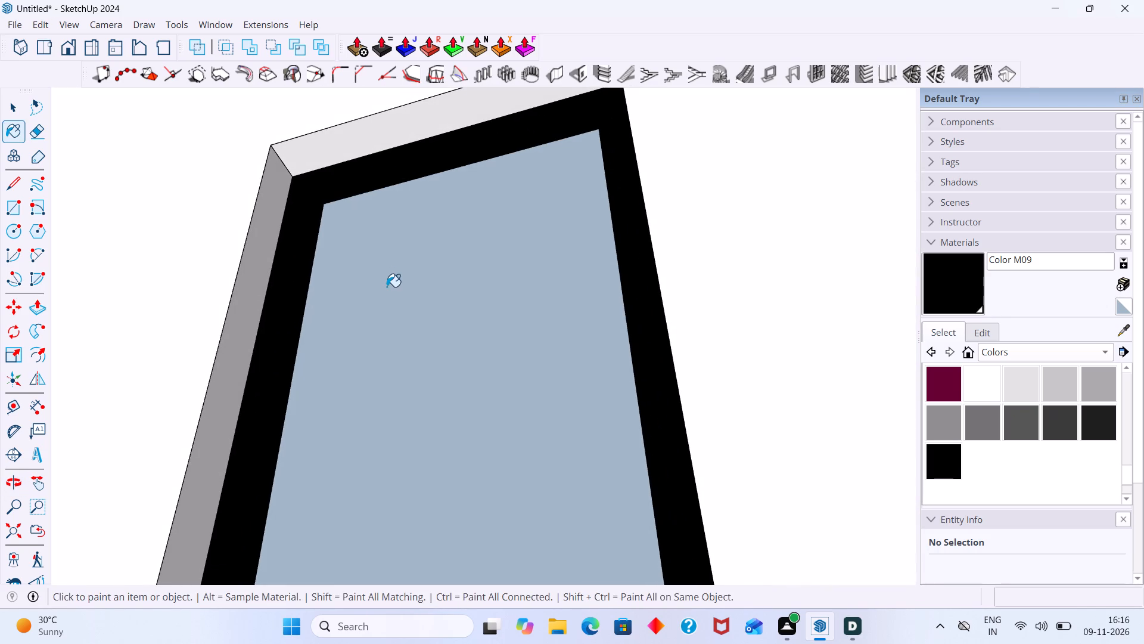
{"action": "key", "text": "space"}
{"action": "left_click", "coordinate": [419, 341]}
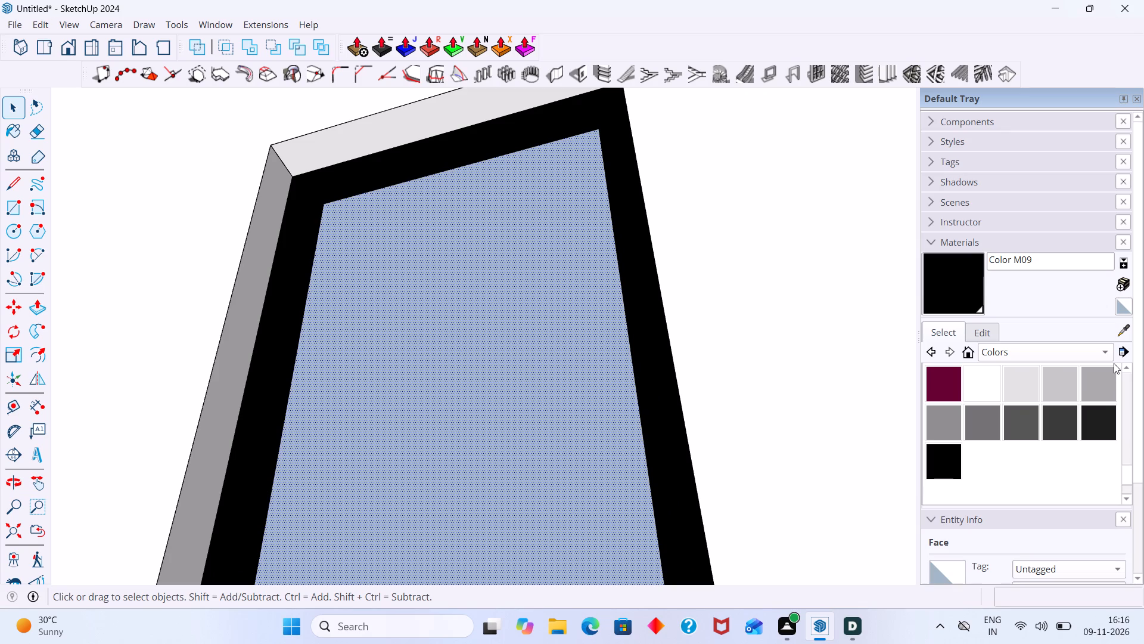
{"action": "scroll", "coordinate": [704, 399], "scroll_direction": "down", "scroll_amount": 18}
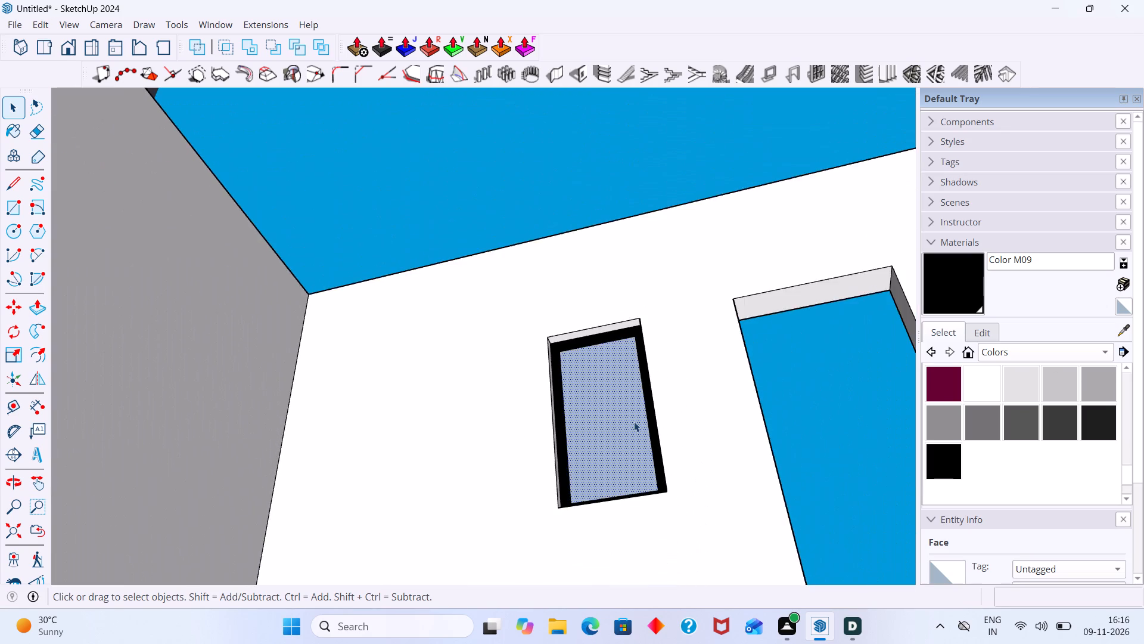
{"action": "middle_click_drag", "start_coordinate": [634, 422], "coordinate": [651, 633]}
{"action": "scroll", "coordinate": [607, 394], "scroll_direction": "up", "scroll_amount": 5}
{"action": "middle_click_drag", "start_coordinate": [618, 457], "coordinate": [639, 466]}
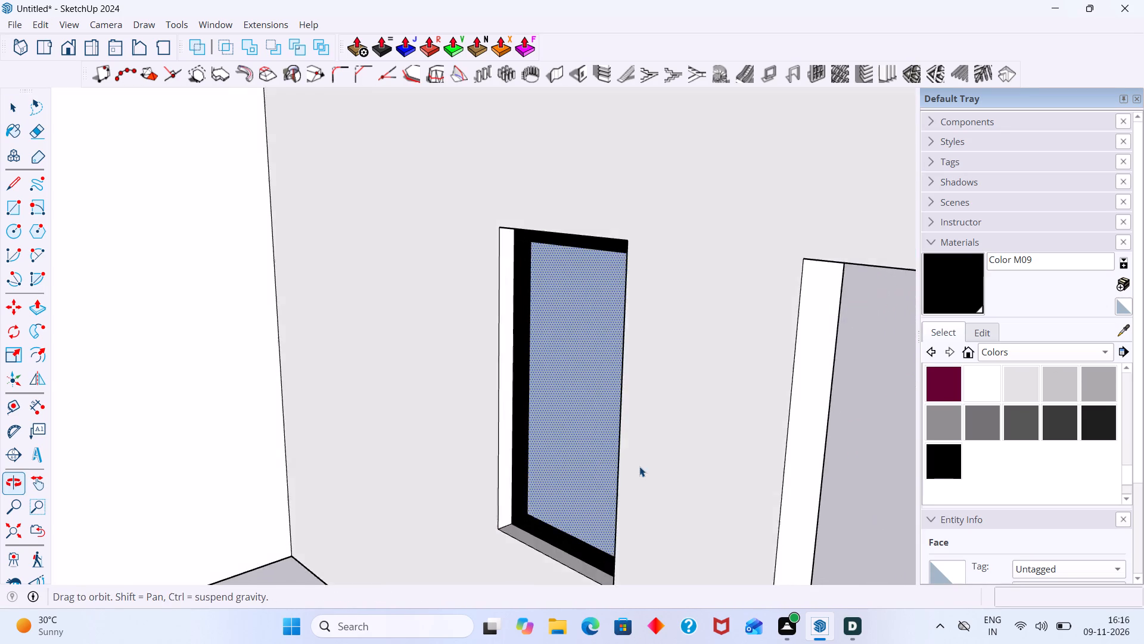
{"action": "middle_click_drag", "start_coordinate": [639, 466], "coordinate": [439, 517]}
{"action": "scroll", "coordinate": [640, 464], "scroll_direction": "up", "scroll_amount": 2}
{"action": "scroll", "coordinate": [585, 462], "scroll_direction": "up", "scroll_amount": 2}
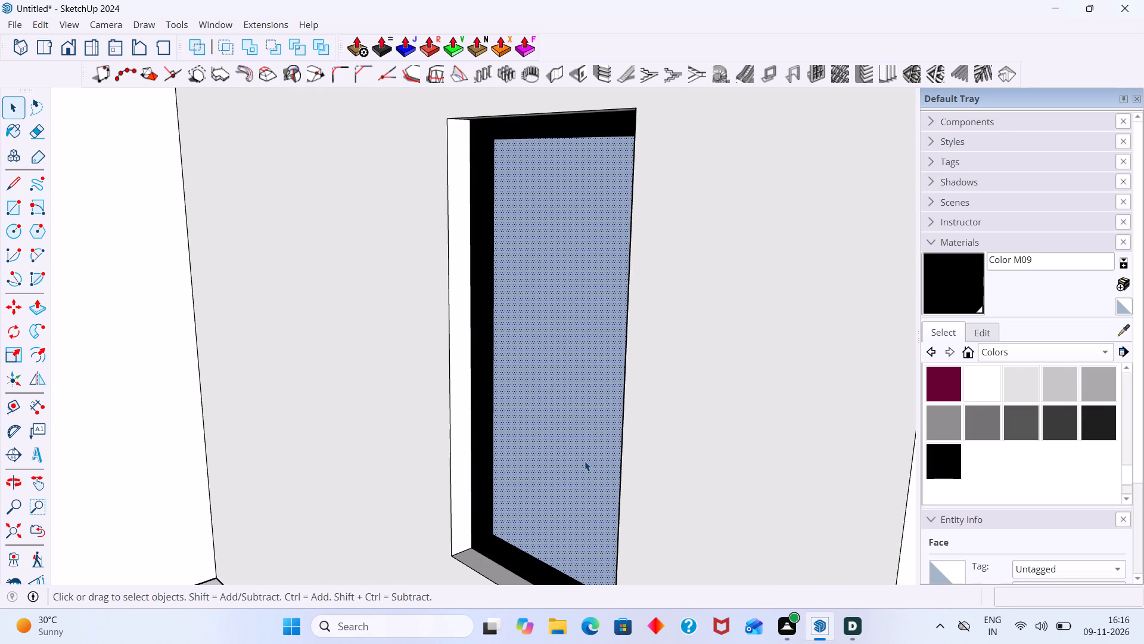
{"action": "key", "text": "p"}
{"action": "left_click", "coordinate": [585, 460]}
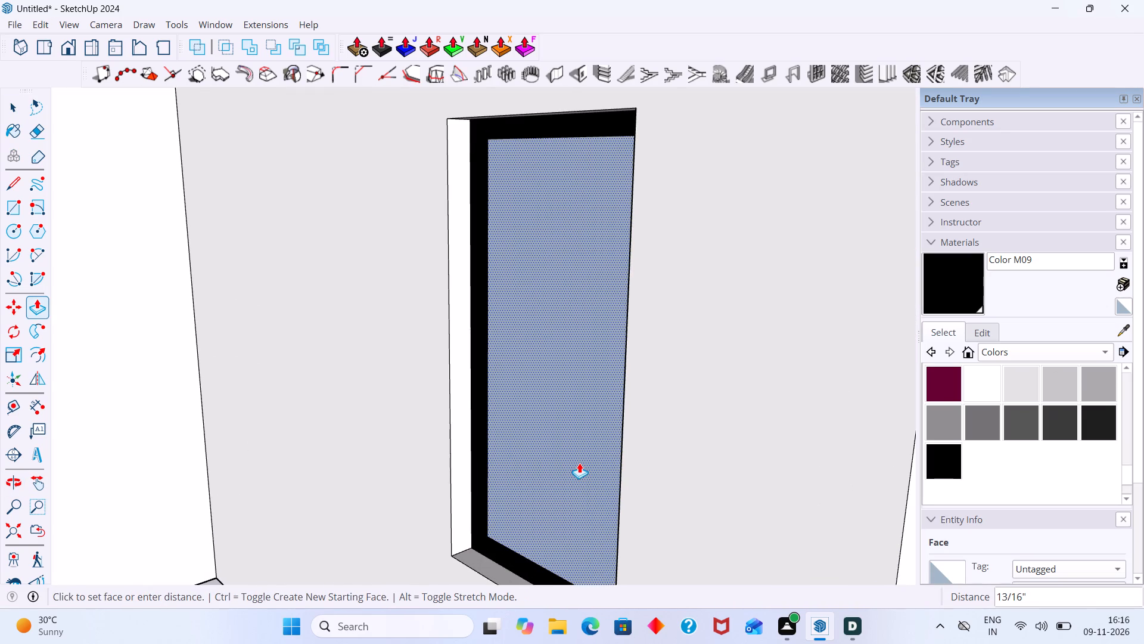
{"action": "key", "text": "3"}
{"action": "key", "text": "shift+quotedbl"}
{"action": "key", "text": "Return"}
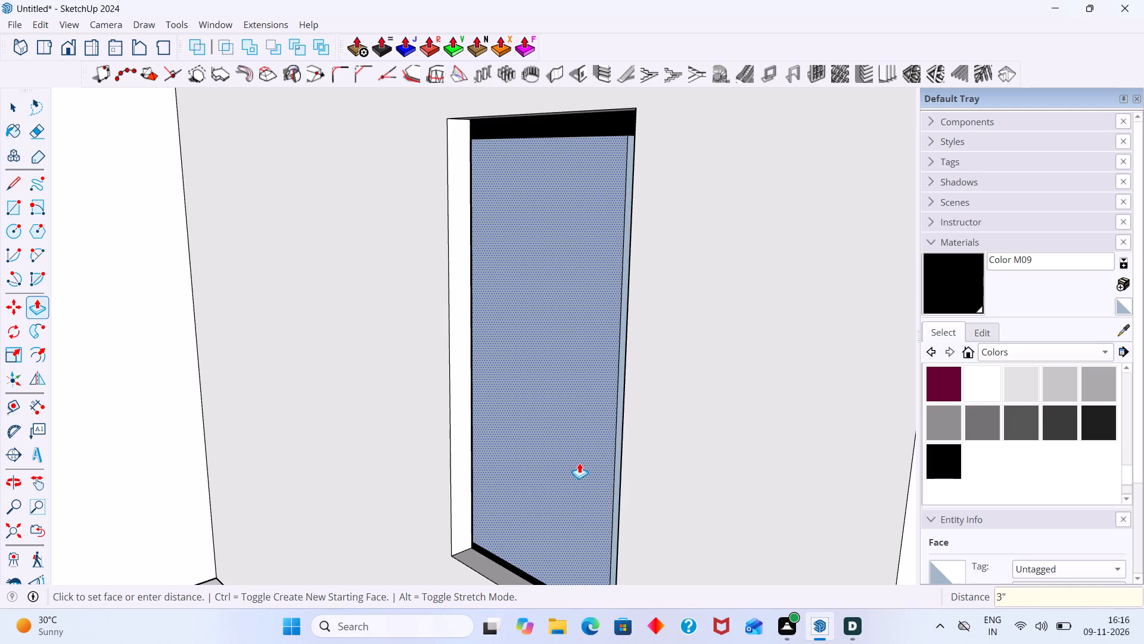
Undo the Push/Pull of the pane face inside the narrow window frame.
{"action": "key", "text": "ctrl+z"}
{"action": "key", "text": "space"}
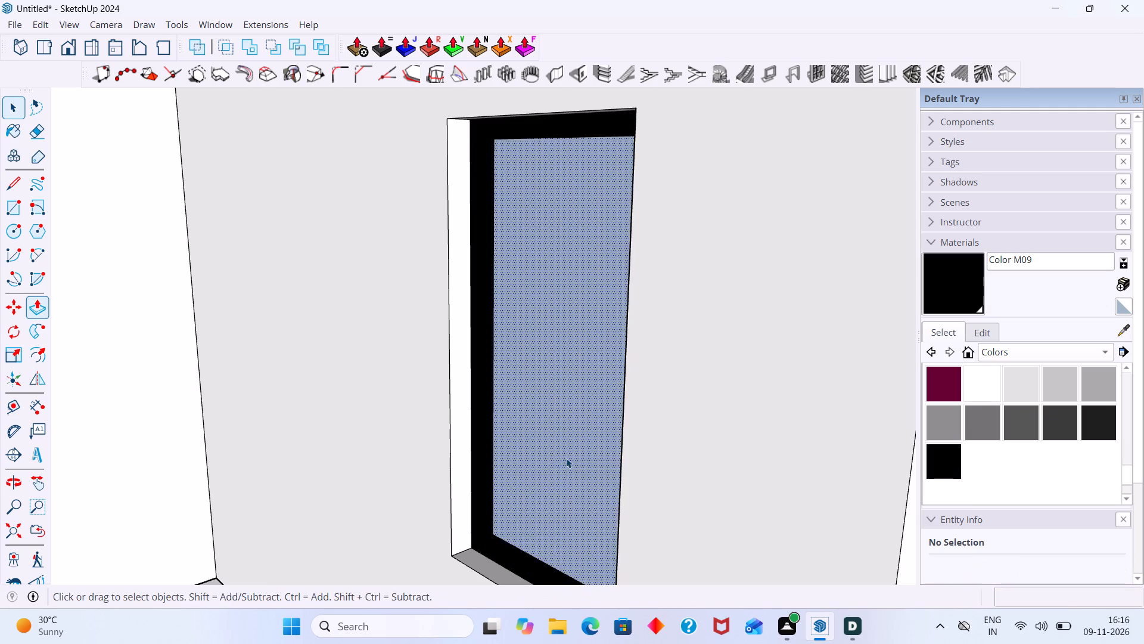
From inside the room, paint the narrow window's pane with Translucent Glass Blue from the Glass and Mirrors materials.
{"action": "scroll", "coordinate": [565, 466], "scroll_direction": "down", "scroll_amount": 8}
{"action": "middle_click_drag", "start_coordinate": [604, 488], "coordinate": [807, 531]}
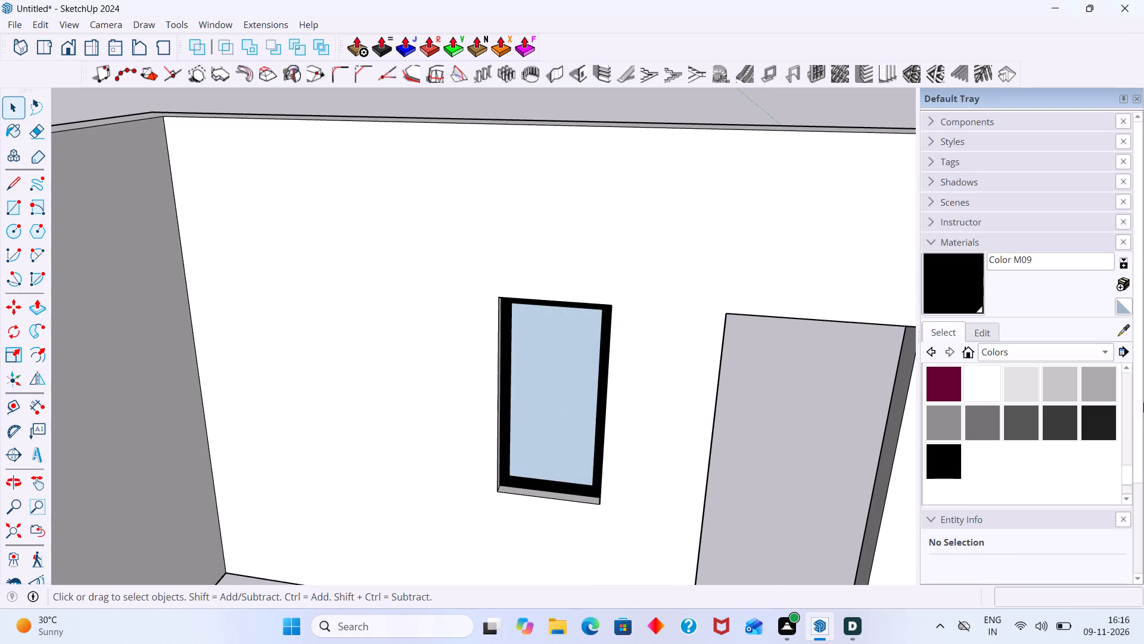
{"action": "left_click", "coordinate": [1109, 354]}
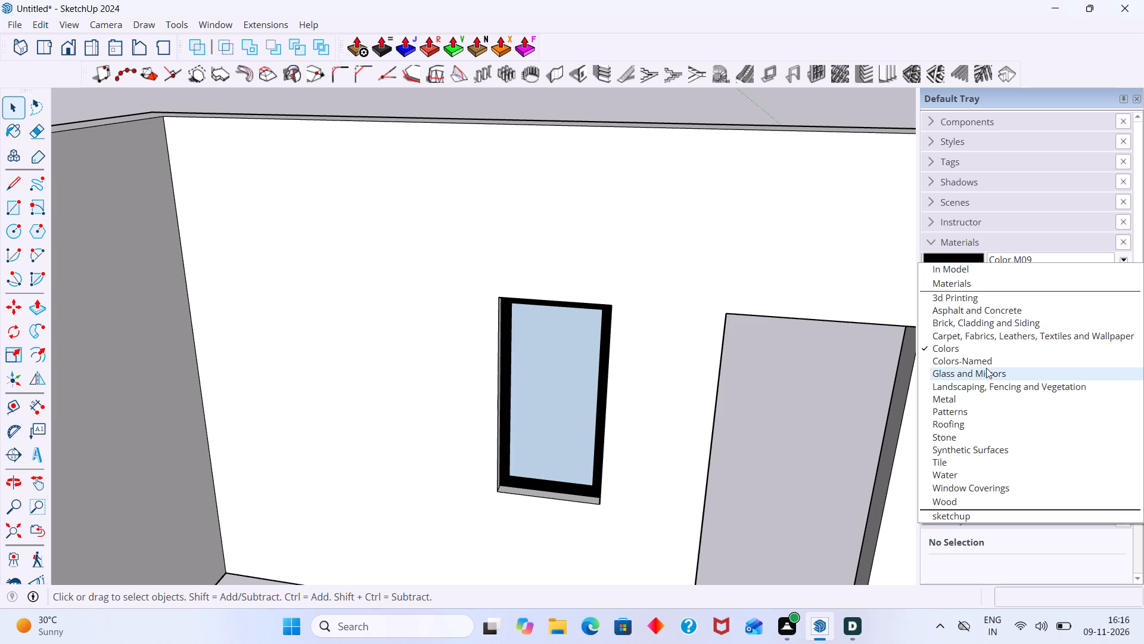
{"action": "left_click", "coordinate": [986, 368]}
{"action": "left_click", "coordinate": [1056, 396]}
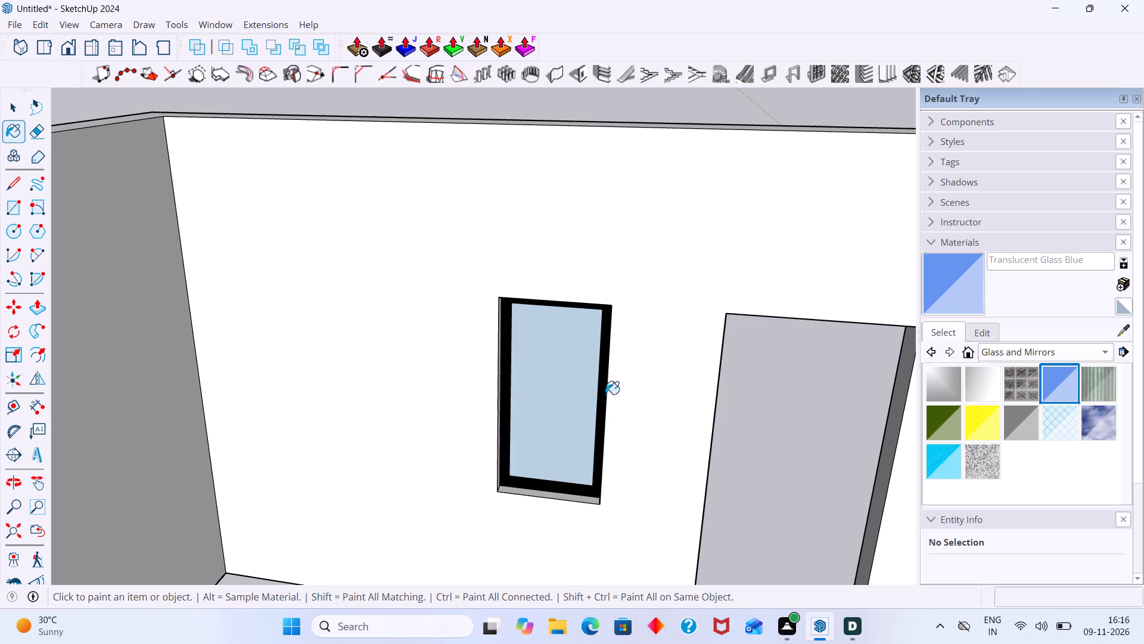
{"action": "left_click", "coordinate": [568, 403]}
{"action": "key", "text": "space"}
From outside, paint the two-pane window group on the other side of the door with Wood Cherry Original from the Wood materials.
{"action": "scroll", "coordinate": [595, 411], "scroll_direction": "down", "scroll_amount": 4}
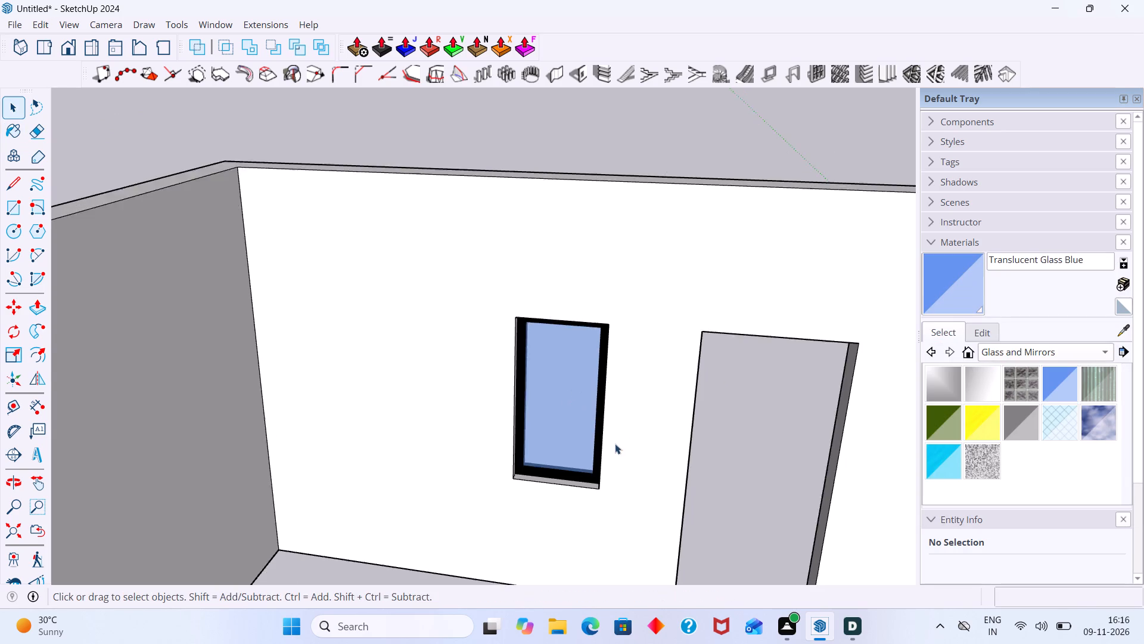
{"action": "scroll", "coordinate": [615, 444], "scroll_direction": "down", "scroll_amount": 2}
{"action": "middle_click_drag", "start_coordinate": [626, 473], "coordinate": [1140, 590]}
{"action": "middle_click_drag", "start_coordinate": [269, 538], "coordinate": [703, 499]}
{"action": "scroll", "coordinate": [331, 511], "scroll_direction": "down", "scroll_amount": 2}
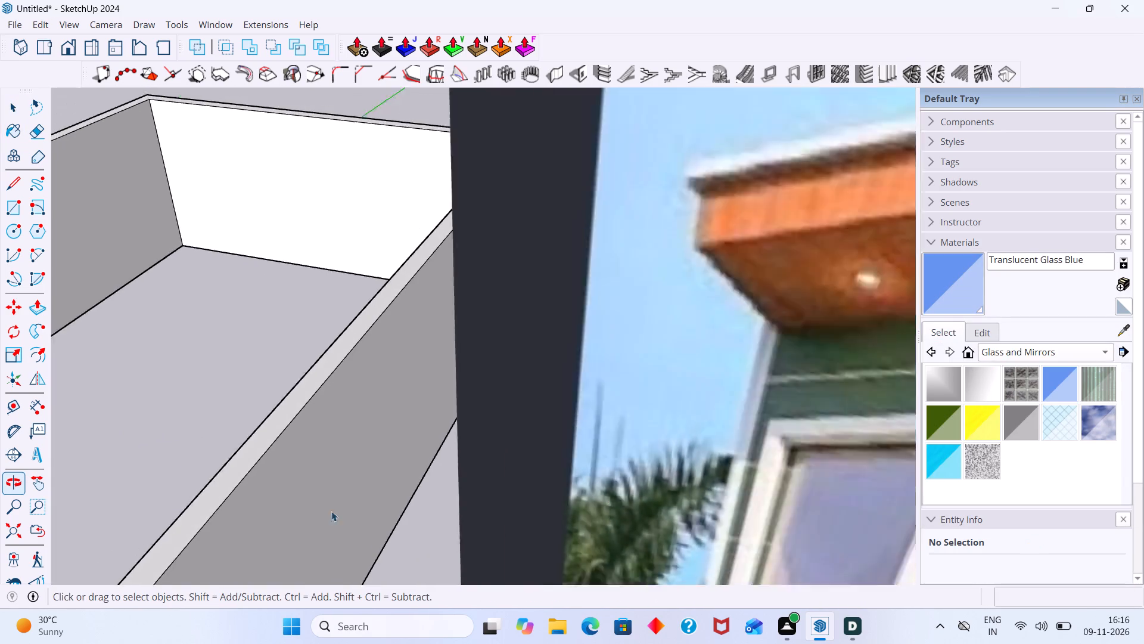
{"action": "scroll", "coordinate": [331, 511], "scroll_direction": "down", "scroll_amount": 8}
{"action": "middle_click_drag", "start_coordinate": [275, 502], "coordinate": [374, 331]}
{"action": "scroll", "coordinate": [157, 428], "scroll_direction": "up", "scroll_amount": 7}
{"action": "middle_click_drag", "start_coordinate": [179, 428], "coordinate": [270, 388]}
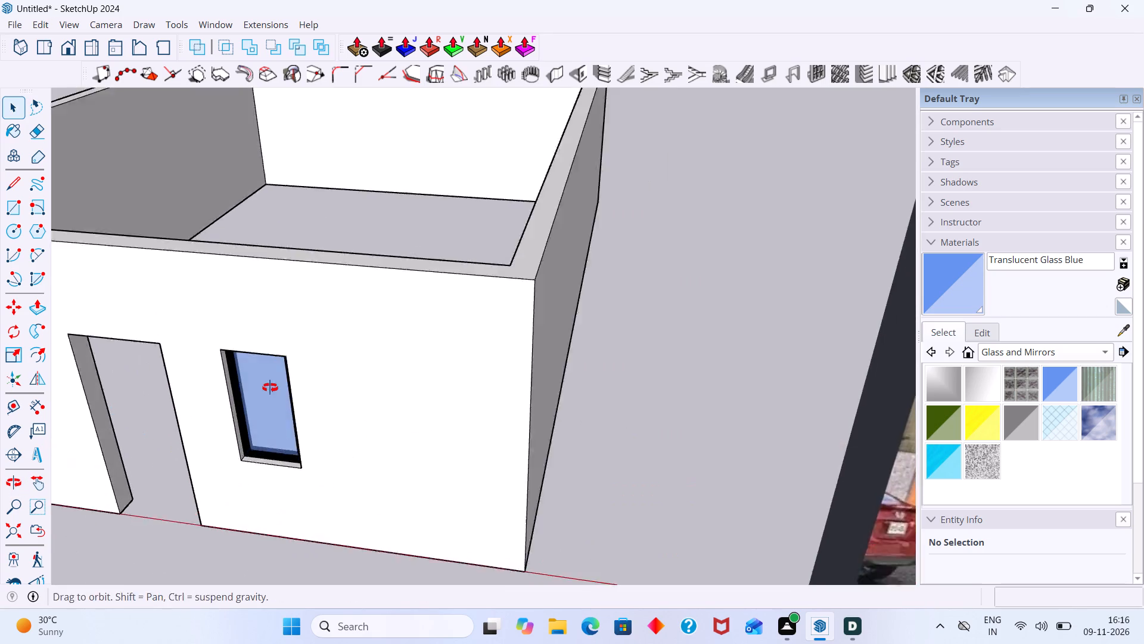
{"action": "middle_click_drag", "start_coordinate": [270, 388], "coordinate": [284, 383]}
{"action": "scroll", "coordinate": [281, 405], "scroll_direction": "up", "scroll_amount": 1}
{"action": "middle_click_drag", "start_coordinate": [284, 398], "coordinate": [356, 300], "text": "shift"}
{"action": "scroll", "coordinate": [335, 327], "scroll_direction": "up", "scroll_amount": 3}
{"action": "scroll", "coordinate": [328, 322], "scroll_direction": "down", "scroll_amount": 8}
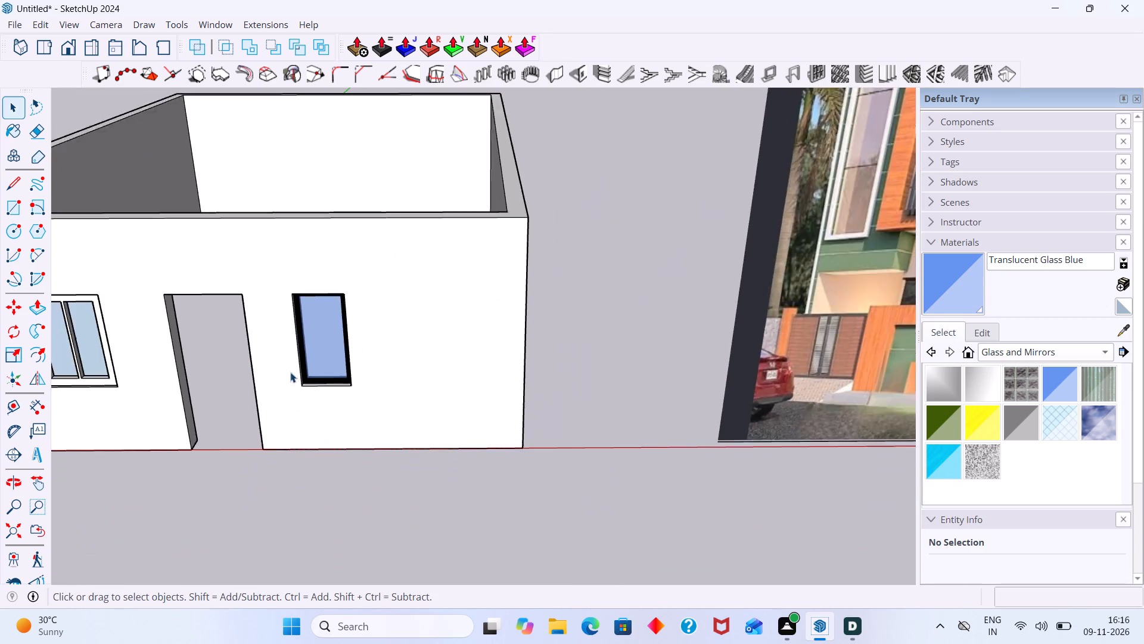
{"action": "scroll", "coordinate": [290, 372], "scroll_direction": "down", "scroll_amount": 10}
{"action": "scroll", "coordinate": [169, 405], "scroll_direction": "up", "scroll_amount": 15}
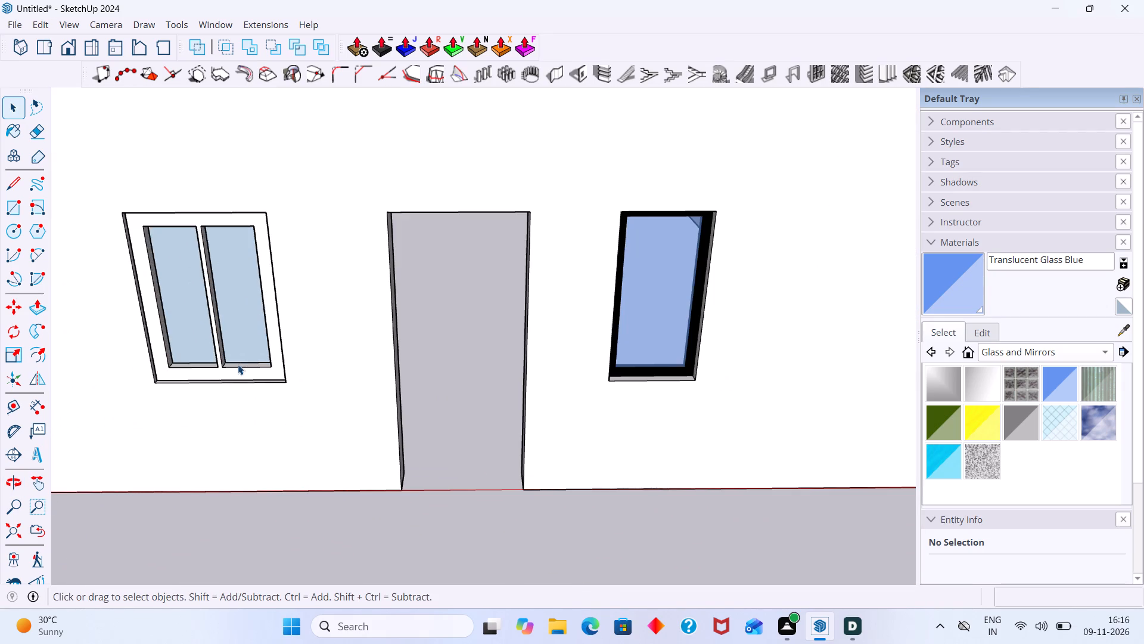
{"action": "left_click", "coordinate": [238, 366]}
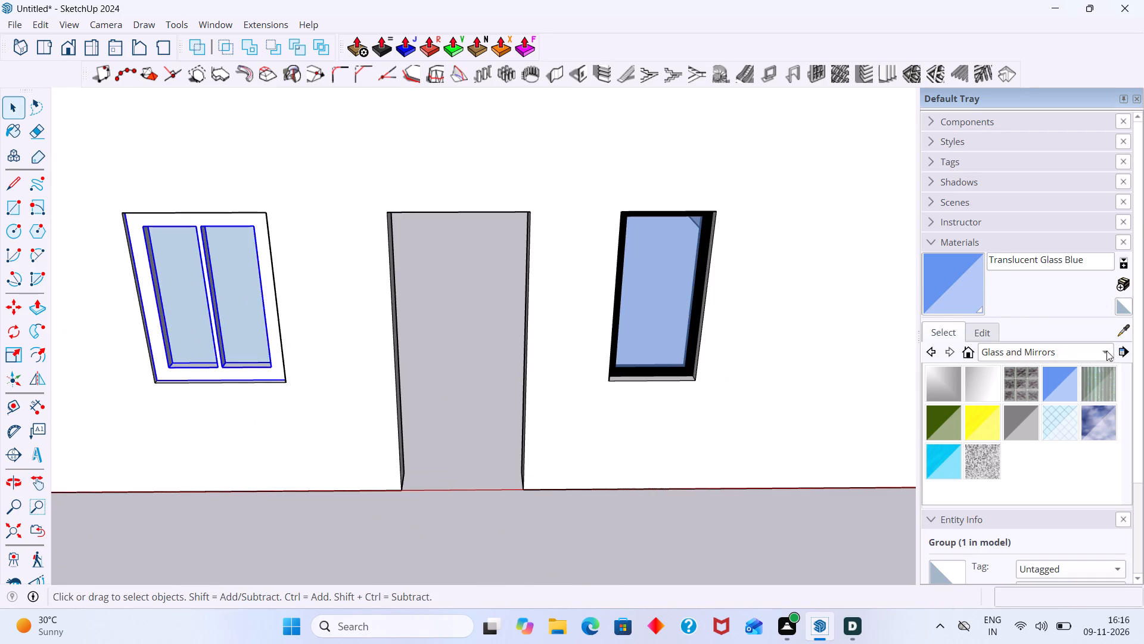
{"action": "left_click", "coordinate": [1106, 351]}
{"action": "left_click", "coordinate": [971, 479]}
{"action": "left_click", "coordinate": [1018, 388]}
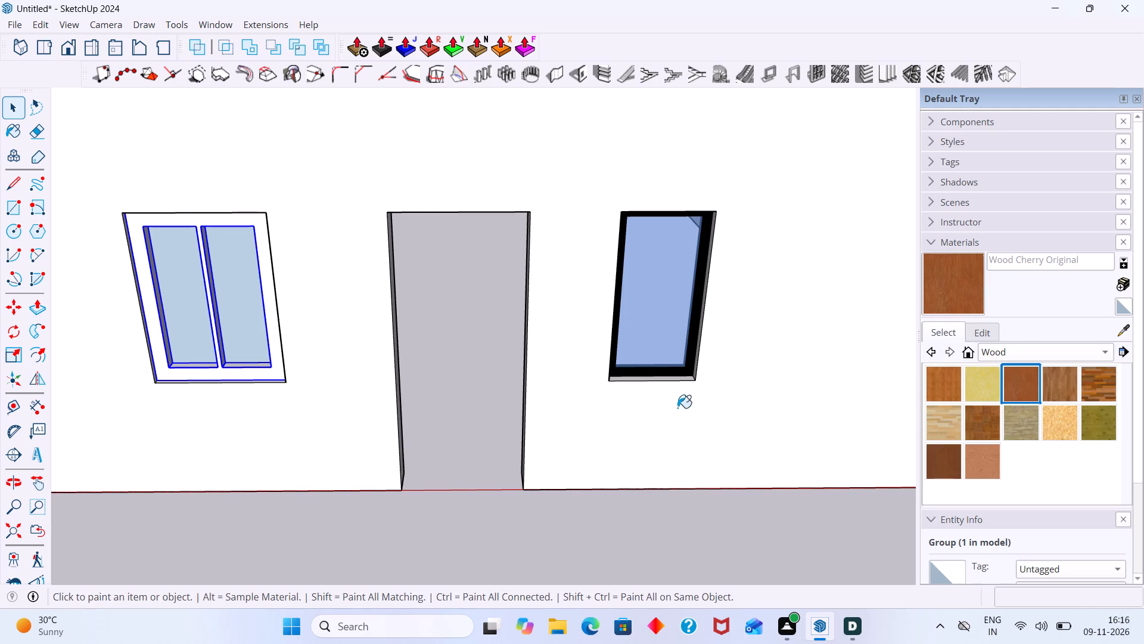
{"action": "scroll", "coordinate": [262, 389], "scroll_direction": "up", "scroll_amount": 3}
{"action": "left_click", "coordinate": [266, 367]}
{"action": "key", "text": "space"}
Inside the two-pane window group, paint both panes with Translucent Glass Blue sampled from the narrow window's pane, and leave the group.
{"action": "triple_click", "coordinate": [248, 323]}
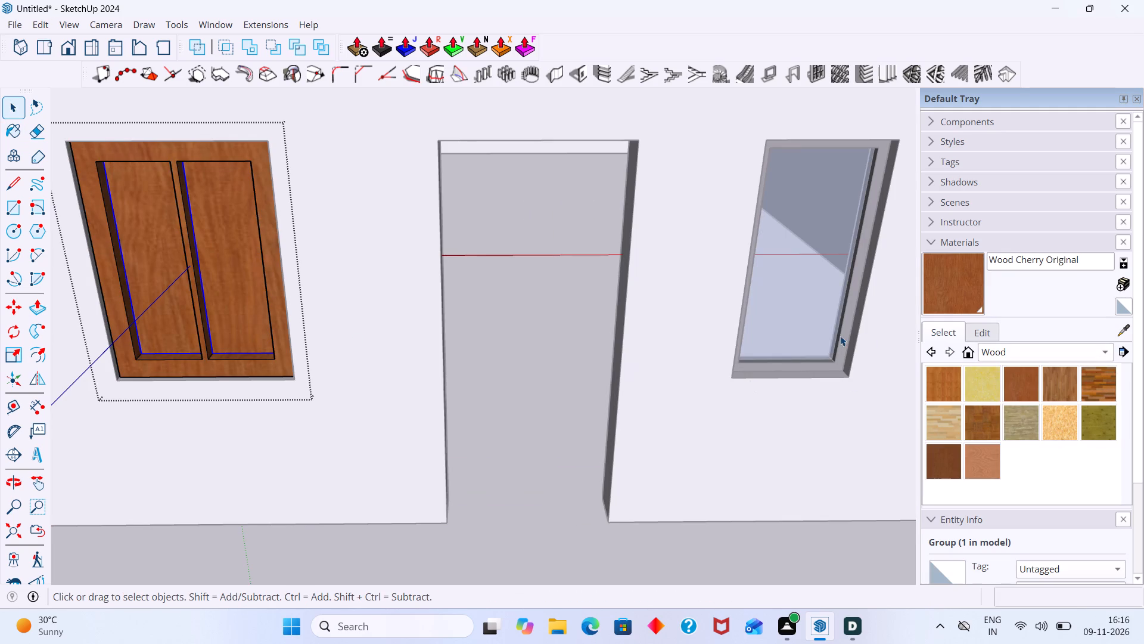
{"action": "left_click", "coordinate": [1124, 331]}
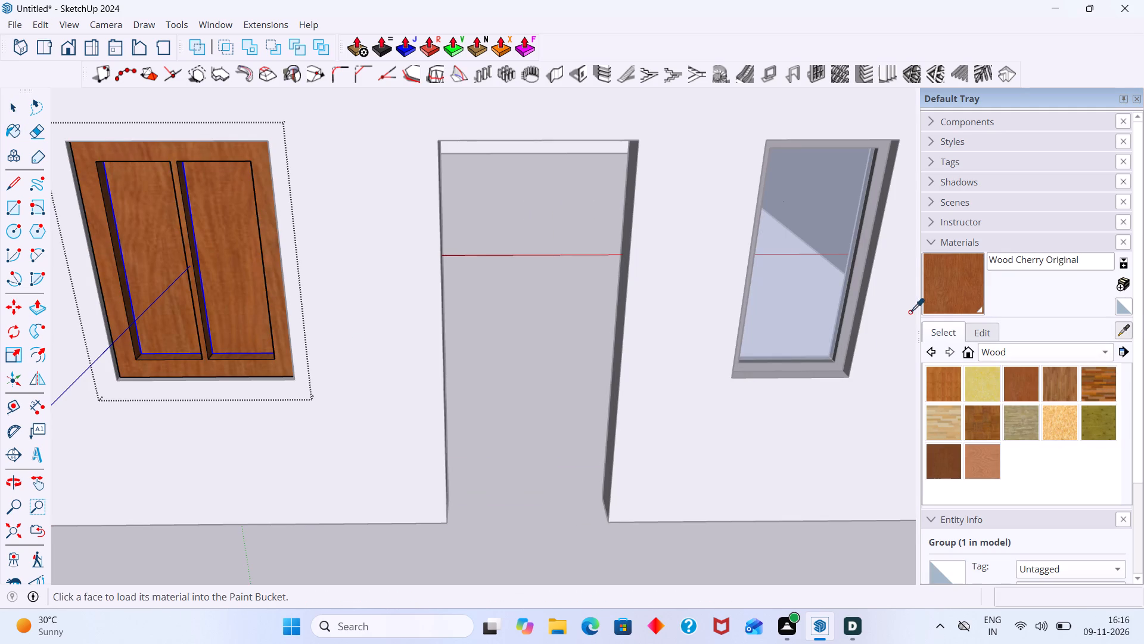
{"action": "left_click", "coordinate": [775, 297]}
{"action": "left_click", "coordinate": [241, 312]}
{"action": "key", "text": "space"}
{"action": "scroll", "coordinate": [279, 346], "scroll_direction": "down", "scroll_amount": 3}
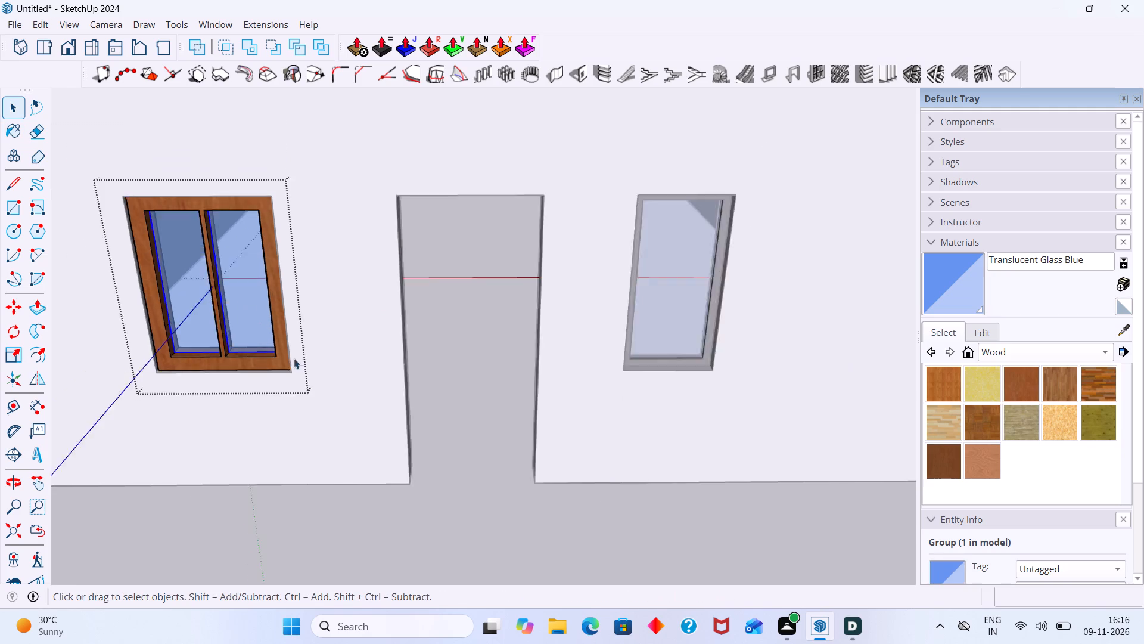
{"action": "scroll", "coordinate": [294, 358], "scroll_direction": "down", "scroll_amount": 7}
{"action": "left_click", "coordinate": [363, 476]}
{"action": "scroll", "coordinate": [352, 454], "scroll_direction": "down", "scroll_amount": 7}
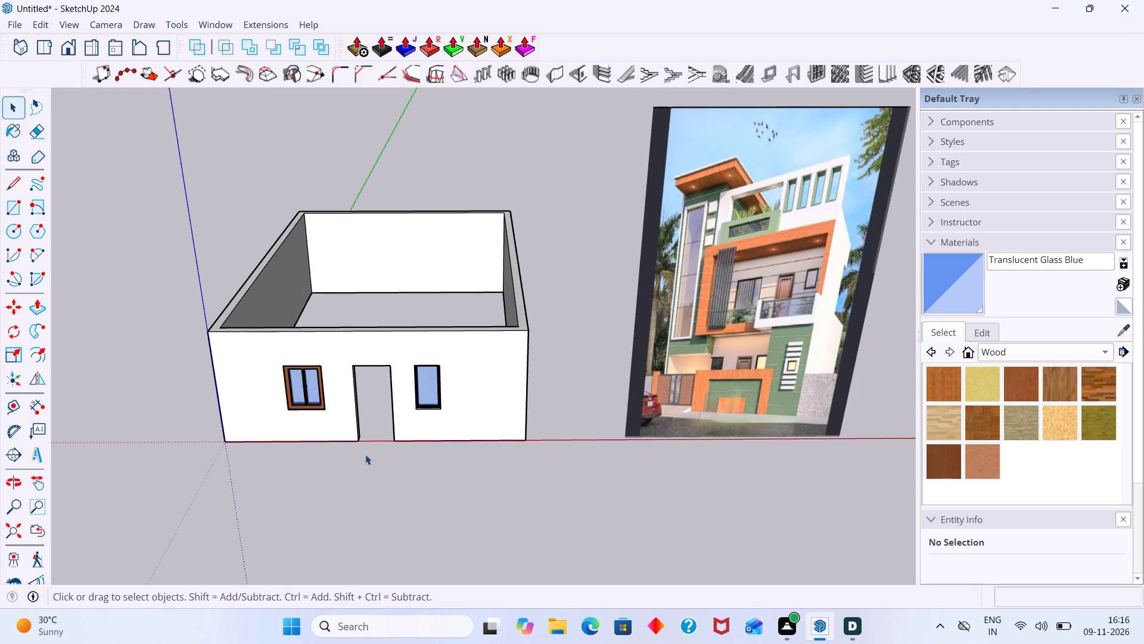
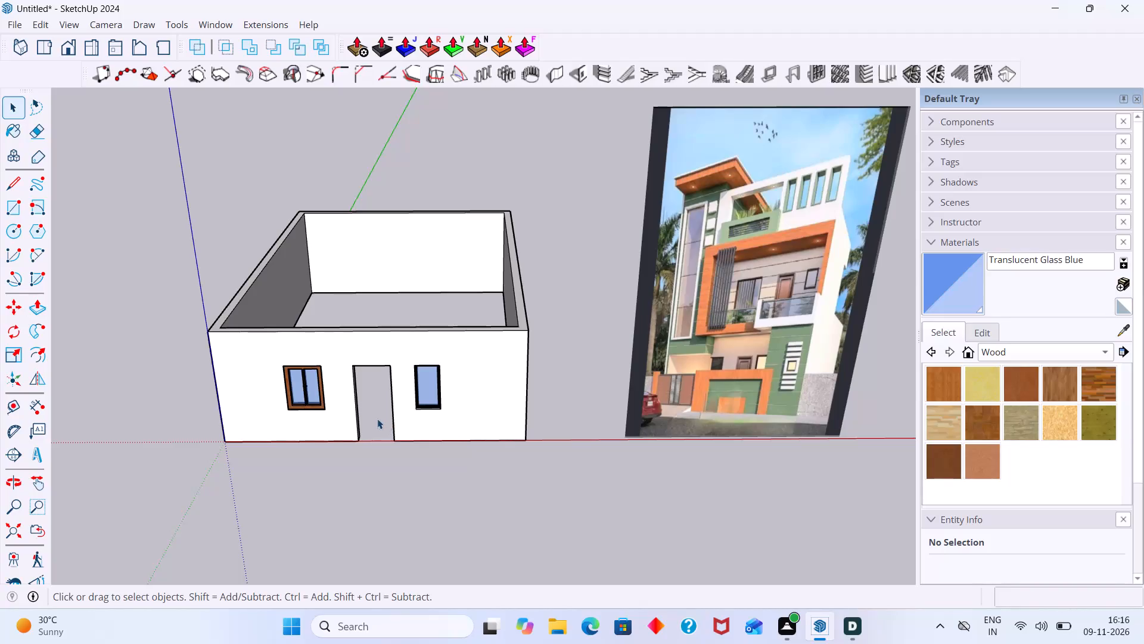
Examine the ground-floor entrance in the reference image and the empty doorway in the front wall.
{"action": "middle_click_drag", "start_coordinate": [376, 419], "coordinate": [439, 420]}
{"action": "scroll", "coordinate": [567, 444], "scroll_direction": "down", "scroll_amount": 5}
{"action": "scroll", "coordinate": [686, 386], "scroll_direction": "up", "scroll_amount": 16}
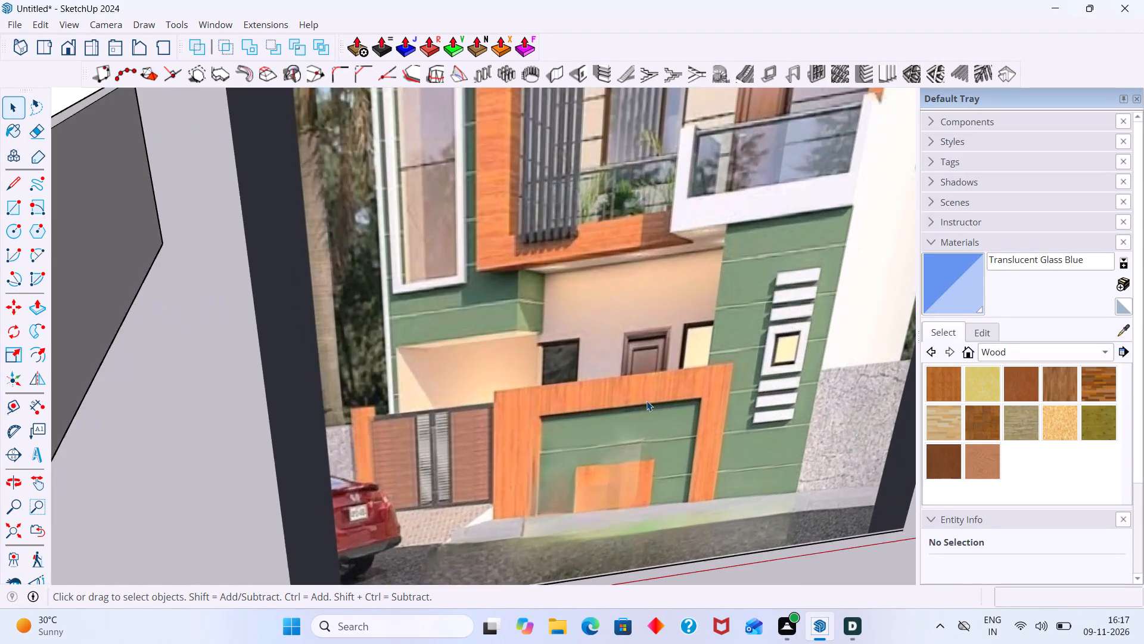
{"action": "scroll", "coordinate": [645, 402], "scroll_direction": "down", "scroll_amount": 8}
{"action": "scroll", "coordinate": [337, 543], "scroll_direction": "down", "scroll_amount": 3}
{"action": "middle_click_drag", "start_coordinate": [335, 541], "coordinate": [517, 478], "text": "shift"}
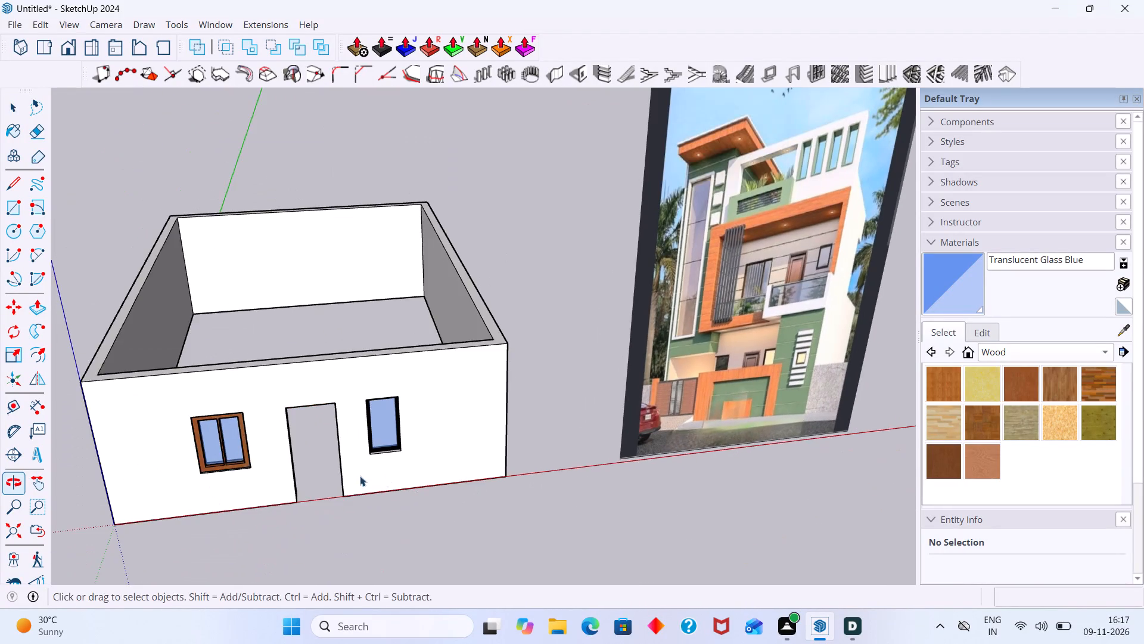
{"action": "middle_click_drag", "start_coordinate": [360, 476], "coordinate": [321, 449]}
{"action": "scroll", "coordinate": [306, 431], "scroll_direction": "up", "scroll_amount": 2}
{"action": "scroll", "coordinate": [303, 428], "scroll_direction": "down", "scroll_amount": 2}
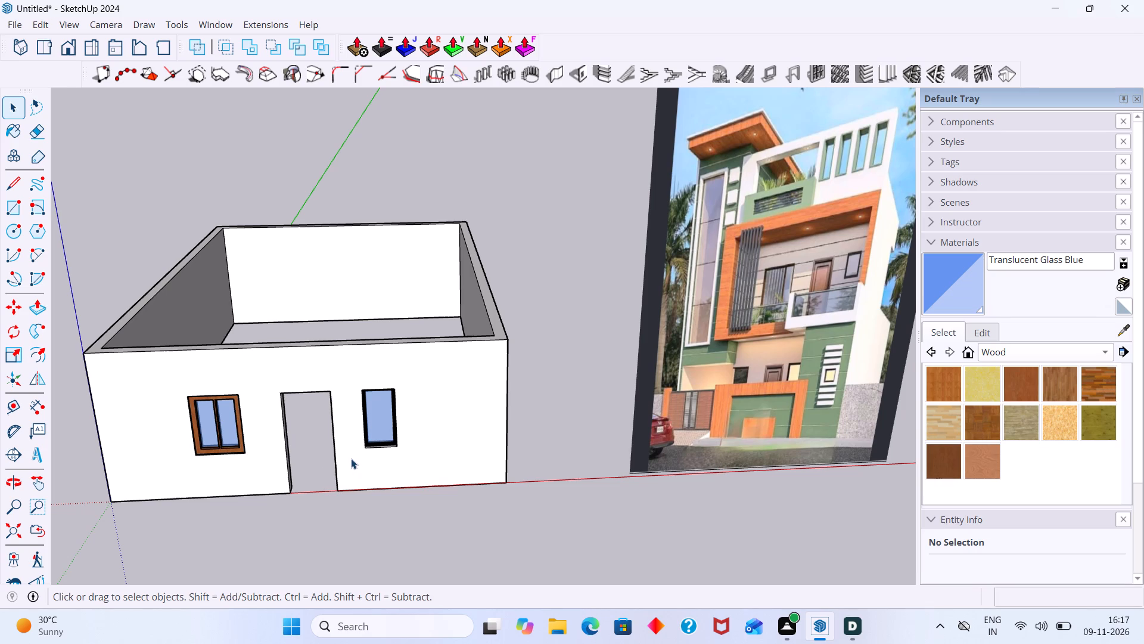
{"action": "scroll", "coordinate": [316, 428], "scroll_direction": "up", "scroll_amount": 2}
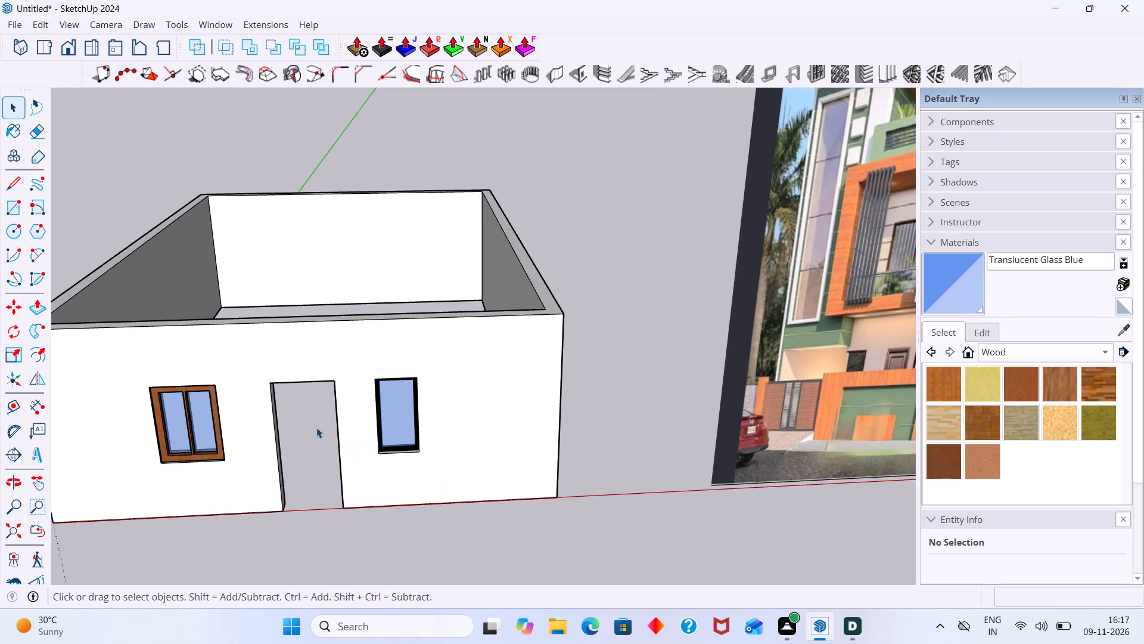
{"action": "middle_click_drag", "start_coordinate": [315, 430], "coordinate": [356, 295]}
{"action": "middle_click_drag", "start_coordinate": [307, 410], "coordinate": [470, 311]}
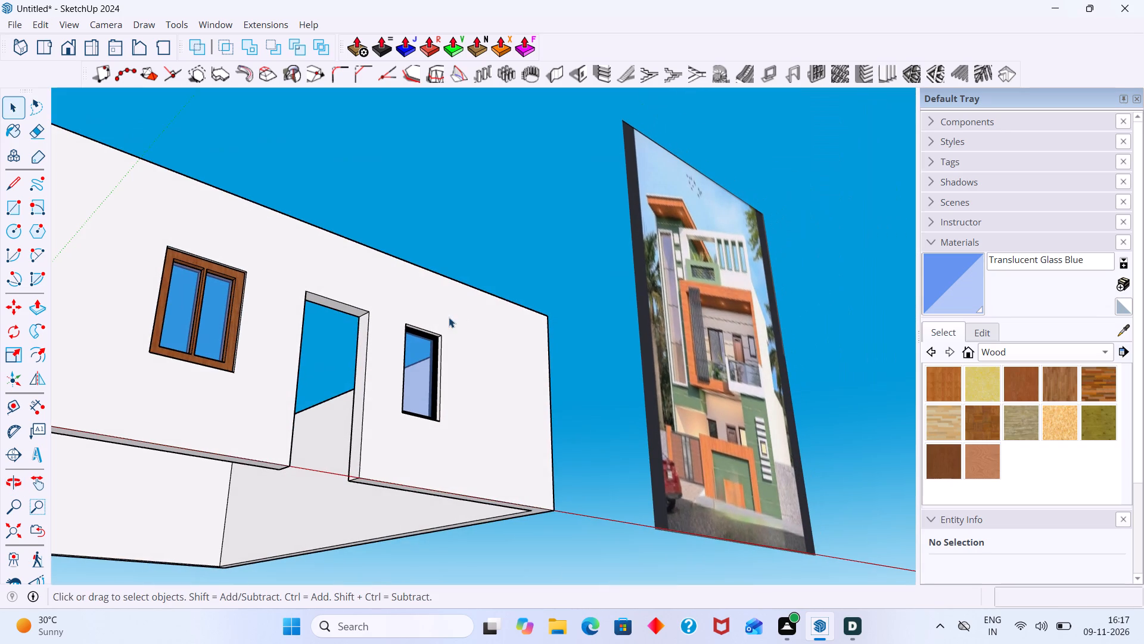
Search the 3D Warehouse for "door" and browse the resulting models for a wooden door.
{"action": "left_click", "coordinate": [229, 23]}
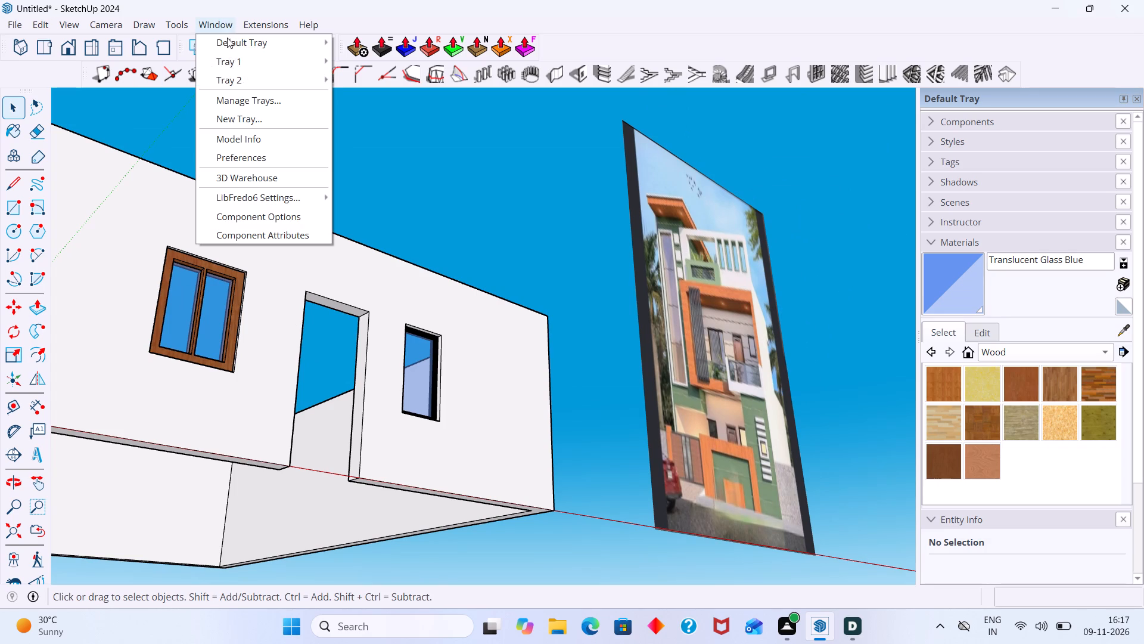
{"action": "left_click", "coordinate": [260, 181]}
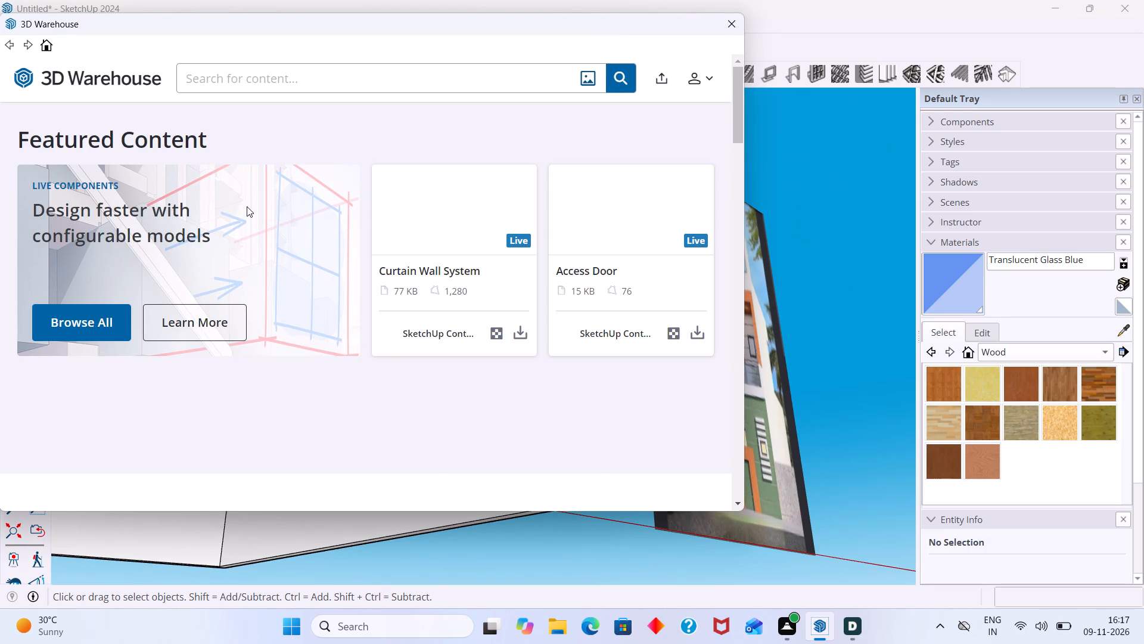
{"action": "left_click", "coordinate": [293, 85]}
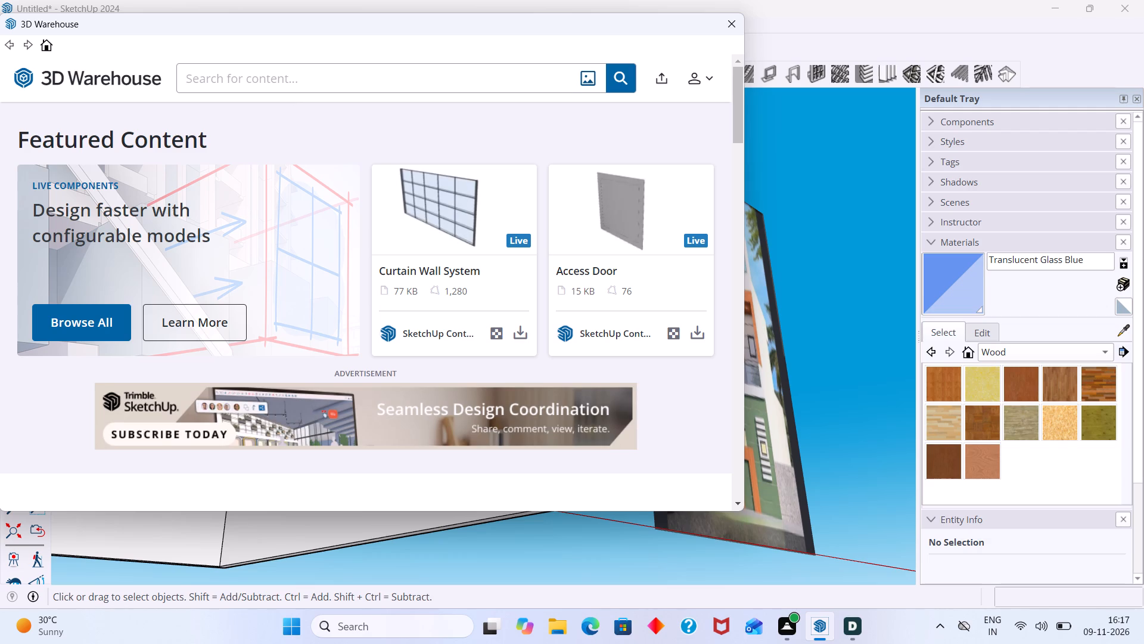
{"action": "type", "text": "doo"}
{"action": "key", "text": "r"}
{"action": "left_click", "coordinate": [622, 81]}
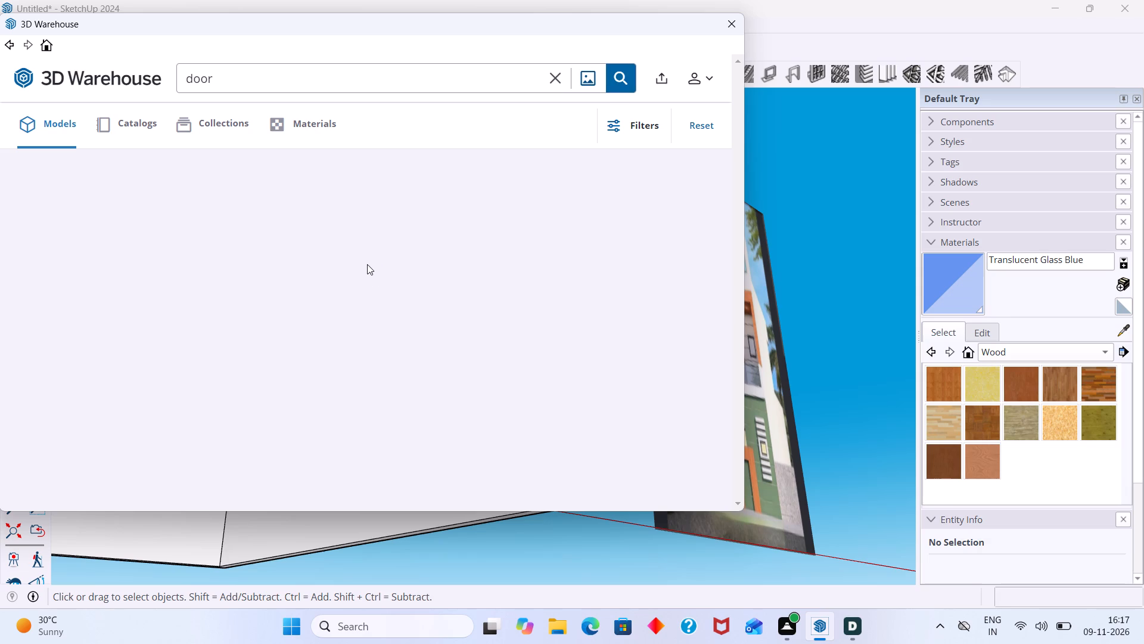
{"action": "scroll", "coordinate": [422, 264], "scroll_direction": "down", "scroll_amount": 2}
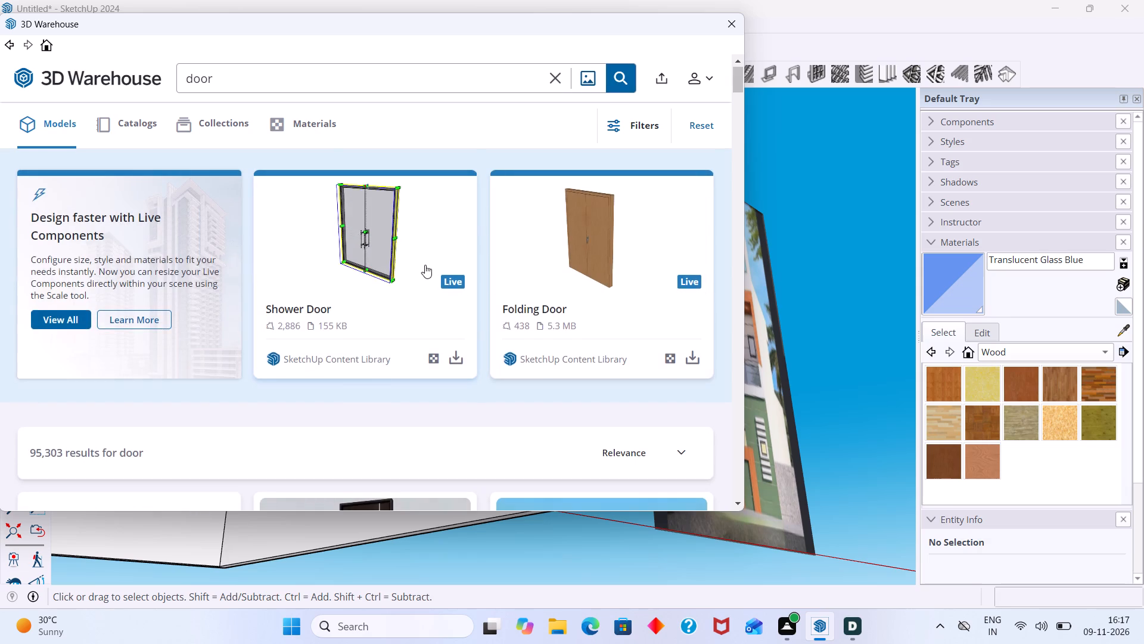
{"action": "scroll", "coordinate": [425, 265], "scroll_direction": "down", "scroll_amount": 6}
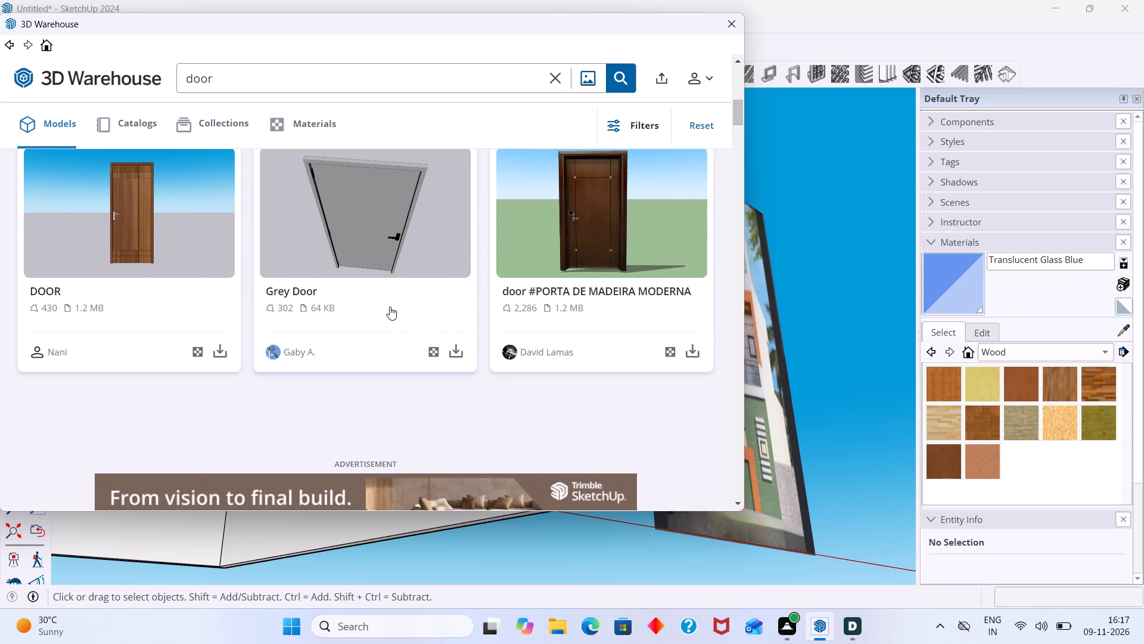
Request the wooden DOOR model's download and skip the promotional video to unlock more downloads for the day.
{"action": "left_click", "coordinate": [225, 351]}
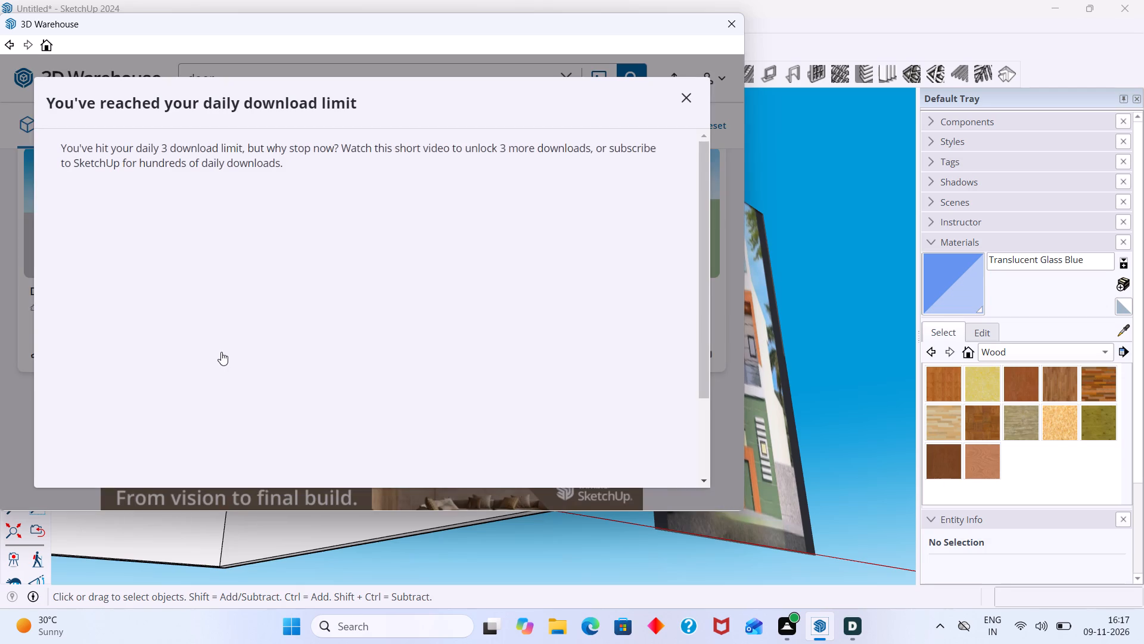
{"action": "scroll", "coordinate": [260, 326], "scroll_direction": "down", "scroll_amount": 6}
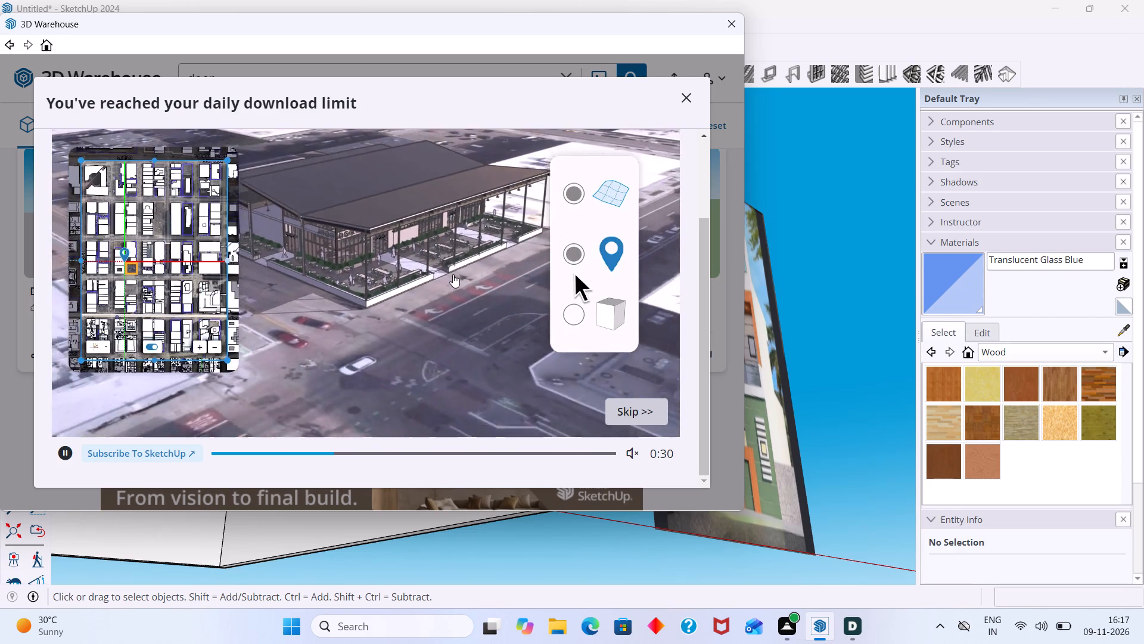
{"action": "left_click", "coordinate": [635, 412]}
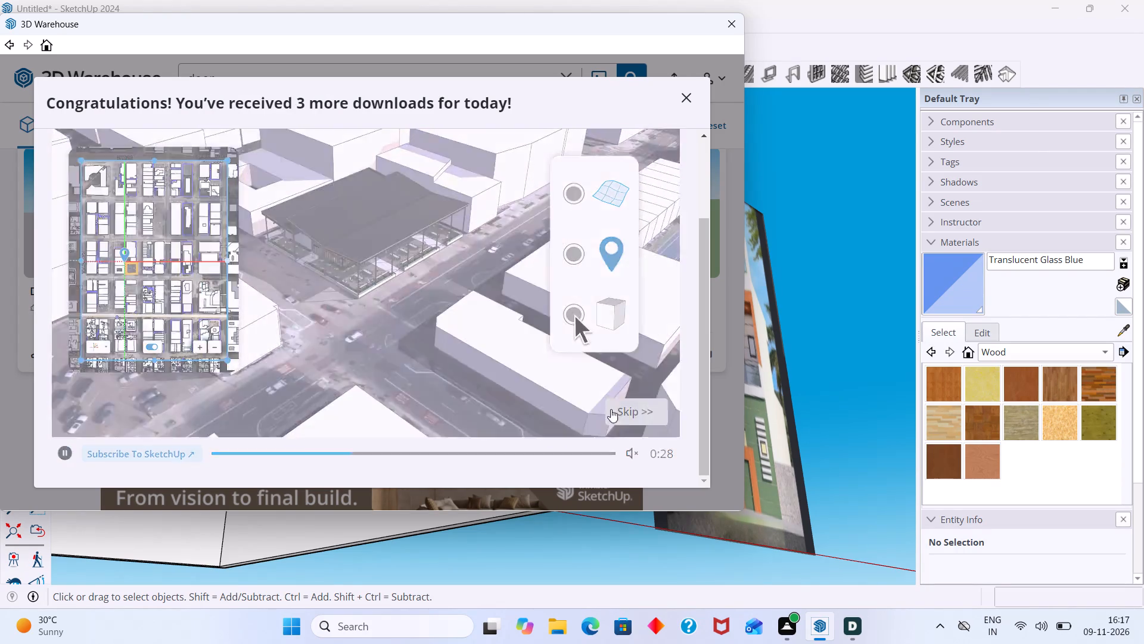
{"action": "left_click", "coordinate": [394, 353]}
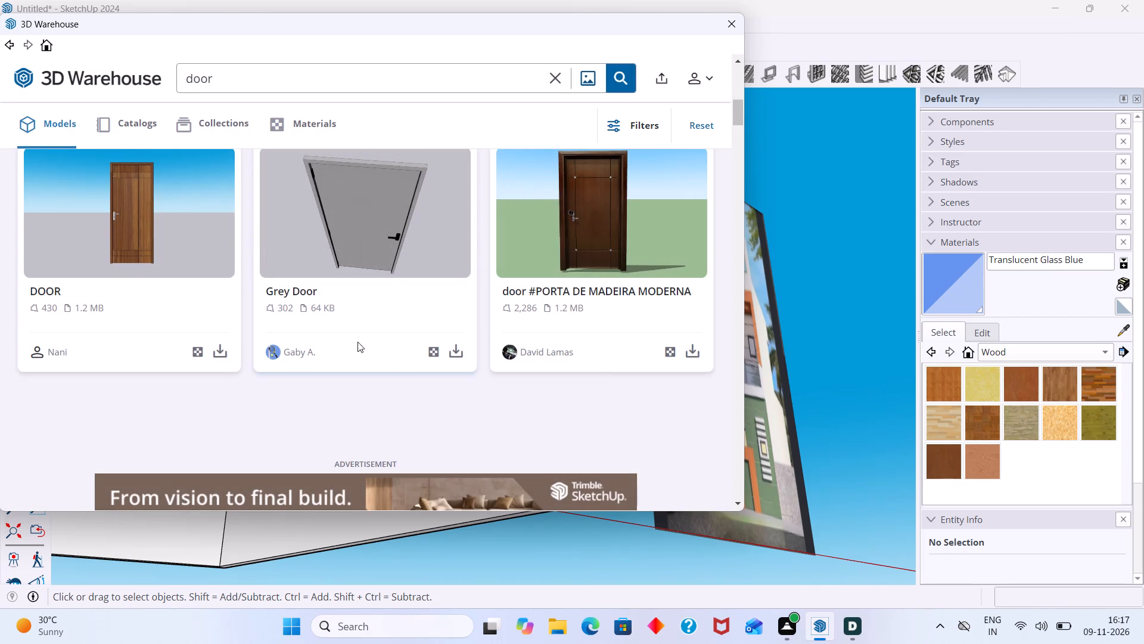
Load the wooden DOOR model directly into the SketchUp model and place it just in front of the front wall's doorway.
{"action": "left_click", "coordinate": [230, 360]}
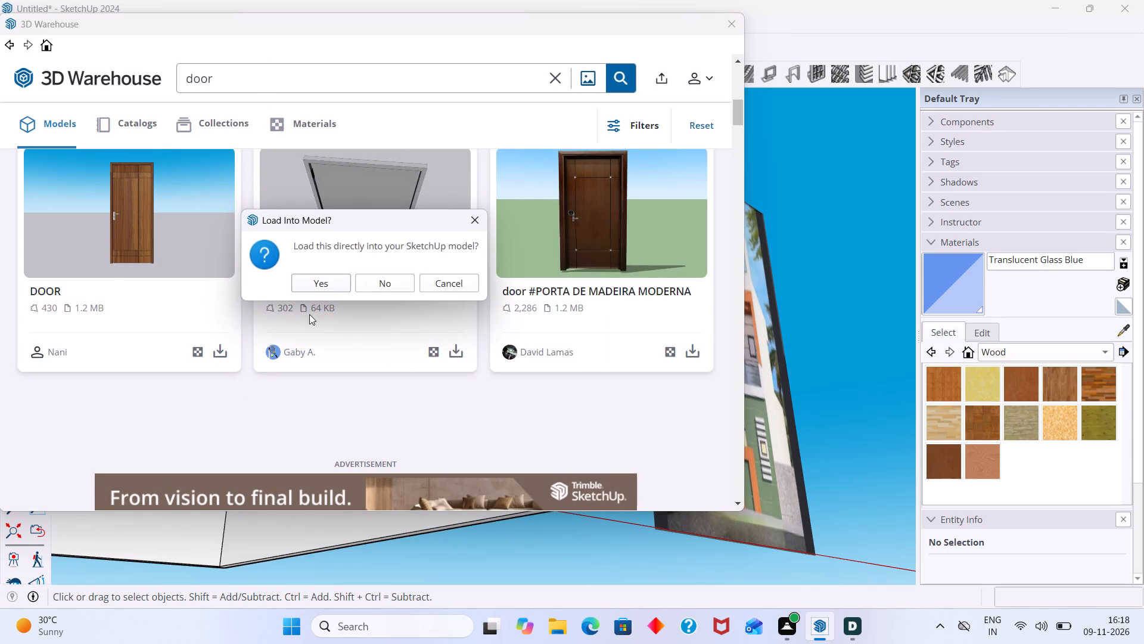
{"action": "left_click", "coordinate": [329, 284]}
{"action": "scroll", "coordinate": [556, 329], "scroll_direction": "down", "scroll_amount": 5}
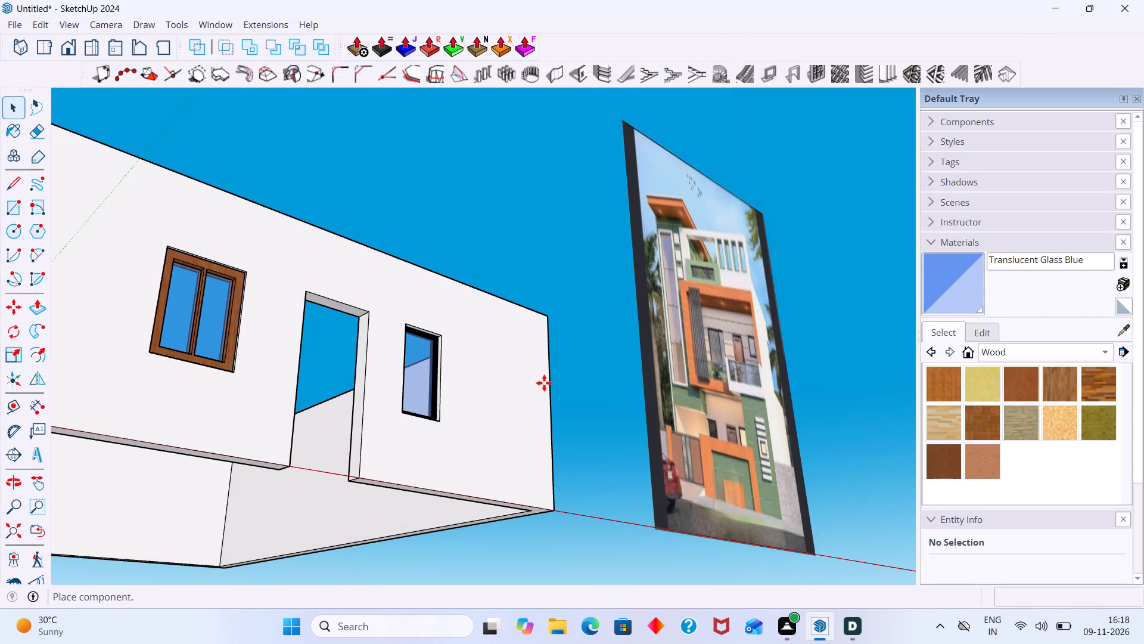
{"action": "scroll", "coordinate": [544, 383], "scroll_direction": "down", "scroll_amount": 4}
{"action": "middle_click_drag", "start_coordinate": [541, 424], "coordinate": [427, 553]}
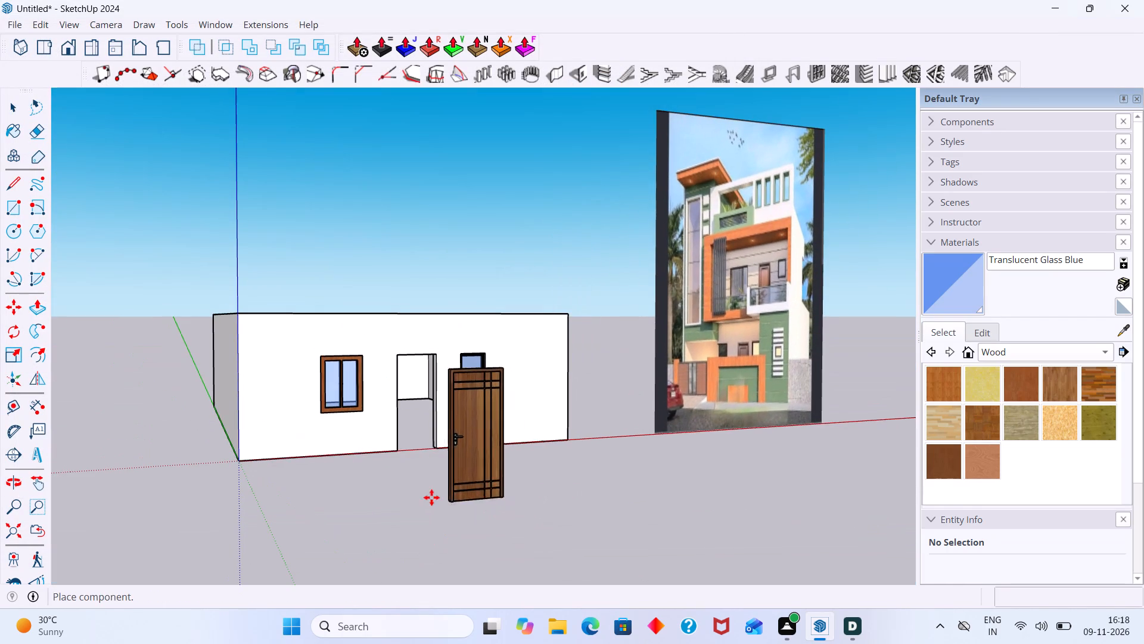
{"action": "scroll", "coordinate": [411, 484], "scroll_direction": "up", "scroll_amount": 6}
{"action": "left_click", "coordinate": [399, 468]}
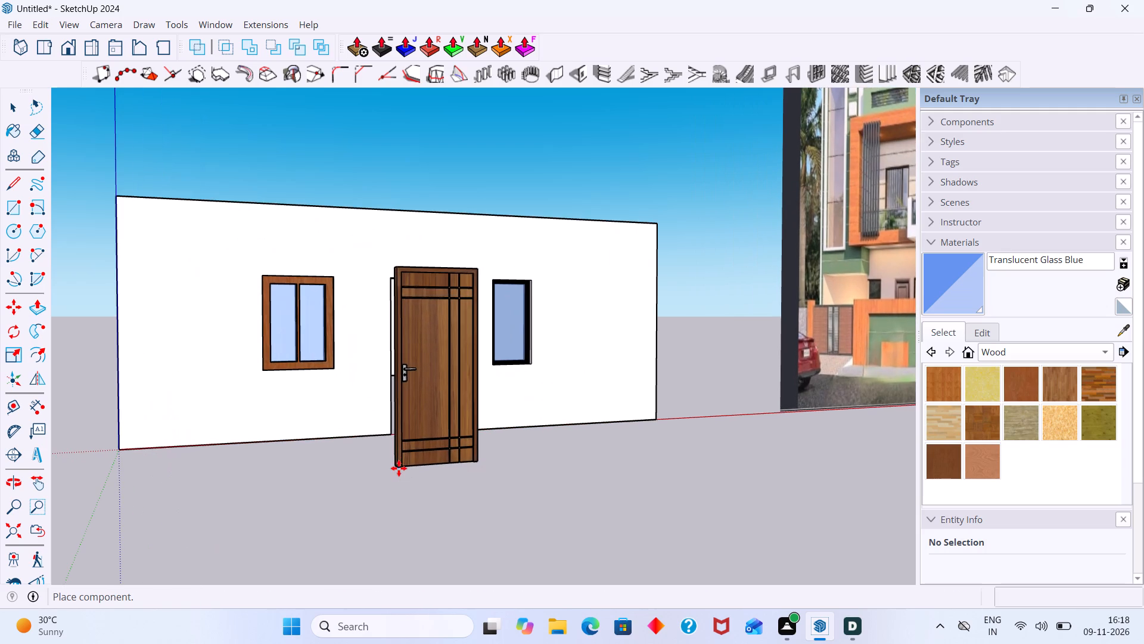
Move the door by its lower corner into the doorway, at the opening's bottom corner beside the two-pane window, and deselect it.
{"action": "scroll", "coordinate": [392, 465], "scroll_direction": "up", "scroll_amount": 17}
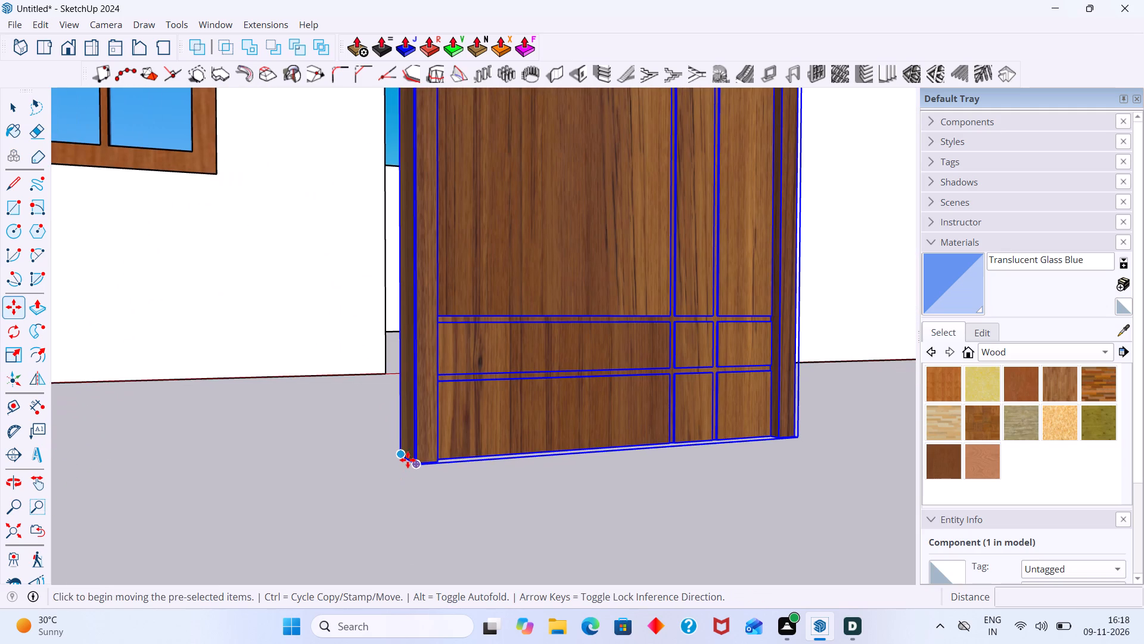
{"action": "scroll", "coordinate": [409, 460], "scroll_direction": "up", "scroll_amount": 4}
{"action": "left_click", "coordinate": [406, 460]}
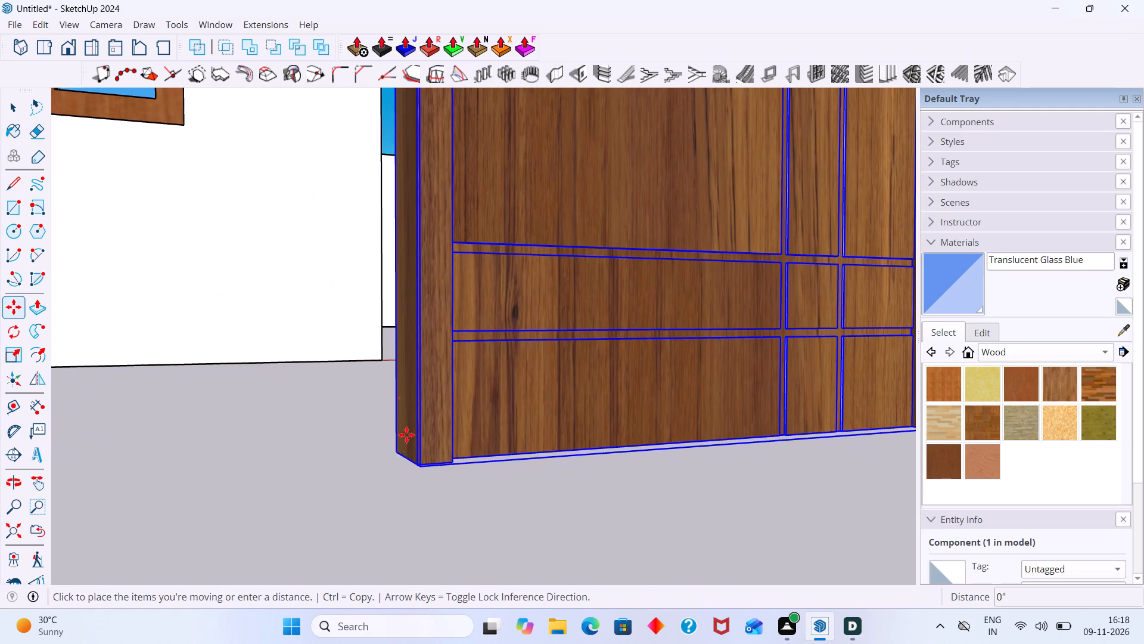
{"action": "middle_click_drag", "start_coordinate": [414, 373], "coordinate": [370, 385]}
{"action": "scroll", "coordinate": [419, 292], "scroll_direction": "up", "scroll_amount": 11}
{"action": "middle_click_drag", "start_coordinate": [501, 302], "coordinate": [440, 302]}
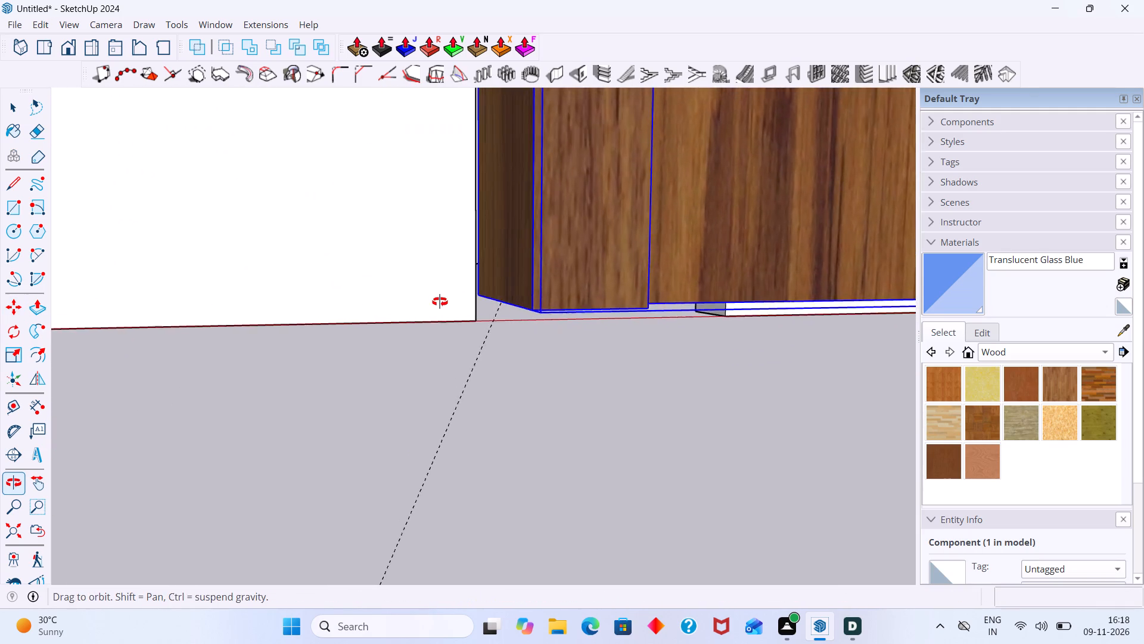
{"action": "middle_click_drag", "start_coordinate": [440, 302], "coordinate": [380, 302]}
{"action": "middle_click_drag", "start_coordinate": [778, 329], "coordinate": [651, 318]}
{"action": "scroll", "coordinate": [740, 328], "scroll_direction": "down", "scroll_amount": 16}
{"action": "middle_click_drag", "start_coordinate": [836, 333], "coordinate": [593, 379], "text": "shift"}
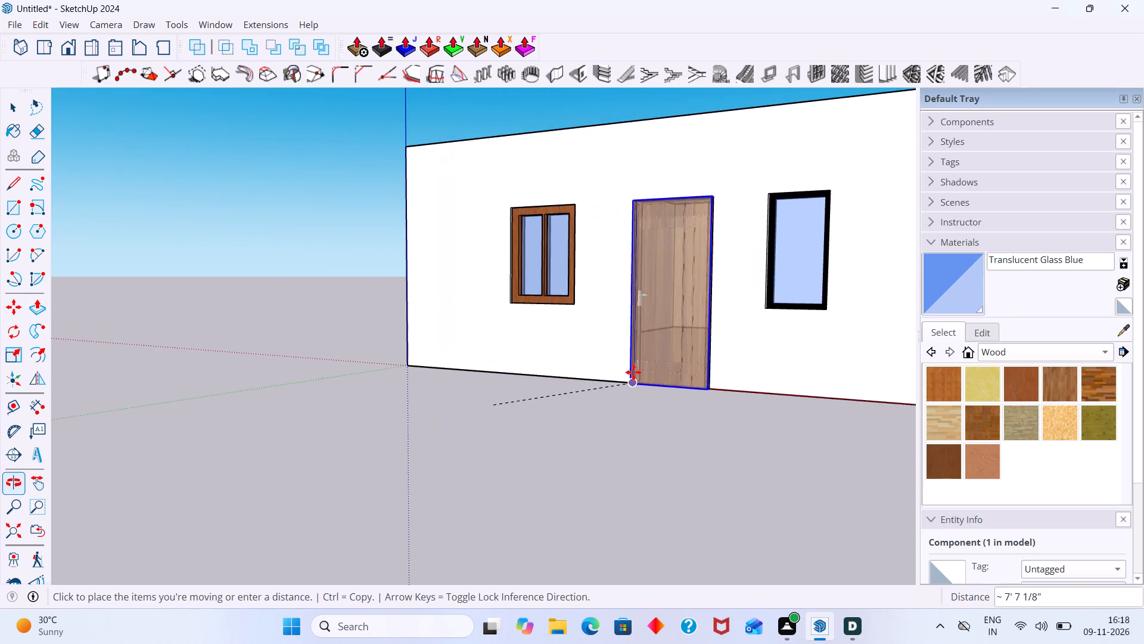
{"action": "scroll", "coordinate": [631, 368], "scroll_direction": "up", "scroll_amount": 6}
{"action": "middle_click_drag", "start_coordinate": [651, 385], "coordinate": [592, 409]}
{"action": "scroll", "coordinate": [626, 400], "scroll_direction": "up", "scroll_amount": 3}
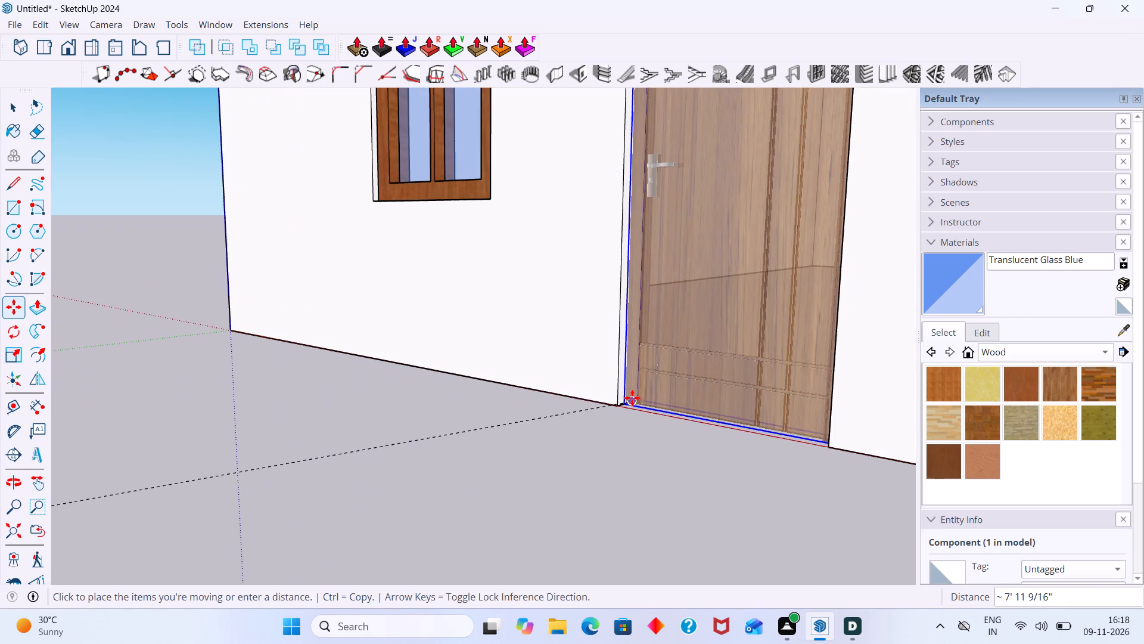
{"action": "left_click", "coordinate": [632, 400]}
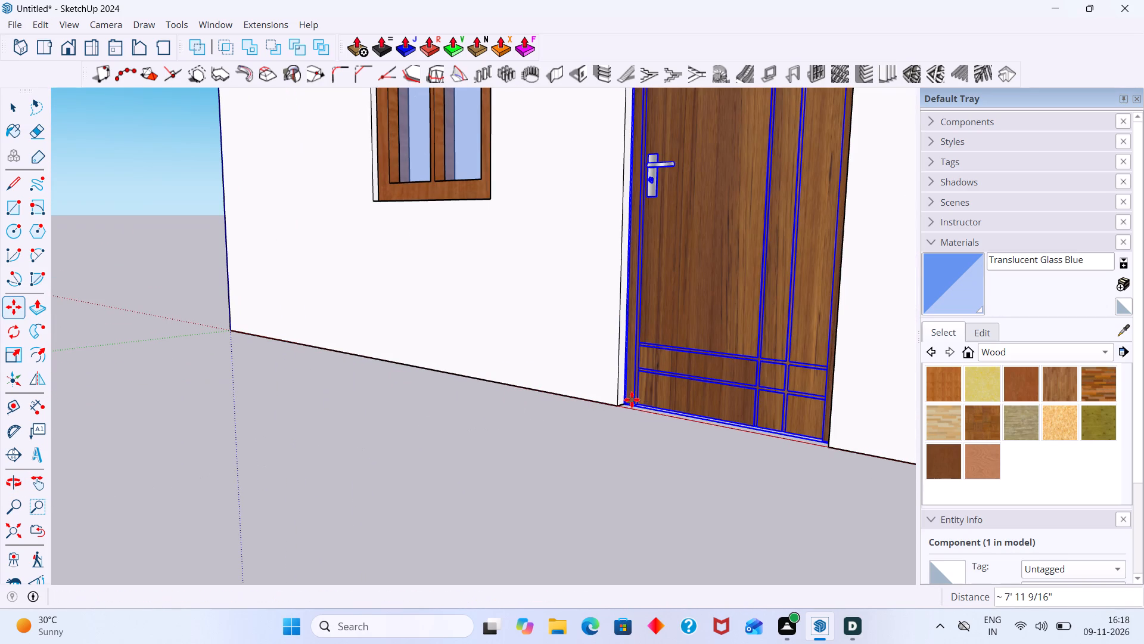
{"action": "key", "text": "space"}
{"action": "scroll", "coordinate": [621, 459], "scroll_direction": "down", "scroll_amount": 6}
{"action": "middle_click_drag", "start_coordinate": [693, 479], "coordinate": [772, 479]}
{"action": "left_click", "coordinate": [683, 499]}
Examine the front wall with its door and windows against the house in the reference image.
{"action": "scroll", "coordinate": [683, 488], "scroll_direction": "down", "scroll_amount": 4}
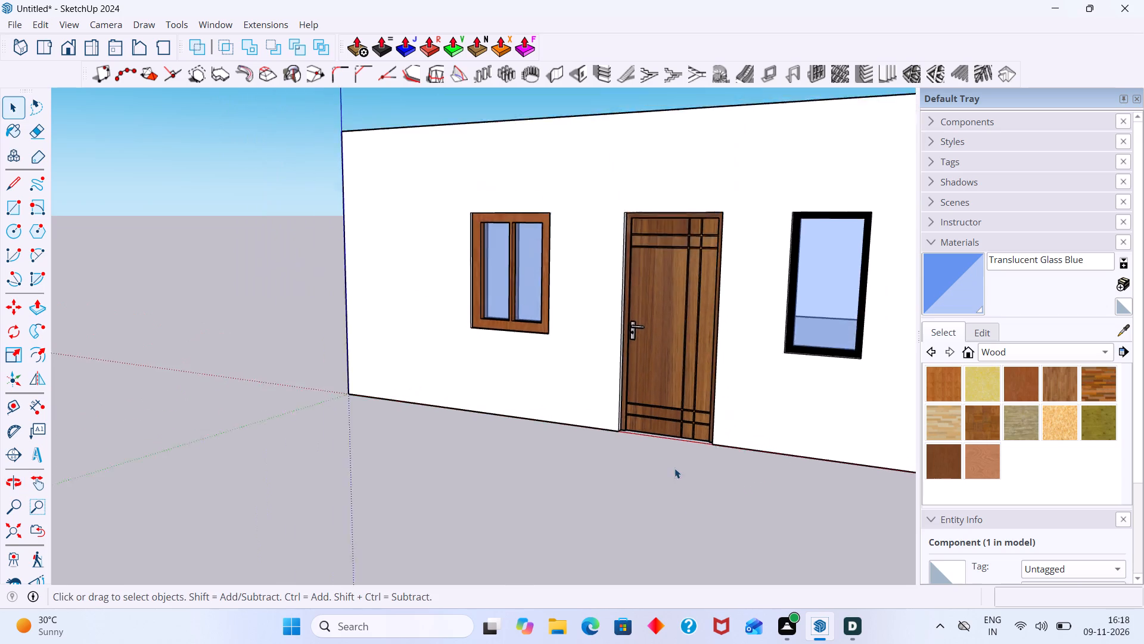
{"action": "scroll", "coordinate": [674, 468], "scroll_direction": "down", "scroll_amount": 3}
{"action": "middle_click_drag", "start_coordinate": [673, 463], "coordinate": [854, 488]}
{"action": "scroll", "coordinate": [760, 351], "scroll_direction": "up", "scroll_amount": 2}
{"action": "scroll", "coordinate": [736, 363], "scroll_direction": "down", "scroll_amount": 4}
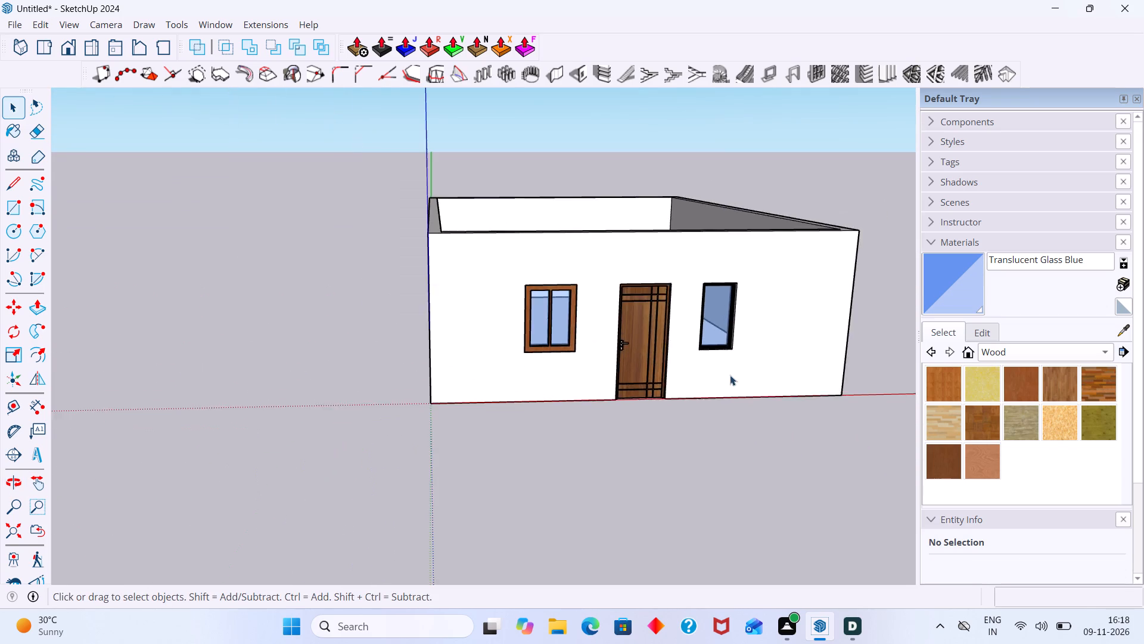
{"action": "scroll", "coordinate": [730, 375], "scroll_direction": "down", "scroll_amount": 5}
{"action": "middle_click_drag", "start_coordinate": [721, 376], "coordinate": [529, 383]}
{"action": "scroll", "coordinate": [592, 405], "scroll_direction": "down", "scroll_amount": 5}
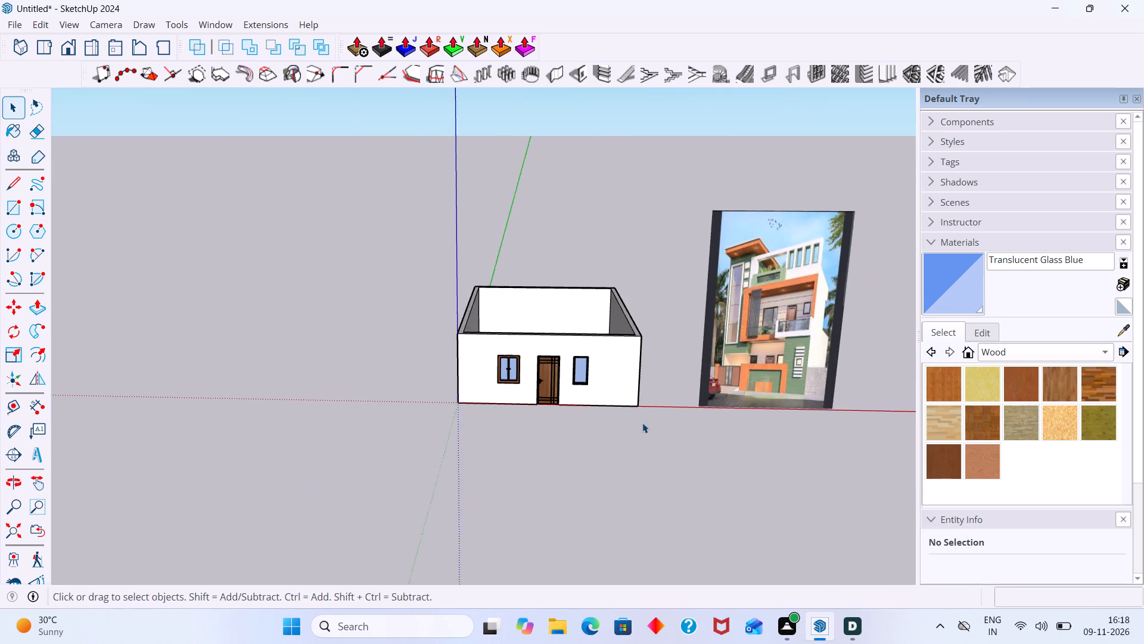
{"action": "scroll", "coordinate": [642, 423], "scroll_direction": "down", "scroll_amount": 2}
{"action": "middle_click_drag", "start_coordinate": [675, 437], "coordinate": [552, 403]}
{"action": "middle_click_drag", "start_coordinate": [595, 421], "coordinate": [651, 419]}
{"action": "scroll", "coordinate": [635, 425], "scroll_direction": "down", "scroll_amount": 1}
{"action": "scroll", "coordinate": [745, 353], "scroll_direction": "up", "scroll_amount": 7}
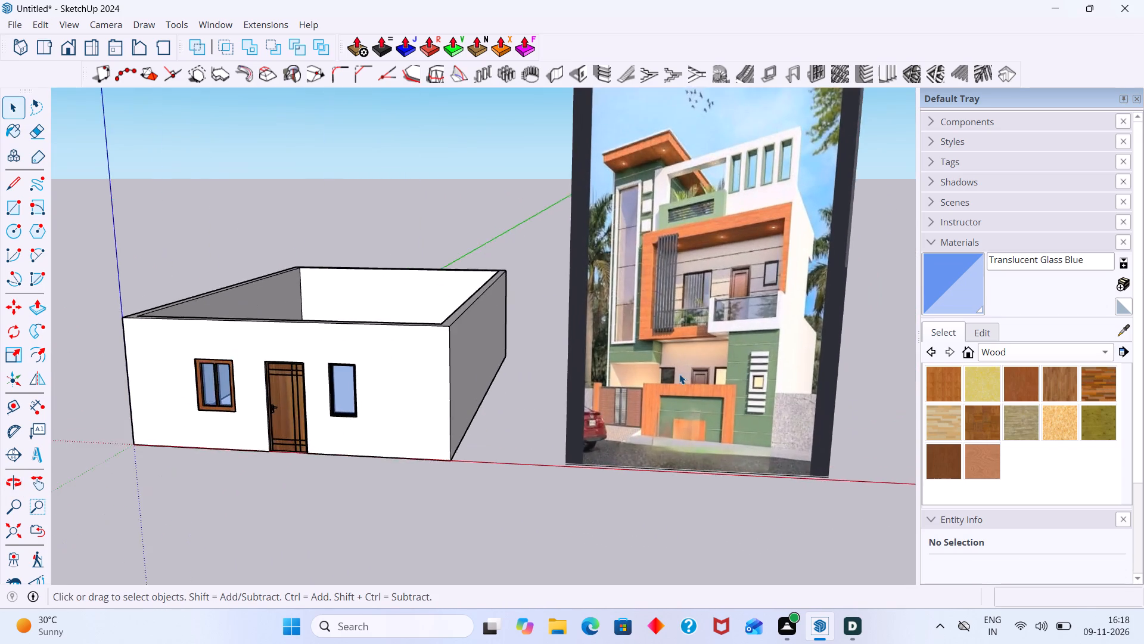
{"action": "scroll", "coordinate": [679, 374], "scroll_direction": "up", "scroll_amount": 8}
{"action": "scroll", "coordinate": [682, 348], "scroll_direction": "down", "scroll_amount": 5}
{"action": "middle_click_drag", "start_coordinate": [694, 345], "coordinate": [753, 344]}
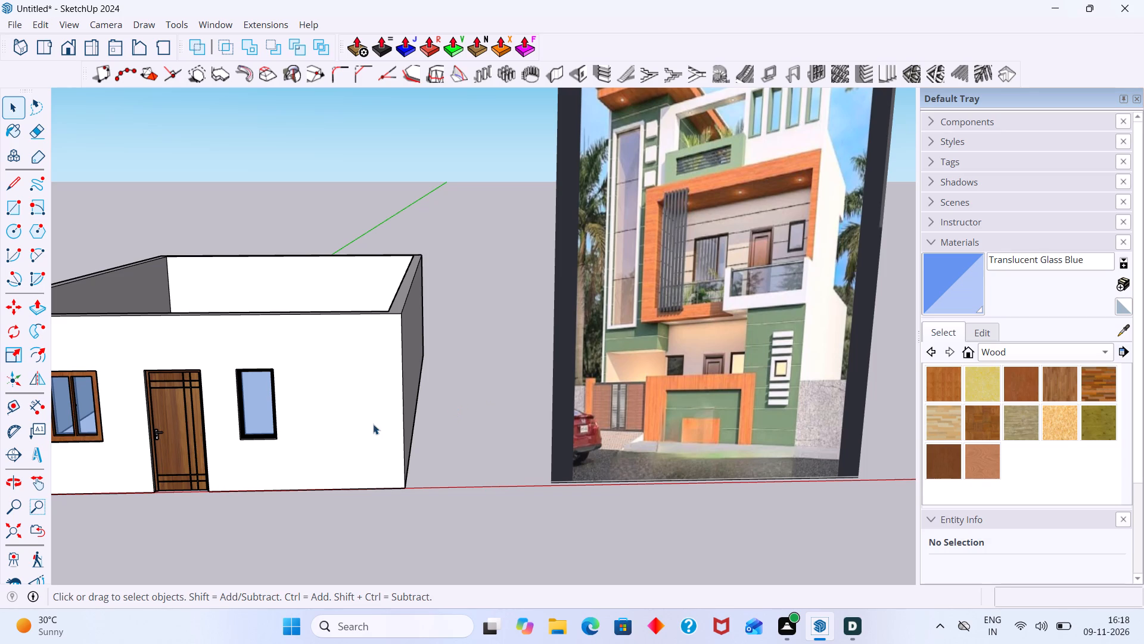
Draw a 35' by 25' rectangle over the wall tops, from the back outer corner to the diagonally opposite front corner.
{"action": "middle_click_drag", "start_coordinate": [391, 380], "coordinate": [374, 456]}
{"action": "middle_click_drag", "start_coordinate": [365, 384], "coordinate": [362, 394]}
{"action": "scroll", "coordinate": [382, 375], "scroll_direction": "up", "scroll_amount": 2}
{"action": "middle_click_drag", "start_coordinate": [383, 372], "coordinate": [363, 439]}
{"action": "scroll", "coordinate": [415, 268], "scroll_direction": "up", "scroll_amount": 6}
{"action": "scroll", "coordinate": [408, 277], "scroll_direction": "down", "scroll_amount": 7}
{"action": "scroll", "coordinate": [400, 296], "scroll_direction": "up", "scroll_amount": 3}
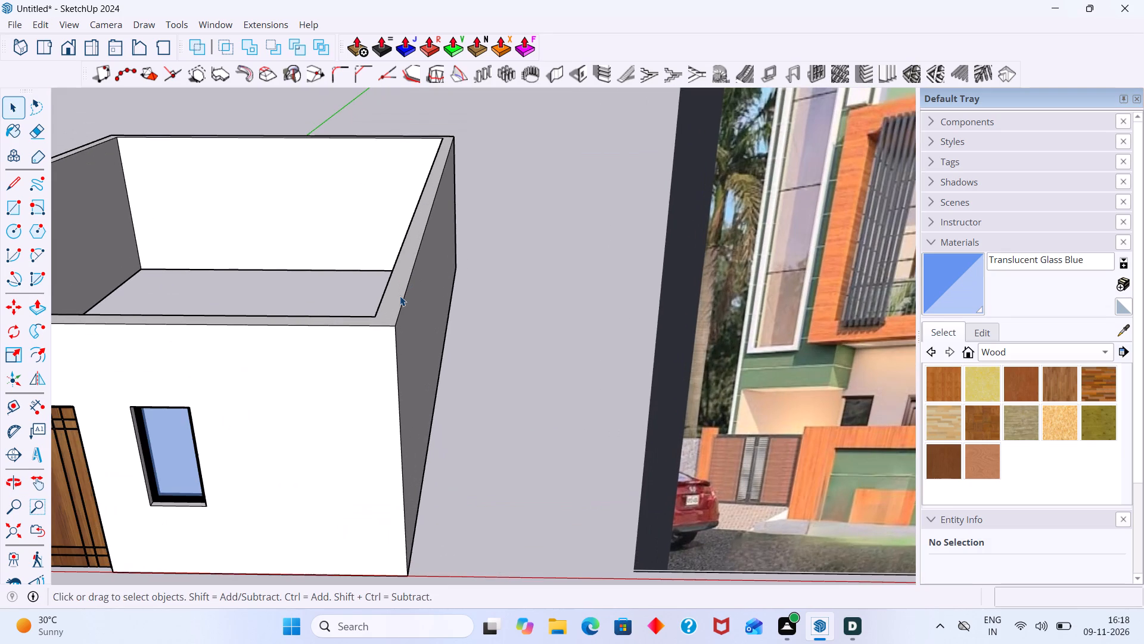
{"action": "key", "text": "r"}
{"action": "scroll", "coordinate": [365, 317], "scroll_direction": "down", "scroll_amount": 9}
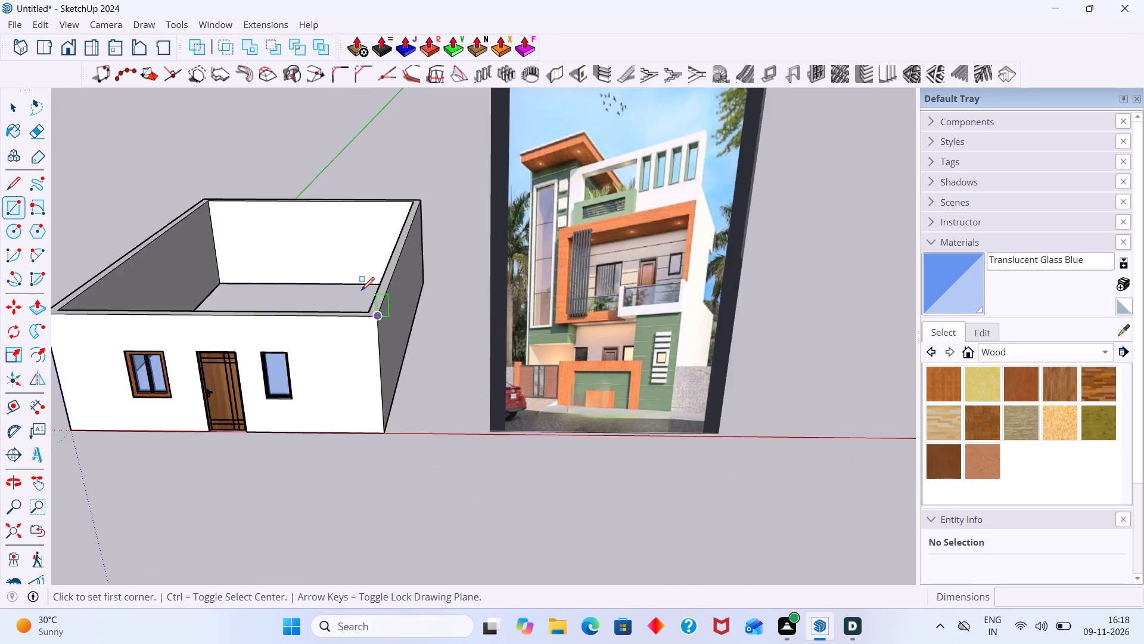
{"action": "scroll", "coordinate": [361, 290], "scroll_direction": "down", "scroll_amount": 3}
{"action": "scroll", "coordinate": [238, 217], "scroll_direction": "up", "scroll_amount": 6}
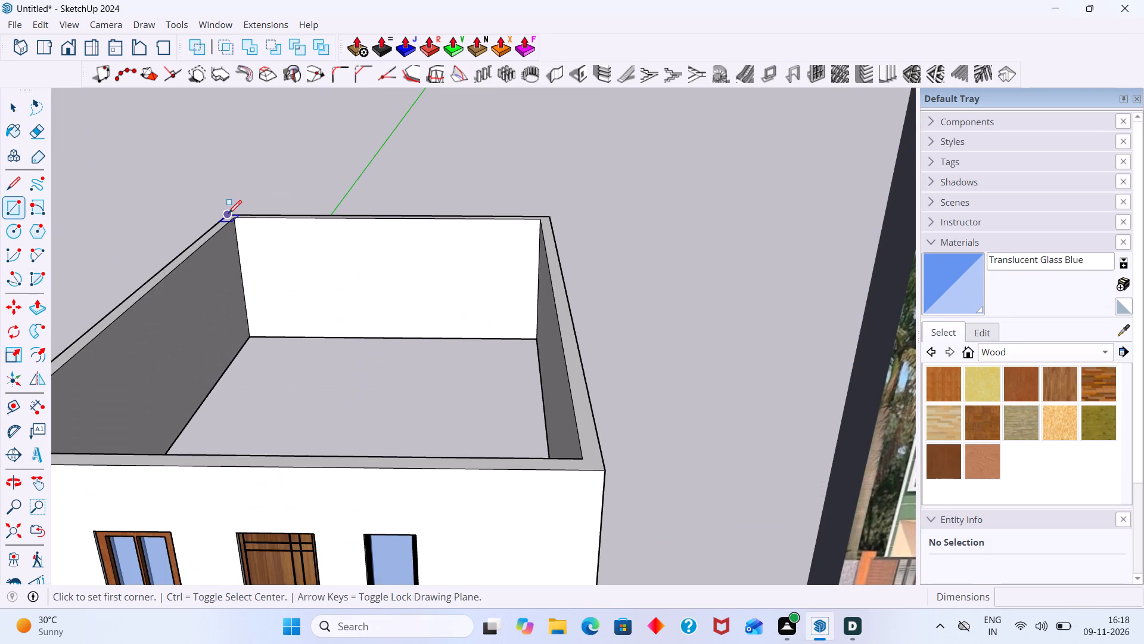
{"action": "left_click", "coordinate": [228, 213]}
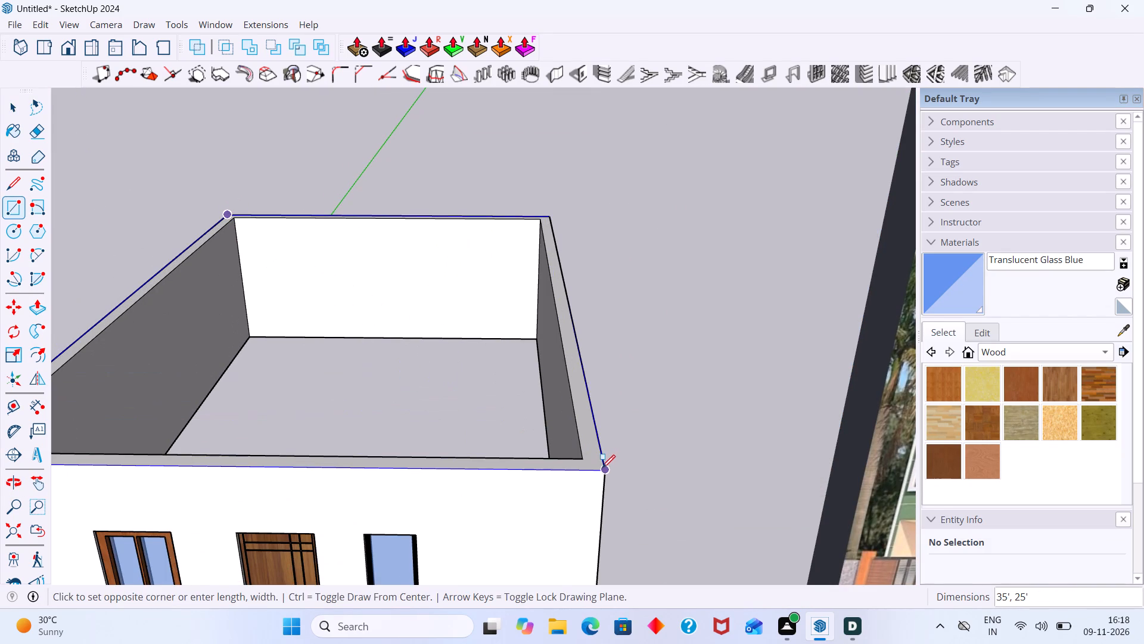
{"action": "left_click", "coordinate": [603, 470]}
Group the rectangle covering the walls together with its edges.
{"action": "key", "text": "space"}
{"action": "double_click", "coordinate": [490, 424]}
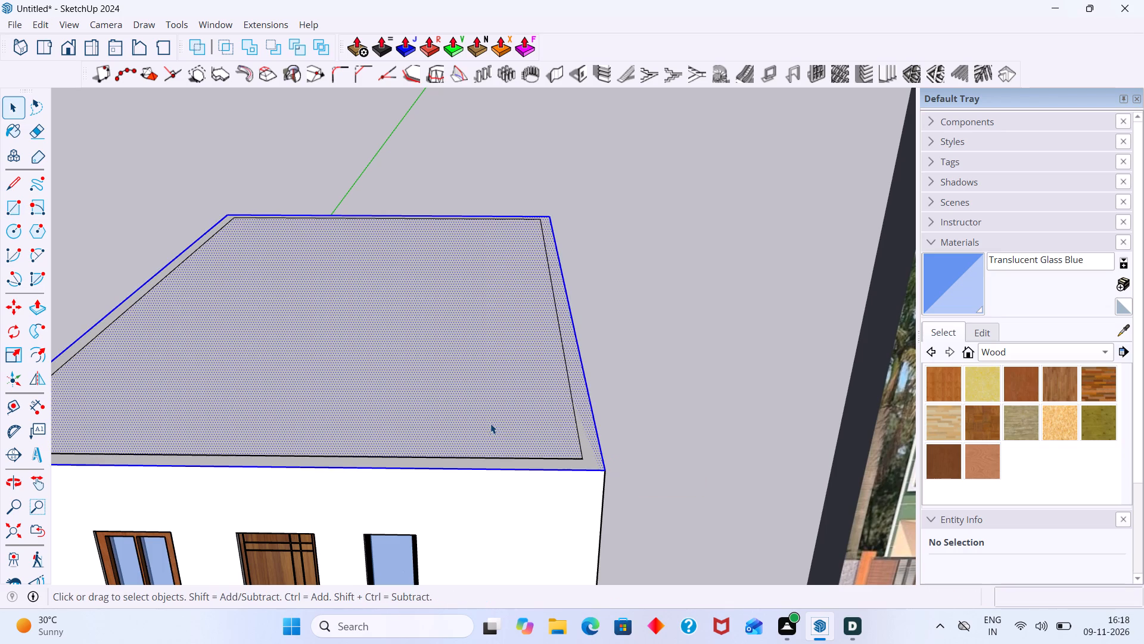
{"action": "right_click", "coordinate": [490, 423]}
{"action": "left_click", "coordinate": [549, 187]}
Extrude the face inside the roof rectangle's group upward by 6" to form the slab, and leave the group deselected.
{"action": "left_click", "coordinate": [462, 385]}
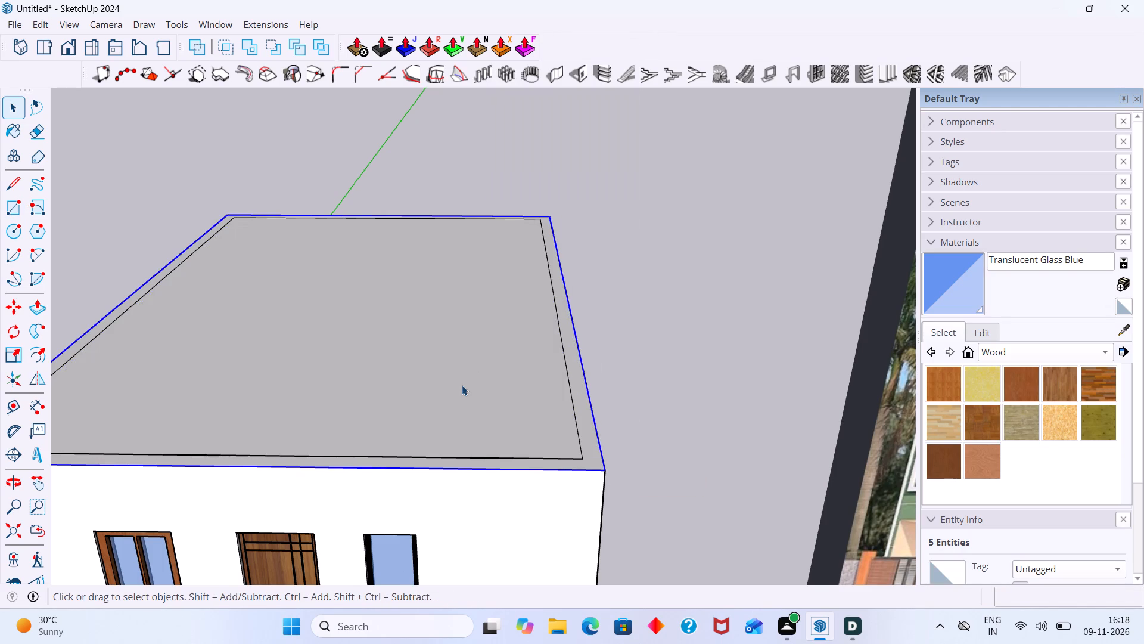
{"action": "double_click", "coordinate": [462, 385]}
{"action": "key", "text": "p"}
{"action": "left_click", "coordinate": [462, 385]}
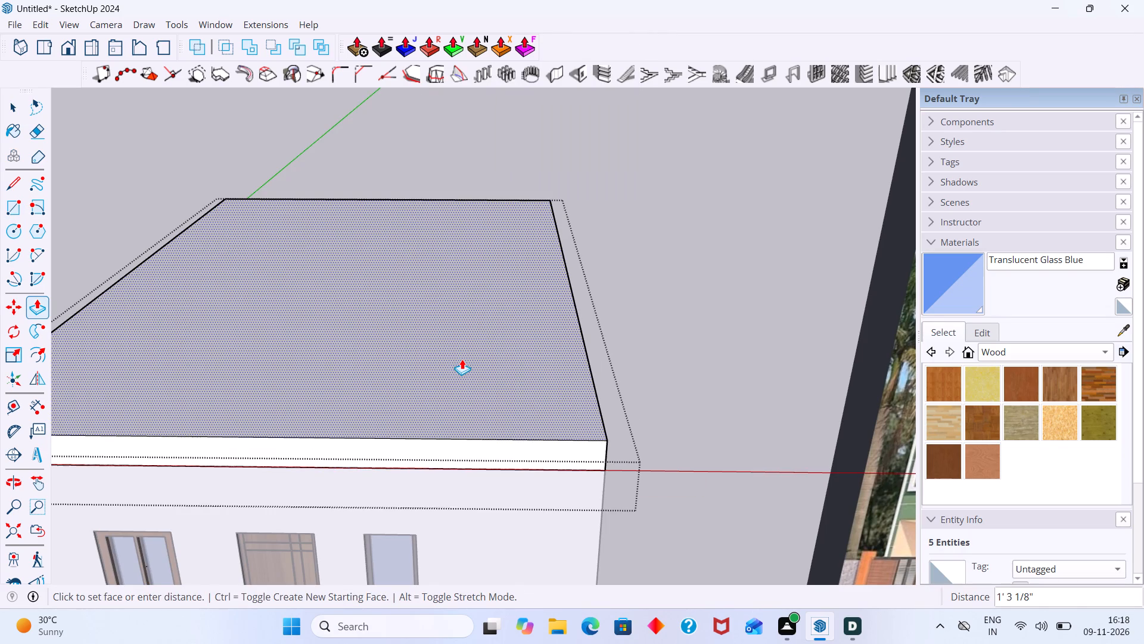
{"action": "key", "text": "6"}
{"action": "key", "text": "apostrophe"}
{"action": "key", "text": "BackSpace"}
{"action": "key", "text": "shift+quotedbl"}
{"action": "key", "text": "Return"}
{"action": "key", "text": "space"}
{"action": "left_click_drag", "start_coordinate": [673, 345], "coordinate": [666, 347]}
{"action": "left_click", "coordinate": [487, 409]}
{"action": "scroll", "coordinate": [551, 397], "scroll_direction": "down", "scroll_amount": 3}
{"action": "left_click", "coordinate": [624, 376]}
Examine the slab-covered ground floor against the upper storeys of the house in the reference image.
{"action": "scroll", "coordinate": [623, 376], "scroll_direction": "down", "scroll_amount": 7}
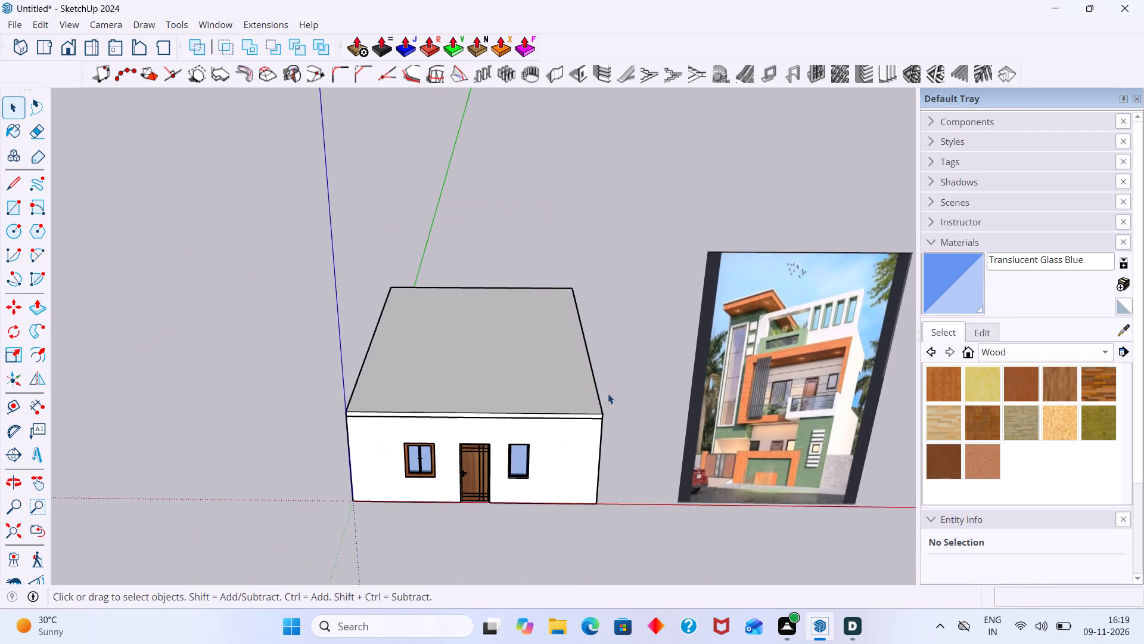
{"action": "scroll", "coordinate": [840, 419], "scroll_direction": "up", "scroll_amount": 8}
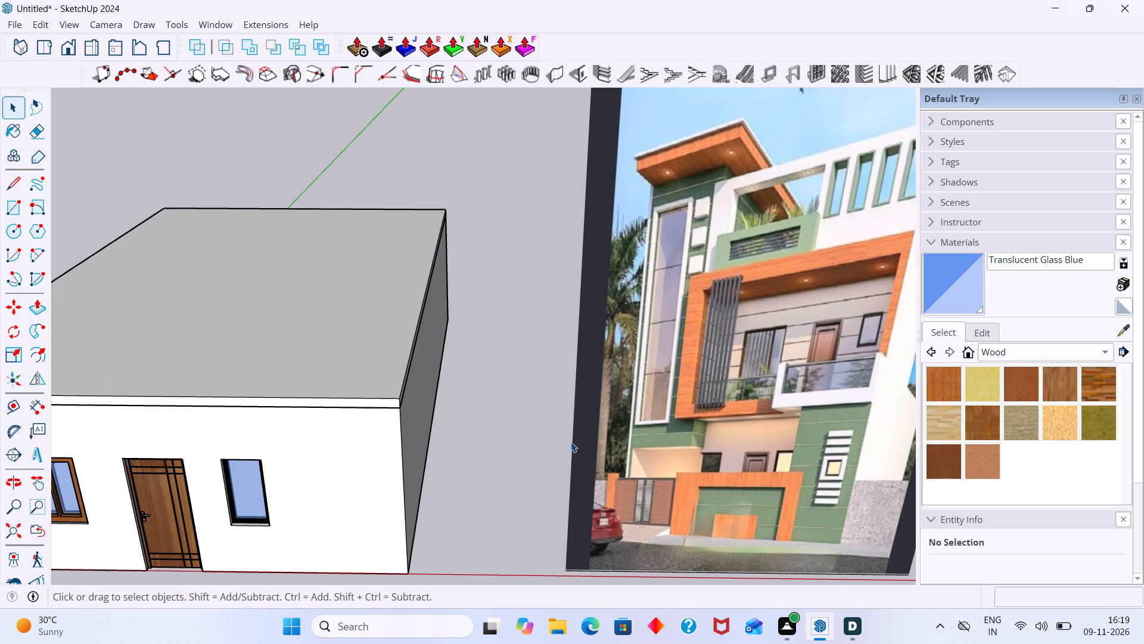
{"action": "middle_click_drag", "start_coordinate": [726, 435], "coordinate": [706, 404]}
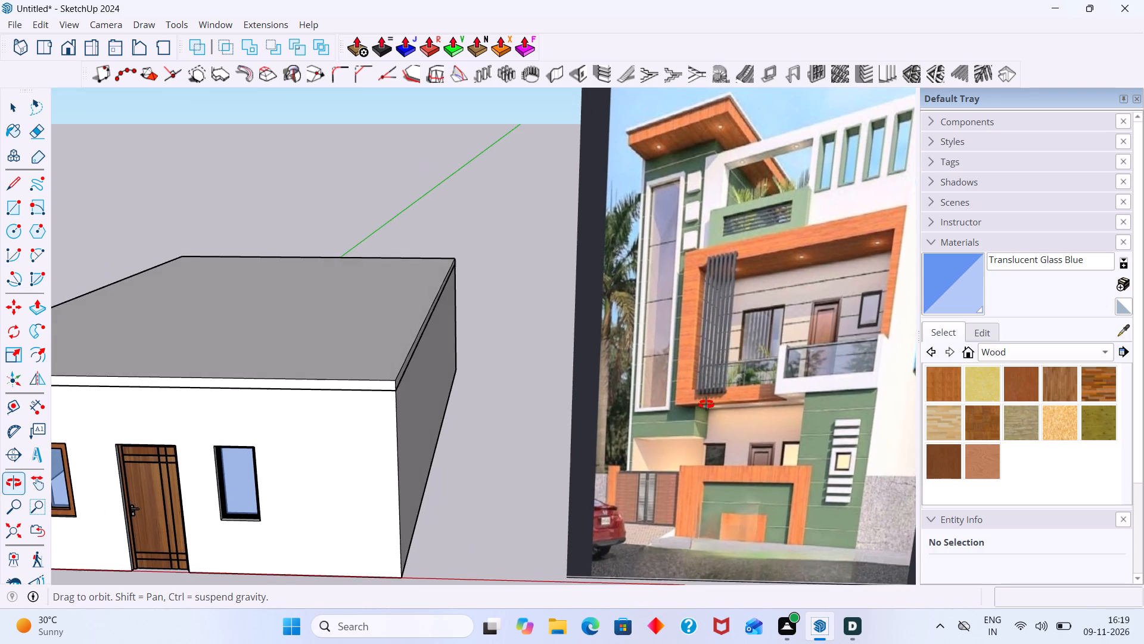
{"action": "middle_click_drag", "start_coordinate": [706, 404], "coordinate": [719, 423]}
{"action": "scroll", "coordinate": [590, 424], "scroll_direction": "down", "scroll_amount": 1}
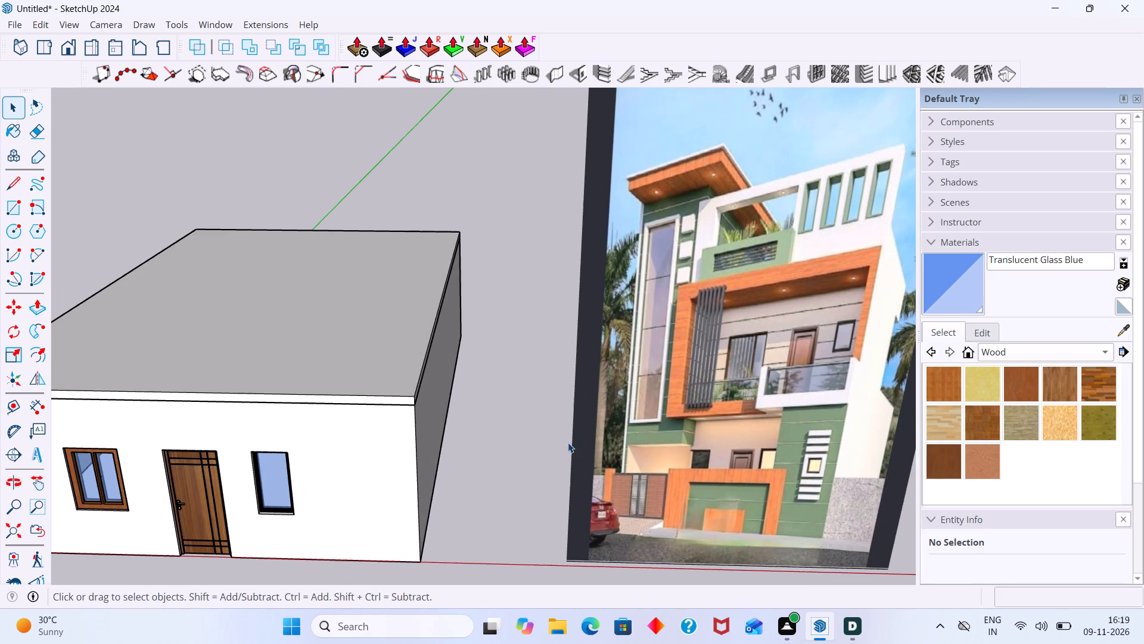
{"action": "middle_click_drag", "start_coordinate": [566, 443], "coordinate": [611, 376]}
{"action": "scroll", "coordinate": [613, 382], "scroll_direction": "up", "scroll_amount": 1}
{"action": "scroll", "coordinate": [605, 409], "scroll_direction": "down", "scroll_amount": 2}
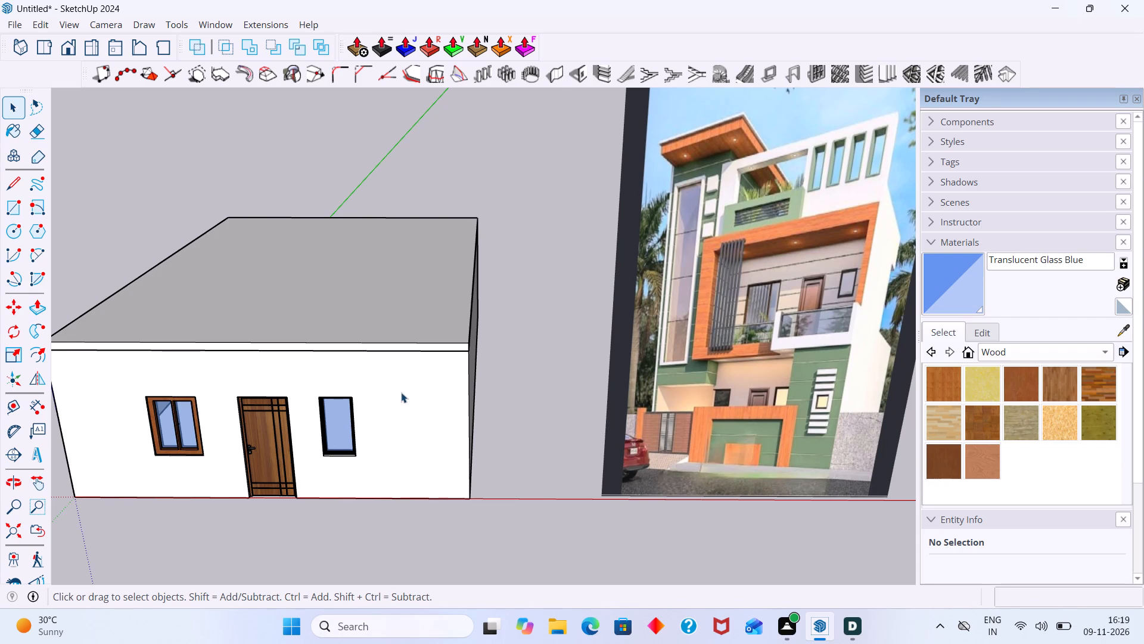
{"action": "middle_click_drag", "start_coordinate": [365, 410], "coordinate": [476, 392]}
{"action": "scroll", "coordinate": [456, 394], "scroll_direction": "down", "scroll_amount": 5}
{"action": "middle_click_drag", "start_coordinate": [446, 394], "coordinate": [363, 389], "text": "shift"}
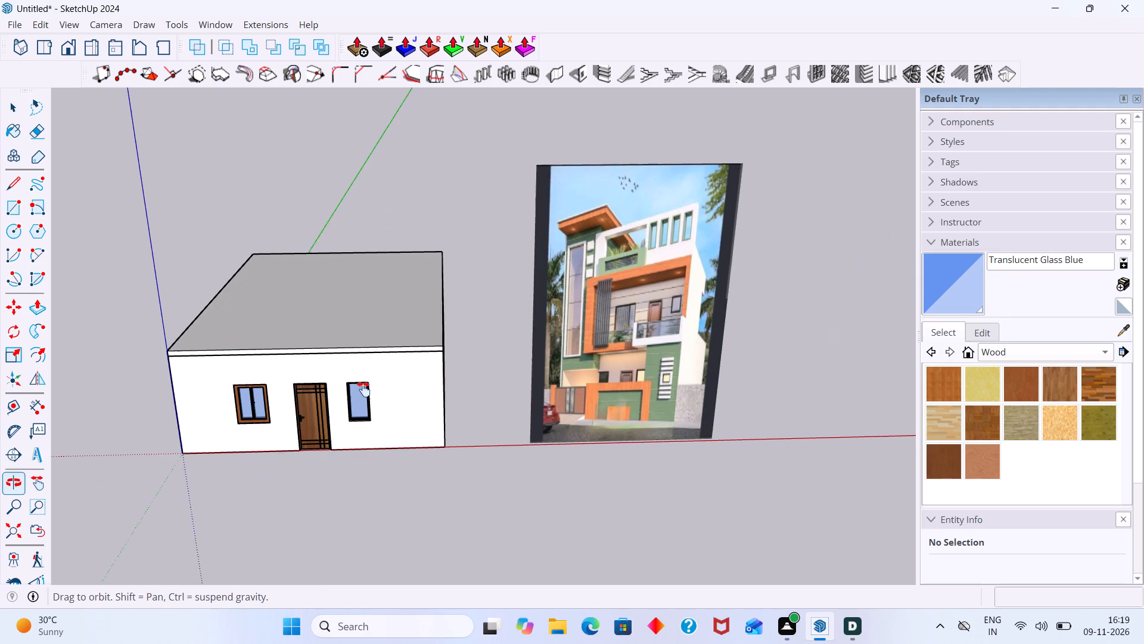
{"action": "middle_click_drag", "start_coordinate": [363, 389], "coordinate": [362, 389], "text": "shift"}
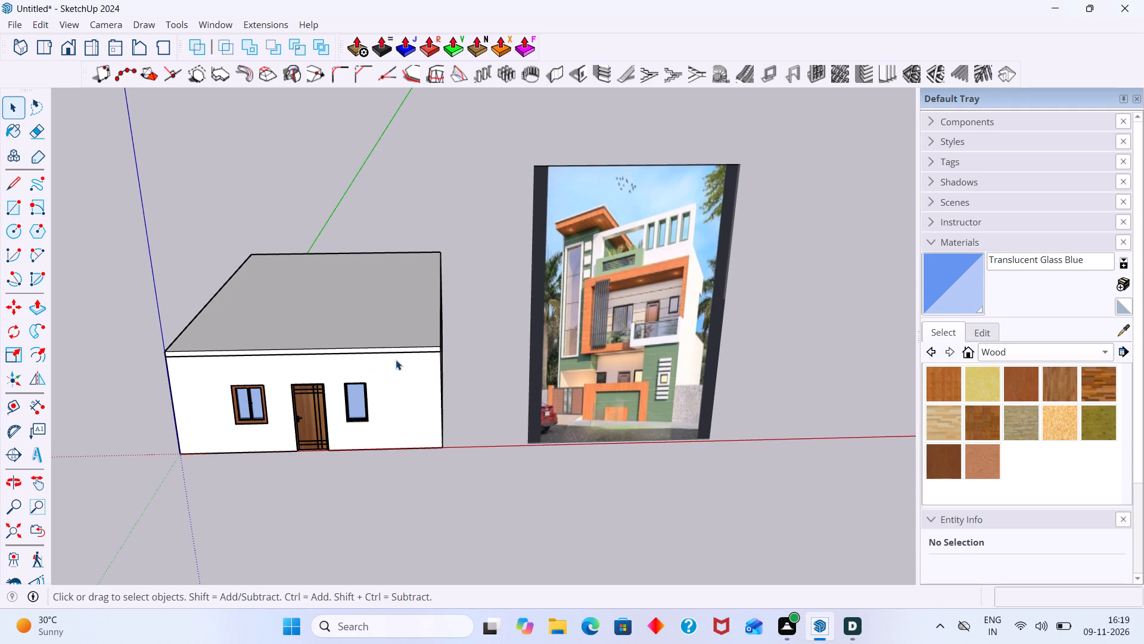
{"action": "middle_click_drag", "start_coordinate": [441, 381], "coordinate": [412, 374]}
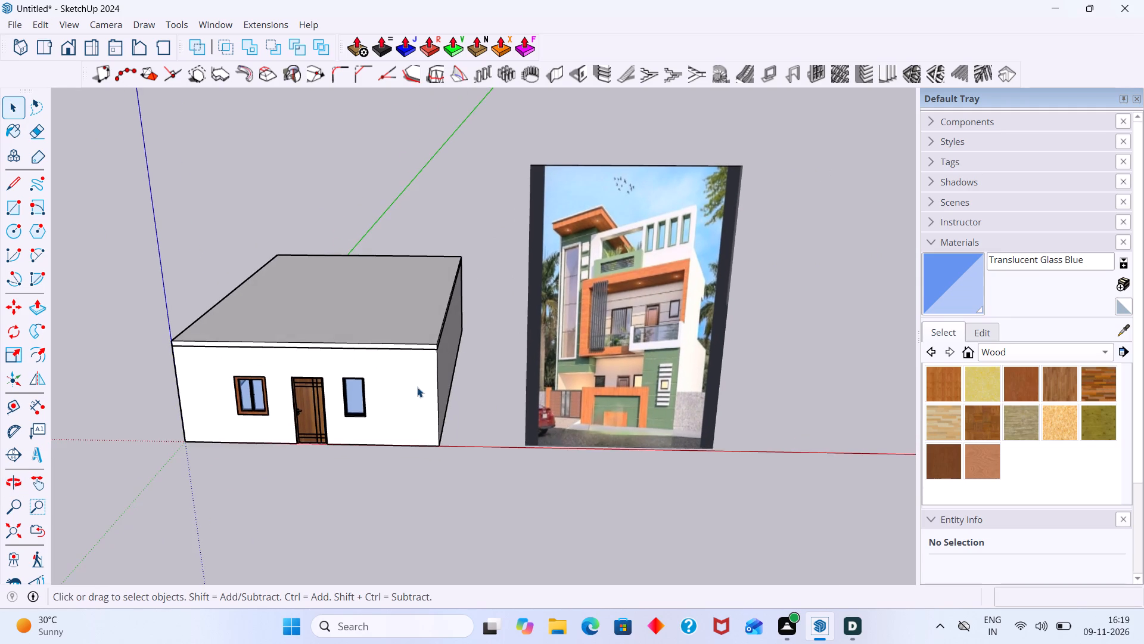
{"action": "scroll", "coordinate": [412, 396], "scroll_direction": "up", "scroll_amount": 3}
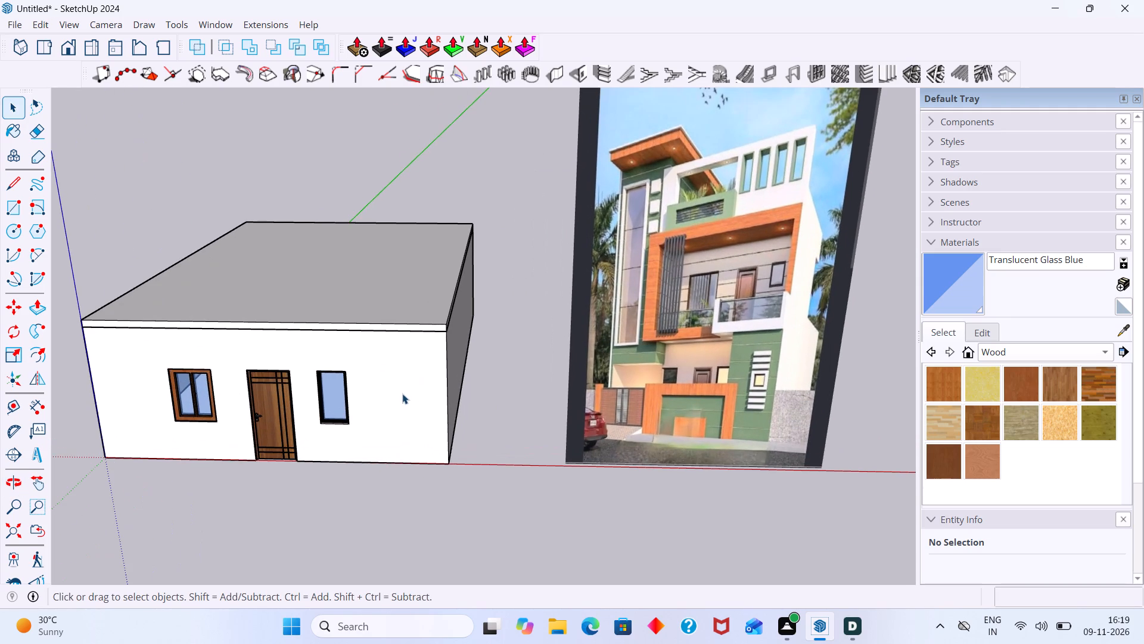
Copy the ground-floor wall group straight up 10' 6" by its lower front corner onto the slab's top corner, and deselect it.
{"action": "left_click", "coordinate": [396, 392]}
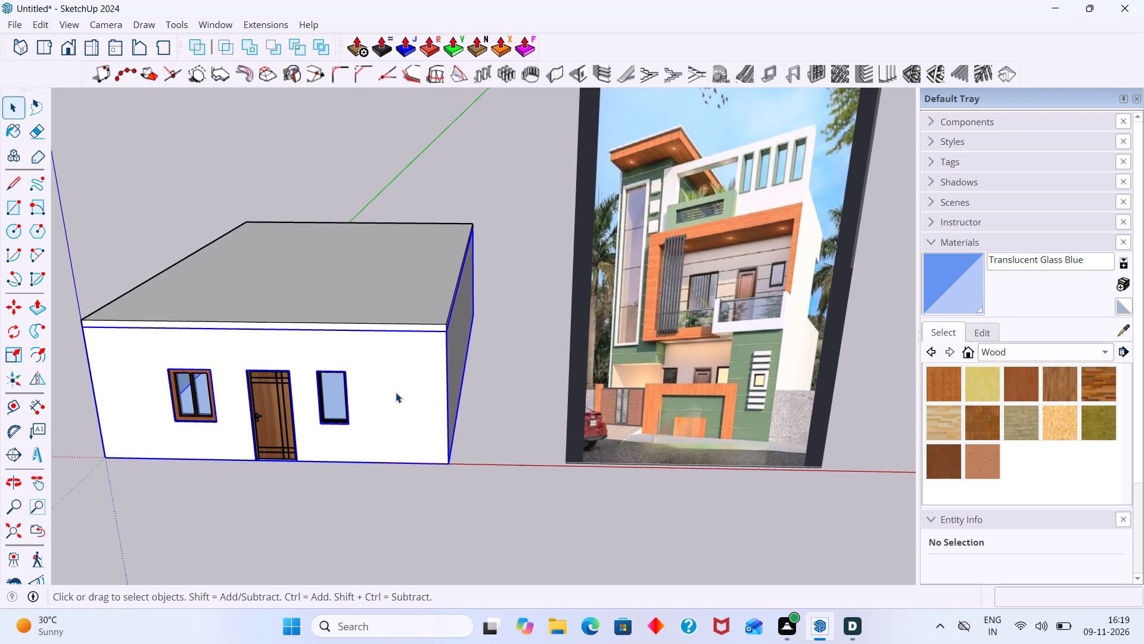
{"action": "key", "text": "m"}
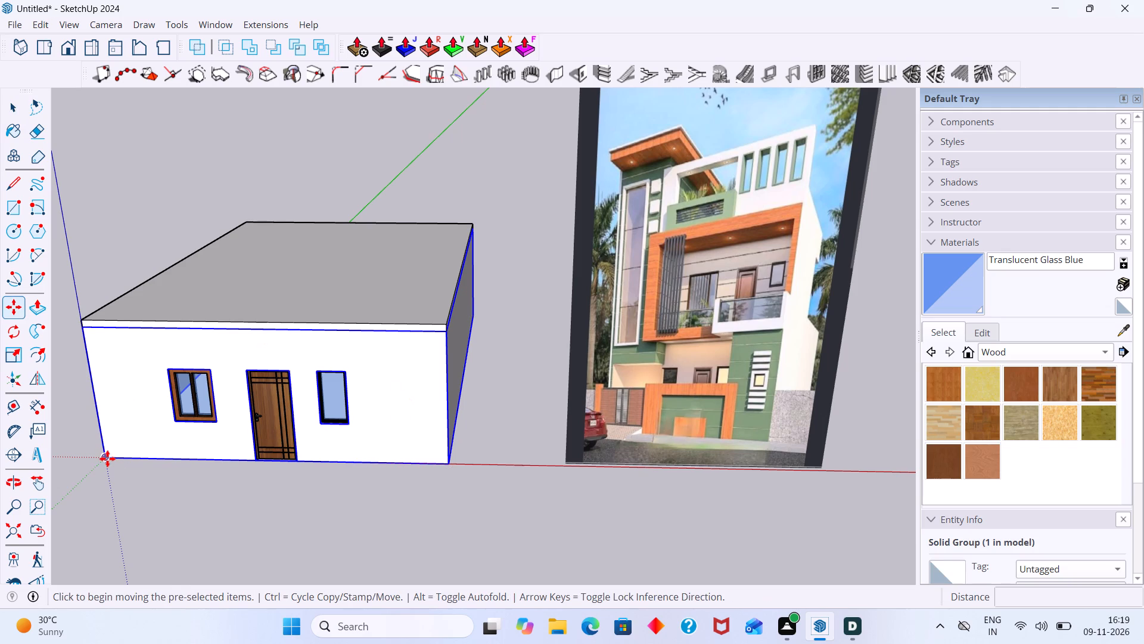
{"action": "left_click", "coordinate": [102, 459]}
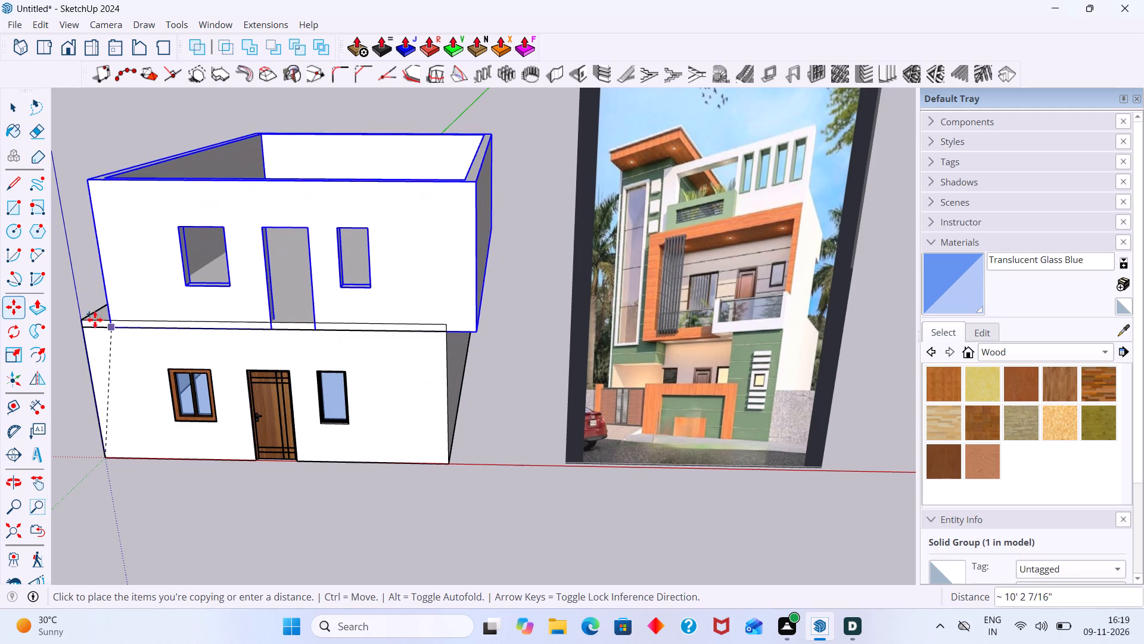
{"action": "middle_click_drag", "start_coordinate": [75, 314], "coordinate": [212, 358]}
{"action": "scroll", "coordinate": [229, 358], "scroll_direction": "up", "scroll_amount": 2}
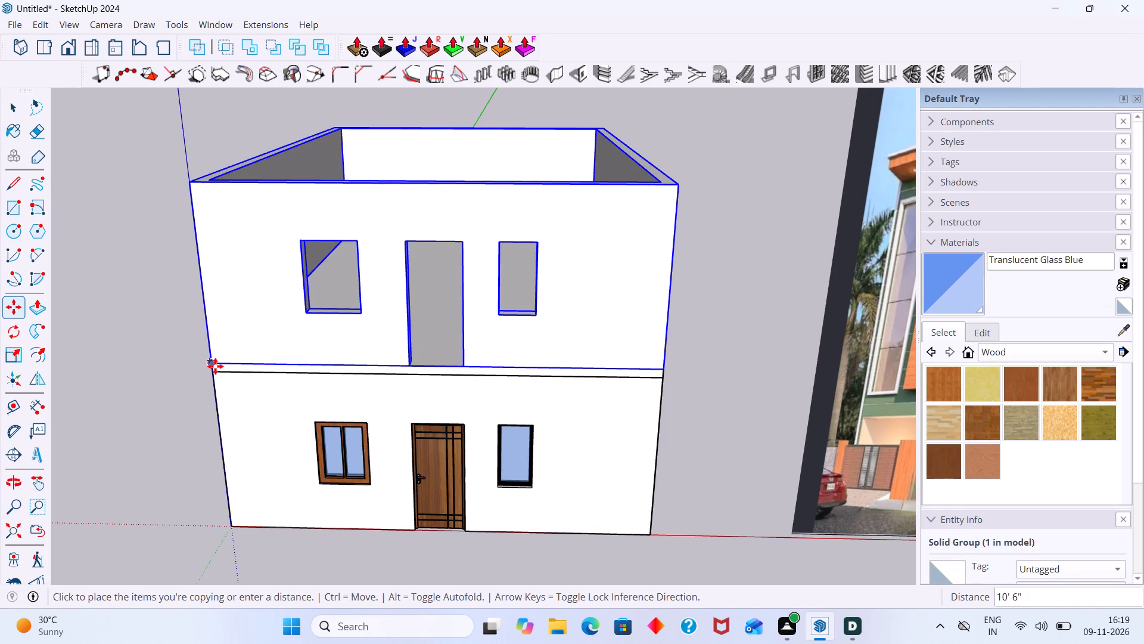
{"action": "left_click", "coordinate": [213, 364]}
{"action": "key", "text": "space"}
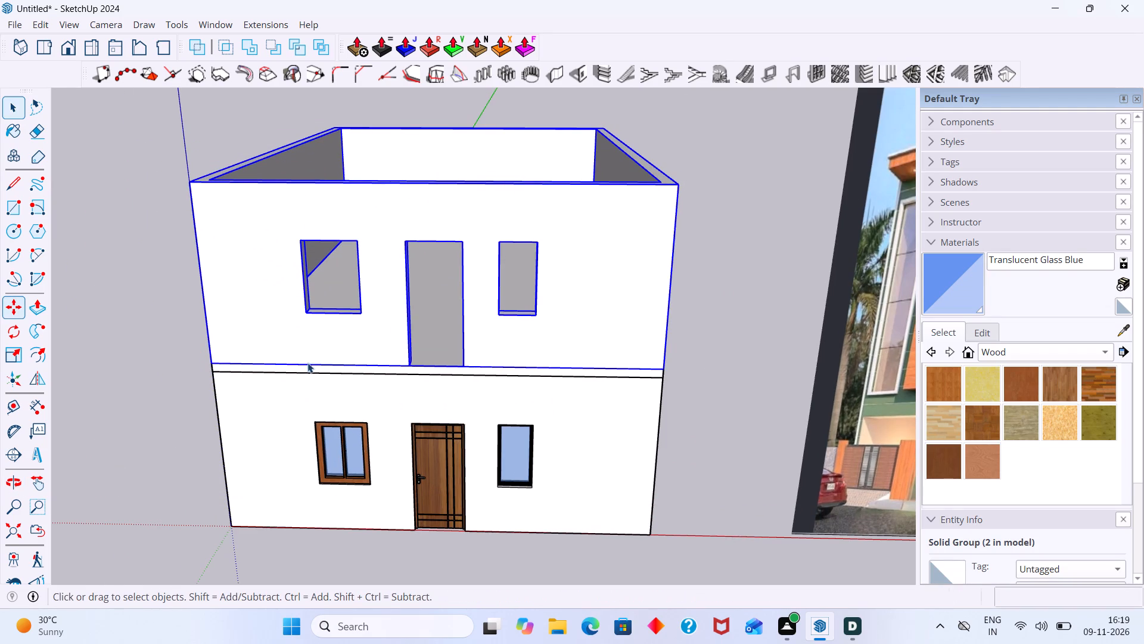
{"action": "left_click", "coordinate": [720, 334]}
{"action": "scroll", "coordinate": [683, 347], "scroll_direction": "down", "scroll_amount": 6}
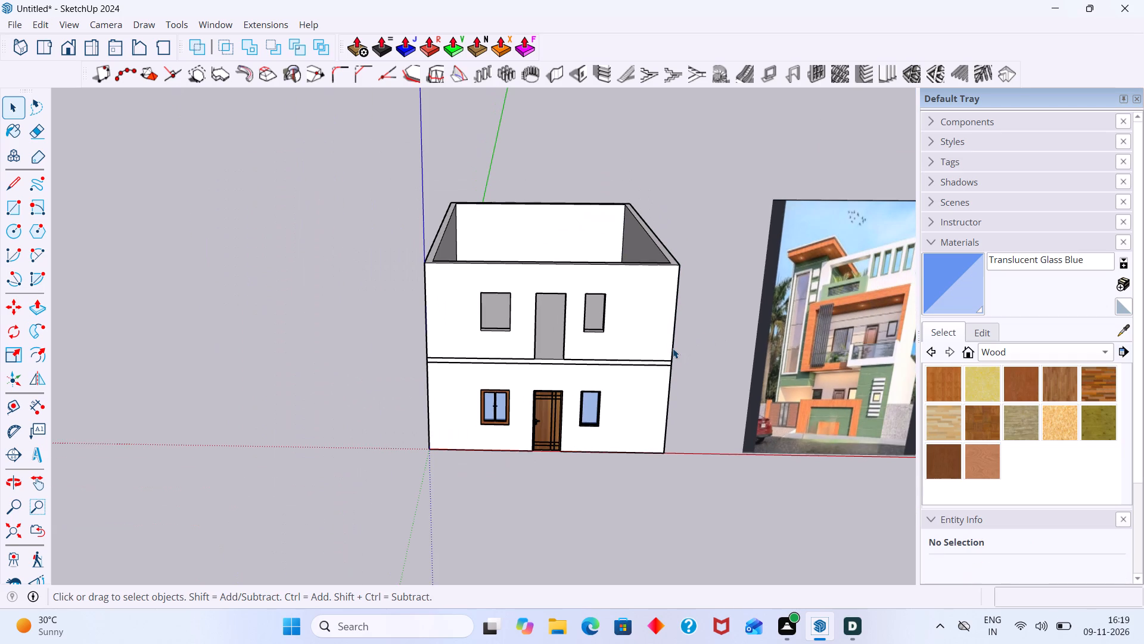
Copy the wooden door by its lower corner about 11' up to the upper-floor doorway.
{"action": "middle_click_drag", "start_coordinate": [666, 351], "coordinate": [537, 332], "text": "shift"}
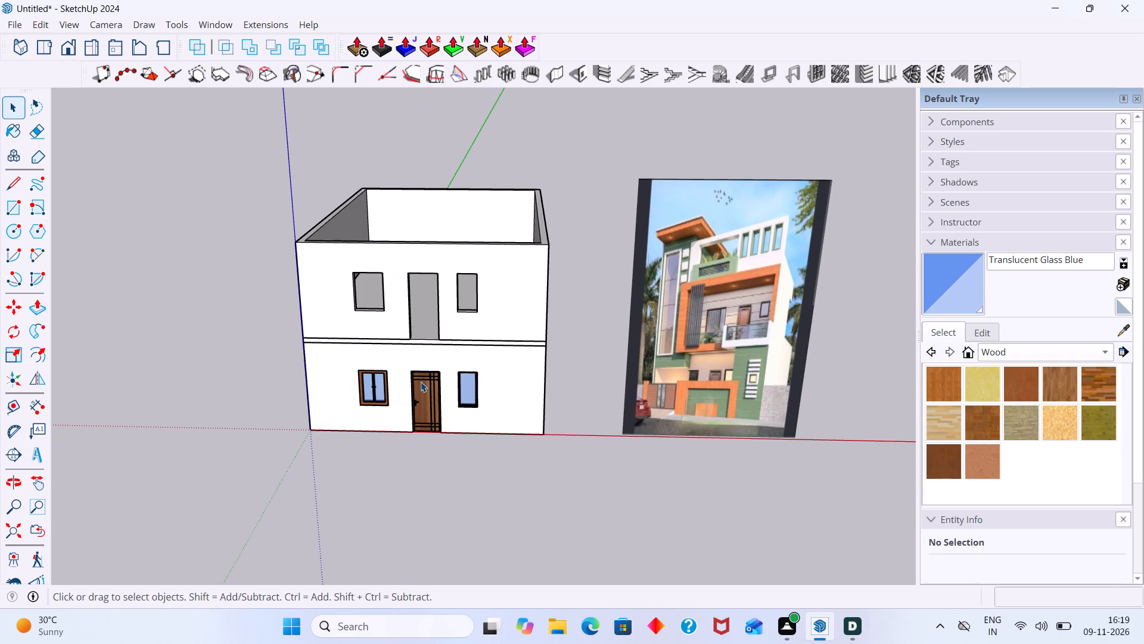
{"action": "scroll", "coordinate": [421, 382], "scroll_direction": "up", "scroll_amount": 5}
{"action": "left_click", "coordinate": [421, 381]}
{"action": "key", "text": "m"}
{"action": "scroll", "coordinate": [454, 470], "scroll_direction": "up", "scroll_amount": 2}
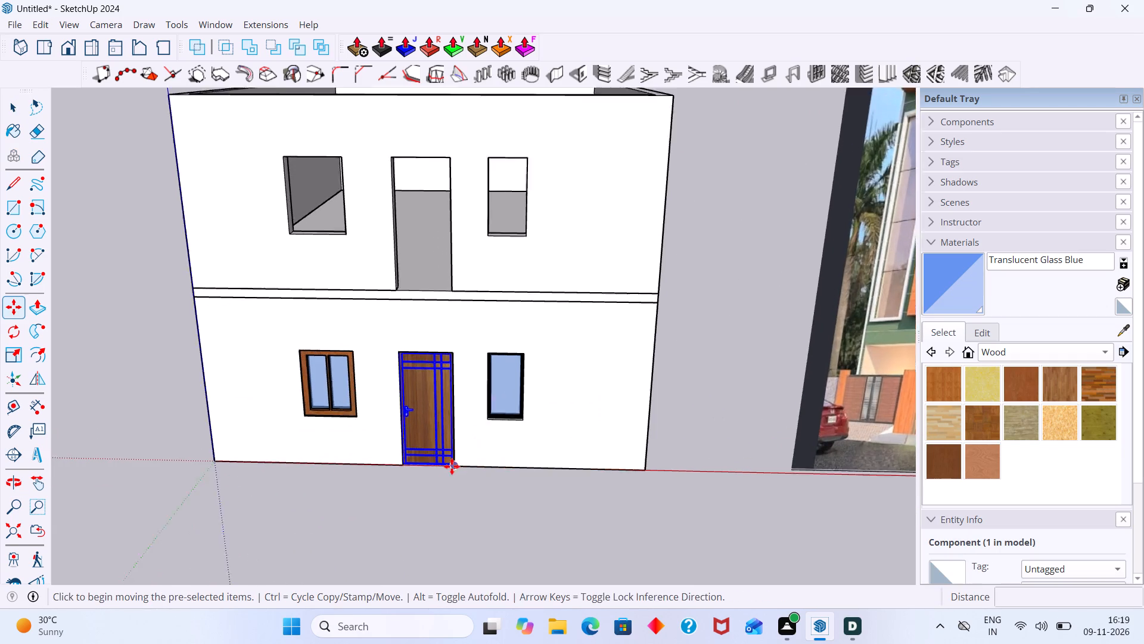
{"action": "scroll", "coordinate": [452, 466], "scroll_direction": "up", "scroll_amount": 10}
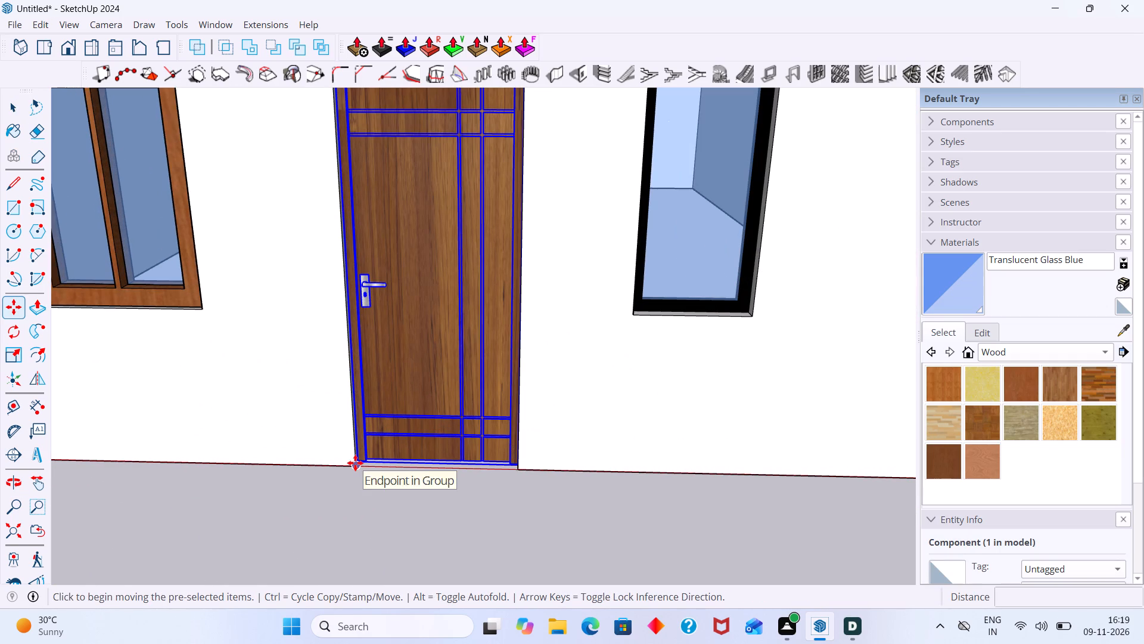
{"action": "left_click", "coordinate": [355, 463]}
{"action": "scroll", "coordinate": [371, 335], "scroll_direction": "down", "scroll_amount": 6}
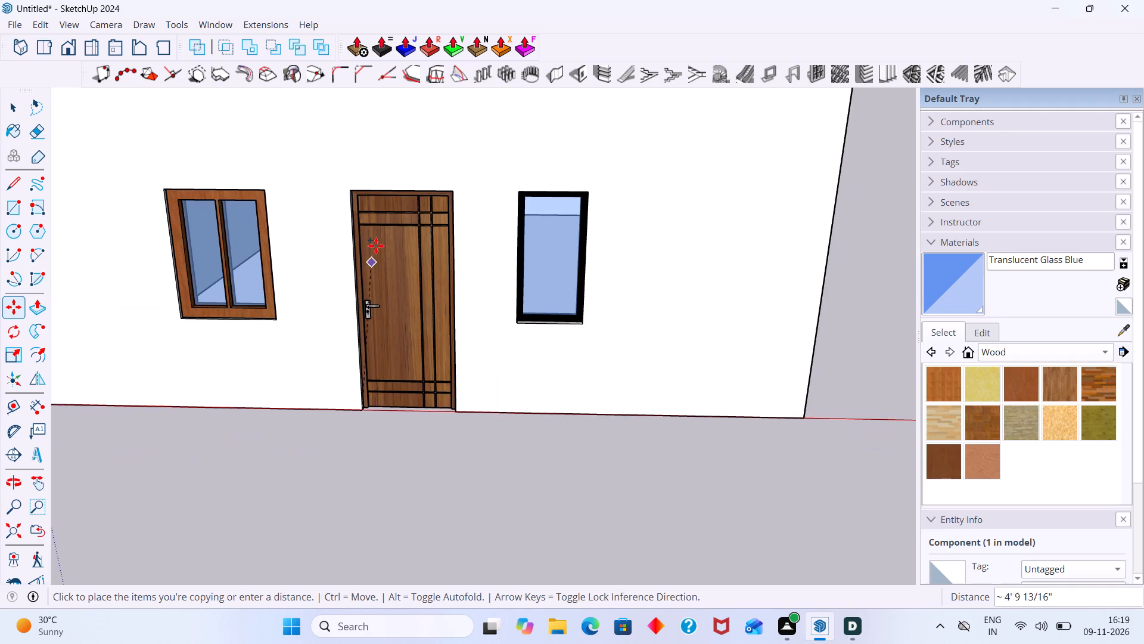
{"action": "middle_click_drag", "start_coordinate": [380, 233], "coordinate": [380, 382]}
{"action": "scroll", "coordinate": [338, 218], "scroll_direction": "up", "scroll_amount": 2}
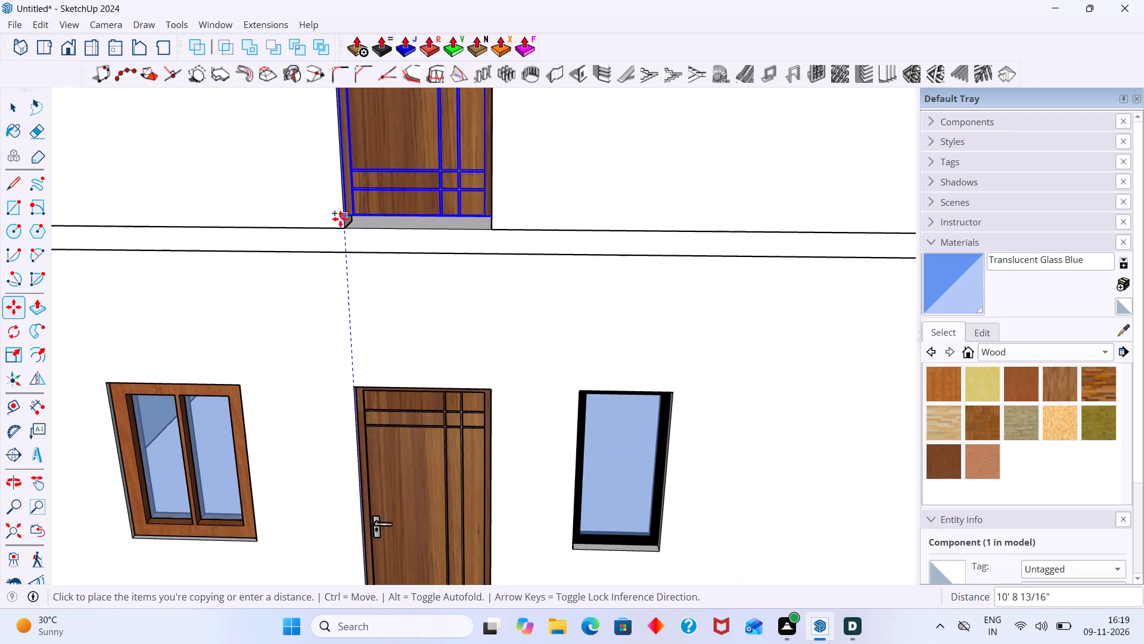
{"action": "scroll", "coordinate": [340, 219], "scroll_direction": "up", "scroll_amount": 5}
{"action": "scroll", "coordinate": [357, 255], "scroll_direction": "down", "scroll_amount": 16}
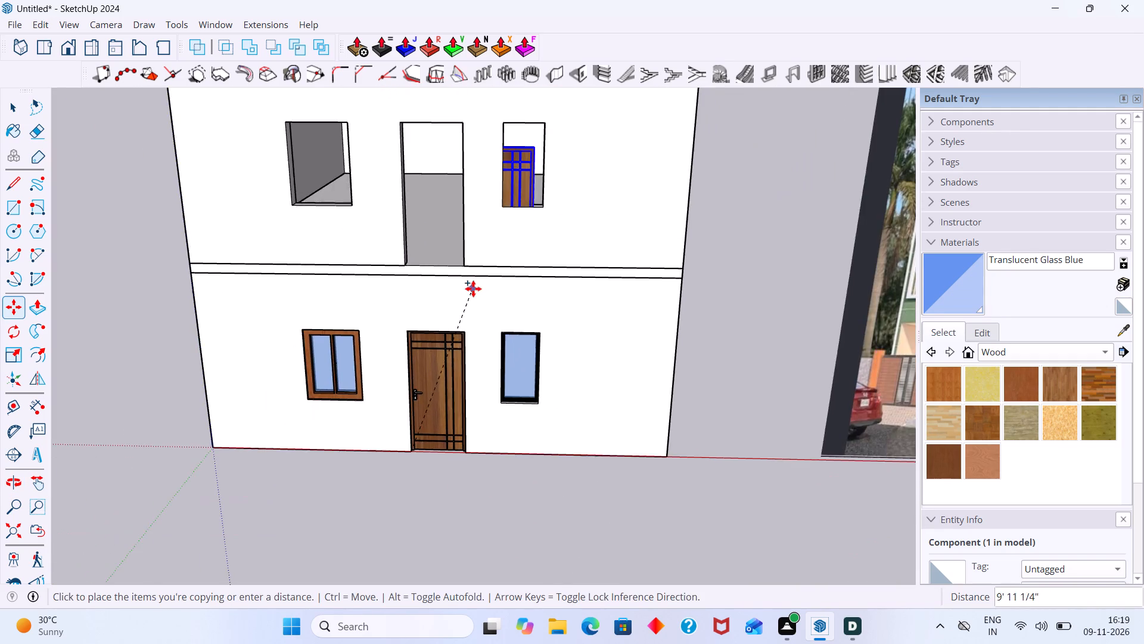
{"action": "middle_click_drag", "start_coordinate": [474, 288], "coordinate": [530, 367]}
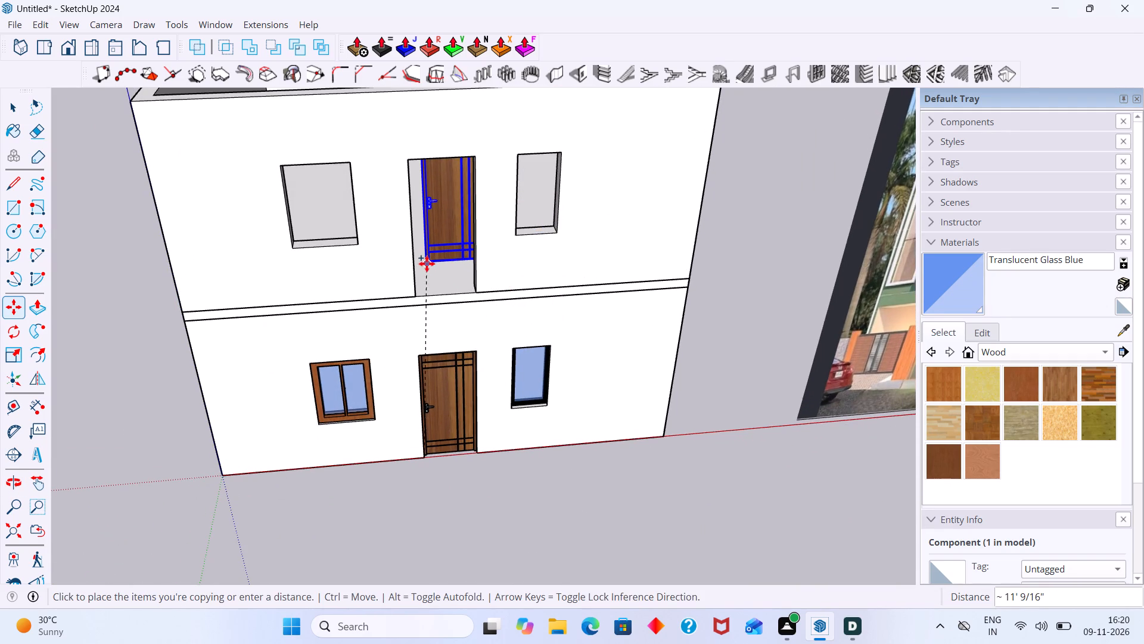
{"action": "left_click", "coordinate": [427, 264]}
Move the copied wooden door by its lower corner about 3' 5" into the bottom corner of the upper-floor doorway, and deselect it.
{"action": "scroll", "coordinate": [414, 256], "scroll_direction": "up", "scroll_amount": 15}
{"action": "middle_click_drag", "start_coordinate": [402, 273], "coordinate": [436, 274]}
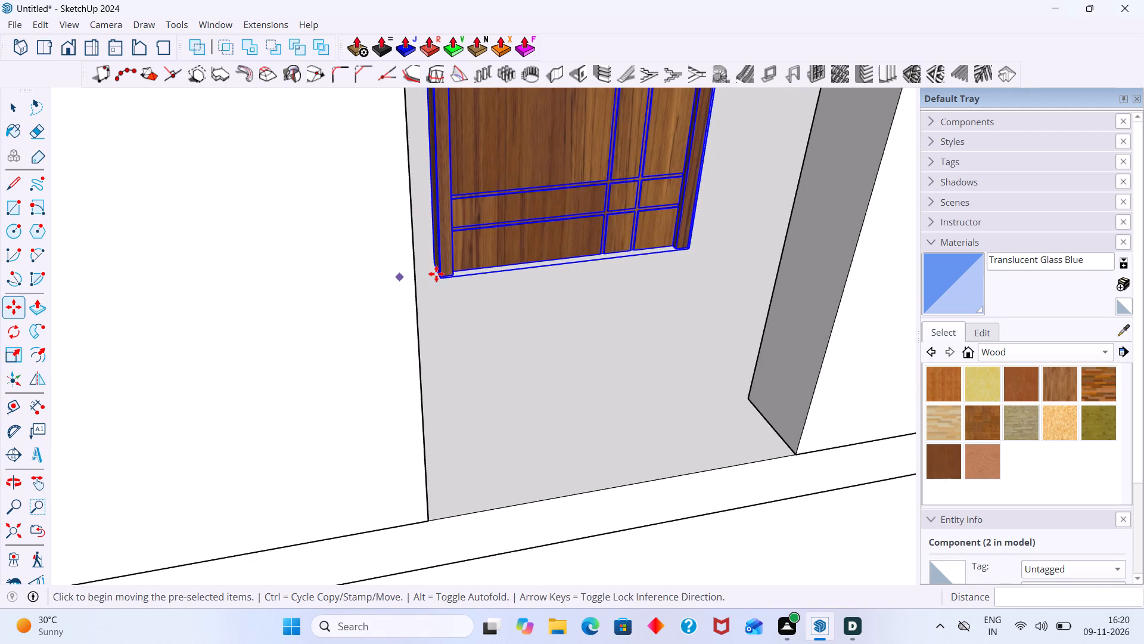
{"action": "scroll", "coordinate": [436, 274], "scroll_direction": "up", "scroll_amount": 7}
{"action": "left_click", "coordinate": [436, 267]}
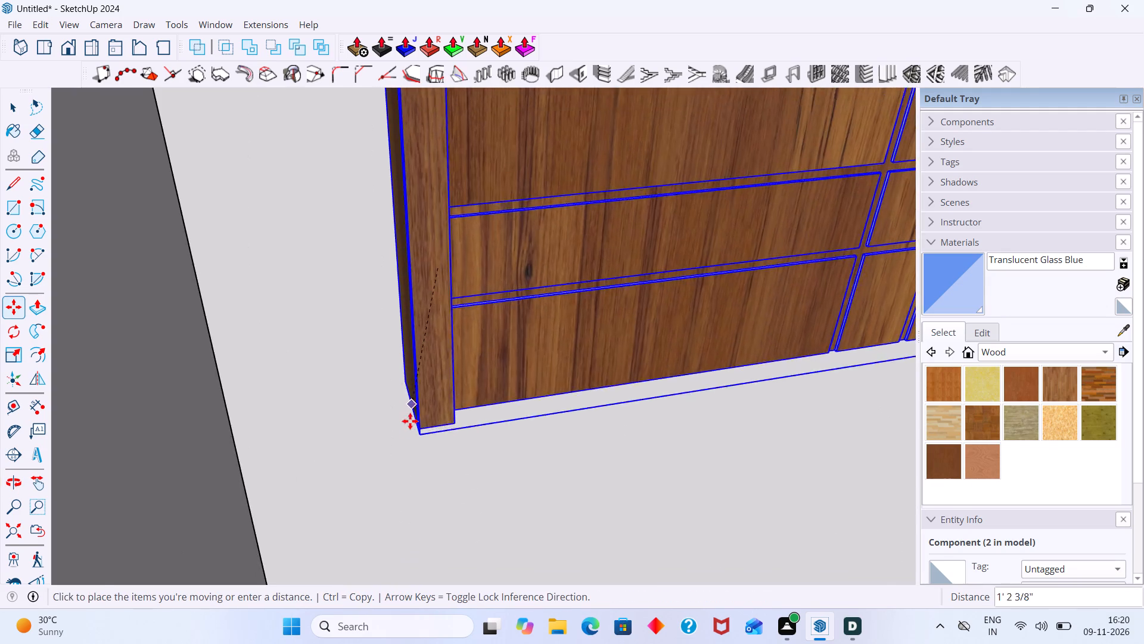
{"action": "scroll", "coordinate": [410, 419], "scroll_direction": "down", "scroll_amount": 6}
{"action": "middle_click_drag", "start_coordinate": [427, 436], "coordinate": [524, 284]}
{"action": "middle_click_drag", "start_coordinate": [542, 370], "coordinate": [456, 366]}
{"action": "scroll", "coordinate": [447, 410], "scroll_direction": "down", "scroll_amount": 4}
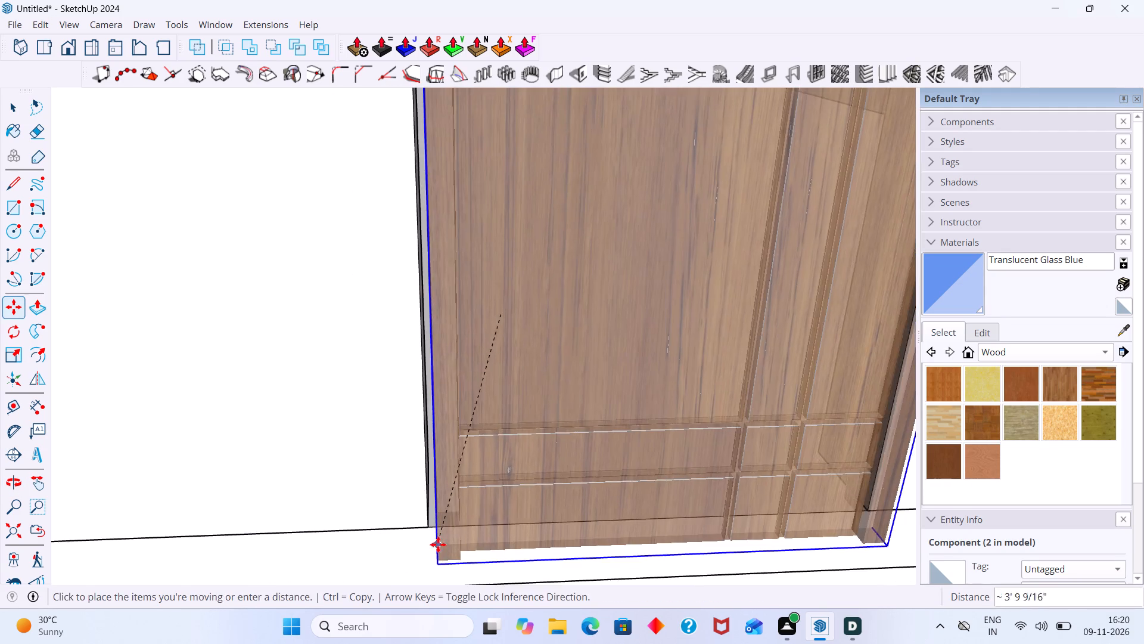
{"action": "middle_click_drag", "start_coordinate": [438, 544], "coordinate": [380, 519]}
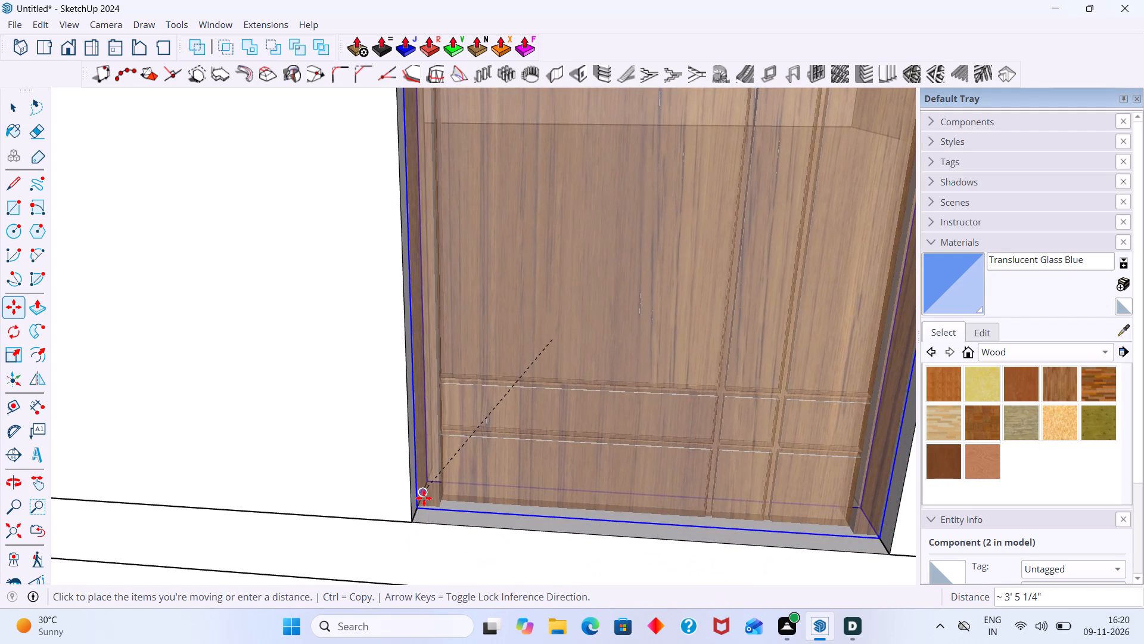
{"action": "left_click", "coordinate": [427, 491]}
{"action": "key", "text": "space"}
{"action": "scroll", "coordinate": [471, 488], "scroll_direction": "down", "scroll_amount": 7}
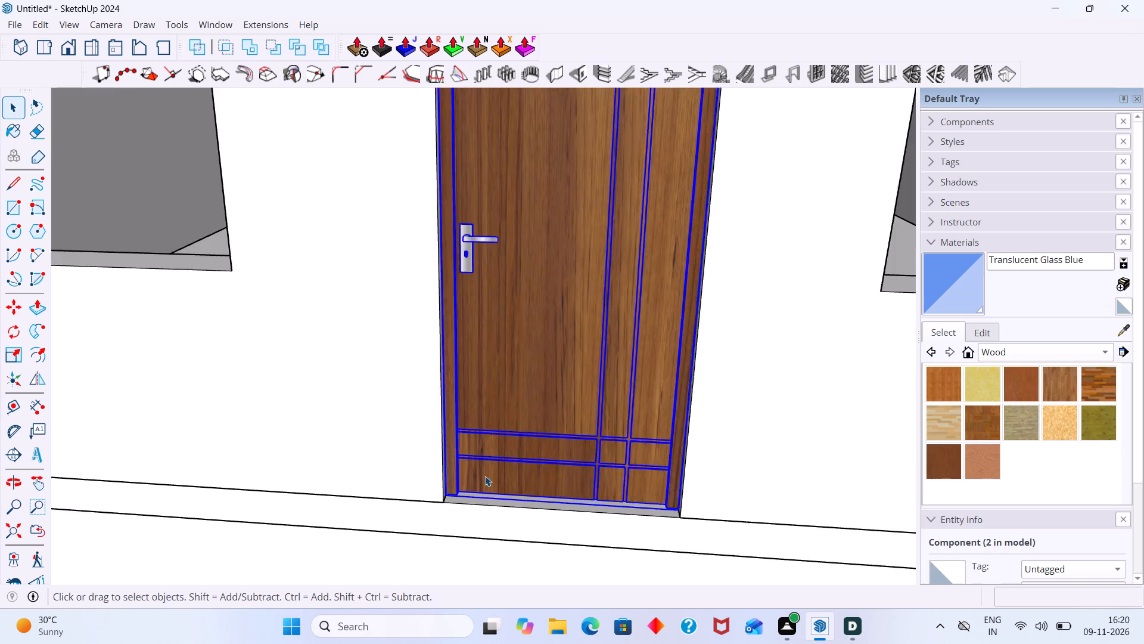
{"action": "scroll", "coordinate": [485, 476], "scroll_direction": "down", "scroll_amount": 19}
{"action": "left_click", "coordinate": [731, 391]}
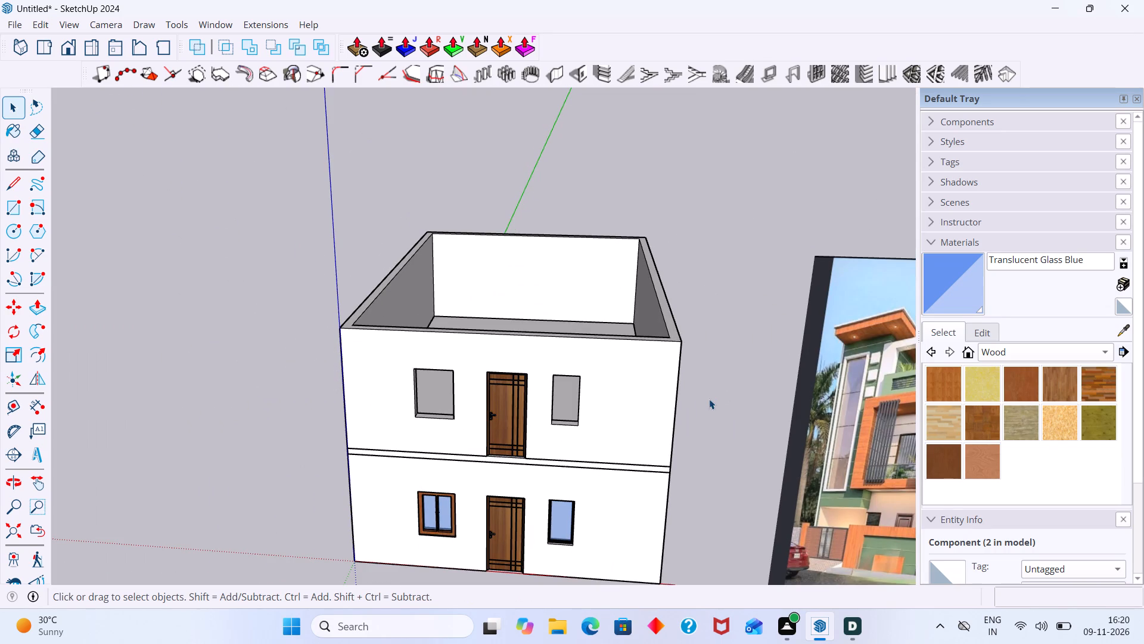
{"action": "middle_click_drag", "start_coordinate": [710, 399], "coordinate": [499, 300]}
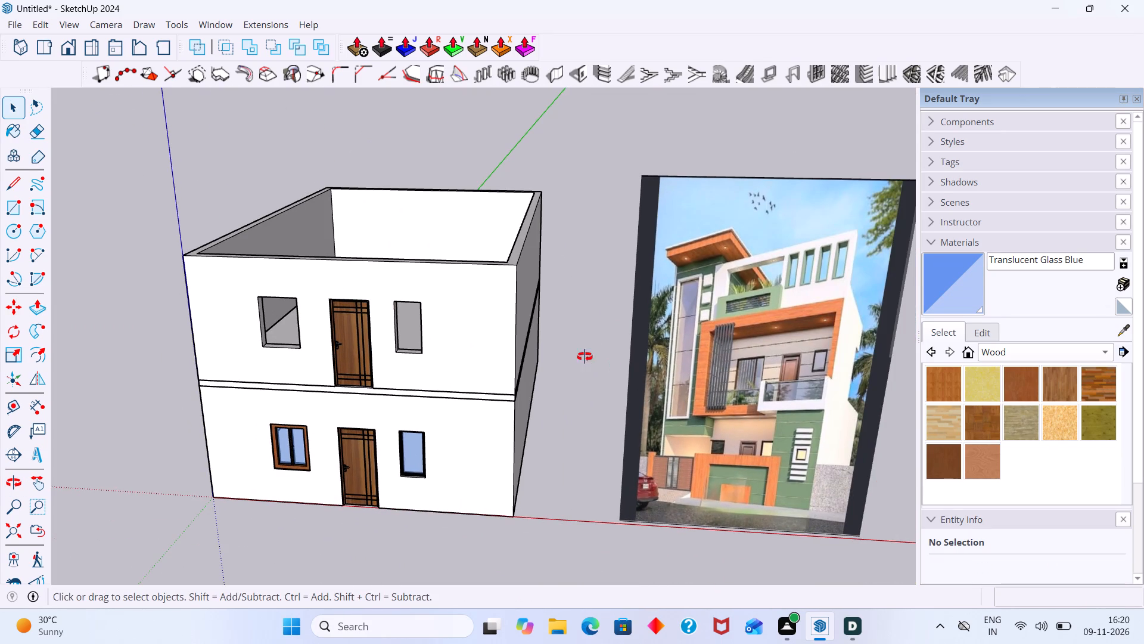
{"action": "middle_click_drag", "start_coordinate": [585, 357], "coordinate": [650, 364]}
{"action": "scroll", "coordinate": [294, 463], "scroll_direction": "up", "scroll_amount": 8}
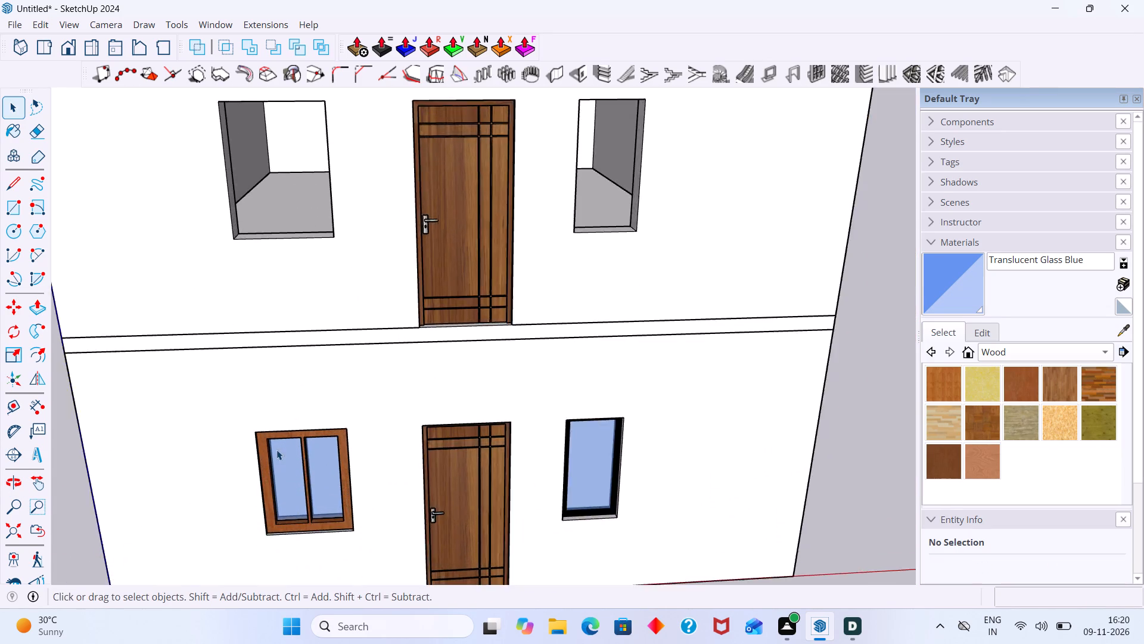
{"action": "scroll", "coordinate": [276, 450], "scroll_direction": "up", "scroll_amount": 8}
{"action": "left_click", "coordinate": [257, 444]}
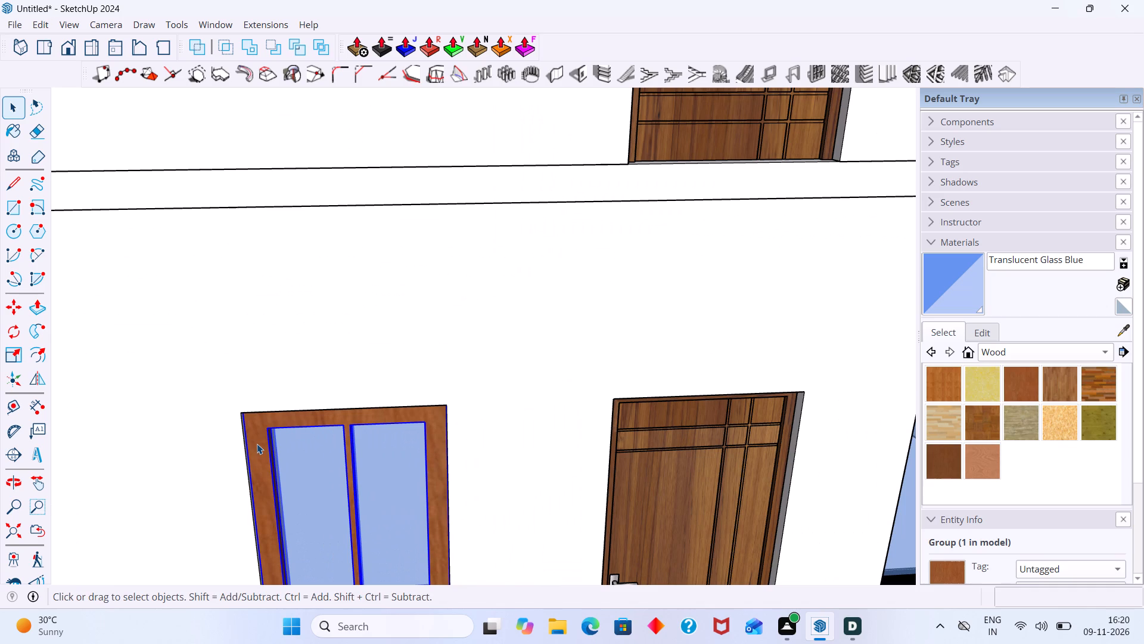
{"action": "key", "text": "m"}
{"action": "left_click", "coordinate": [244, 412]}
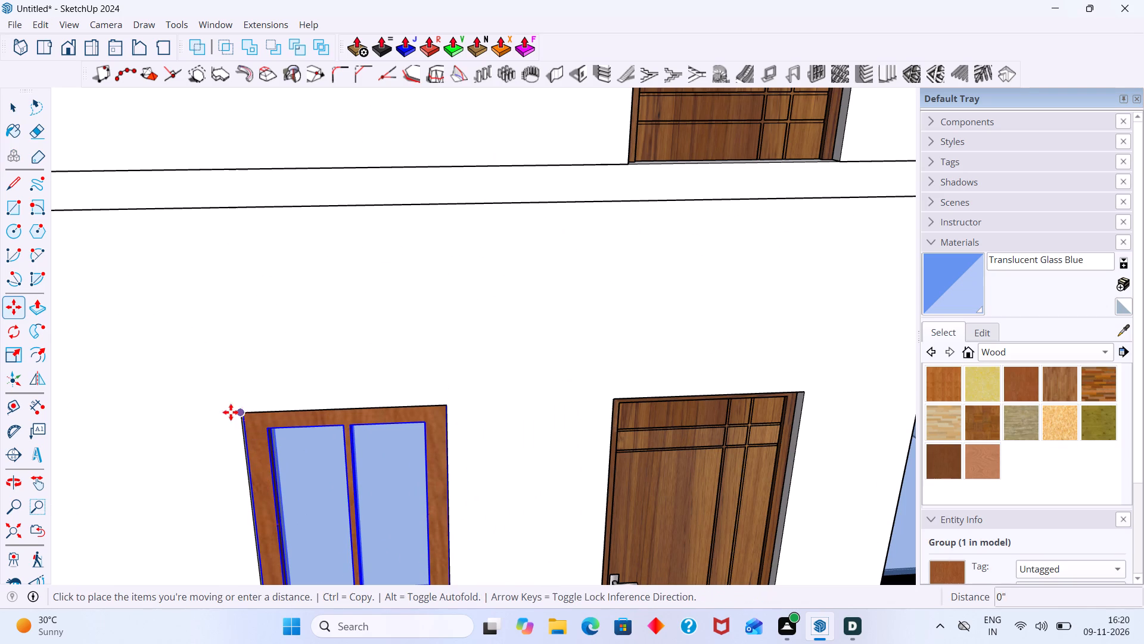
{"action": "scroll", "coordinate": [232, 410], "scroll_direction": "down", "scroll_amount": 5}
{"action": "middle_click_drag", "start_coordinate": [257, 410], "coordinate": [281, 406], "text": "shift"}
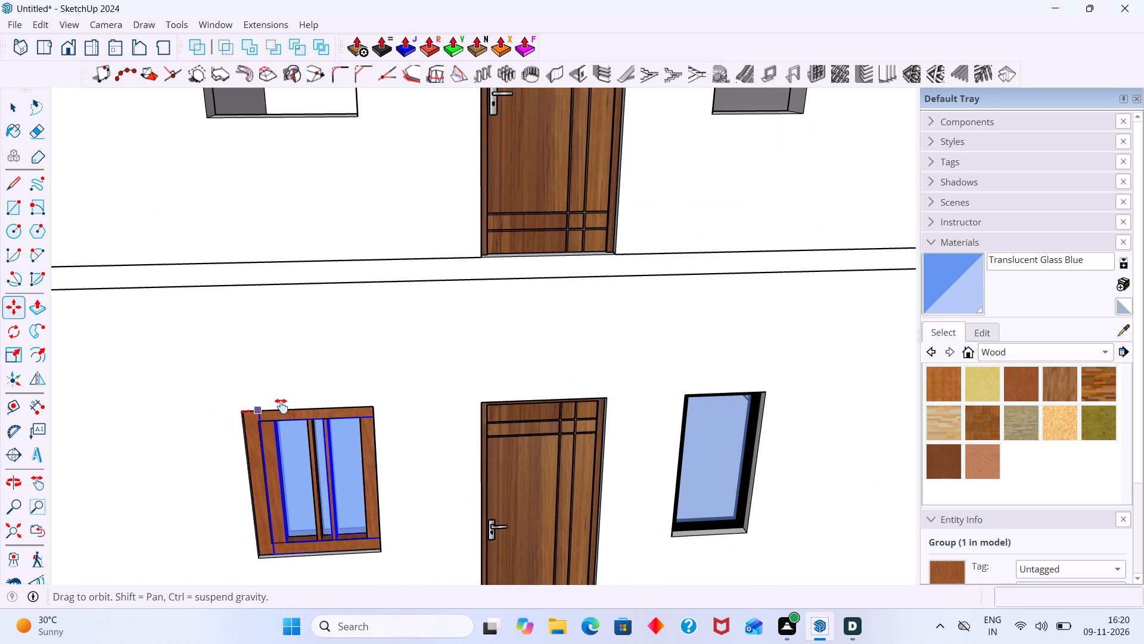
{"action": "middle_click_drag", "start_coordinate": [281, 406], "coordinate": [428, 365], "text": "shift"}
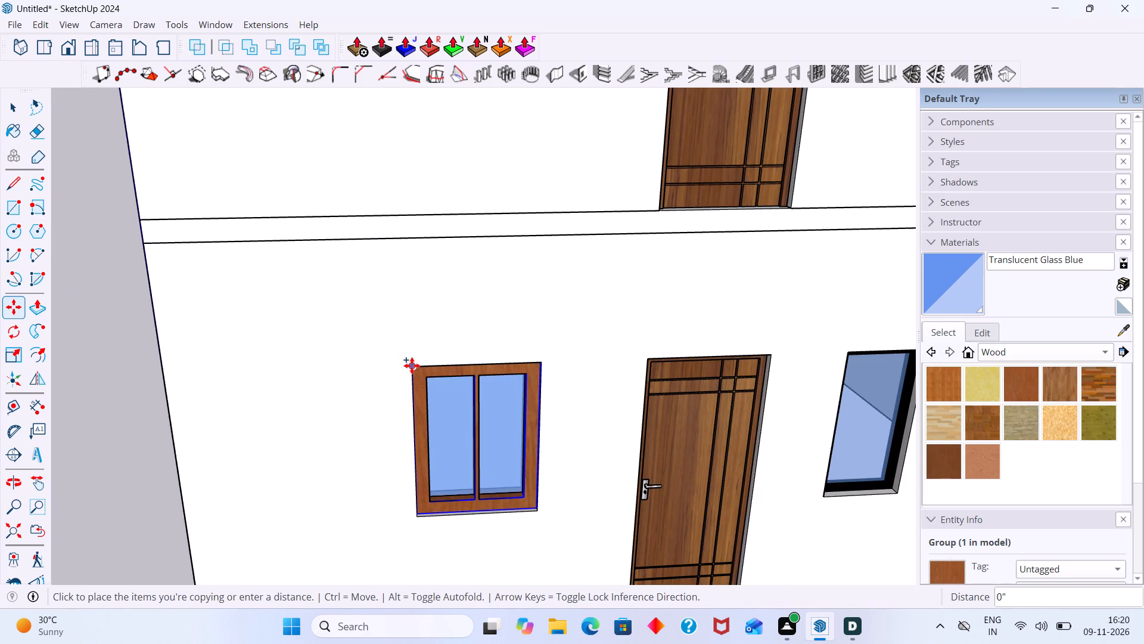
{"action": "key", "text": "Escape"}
Copy the ground-floor wooden two-pane window by its lower corner about 18' 8" up onto the top edge of the upper-floor front wall.
{"action": "key", "text": "space"}
{"action": "left_click", "coordinate": [421, 470]}
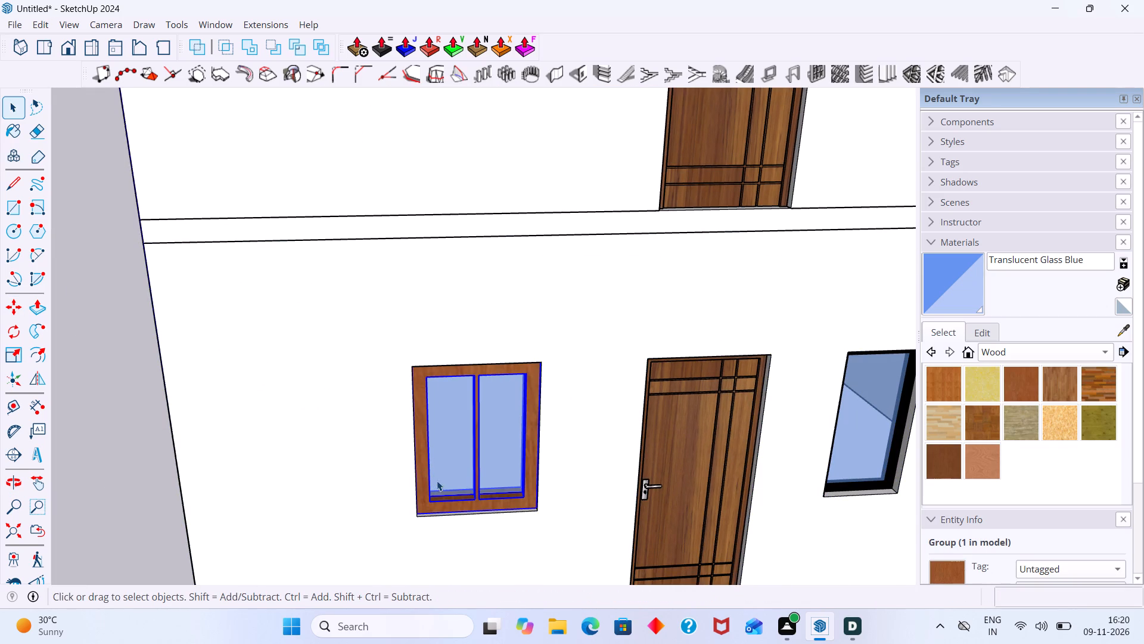
{"action": "middle_click_drag", "start_coordinate": [438, 483], "coordinate": [382, 501]}
{"action": "key", "text": "m"}
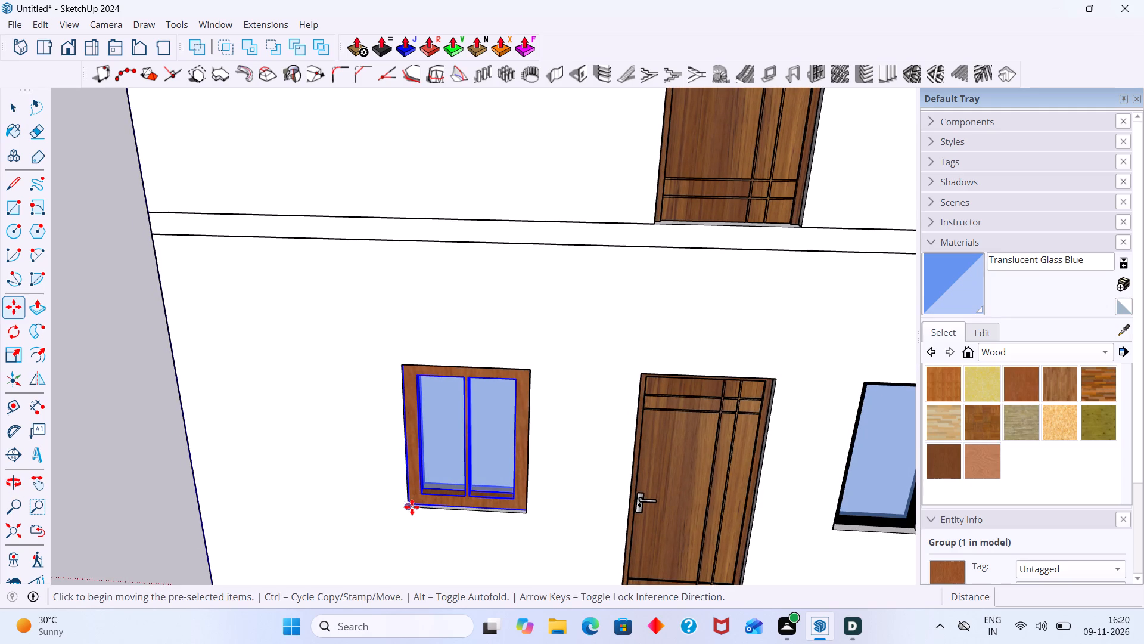
{"action": "left_click", "coordinate": [409, 504]}
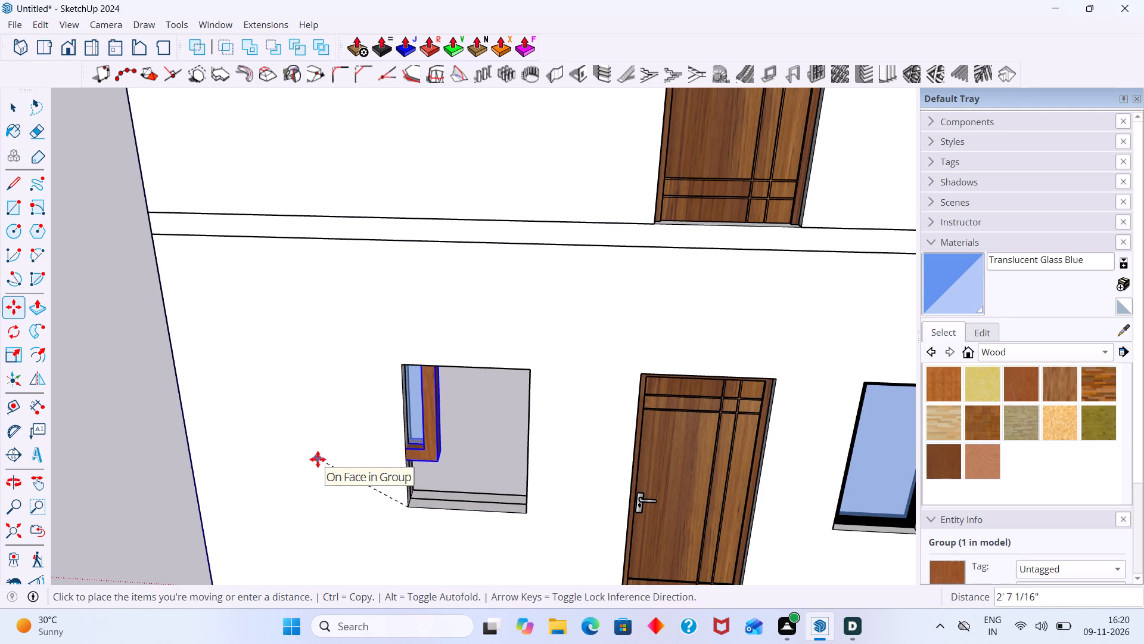
{"action": "scroll", "coordinate": [375, 374], "scroll_direction": "down", "scroll_amount": 9}
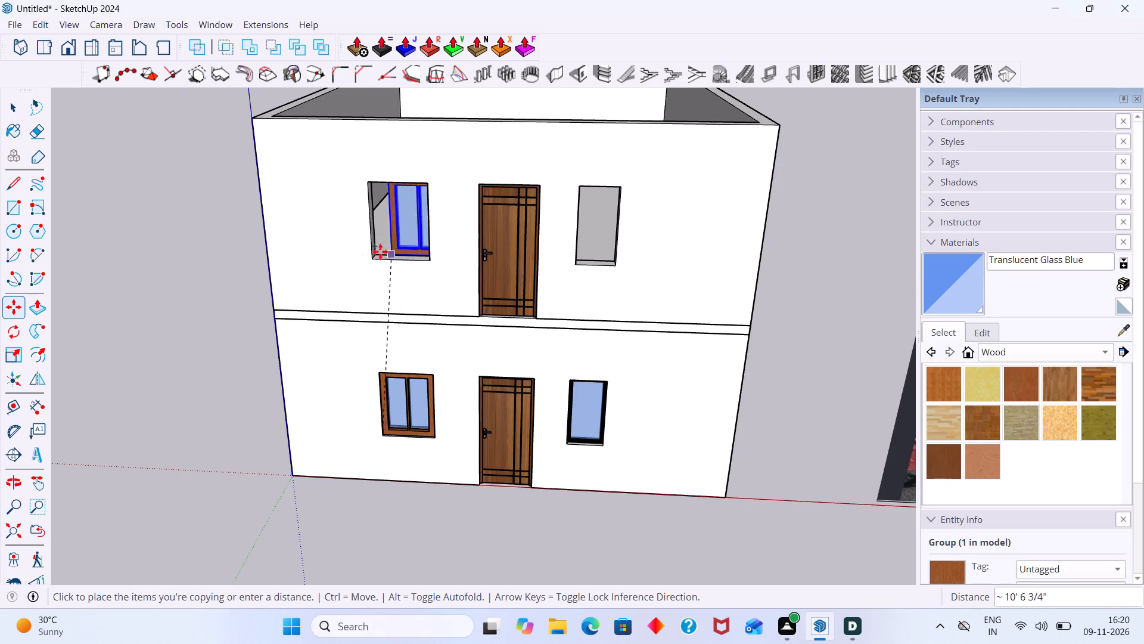
{"action": "scroll", "coordinate": [361, 259], "scroll_direction": "down", "scroll_amount": 1}
{"action": "scroll", "coordinate": [307, 265], "scroll_direction": "down", "scroll_amount": 6}
{"action": "middle_click_drag", "start_coordinate": [360, 281], "coordinate": [380, 332]}
{"action": "scroll", "coordinate": [325, 277], "scroll_direction": "up", "scroll_amount": 2}
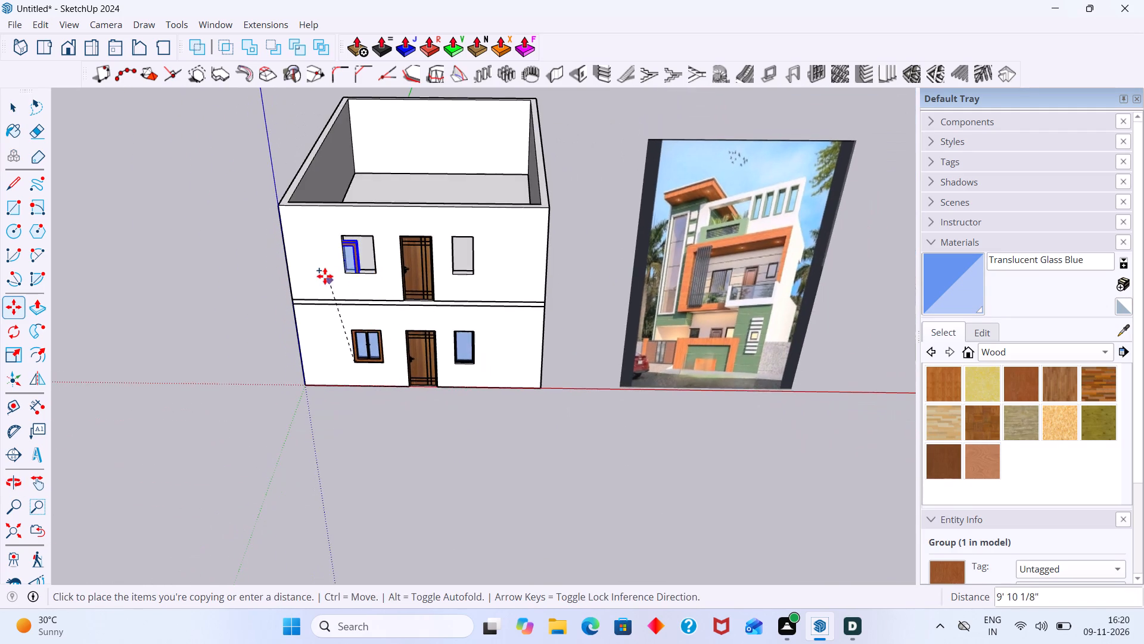
{"action": "scroll", "coordinate": [325, 276], "scroll_direction": "up", "scroll_amount": 4}
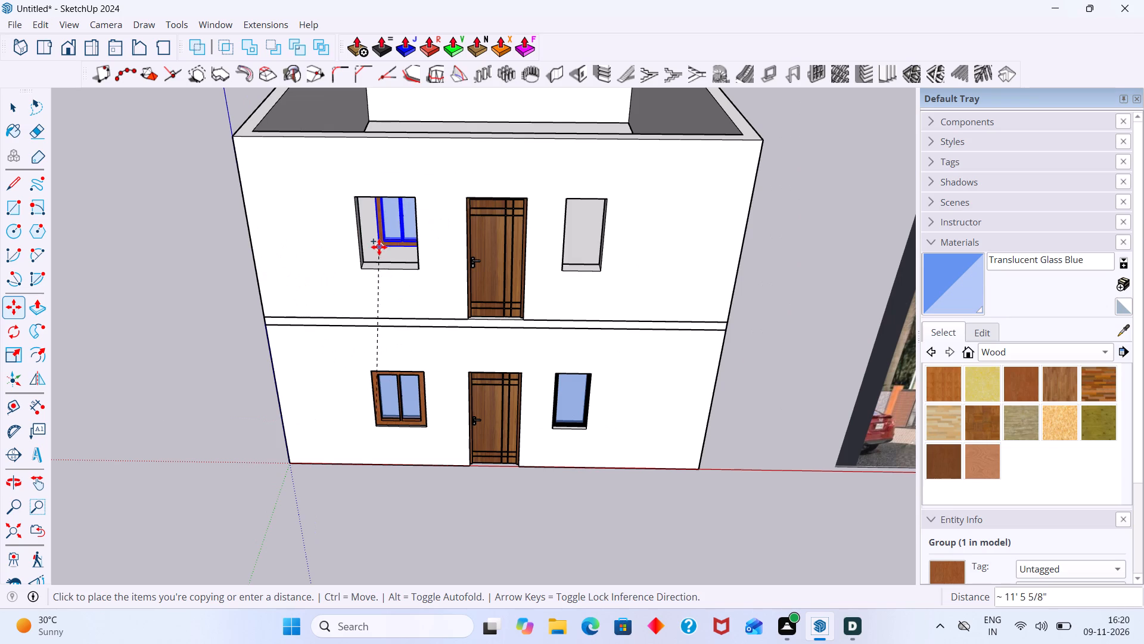
{"action": "middle_click_drag", "start_coordinate": [390, 239], "coordinate": [393, 302]}
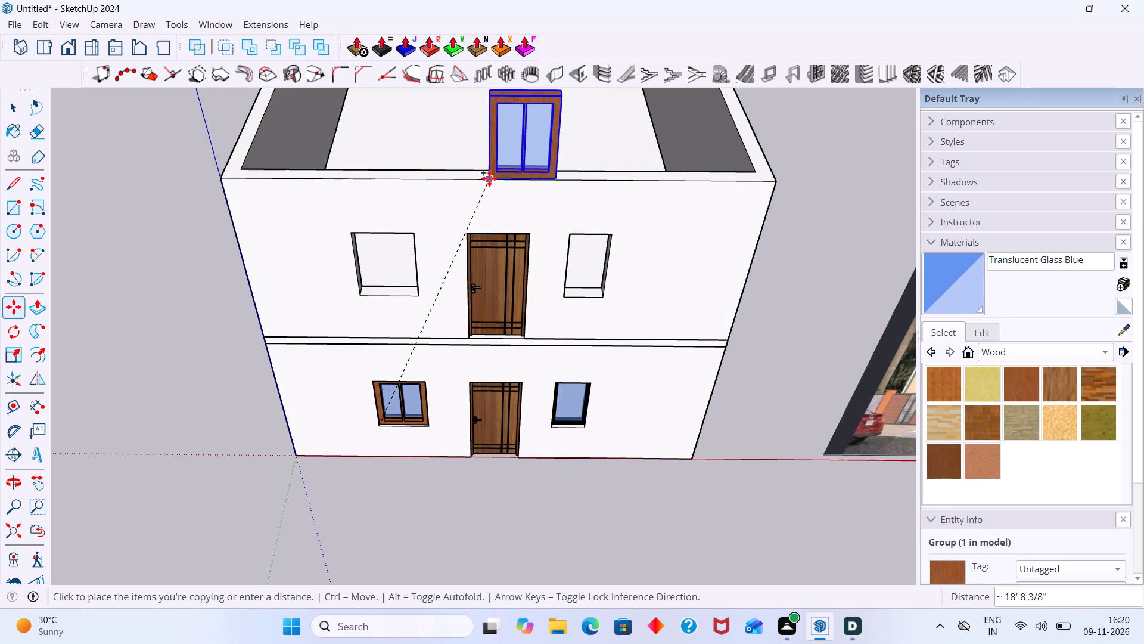
{"action": "left_click", "coordinate": [489, 178]}
Move the copied wooden window by its lower back corner about 9' 7" to the midpoint of the upper-floor opening's lower side edge, and deselect it.
{"action": "scroll", "coordinate": [493, 177], "scroll_direction": "up", "scroll_amount": 3}
{"action": "middle_click_drag", "start_coordinate": [463, 197], "coordinate": [610, 202]}
{"action": "scroll", "coordinate": [520, 177], "scroll_direction": "up", "scroll_amount": 3}
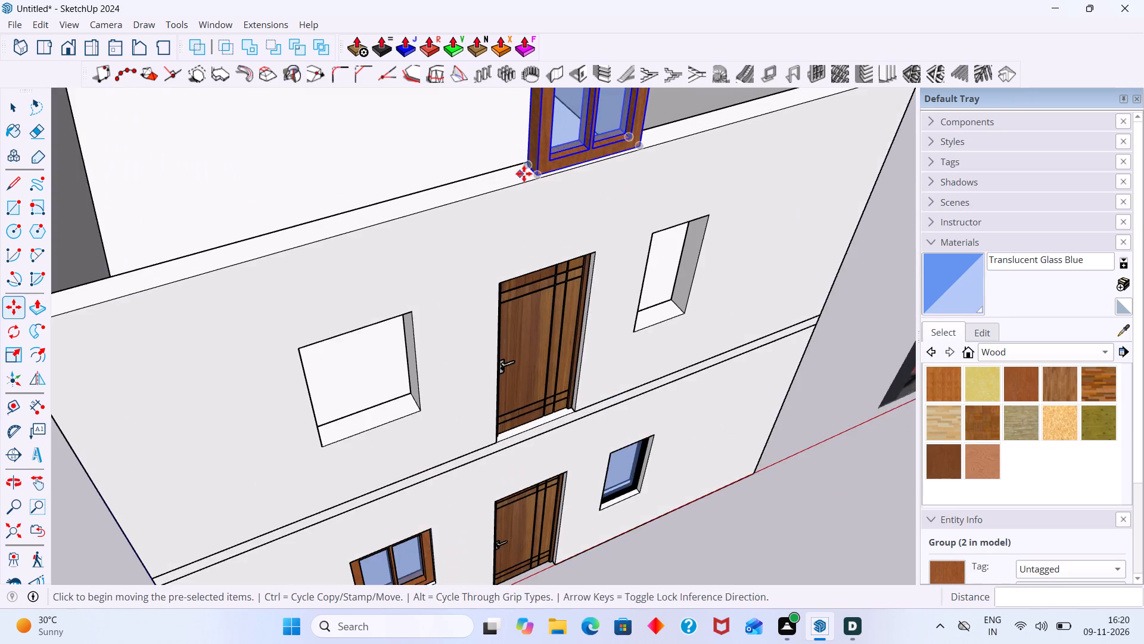
{"action": "scroll", "coordinate": [524, 174], "scroll_direction": "up", "scroll_amount": 8}
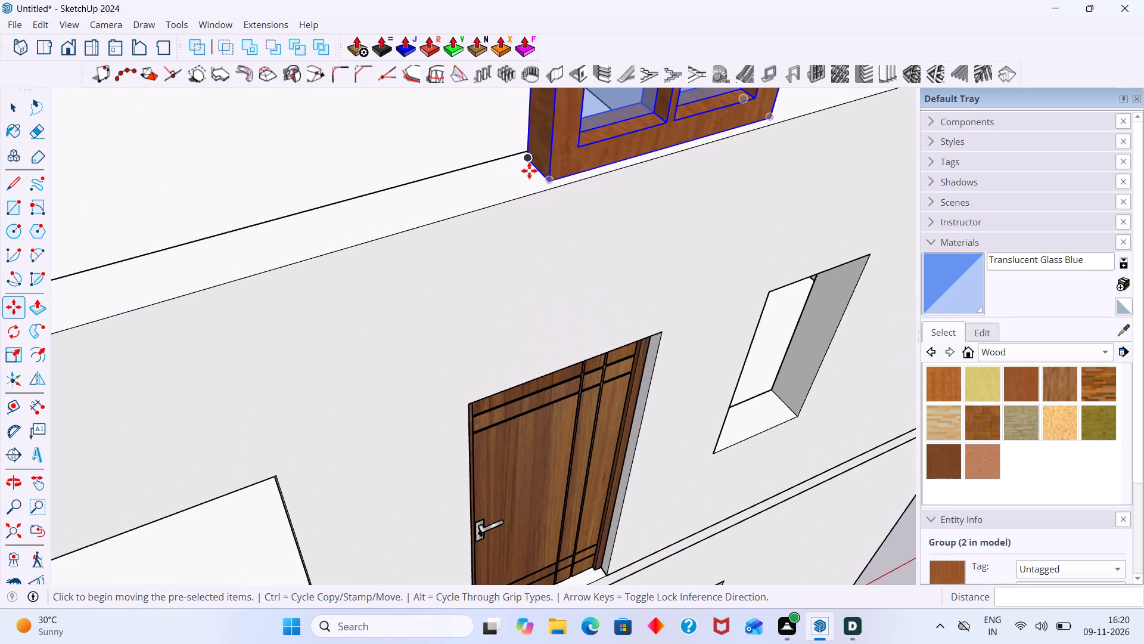
{"action": "left_click", "coordinate": [533, 169]}
{"action": "scroll", "coordinate": [465, 293], "scroll_direction": "down", "scroll_amount": 7}
{"action": "scroll", "coordinate": [408, 350], "scroll_direction": "down", "scroll_amount": 2}
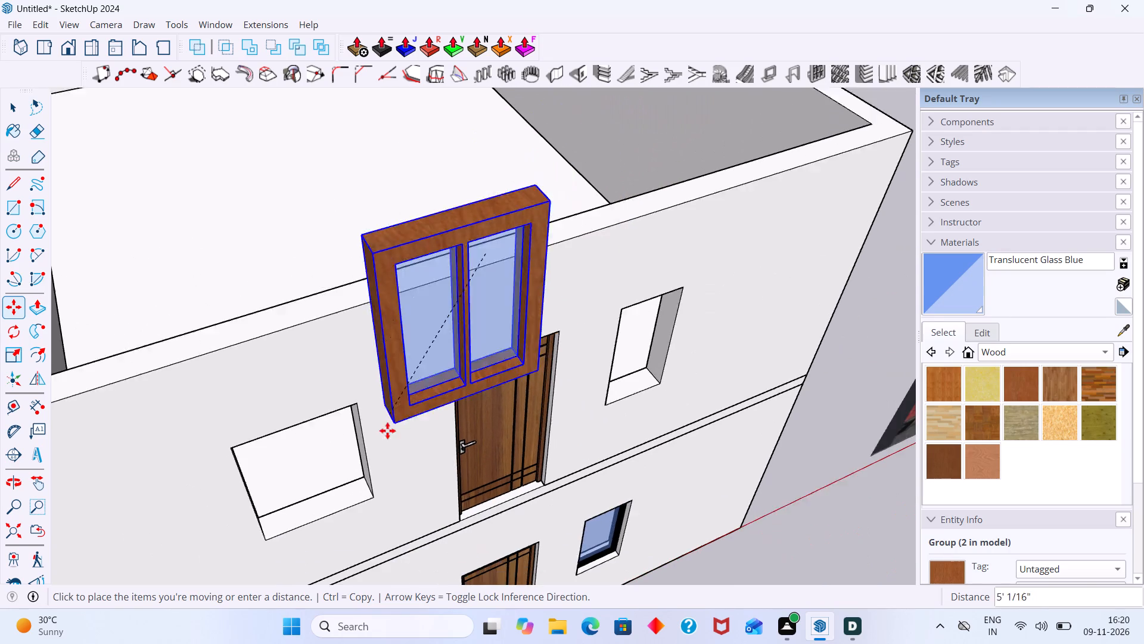
{"action": "scroll", "coordinate": [387, 431], "scroll_direction": "down", "scroll_amount": 3}
{"action": "middle_click_drag", "start_coordinate": [358, 499], "coordinate": [436, 359], "text": "shift"}
{"action": "middle_click_drag", "start_coordinate": [391, 374], "coordinate": [255, 349]}
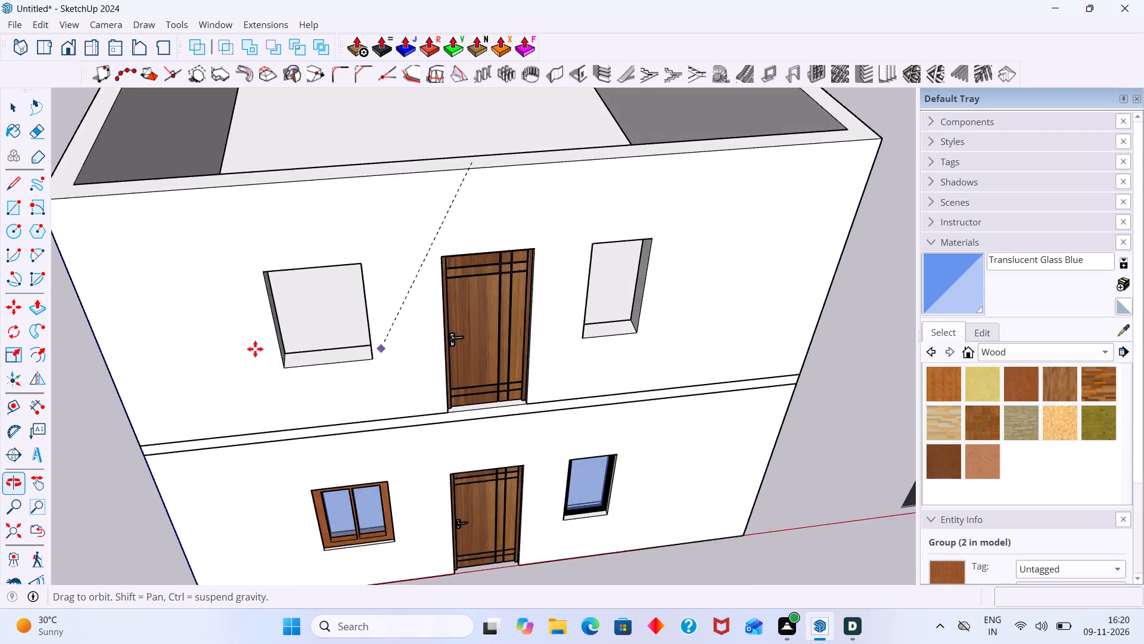
{"action": "middle_click_drag", "start_coordinate": [255, 349], "coordinate": [260, 346]}
{"action": "scroll", "coordinate": [275, 355], "scroll_direction": "up", "scroll_amount": 12}
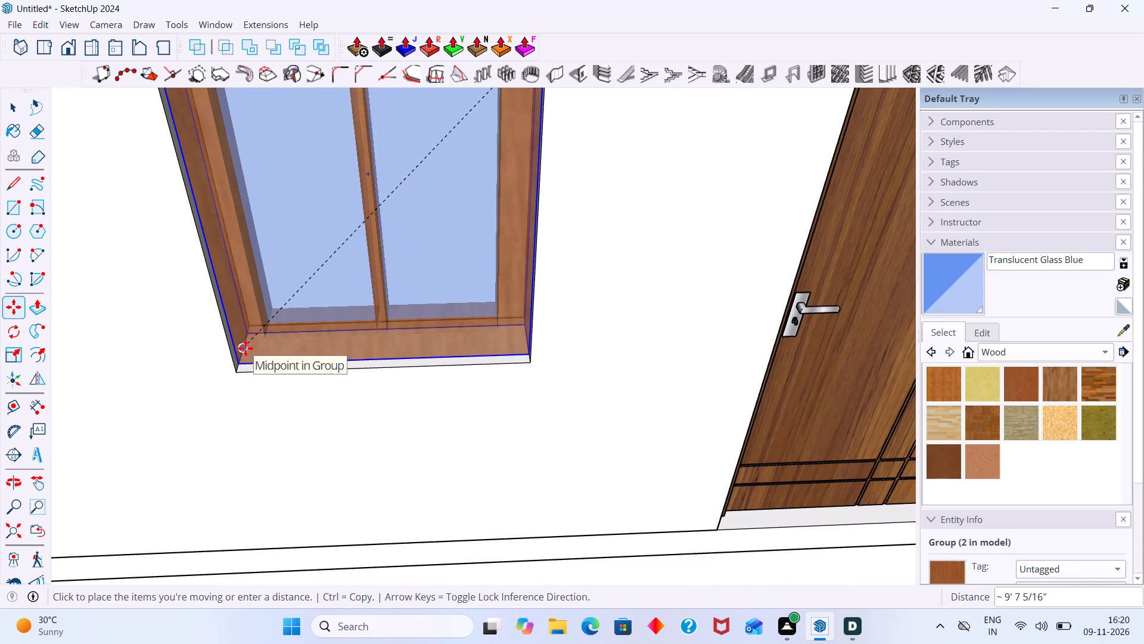
{"action": "left_click", "coordinate": [245, 348]}
{"action": "key", "text": "space"}
{"action": "scroll", "coordinate": [277, 385], "scroll_direction": "down", "scroll_amount": 13}
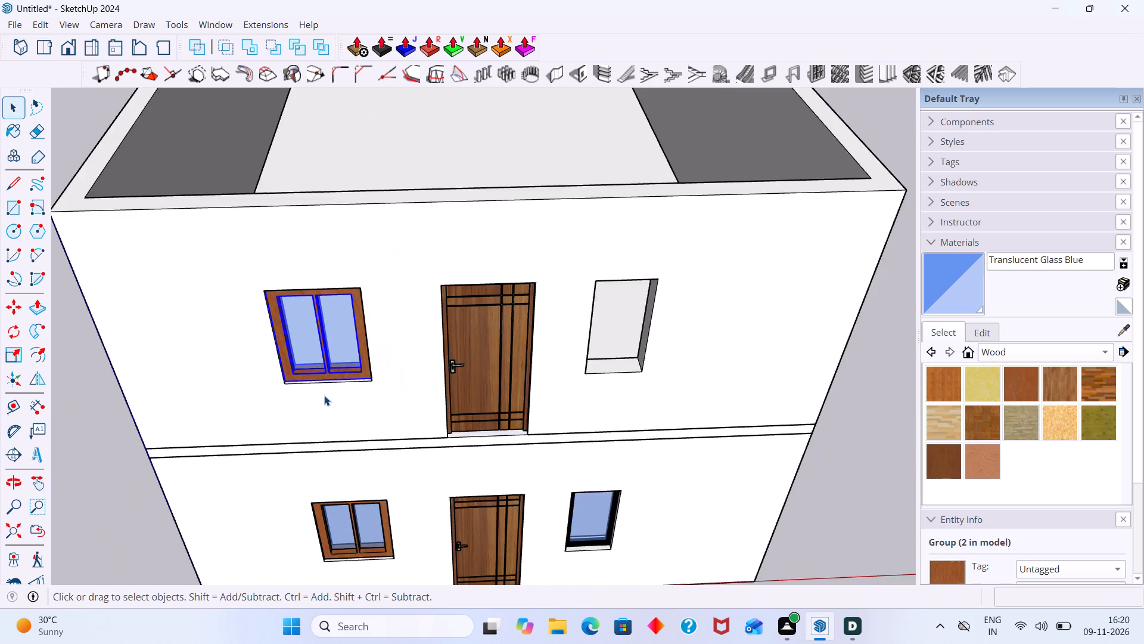
{"action": "scroll", "coordinate": [324, 395], "scroll_direction": "down", "scroll_amount": 3}
{"action": "left_click", "coordinate": [127, 425]}
Examine how the copied wooden window and door sit in the upper-floor front wall.
{"action": "scroll", "coordinate": [222, 417], "scroll_direction": "down", "scroll_amount": 3}
{"action": "middle_click_drag", "start_coordinate": [293, 451], "coordinate": [363, 346]}
{"action": "scroll", "coordinate": [336, 319], "scroll_direction": "up", "scroll_amount": 8}
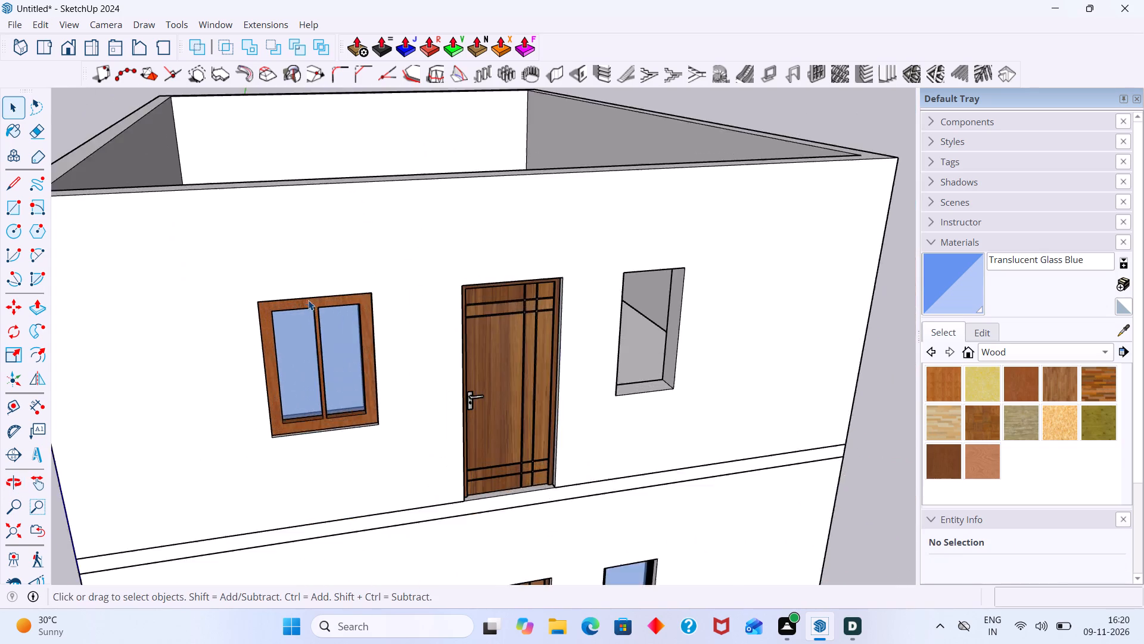
{"action": "scroll", "coordinate": [308, 300], "scroll_direction": "up", "scroll_amount": 3}
{"action": "scroll", "coordinate": [287, 378], "scroll_direction": "up", "scroll_amount": 6}
{"action": "middle_click_drag", "start_coordinate": [298, 367], "coordinate": [420, 290]}
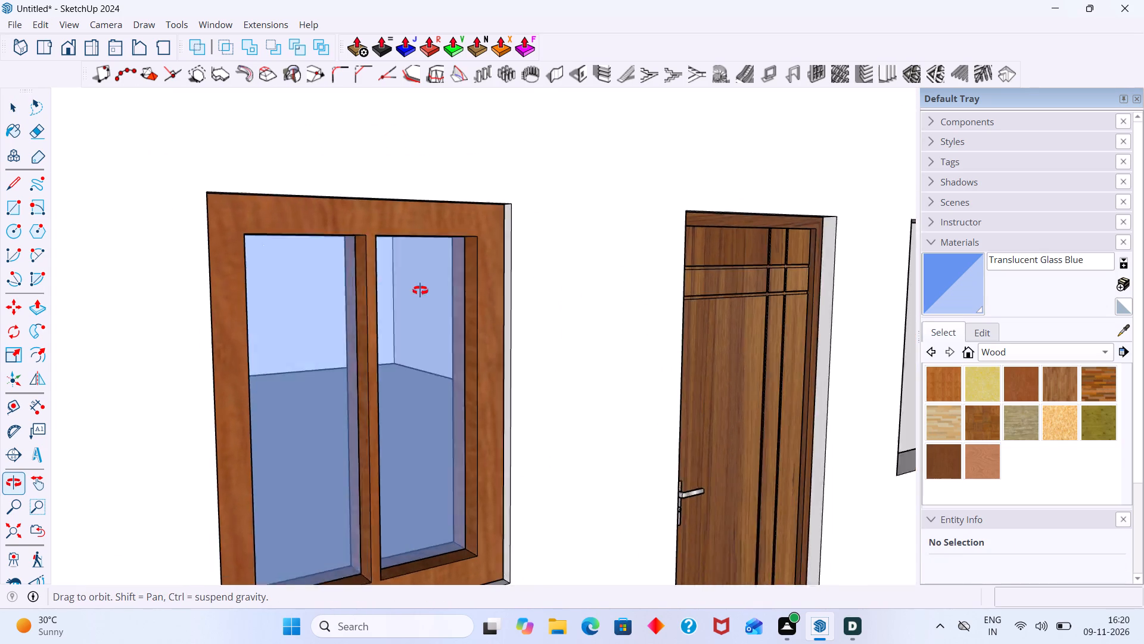
{"action": "middle_click_drag", "start_coordinate": [420, 290], "coordinate": [304, 324]}
{"action": "scroll", "coordinate": [338, 324], "scroll_direction": "down", "scroll_amount": 17}
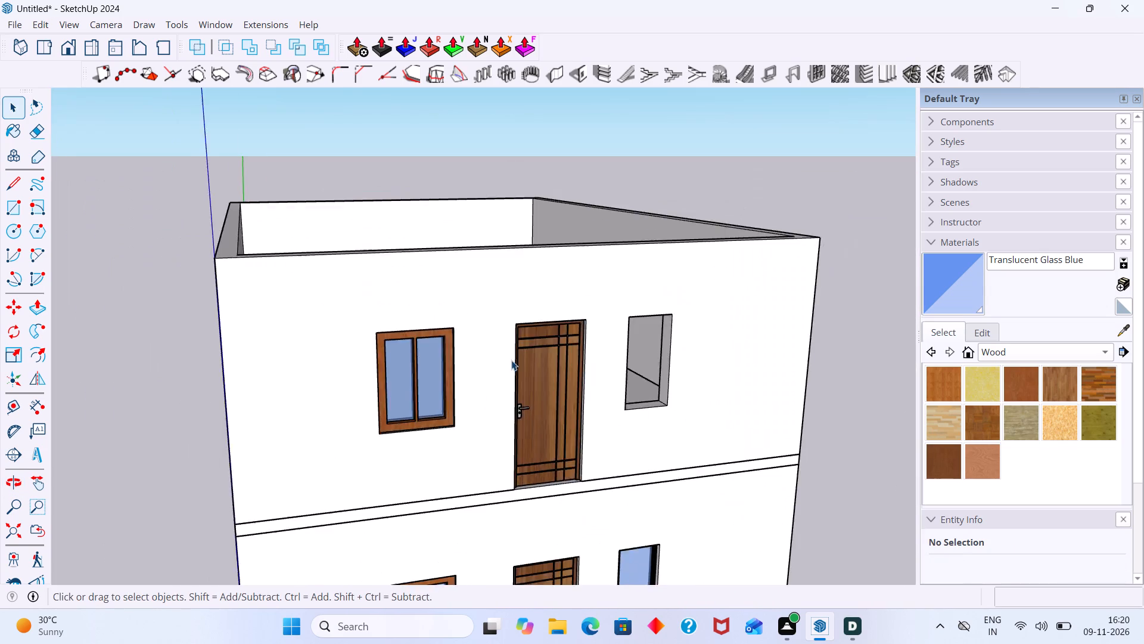
{"action": "scroll", "coordinate": [511, 360], "scroll_direction": "down", "scroll_amount": 5}
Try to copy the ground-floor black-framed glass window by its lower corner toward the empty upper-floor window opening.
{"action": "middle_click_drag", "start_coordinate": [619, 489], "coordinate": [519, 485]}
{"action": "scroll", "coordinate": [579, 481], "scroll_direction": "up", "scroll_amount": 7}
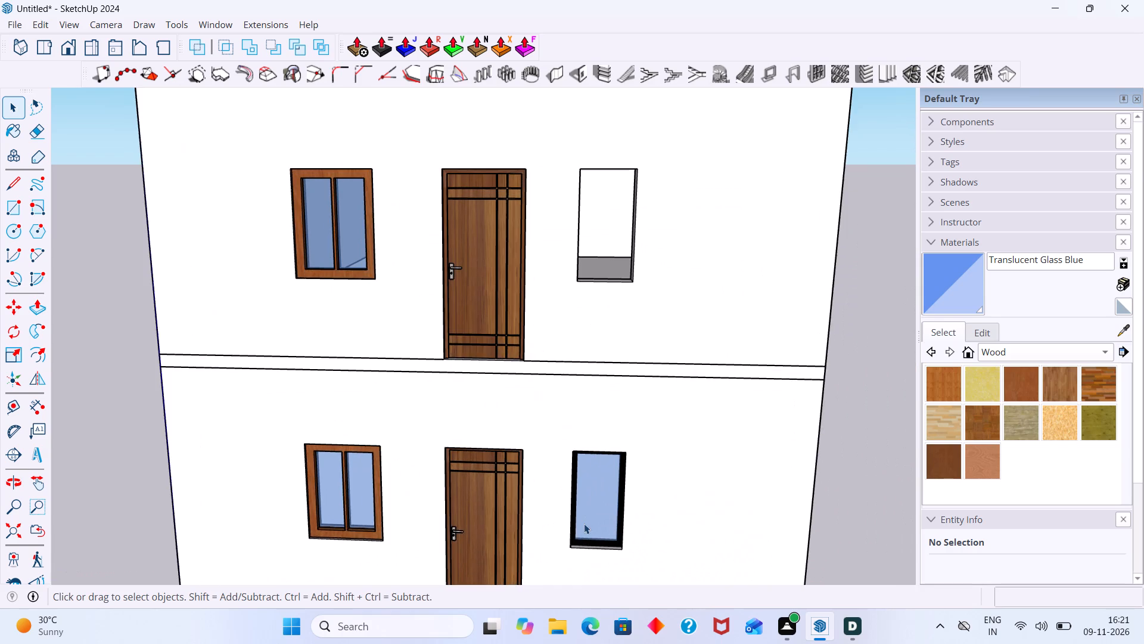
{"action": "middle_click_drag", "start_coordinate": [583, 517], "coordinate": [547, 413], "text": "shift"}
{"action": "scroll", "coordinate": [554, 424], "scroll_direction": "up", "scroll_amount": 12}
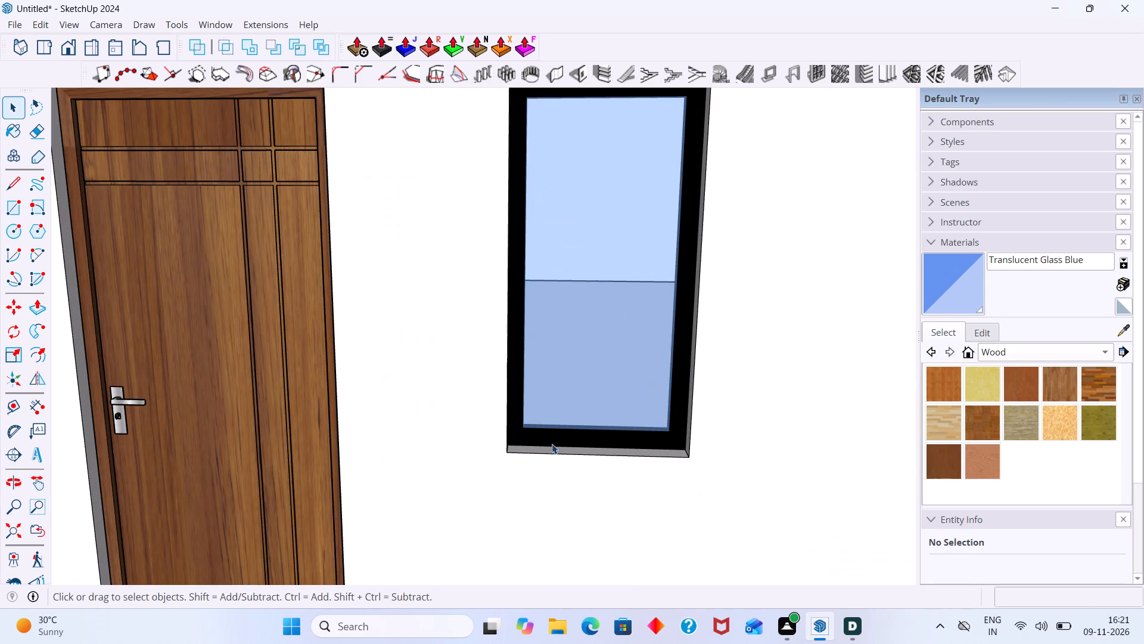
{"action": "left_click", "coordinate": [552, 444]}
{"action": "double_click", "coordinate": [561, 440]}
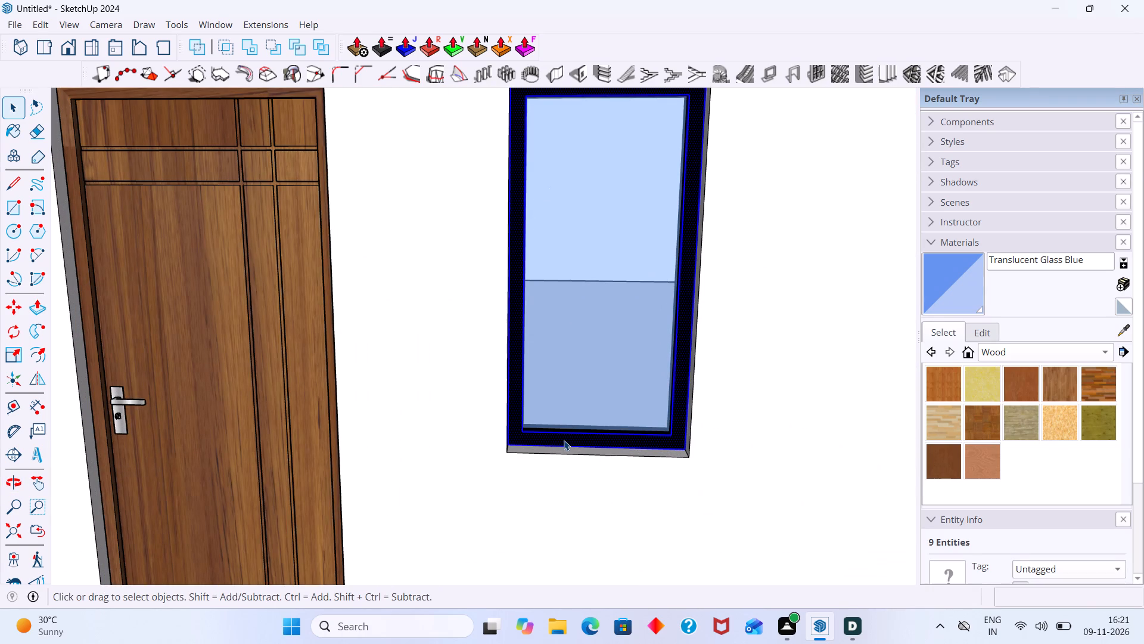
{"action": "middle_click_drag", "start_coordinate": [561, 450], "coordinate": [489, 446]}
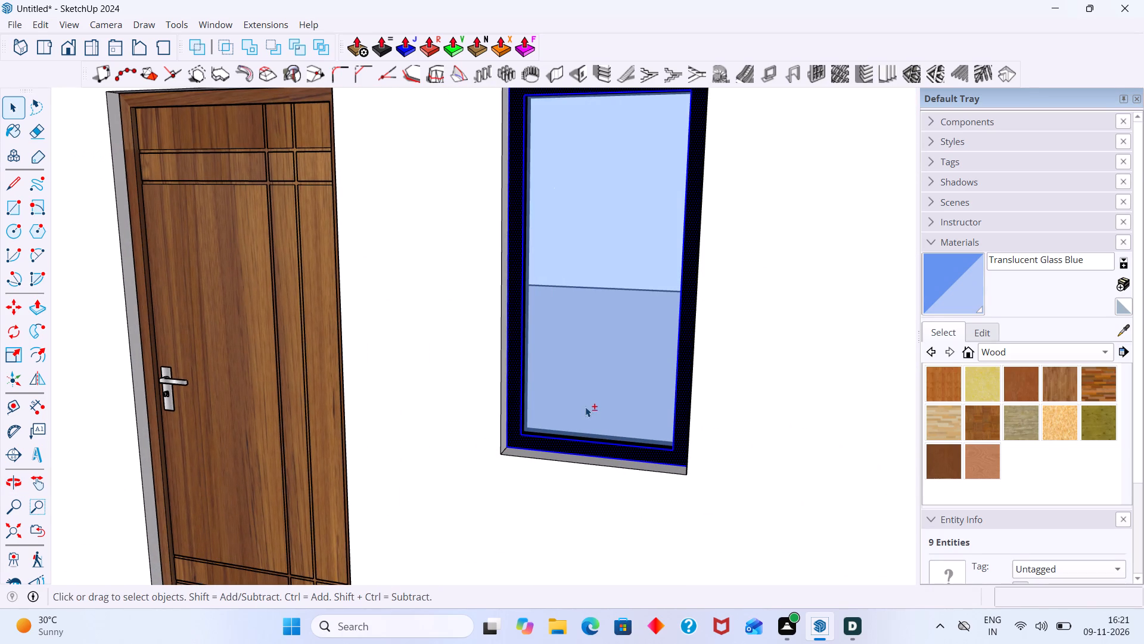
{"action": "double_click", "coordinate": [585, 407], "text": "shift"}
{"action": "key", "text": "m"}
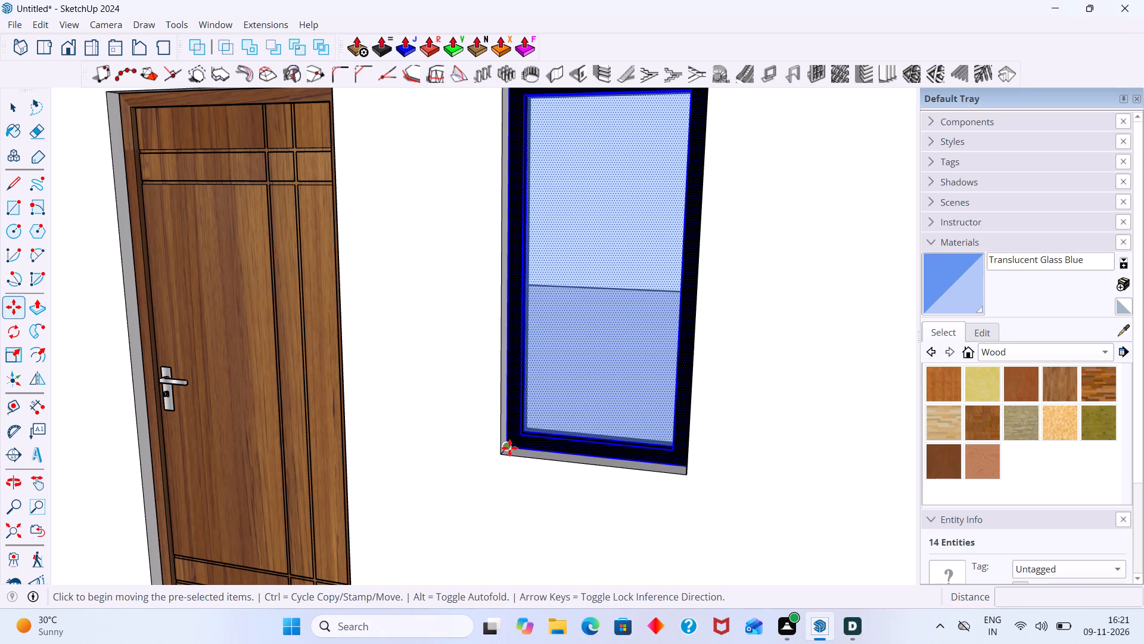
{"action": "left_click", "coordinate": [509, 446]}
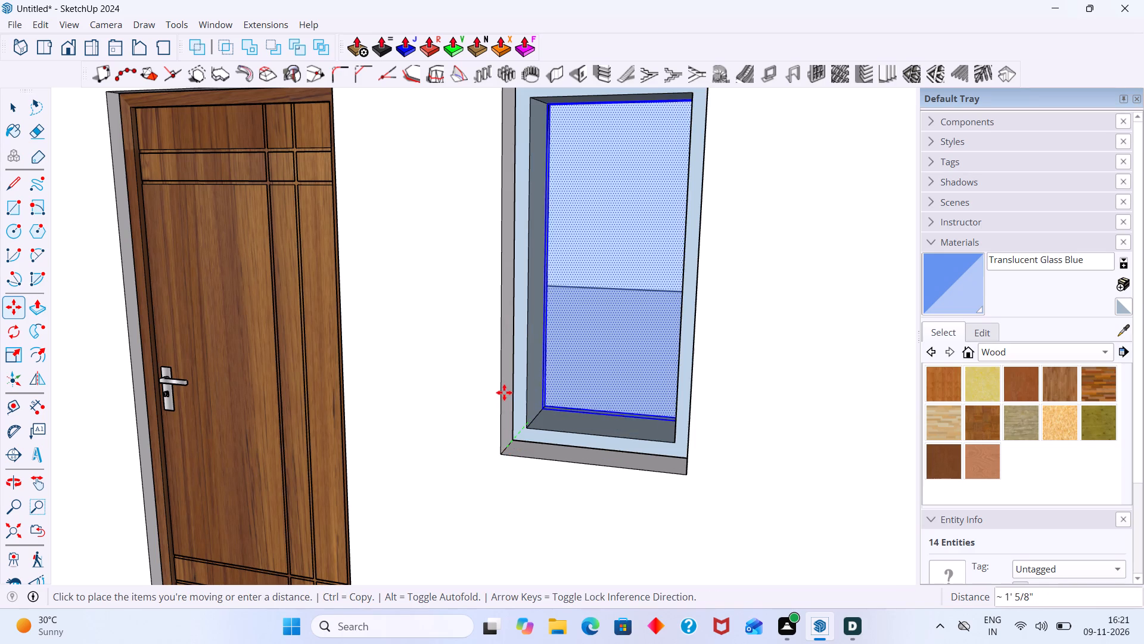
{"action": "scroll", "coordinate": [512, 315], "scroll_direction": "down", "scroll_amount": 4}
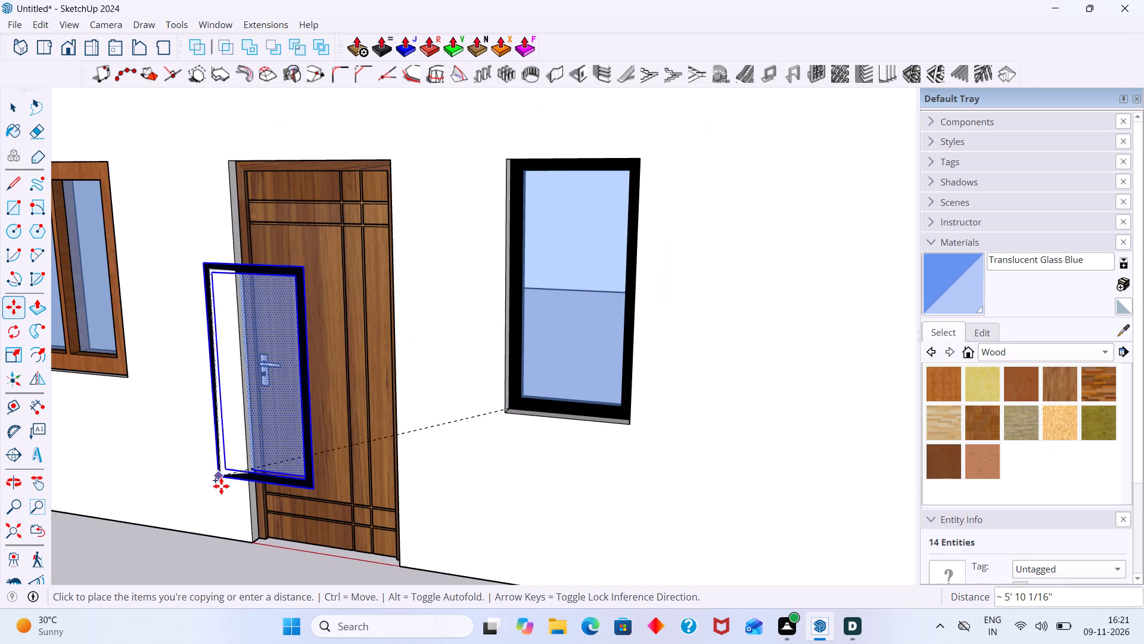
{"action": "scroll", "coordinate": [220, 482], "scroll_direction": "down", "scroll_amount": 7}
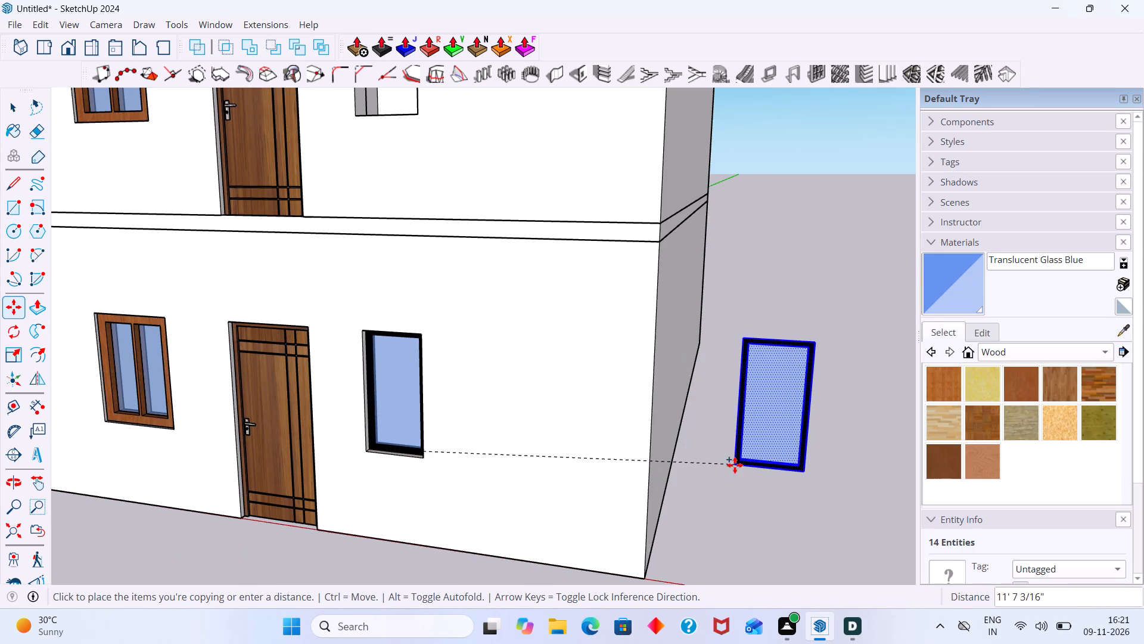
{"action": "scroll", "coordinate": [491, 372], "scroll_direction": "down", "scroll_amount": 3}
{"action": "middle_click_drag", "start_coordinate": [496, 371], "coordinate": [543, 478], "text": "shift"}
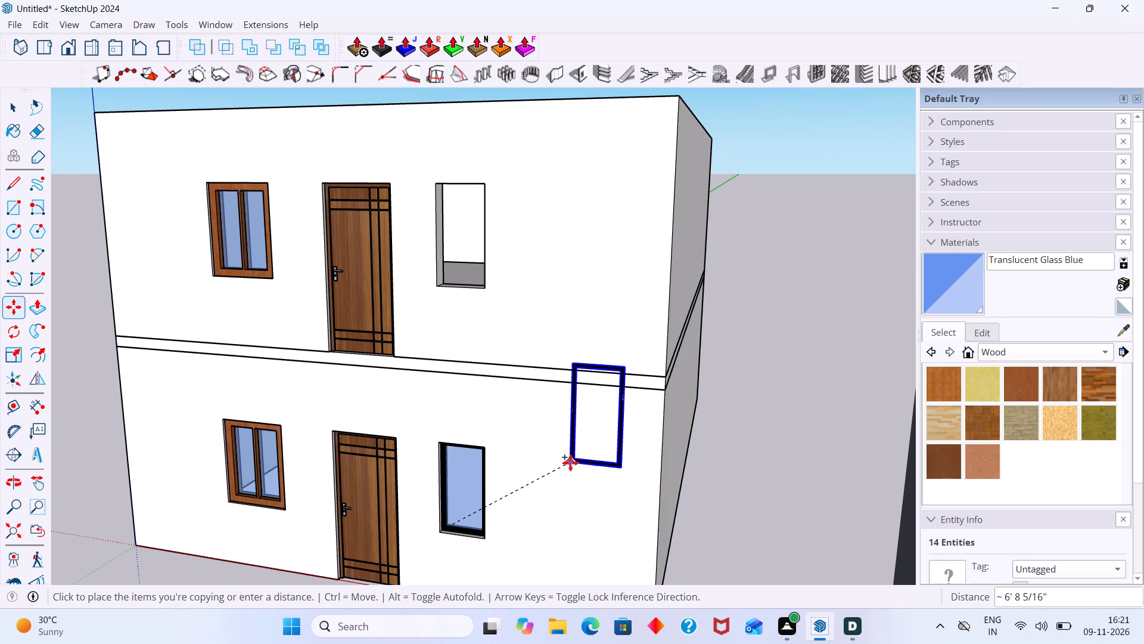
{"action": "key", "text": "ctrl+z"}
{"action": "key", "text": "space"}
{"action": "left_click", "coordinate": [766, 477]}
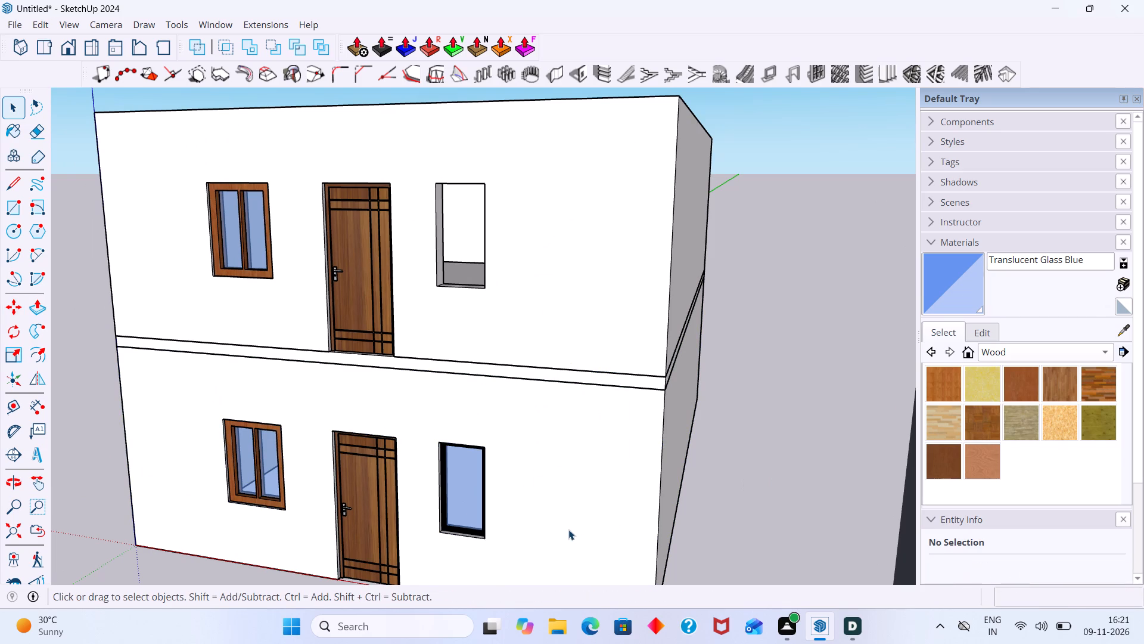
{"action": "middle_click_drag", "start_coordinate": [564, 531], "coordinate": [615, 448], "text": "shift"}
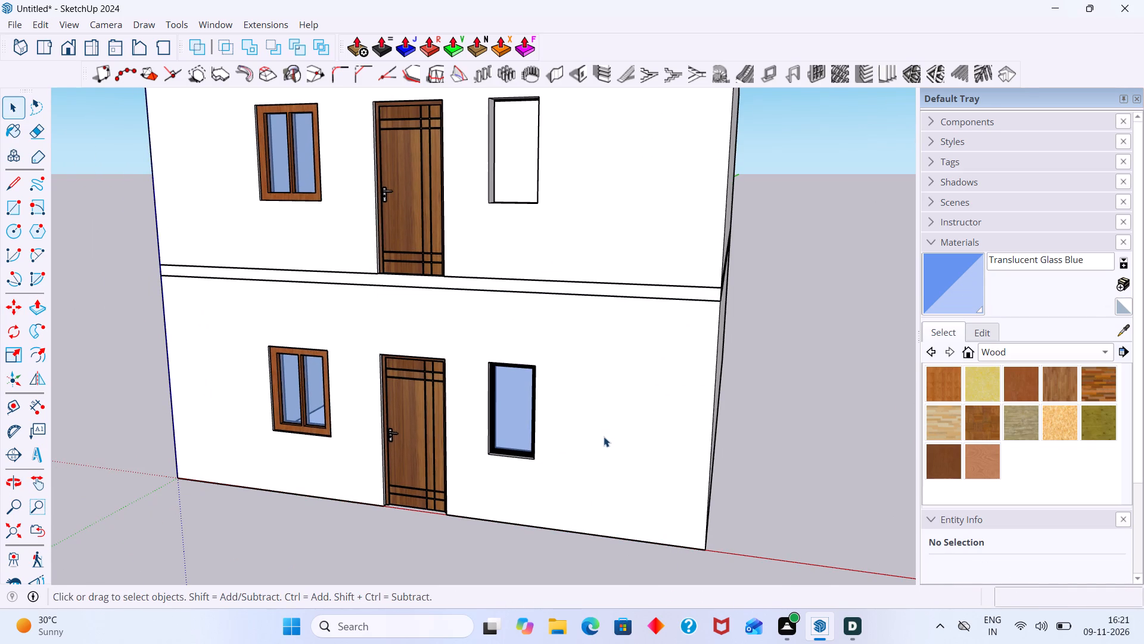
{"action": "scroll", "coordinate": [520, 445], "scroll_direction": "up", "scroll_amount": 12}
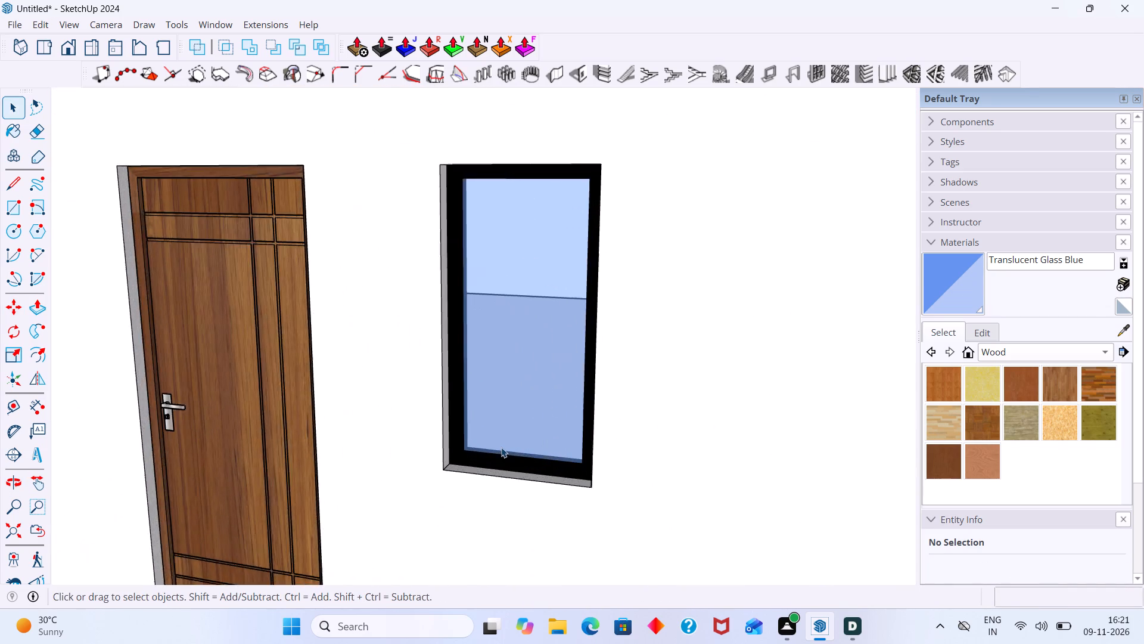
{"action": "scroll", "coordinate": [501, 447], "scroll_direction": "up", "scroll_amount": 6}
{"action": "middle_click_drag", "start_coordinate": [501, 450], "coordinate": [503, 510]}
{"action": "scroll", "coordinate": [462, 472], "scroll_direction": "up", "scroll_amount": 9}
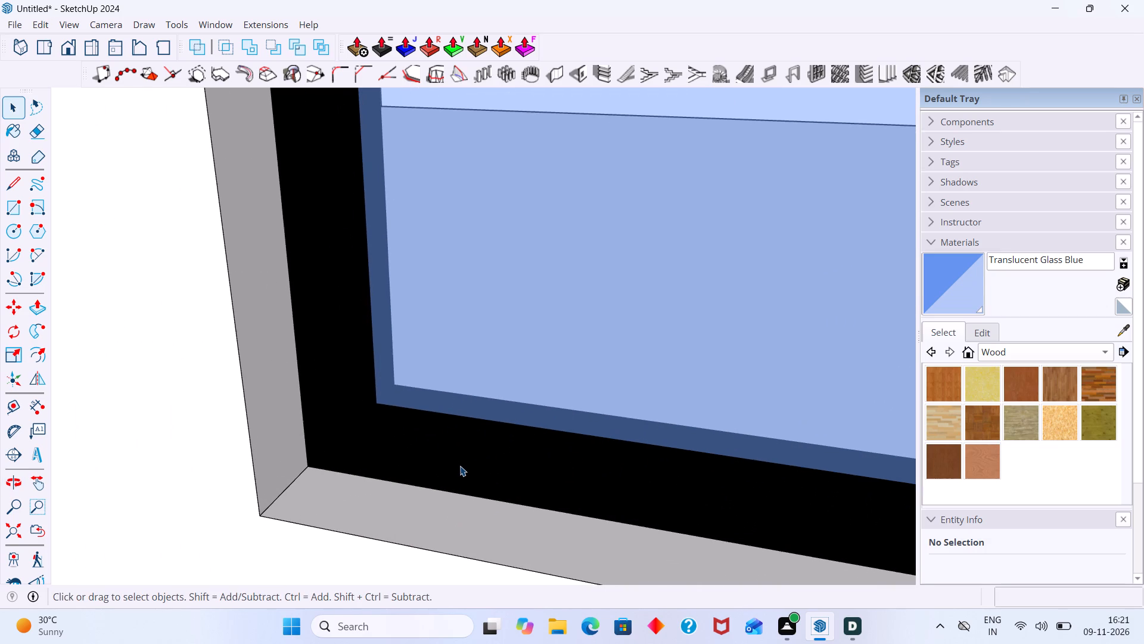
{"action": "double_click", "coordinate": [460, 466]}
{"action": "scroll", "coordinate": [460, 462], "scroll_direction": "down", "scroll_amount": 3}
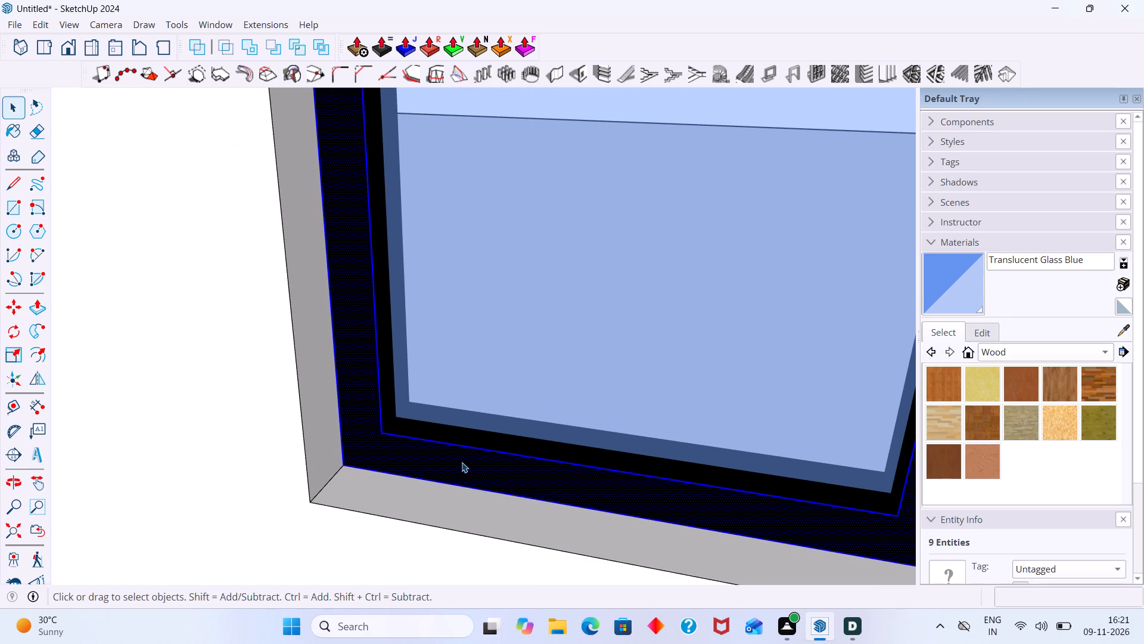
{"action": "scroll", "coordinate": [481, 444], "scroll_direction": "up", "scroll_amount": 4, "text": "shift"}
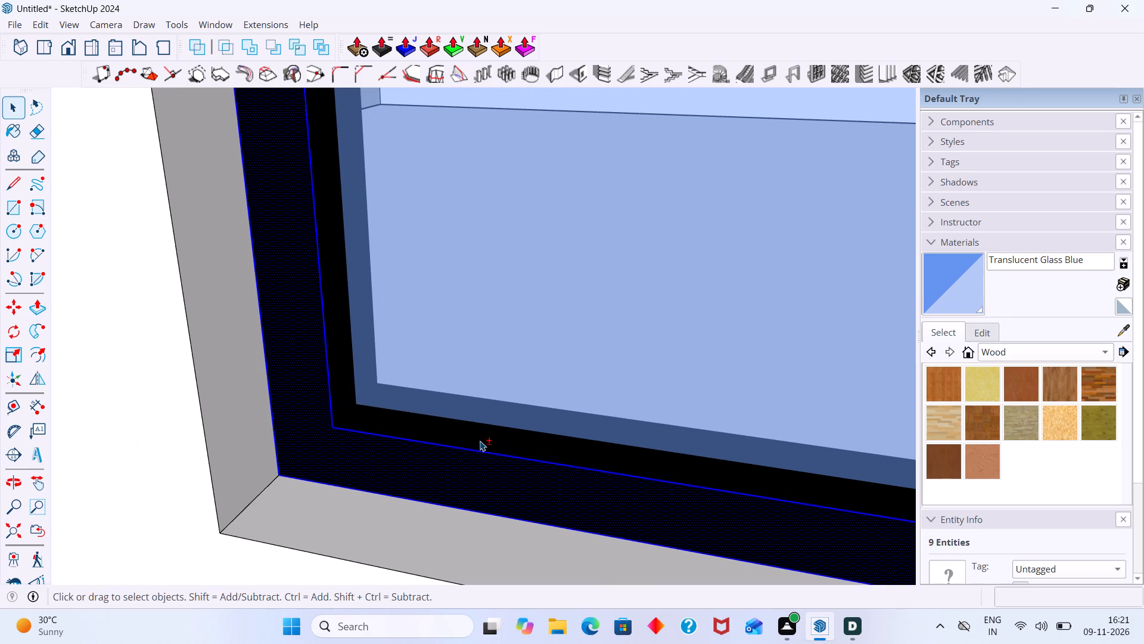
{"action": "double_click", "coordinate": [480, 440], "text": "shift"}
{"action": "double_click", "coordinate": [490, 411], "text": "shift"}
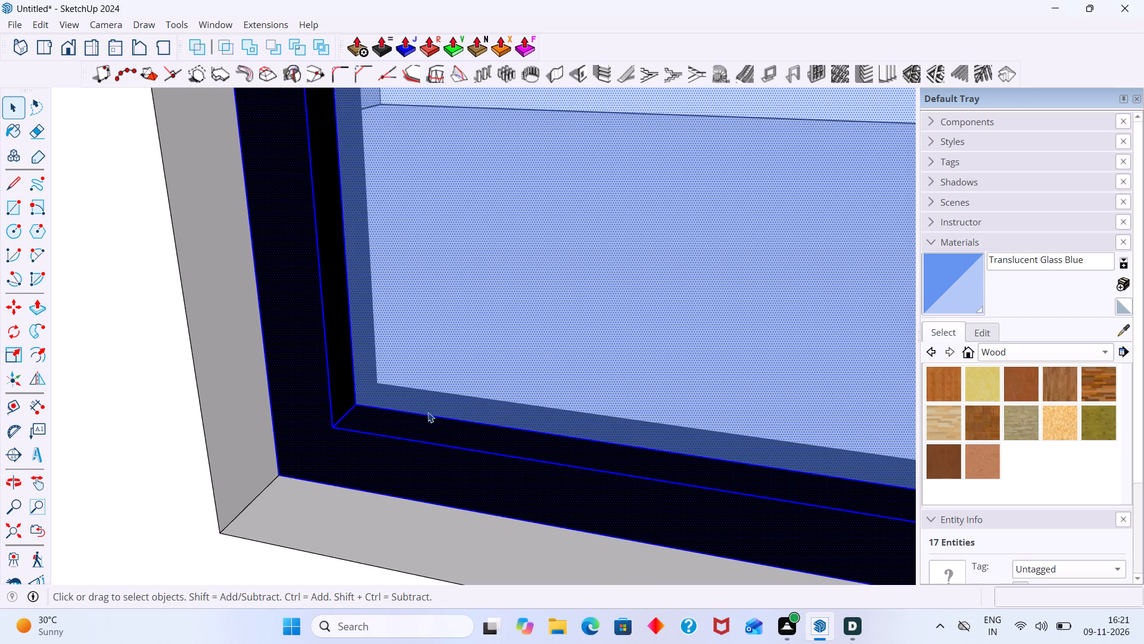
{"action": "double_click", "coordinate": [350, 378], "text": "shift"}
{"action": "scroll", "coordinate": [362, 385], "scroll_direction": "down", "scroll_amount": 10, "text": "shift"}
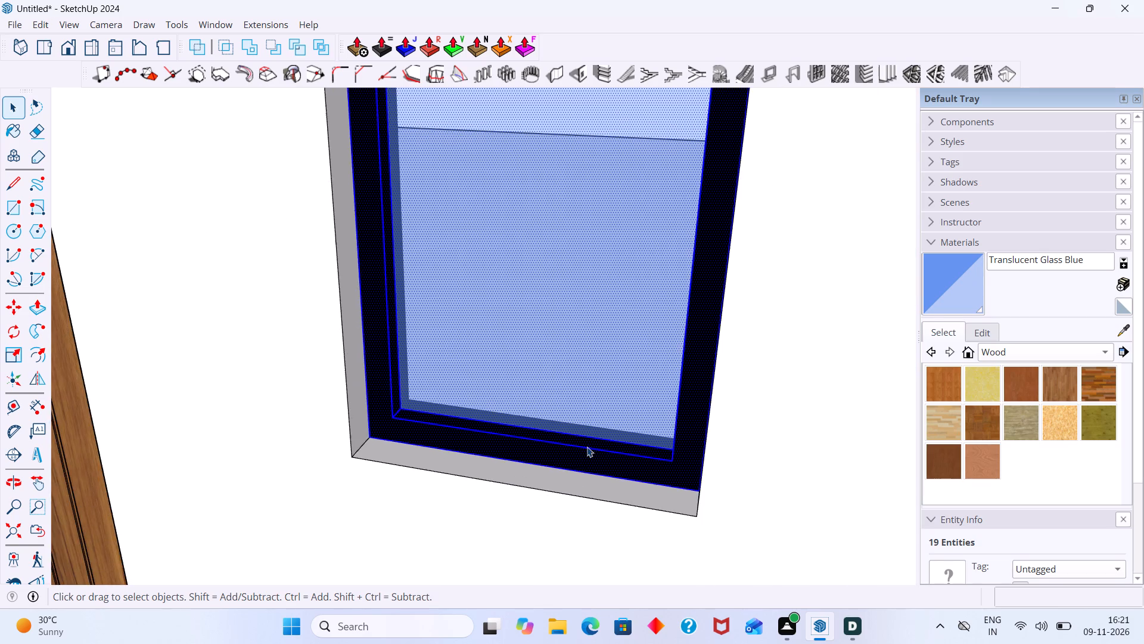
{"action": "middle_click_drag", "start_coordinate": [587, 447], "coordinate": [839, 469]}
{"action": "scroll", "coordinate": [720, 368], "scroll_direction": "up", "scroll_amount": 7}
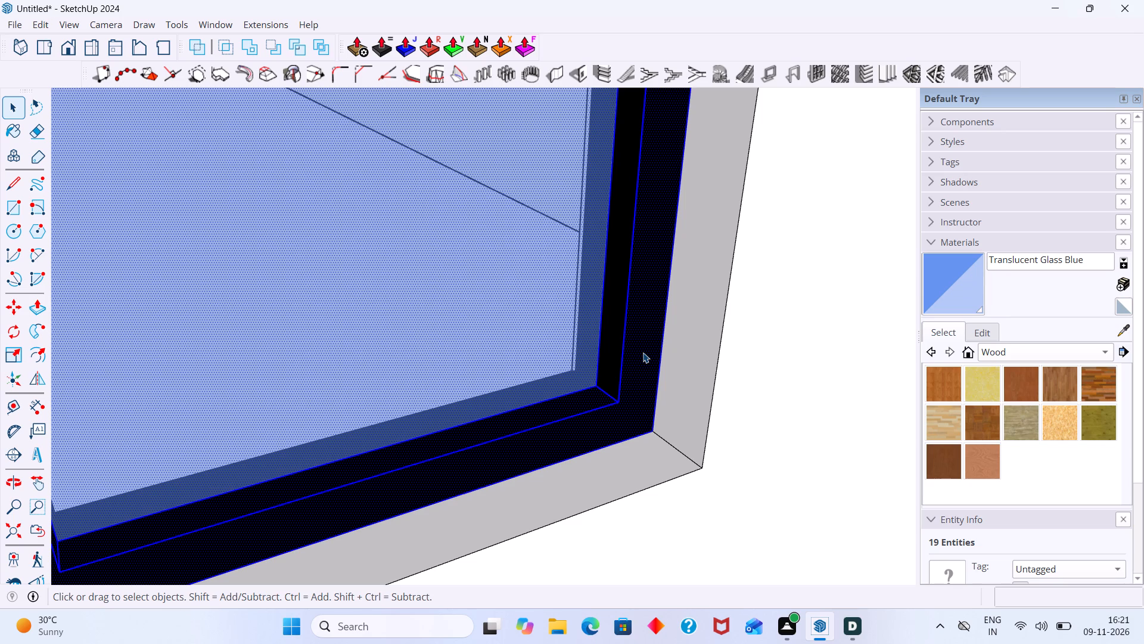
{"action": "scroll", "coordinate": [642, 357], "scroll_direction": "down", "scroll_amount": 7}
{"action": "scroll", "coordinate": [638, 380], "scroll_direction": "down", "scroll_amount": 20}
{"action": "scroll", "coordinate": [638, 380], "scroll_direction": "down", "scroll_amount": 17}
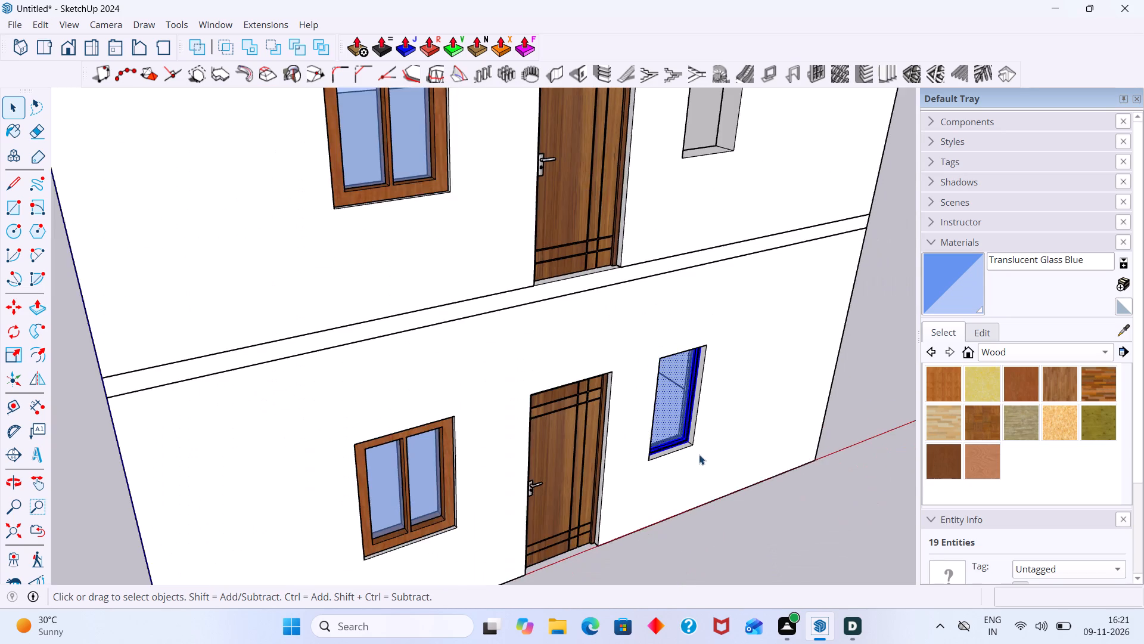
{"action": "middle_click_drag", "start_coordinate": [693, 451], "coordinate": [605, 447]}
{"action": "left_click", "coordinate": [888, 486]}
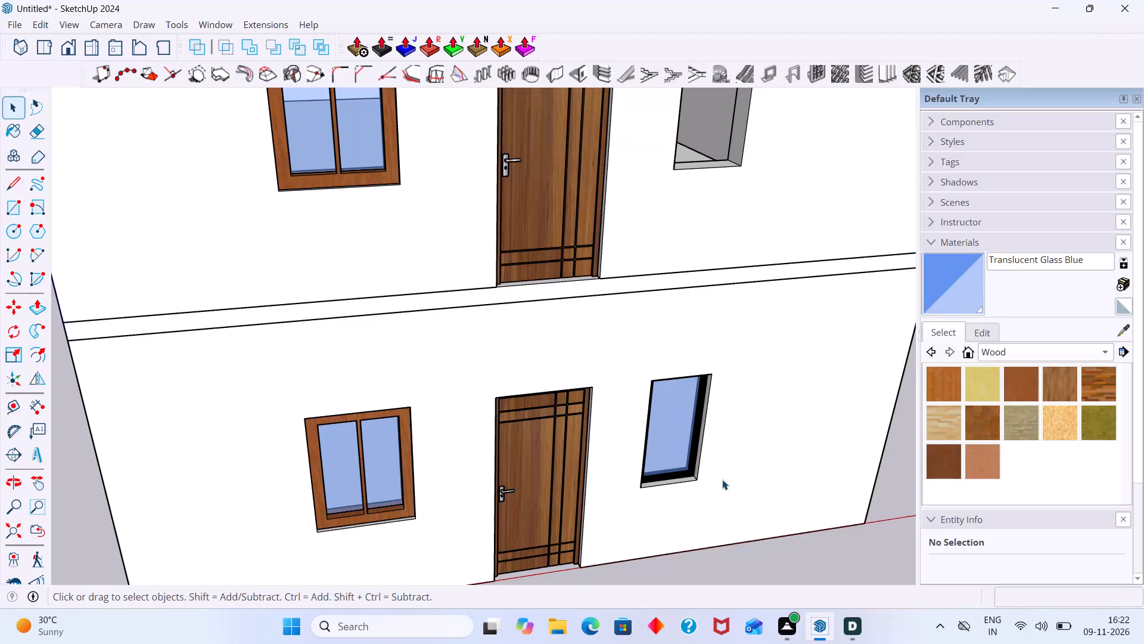
Start a rectangle at the empty upper-floor window opening beside the wooden door.
{"action": "scroll", "coordinate": [722, 479], "scroll_direction": "down", "scroll_amount": 5}
{"action": "middle_click_drag", "start_coordinate": [717, 483], "coordinate": [504, 480], "text": "shift"}
{"action": "scroll", "coordinate": [493, 469], "scroll_direction": "up", "scroll_amount": 6}
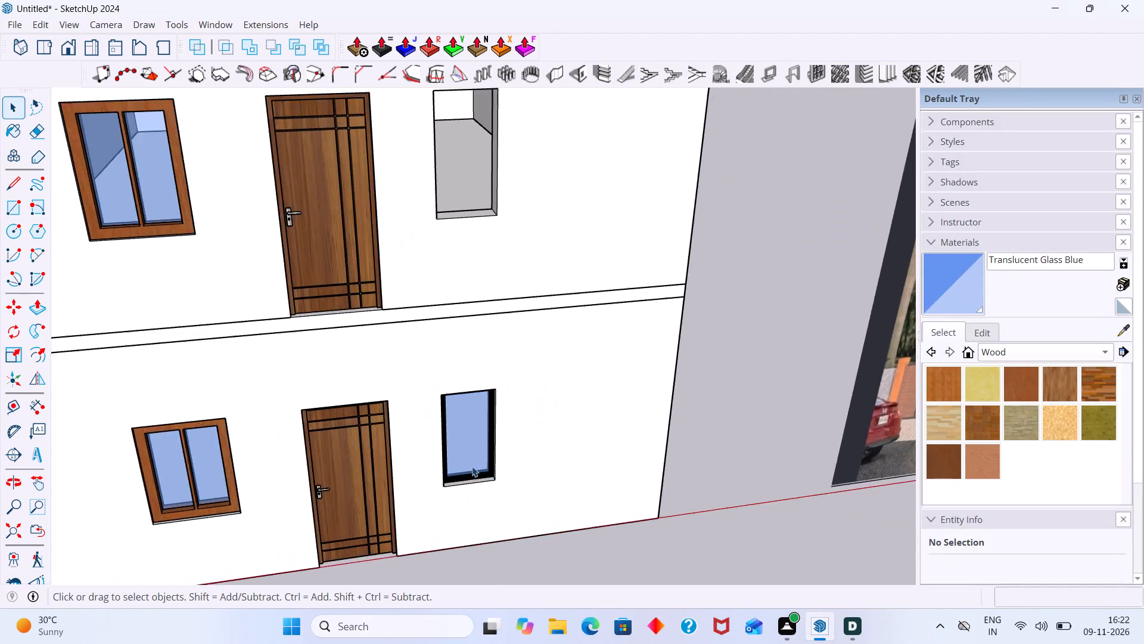
{"action": "scroll", "coordinate": [472, 466], "scroll_direction": "up", "scroll_amount": 2}
{"action": "scroll", "coordinate": [439, 465], "scroll_direction": "down", "scroll_amount": 10}
{"action": "middle_click_drag", "start_coordinate": [458, 469], "coordinate": [386, 521], "text": "shift"}
{"action": "middle_click_drag", "start_coordinate": [382, 462], "coordinate": [383, 463]}
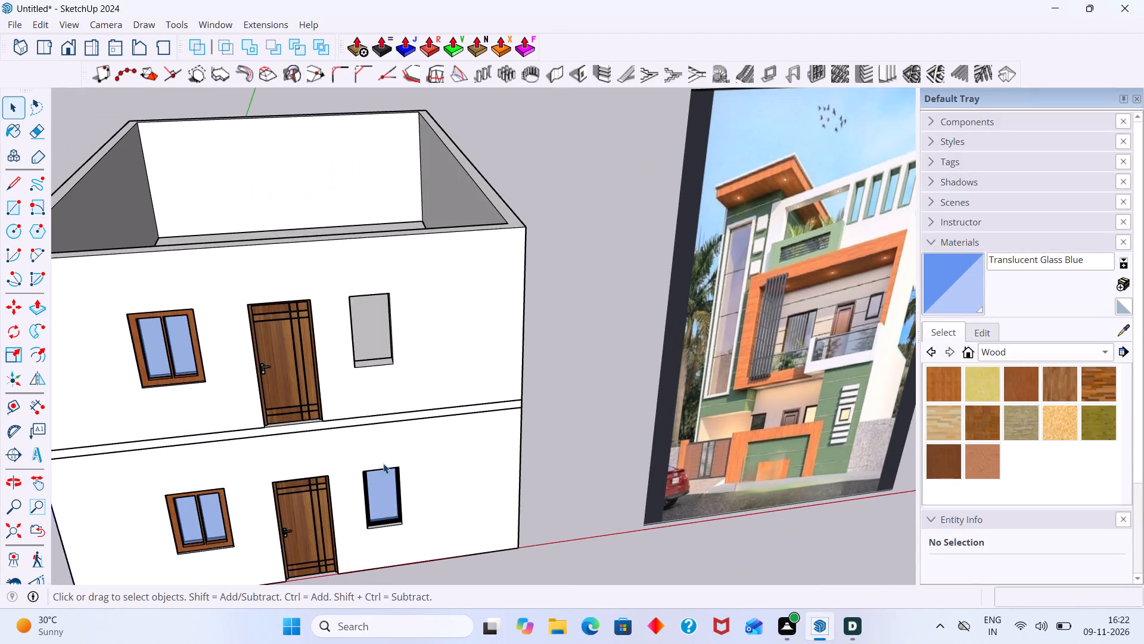
{"action": "middle_click_drag", "start_coordinate": [383, 463], "coordinate": [289, 435]}
{"action": "scroll", "coordinate": [416, 242], "scroll_direction": "up", "scroll_amount": 2}
{"action": "middle_click_drag", "start_coordinate": [316, 289], "coordinate": [286, 222]}
{"action": "scroll", "coordinate": [288, 226], "scroll_direction": "up", "scroll_amount": 1}
{"action": "middle_click_drag", "start_coordinate": [293, 281], "coordinate": [299, 216]}
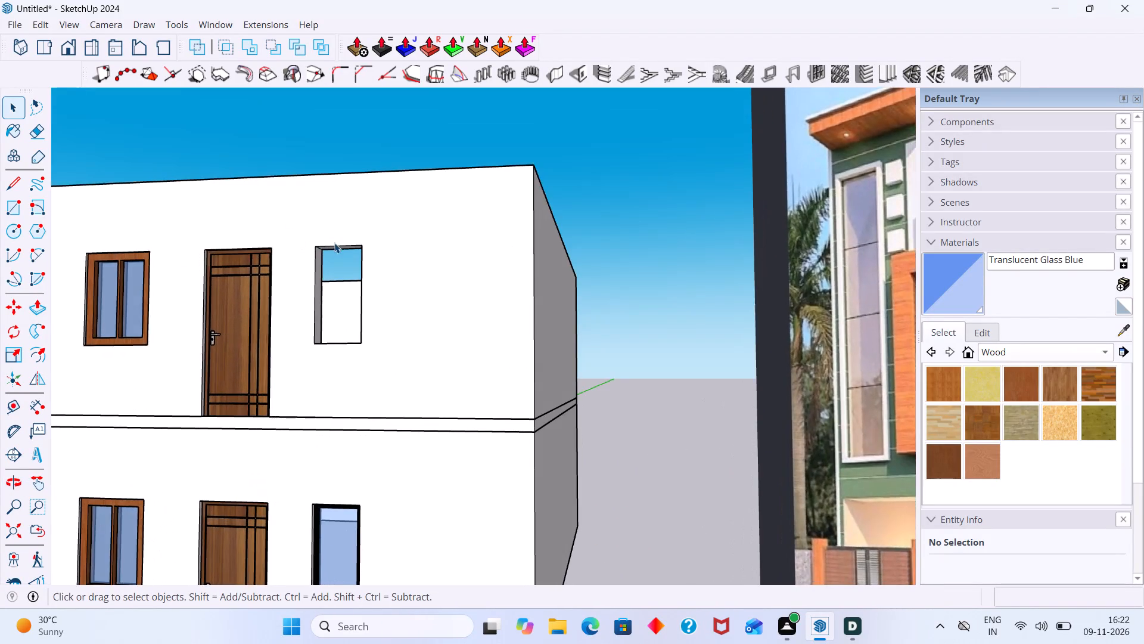
{"action": "scroll", "coordinate": [334, 242], "scroll_direction": "up", "scroll_amount": 2}
{"action": "middle_click_drag", "start_coordinate": [326, 240], "coordinate": [325, 208]}
{"action": "key", "text": "r"}
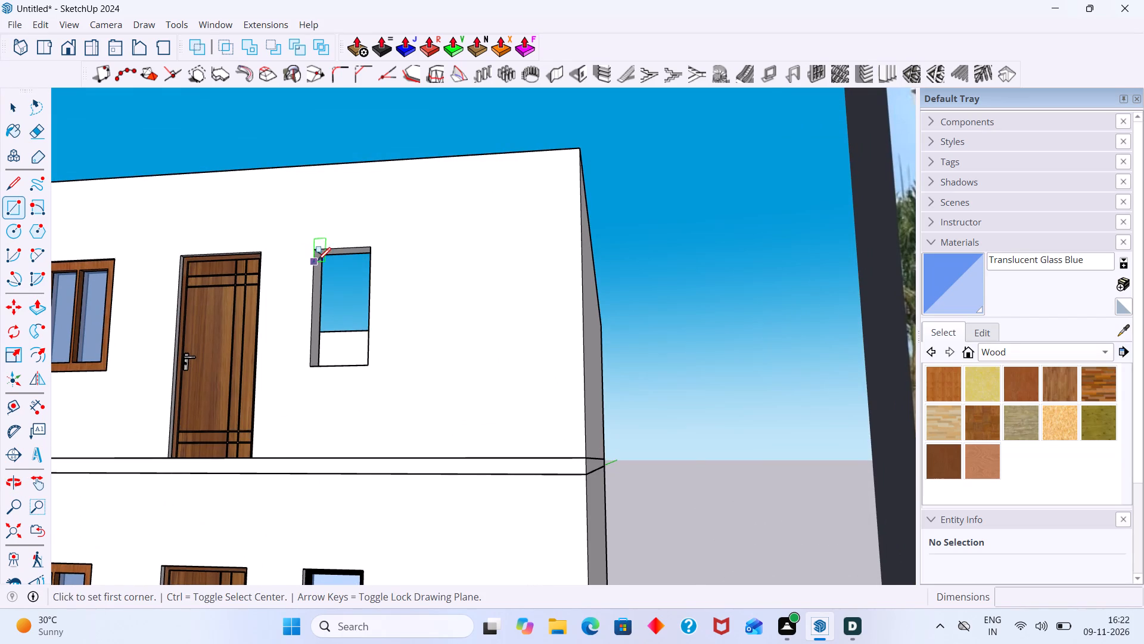
{"action": "scroll", "coordinate": [318, 260], "scroll_direction": "up", "scroll_amount": 7}
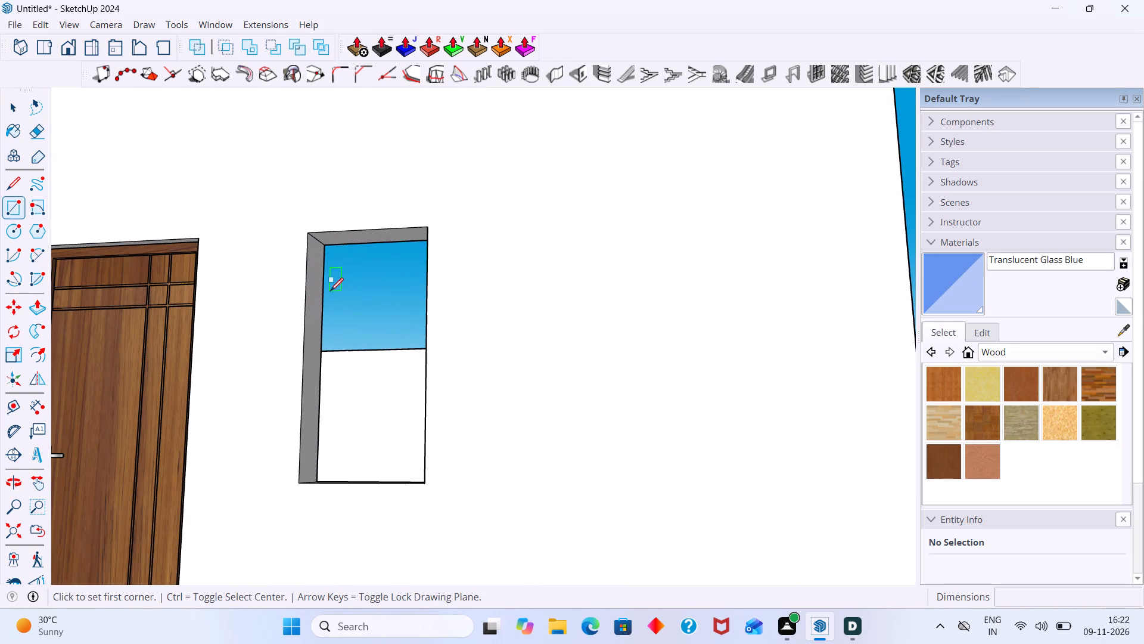
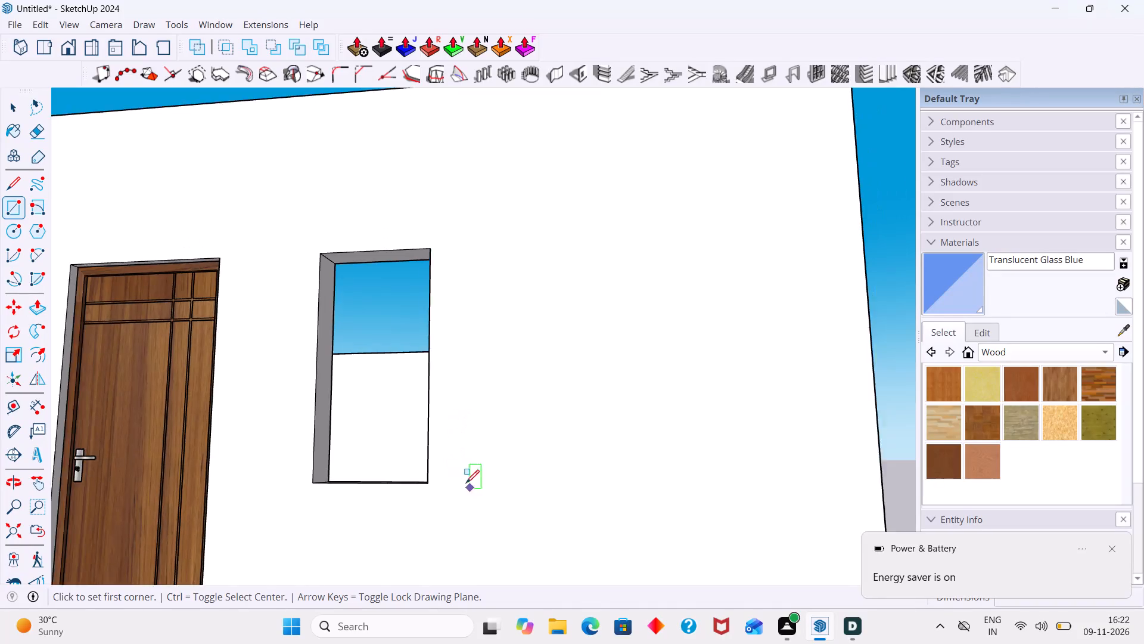
Draw a 2' by 4' rectangle filling the empty upper-floor window opening, between the midpoints of its opposite corner depth edges.
{"action": "middle_click_drag", "start_coordinate": [464, 495], "coordinate": [488, 515]}
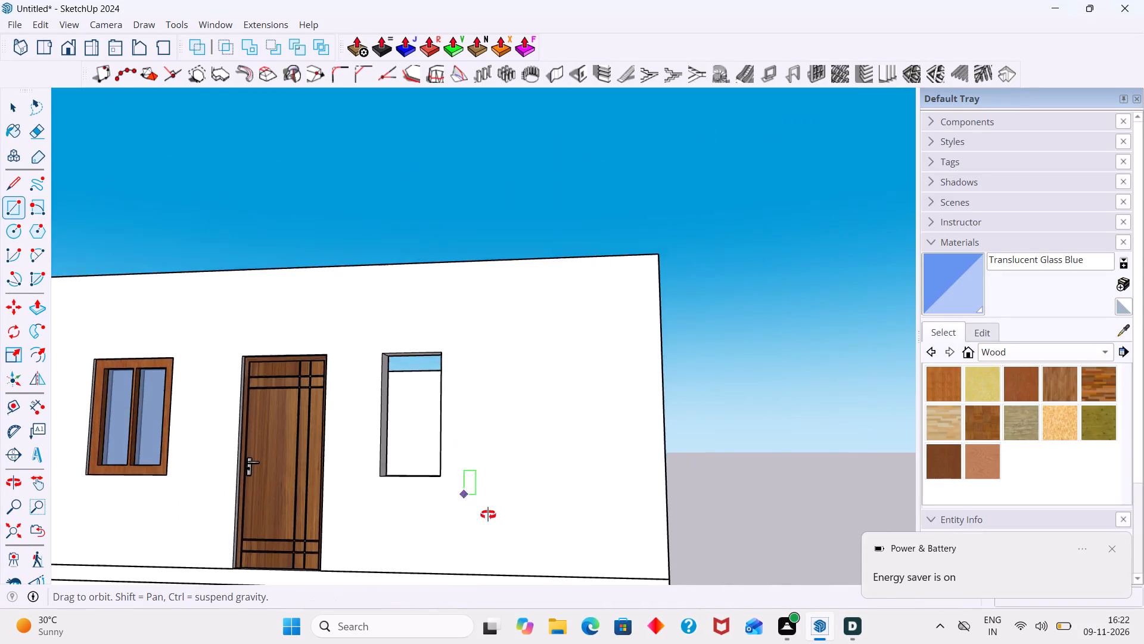
{"action": "middle_click_drag", "start_coordinate": [488, 515], "coordinate": [533, 535]}
{"action": "middle_click_drag", "start_coordinate": [528, 499], "coordinate": [519, 413], "text": "shift"}
{"action": "middle_click_drag", "start_coordinate": [405, 307], "coordinate": [282, 241]}
{"action": "scroll", "coordinate": [275, 216], "scroll_direction": "up", "scroll_amount": 9}
{"action": "left_click", "coordinate": [255, 229]}
{"action": "scroll", "coordinate": [280, 399], "scroll_direction": "down", "scroll_amount": 2}
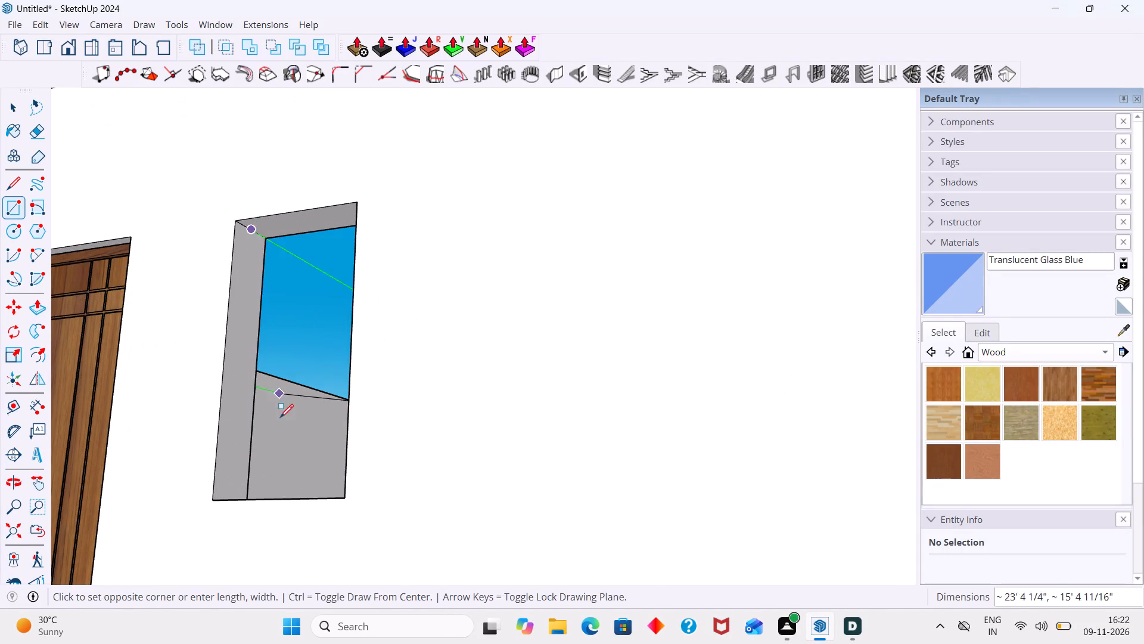
{"action": "scroll", "coordinate": [280, 417], "scroll_direction": "down", "scroll_amount": 2}
{"action": "middle_click_drag", "start_coordinate": [290, 459], "coordinate": [629, 504]}
{"action": "scroll", "coordinate": [443, 445], "scroll_direction": "up", "scroll_amount": 2}
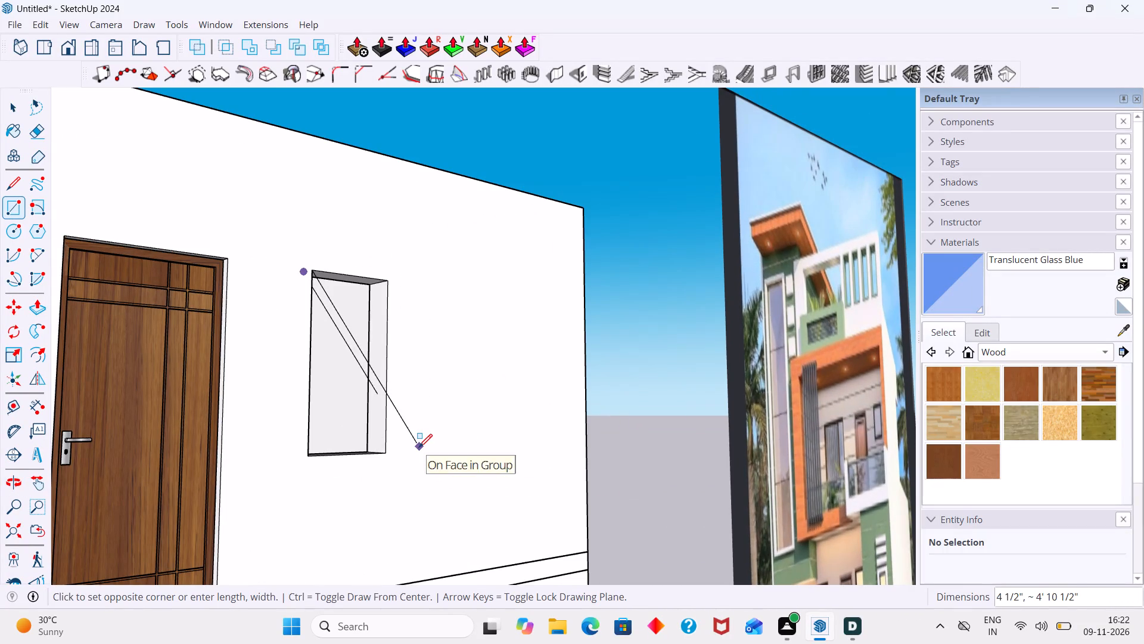
{"action": "middle_click_drag", "start_coordinate": [379, 450], "coordinate": [363, 498]}
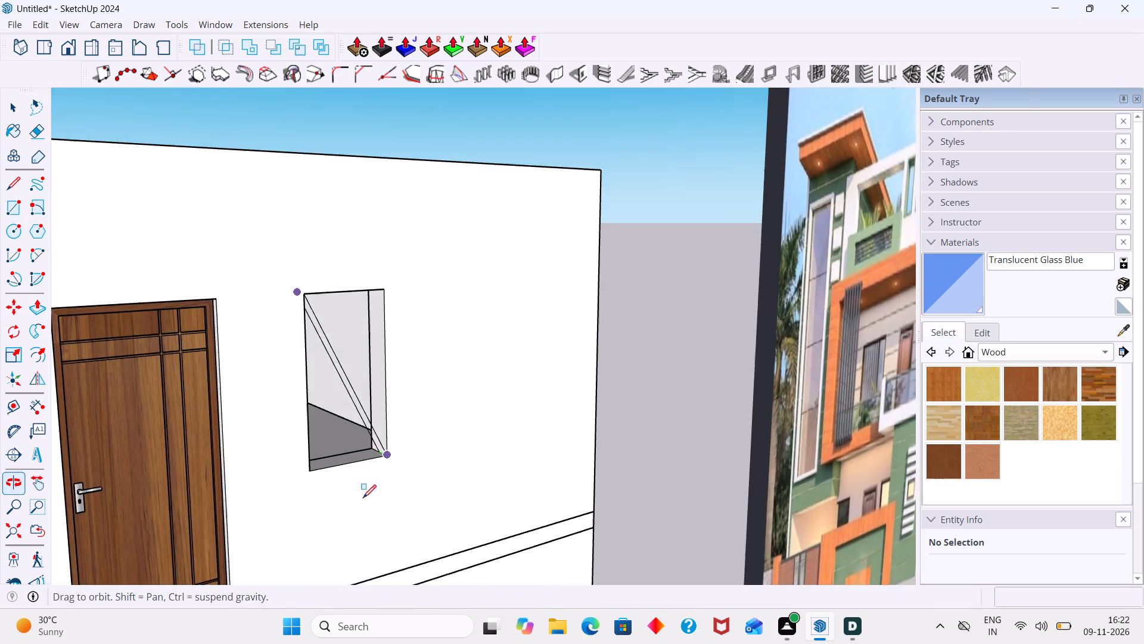
{"action": "middle_click_drag", "start_coordinate": [363, 498], "coordinate": [352, 523]}
{"action": "scroll", "coordinate": [368, 450], "scroll_direction": "up", "scroll_amount": 7}
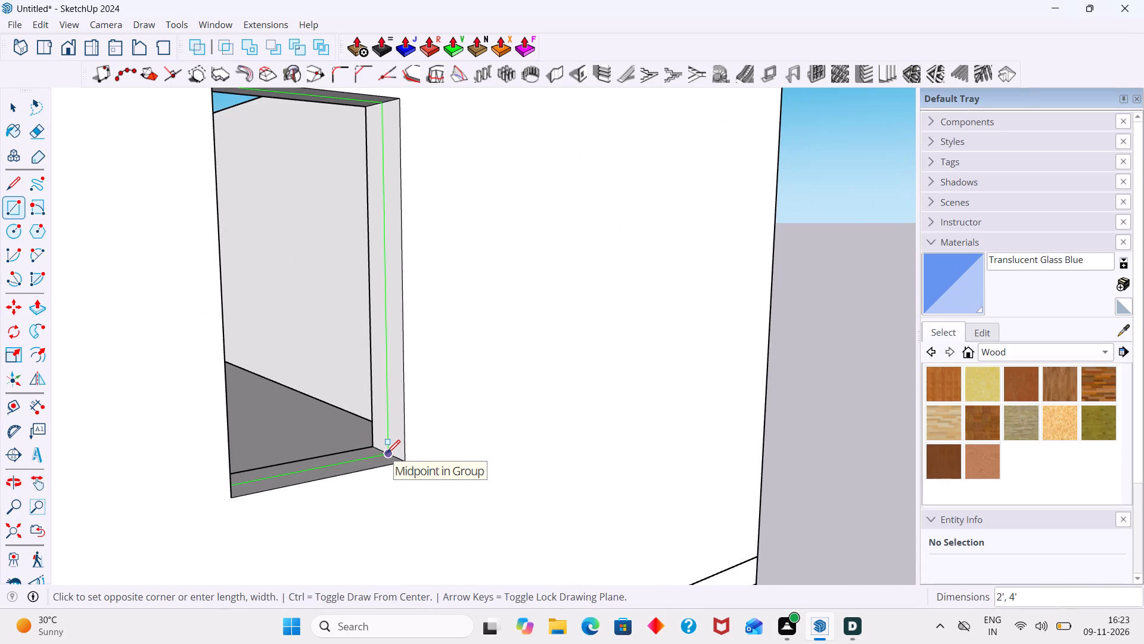
{"action": "left_click", "coordinate": [390, 454]}
{"action": "key", "text": "space"}
Offset the new window face's outline inward about 2 9/16" and delete the inner face, leaving only the frame border.
{"action": "scroll", "coordinate": [415, 432], "scroll_direction": "down", "scroll_amount": 15}
{"action": "middle_click_drag", "start_coordinate": [582, 432], "coordinate": [348, 460]}
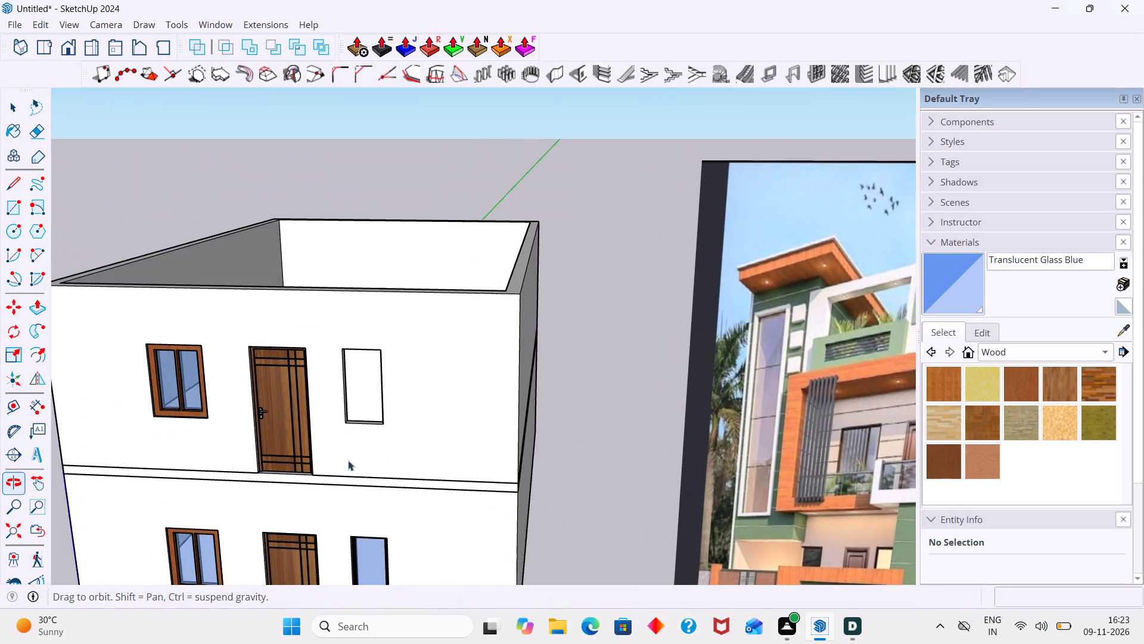
{"action": "middle_click_drag", "start_coordinate": [348, 460], "coordinate": [348, 465]}
{"action": "scroll", "coordinate": [364, 404], "scroll_direction": "up", "scroll_amount": 7}
{"action": "left_click", "coordinate": [360, 401]}
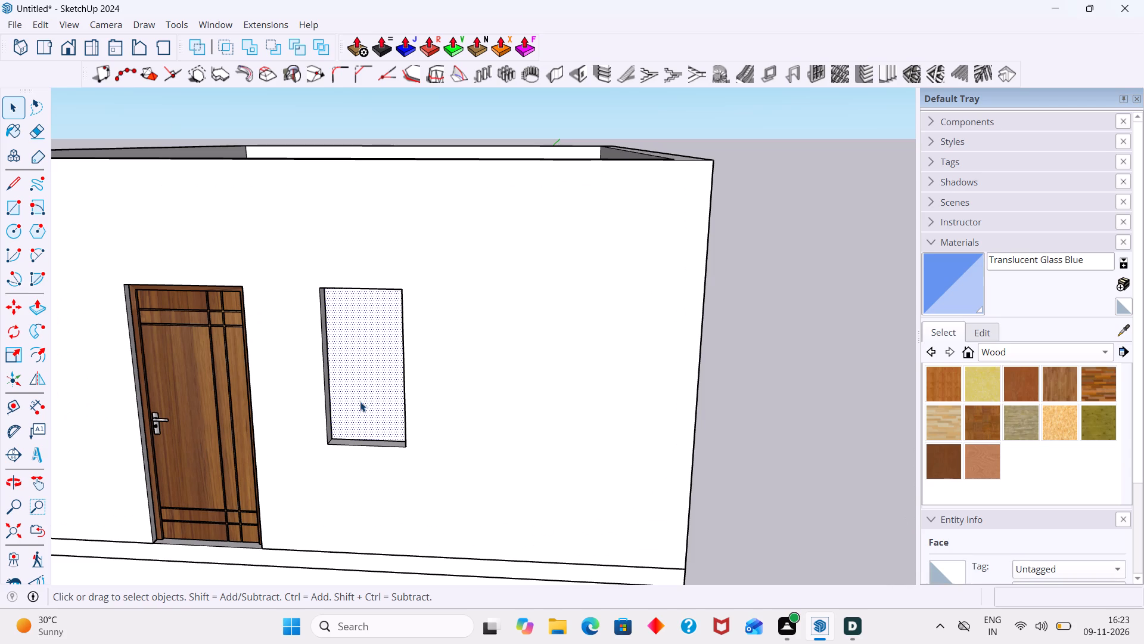
{"action": "key", "text": "f"}
{"action": "left_click", "coordinate": [337, 410]}
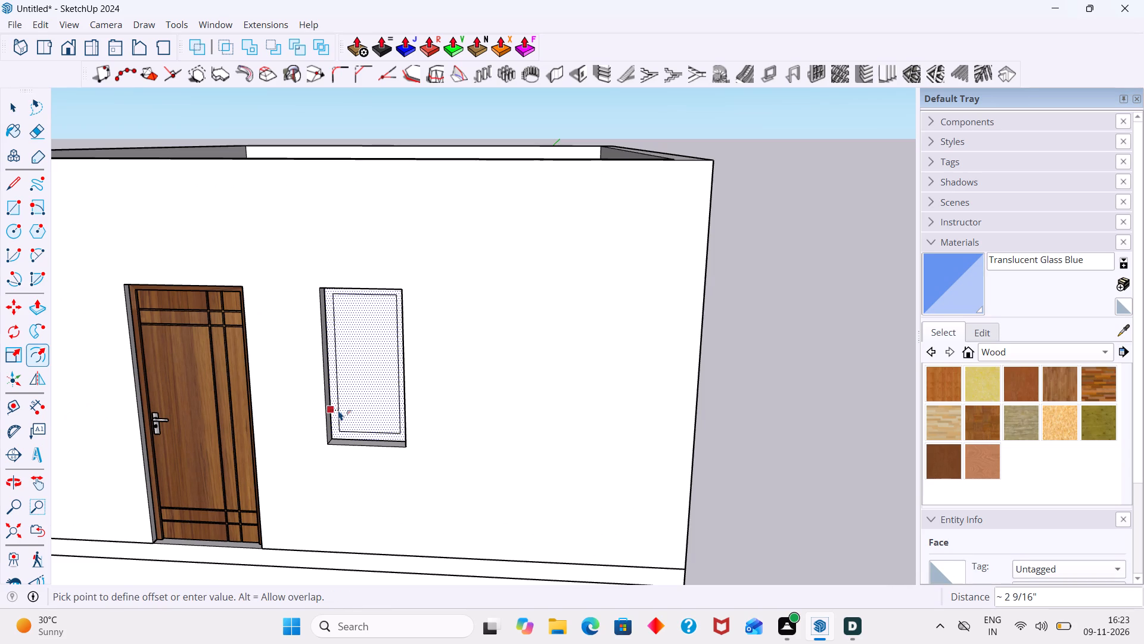
{"action": "left_click", "coordinate": [337, 411]}
{"action": "key", "text": "space"}
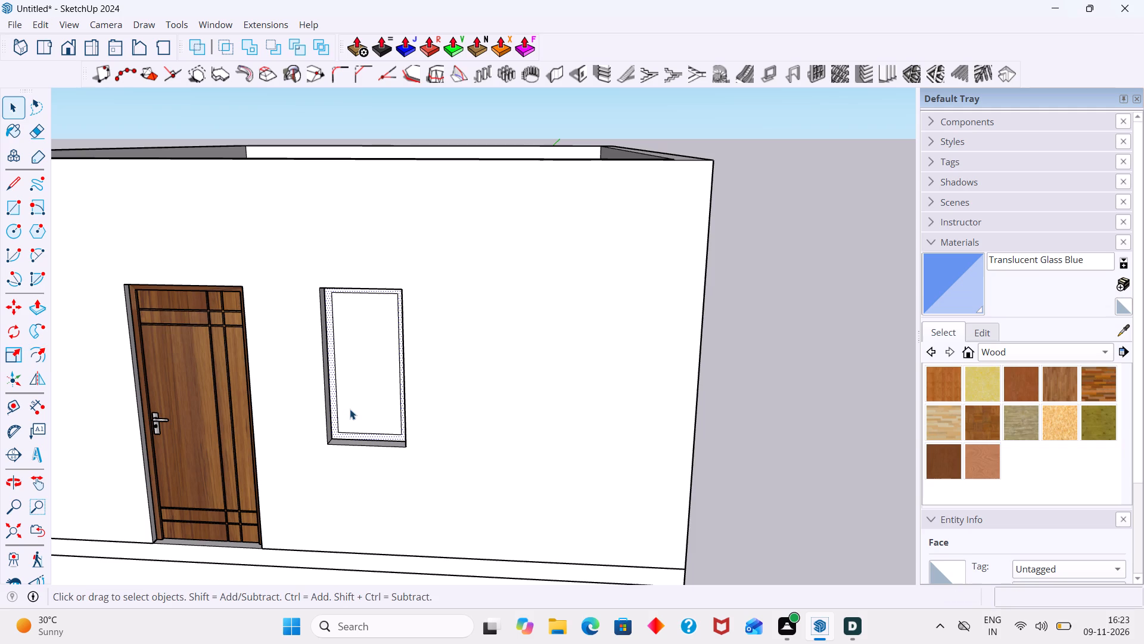
{"action": "left_click", "coordinate": [353, 408]}
{"action": "key", "text": "Delete"}
Push/Pull the window frame's front face outward by 1.5".
{"action": "scroll", "coordinate": [346, 408], "scroll_direction": "down", "scroll_amount": 3}
{"action": "scroll", "coordinate": [340, 415], "scroll_direction": "up", "scroll_amount": 3}
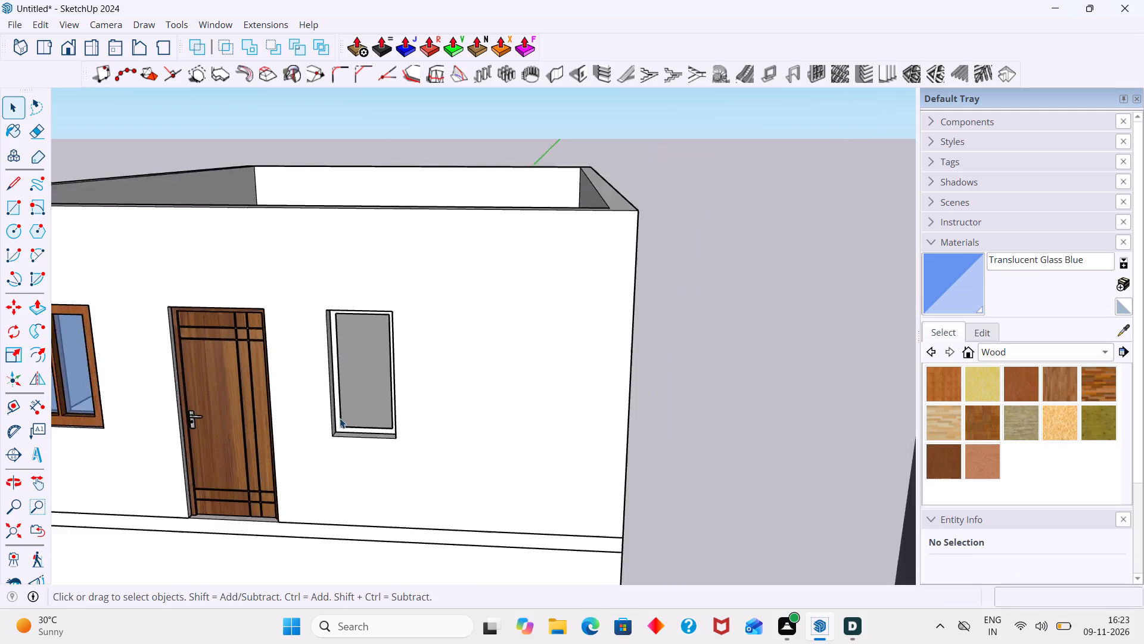
{"action": "scroll", "coordinate": [340, 418], "scroll_direction": "up", "scroll_amount": 3}
{"action": "middle_click_drag", "start_coordinate": [340, 422], "coordinate": [327, 466]}
{"action": "scroll", "coordinate": [327, 466], "scroll_direction": "up", "scroll_amount": 7}
{"action": "scroll", "coordinate": [351, 408], "scroll_direction": "up", "scroll_amount": 1}
{"action": "left_click", "coordinate": [350, 408]}
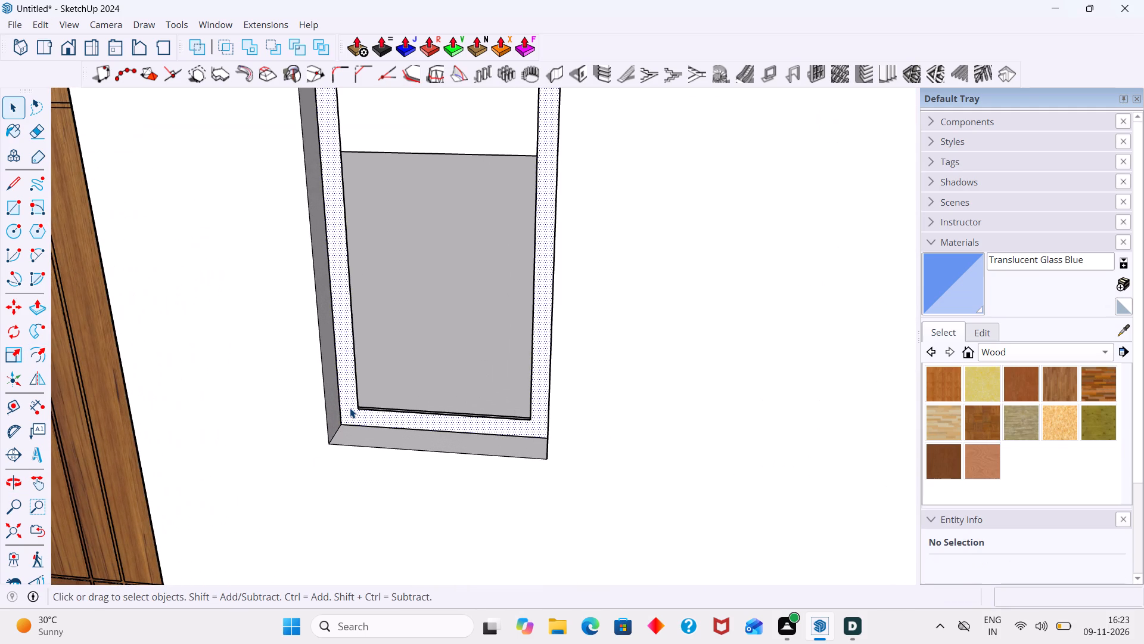
{"action": "key", "text": "p"}
{"action": "left_click", "coordinate": [350, 408]}
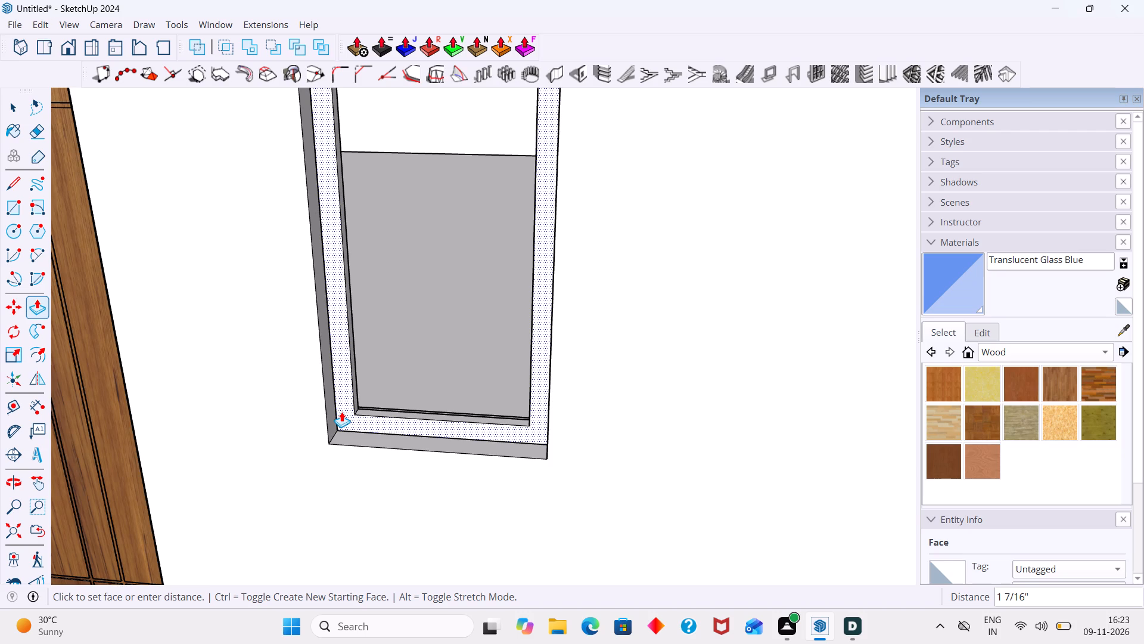
{"action": "type", "text": "1.5"}
{"action": "key", "text": "shift+quotedbl"}
{"action": "key", "text": "Return"}
Repeat the 1 1/2" Push/Pull on the back face of the upper-floor window frame.
{"action": "scroll", "coordinate": [361, 494], "scroll_direction": "down", "scroll_amount": 2}
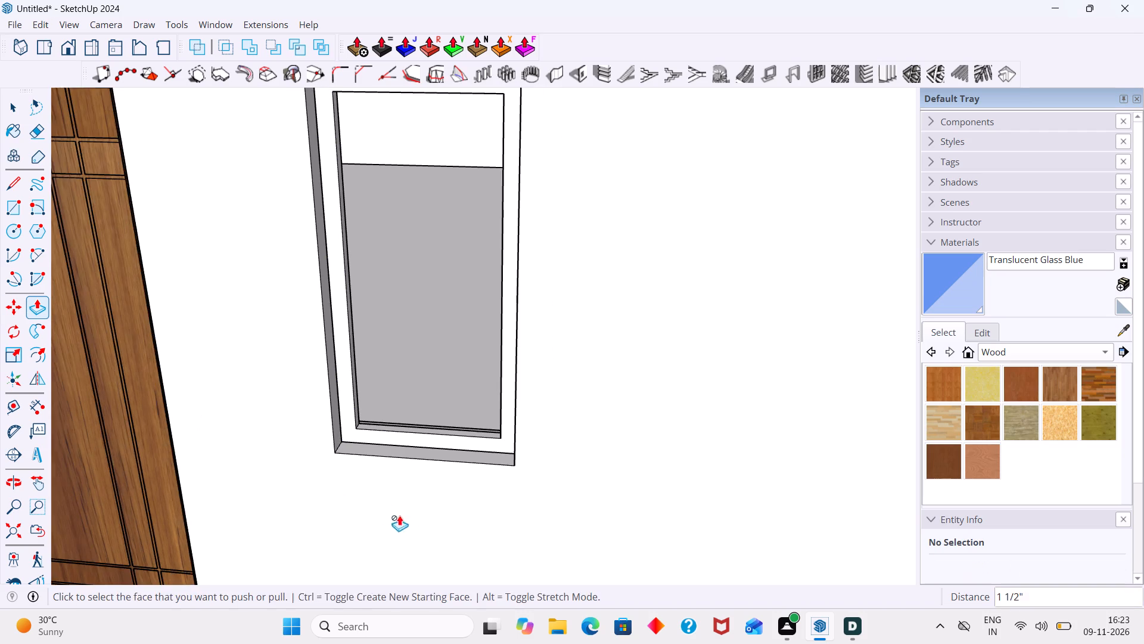
{"action": "middle_click_drag", "start_coordinate": [415, 528], "coordinate": [731, 528]}
{"action": "scroll", "coordinate": [489, 376], "scroll_direction": "up", "scroll_amount": 8}
{"action": "middle_click_drag", "start_coordinate": [466, 369], "coordinate": [555, 401]}
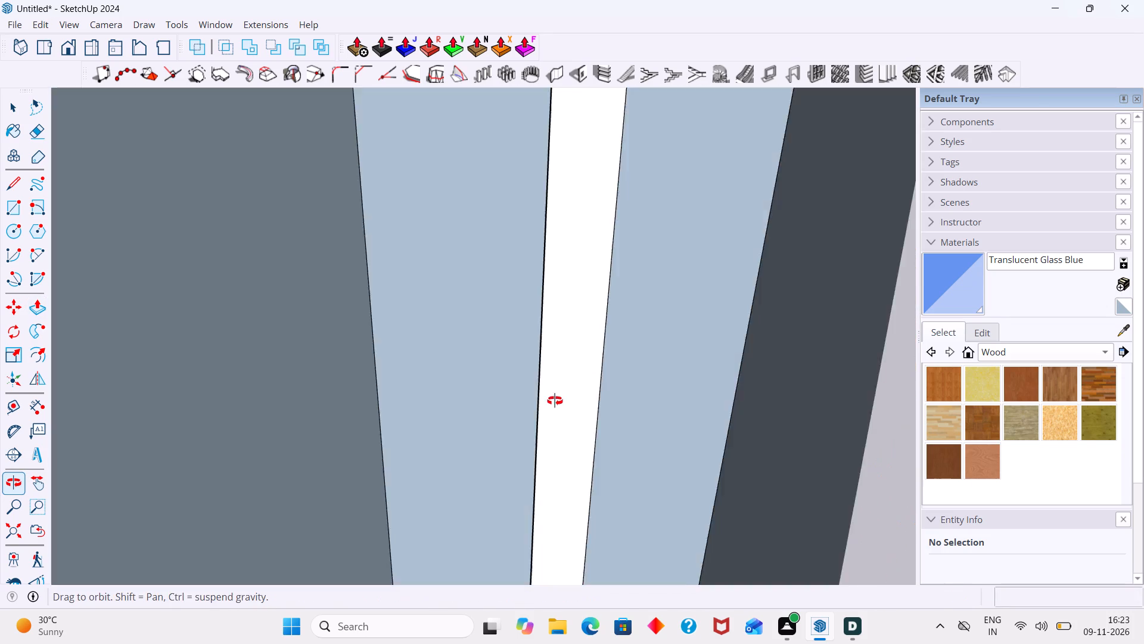
{"action": "middle_click_drag", "start_coordinate": [555, 401], "coordinate": [504, 391]}
{"action": "scroll", "coordinate": [523, 391], "scroll_direction": "up", "scroll_amount": 9}
{"action": "middle_click_drag", "start_coordinate": [483, 395], "coordinate": [500, 398]}
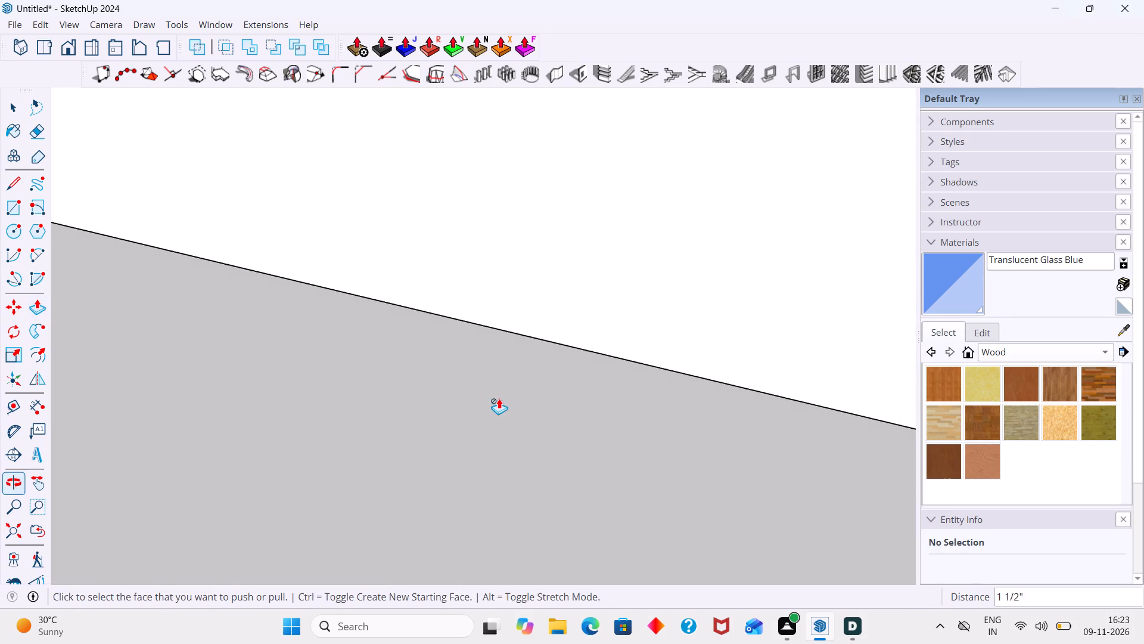
{"action": "scroll", "coordinate": [499, 398], "scroll_direction": "up", "scroll_amount": 1}
{"action": "scroll", "coordinate": [499, 398], "scroll_direction": "down", "scroll_amount": 10}
{"action": "scroll", "coordinate": [408, 394], "scroll_direction": "down", "scroll_amount": 5}
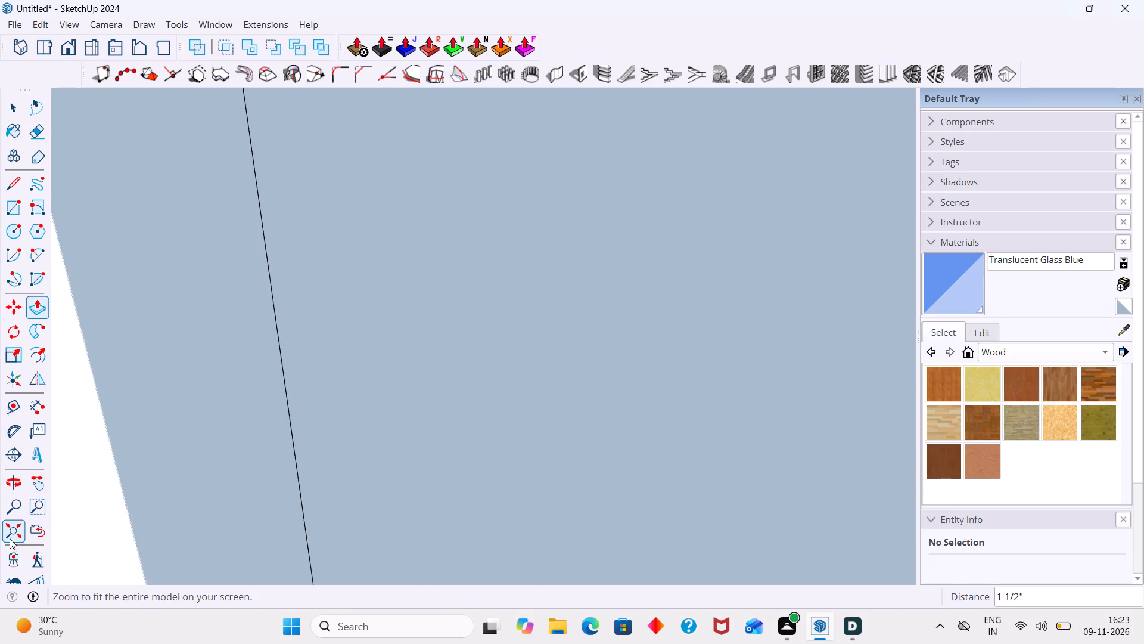
{"action": "left_click", "coordinate": [10, 537]}
{"action": "middle_click_drag", "start_coordinate": [538, 383], "coordinate": [451, 393]}
{"action": "scroll", "coordinate": [713, 380], "scroll_direction": "up", "scroll_amount": 3}
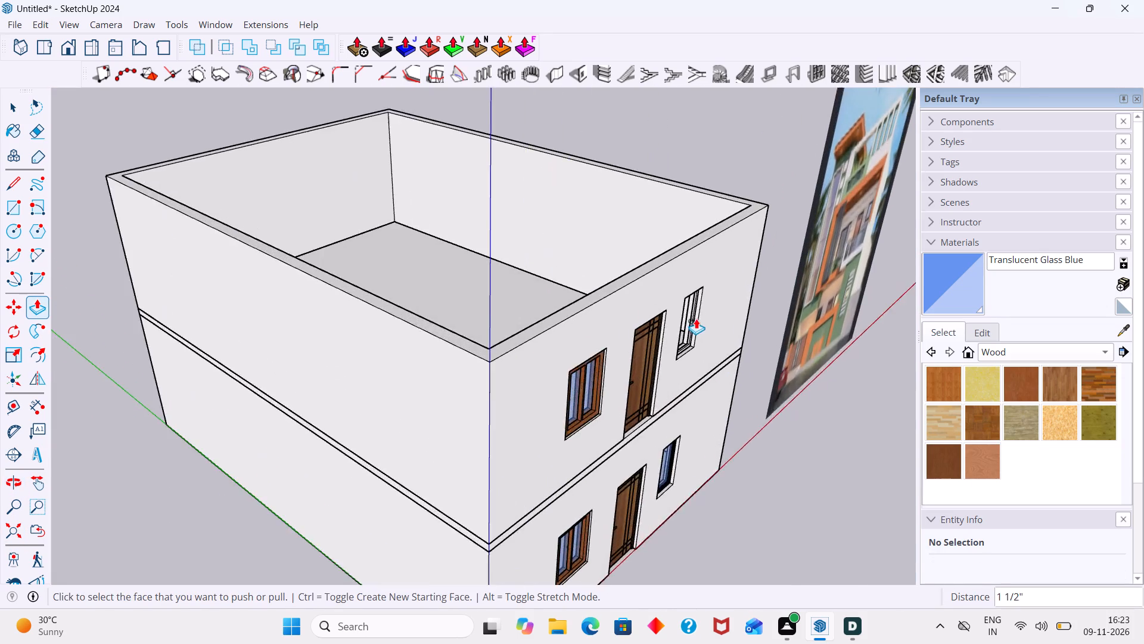
{"action": "scroll", "coordinate": [696, 318], "scroll_direction": "up", "scroll_amount": 6}
{"action": "middle_click_drag", "start_coordinate": [697, 324], "coordinate": [618, 338]}
{"action": "scroll", "coordinate": [614, 336], "scroll_direction": "up", "scroll_amount": 13}
{"action": "middle_click_drag", "start_coordinate": [688, 344], "coordinate": [703, 363]}
{"action": "scroll", "coordinate": [669, 340], "scroll_direction": "up", "scroll_amount": 5}
{"action": "middle_click", "coordinate": [682, 397]}
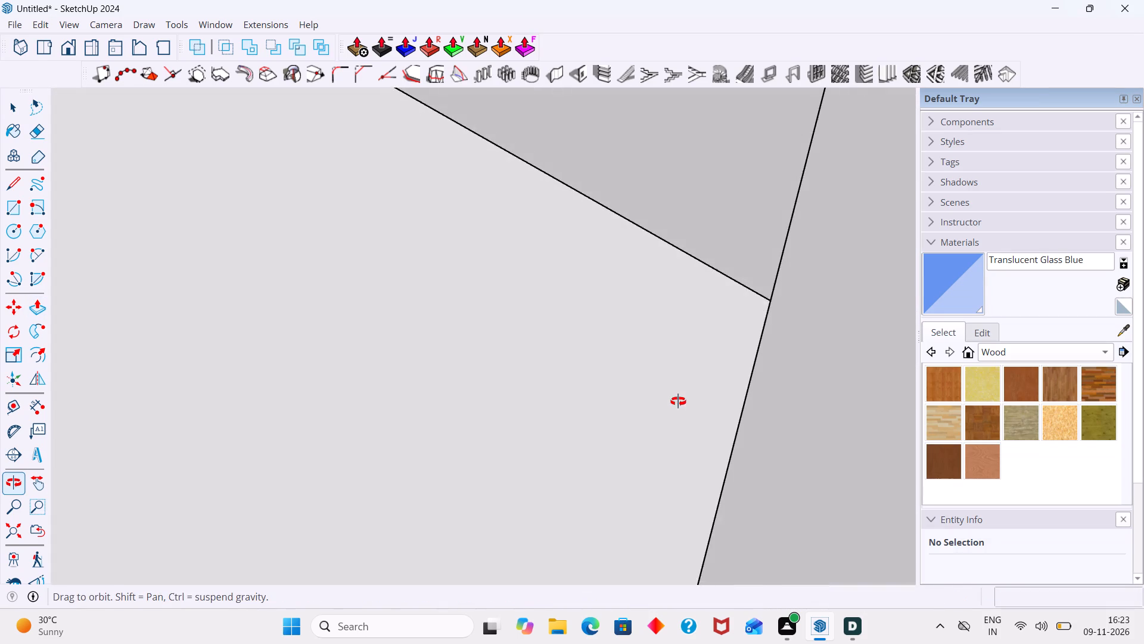
{"action": "scroll", "coordinate": [694, 409], "scroll_direction": "down", "scroll_amount": 5}
{"action": "middle_click_drag", "start_coordinate": [700, 416], "coordinate": [777, 411]}
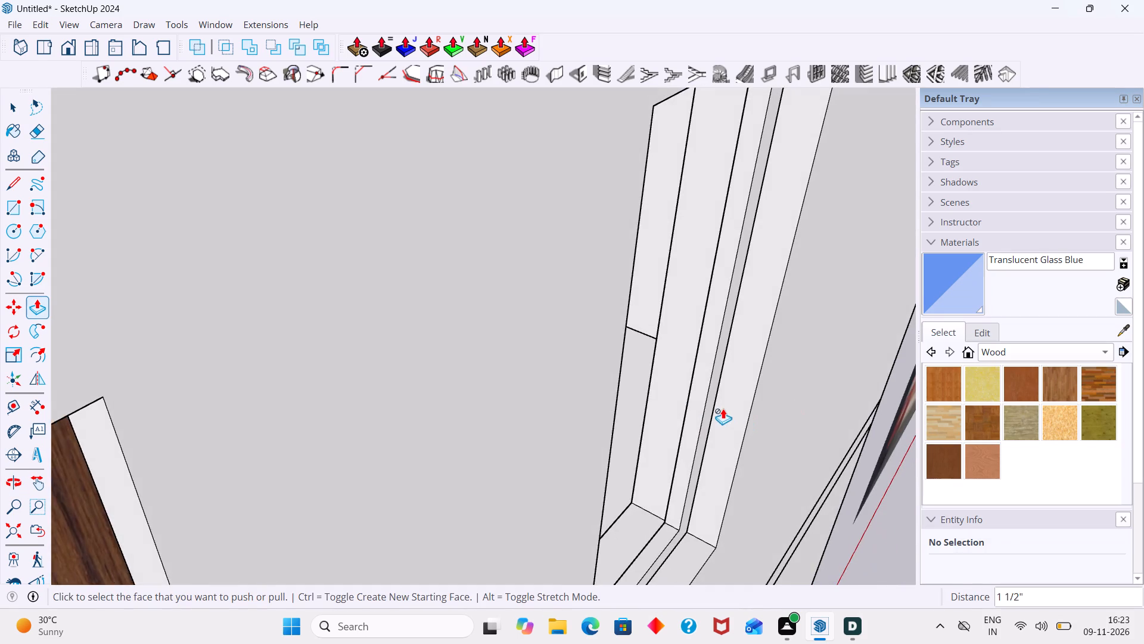
{"action": "scroll", "coordinate": [720, 404], "scroll_direction": "up", "scroll_amount": 9}
{"action": "middle_click_drag", "start_coordinate": [669, 391], "coordinate": [804, 411]}
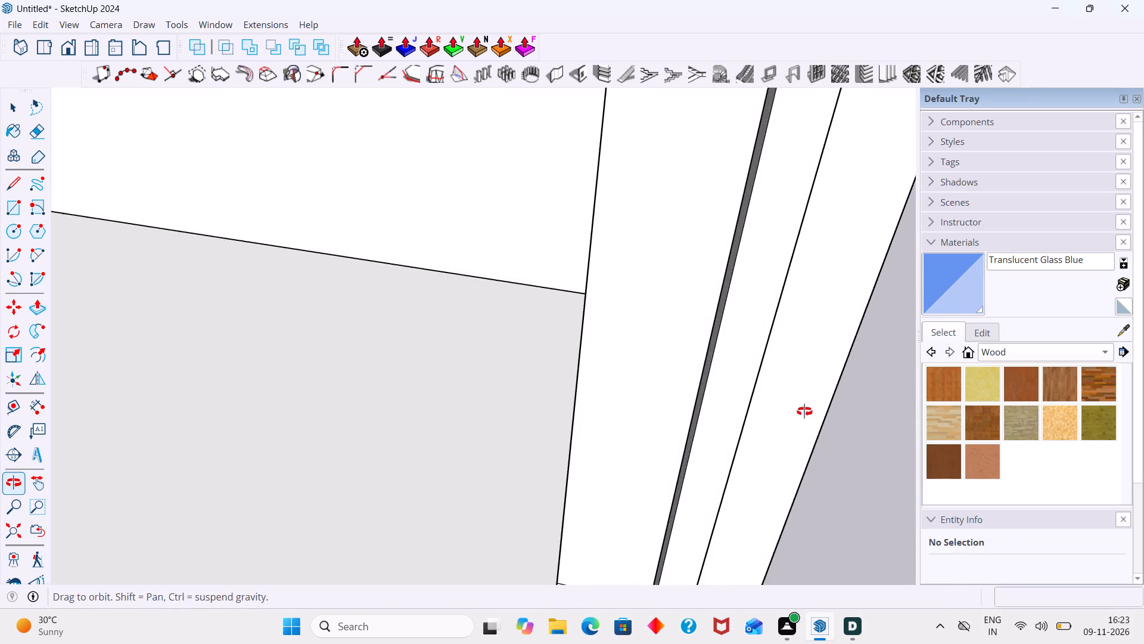
{"action": "middle_click_drag", "start_coordinate": [804, 411], "coordinate": [847, 407]}
{"action": "scroll", "coordinate": [706, 382], "scroll_direction": "up", "scroll_amount": 5}
{"action": "double_click", "coordinate": [701, 380]}
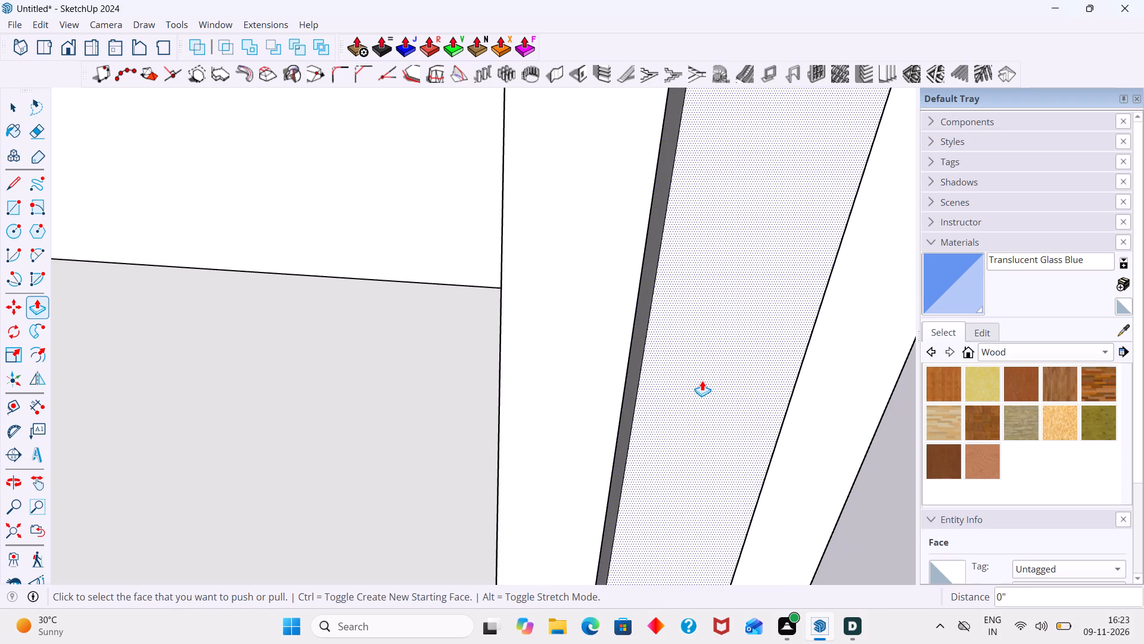
{"action": "key", "text": "space"}
Examine the thickened upper-floor window frame within its opening and against the ground-floor window below.
{"action": "scroll", "coordinate": [703, 387], "scroll_direction": "down", "scroll_amount": 17}
{"action": "middle_click_drag", "start_coordinate": [711, 436], "coordinate": [608, 436]}
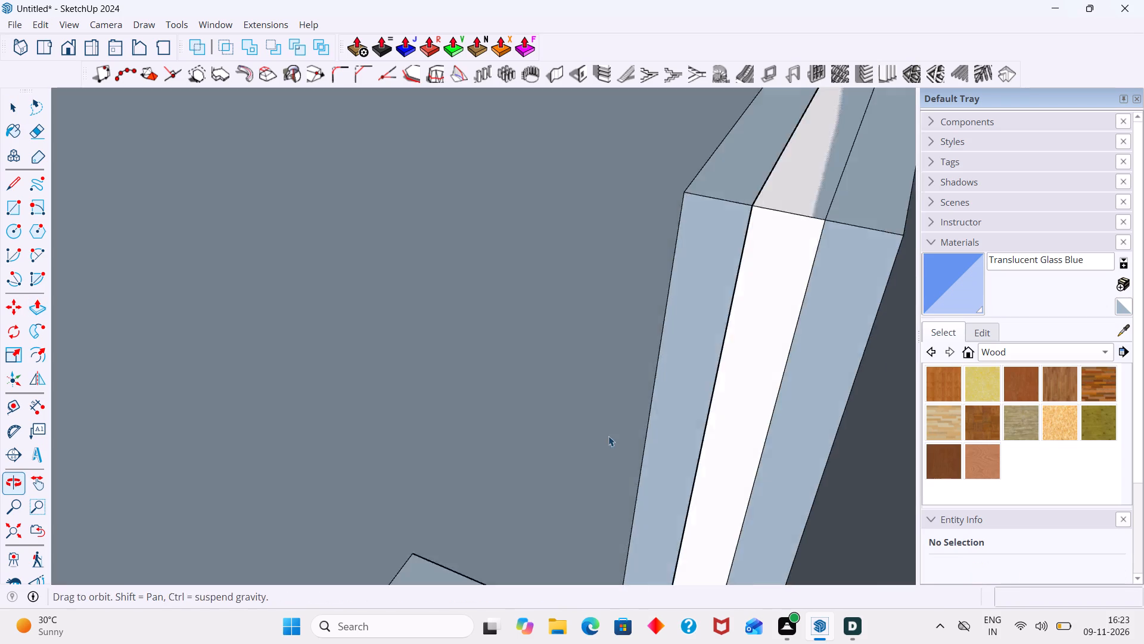
{"action": "middle_click_drag", "start_coordinate": [608, 436], "coordinate": [596, 431]}
{"action": "scroll", "coordinate": [622, 434], "scroll_direction": "down", "scroll_amount": 16}
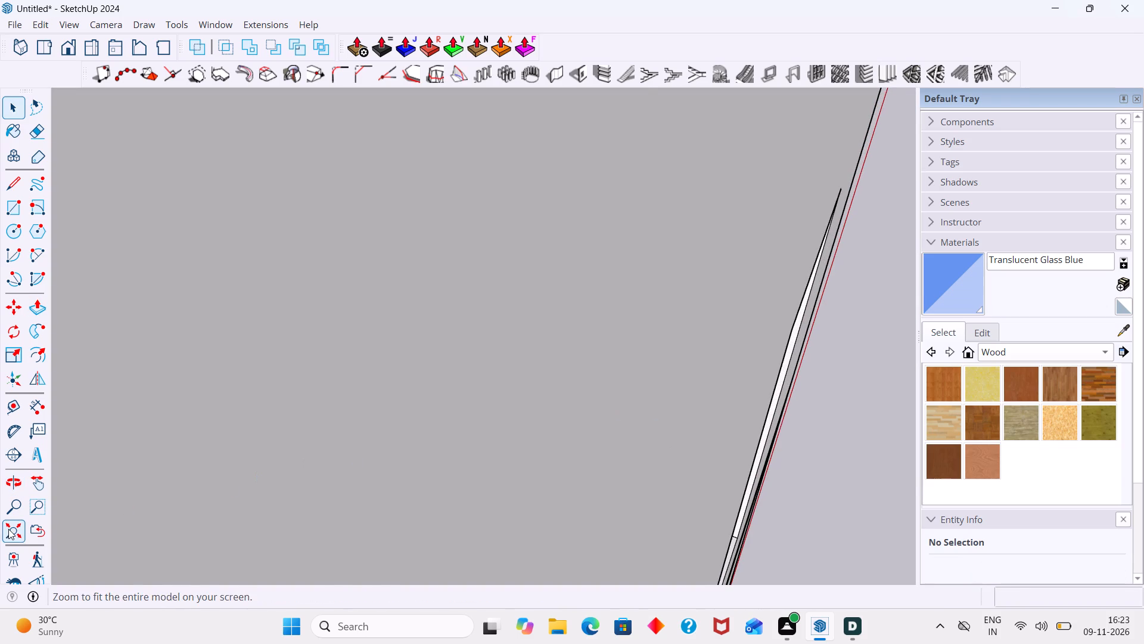
{"action": "left_click", "coordinate": [13, 530]}
{"action": "scroll", "coordinate": [266, 503], "scroll_direction": "down", "scroll_amount": 4}
{"action": "middle_click_drag", "start_coordinate": [616, 470], "coordinate": [437, 439]}
{"action": "scroll", "coordinate": [629, 449], "scroll_direction": "up", "scroll_amount": 8}
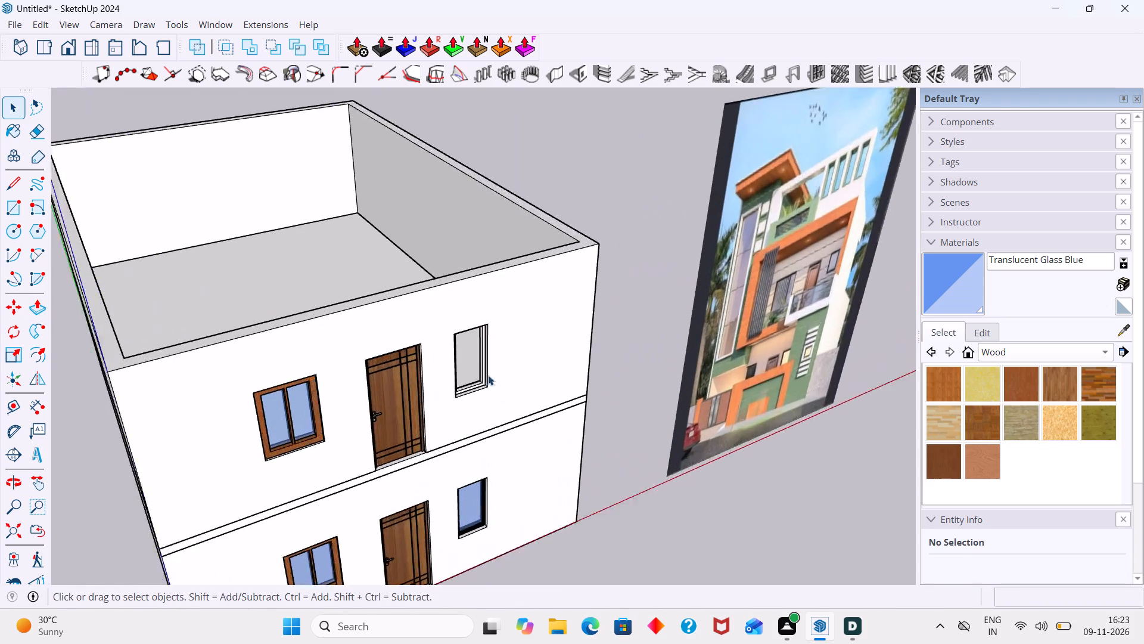
{"action": "scroll", "coordinate": [488, 375], "scroll_direction": "up", "scroll_amount": 13}
{"action": "middle_click_drag", "start_coordinate": [461, 397], "coordinate": [378, 400]}
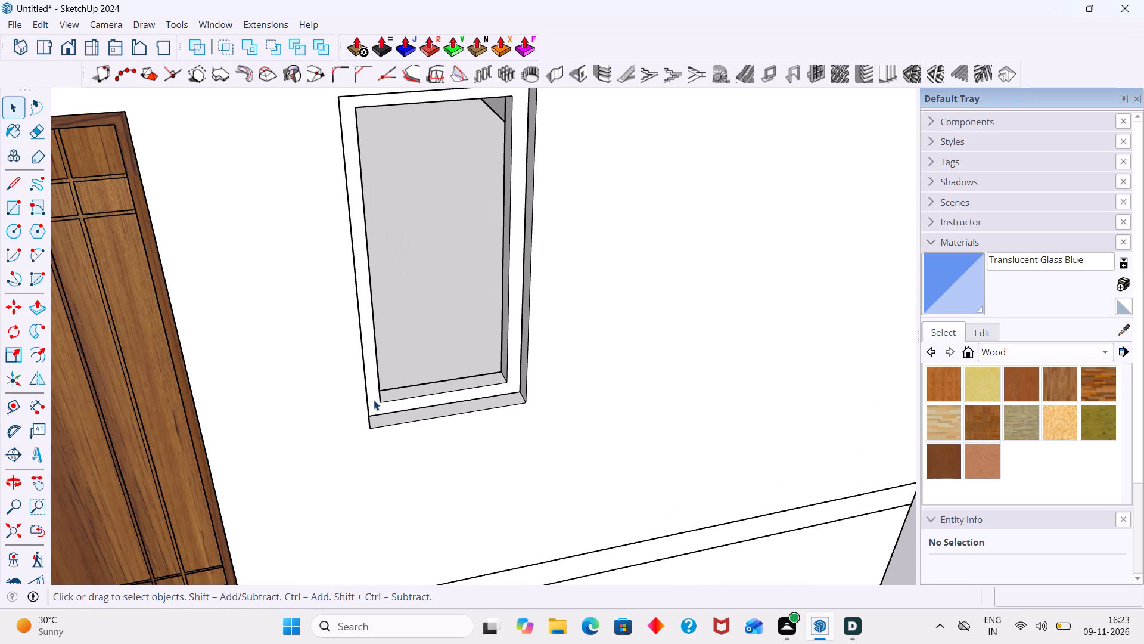
{"action": "middle_click_drag", "start_coordinate": [371, 400], "coordinate": [171, 399]}
{"action": "scroll", "coordinate": [449, 376], "scroll_direction": "down", "scroll_amount": 4}
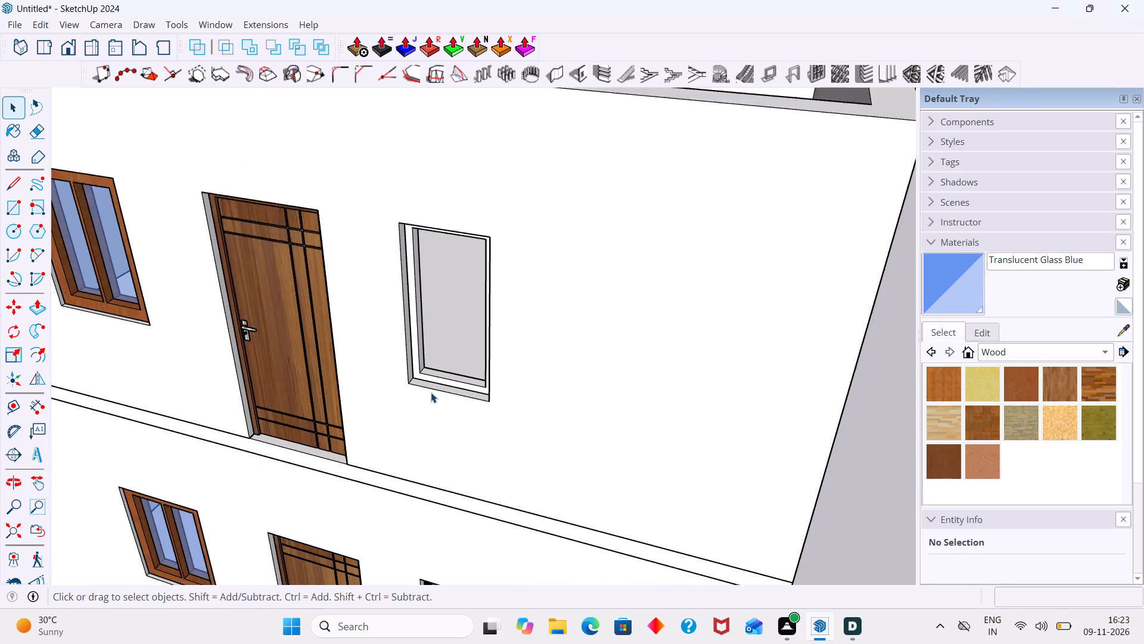
{"action": "scroll", "coordinate": [431, 392], "scroll_direction": "down", "scroll_amount": 3}
{"action": "middle_click_drag", "start_coordinate": [436, 384], "coordinate": [343, 304], "text": "shift"}
{"action": "scroll", "coordinate": [337, 354], "scroll_direction": "down", "scroll_amount": 2}
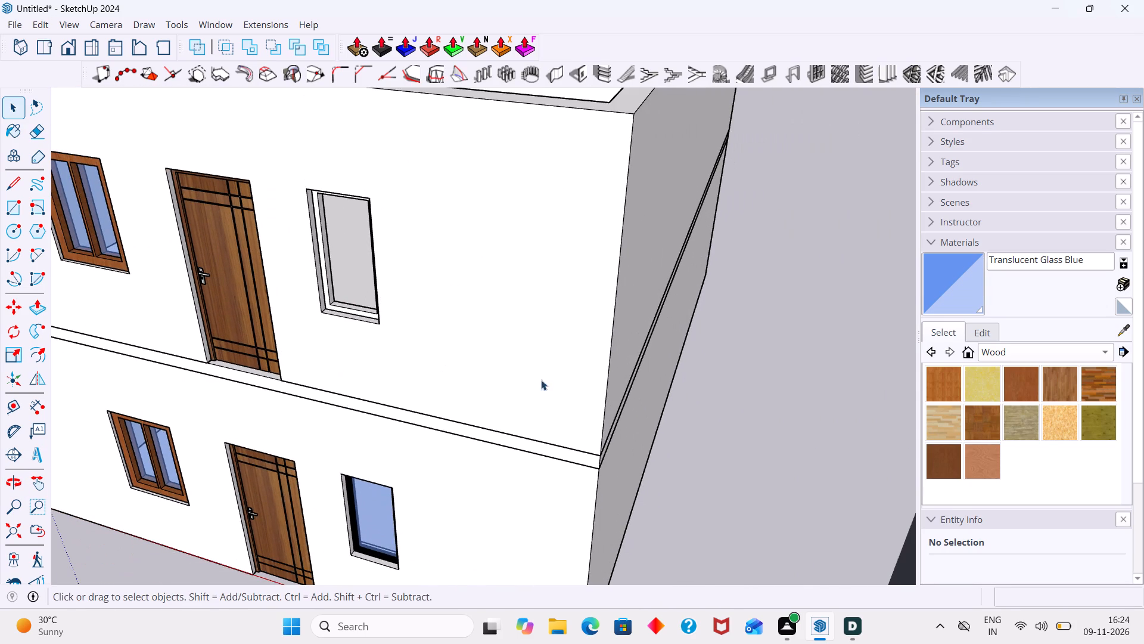
Sample black Color M09 from the ground-floor window frame and paint the upper frame's front, bottom inner and both side inner faces.
{"action": "left_click", "coordinate": [1117, 331]}
{"action": "scroll", "coordinate": [335, 525], "scroll_direction": "up", "scroll_amount": 1}
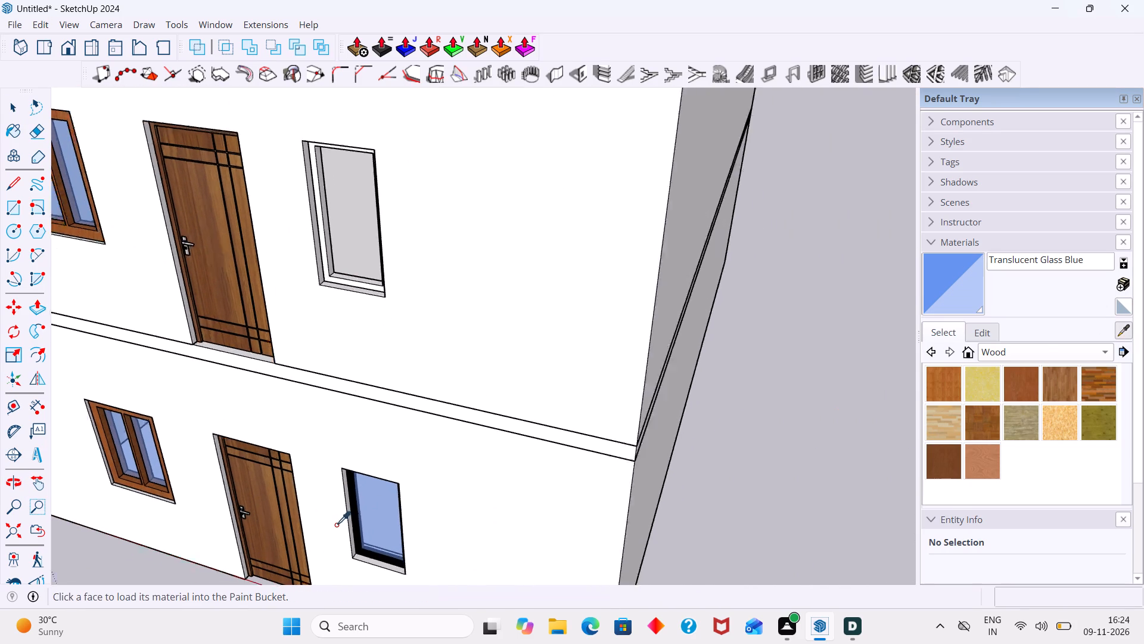
{"action": "scroll", "coordinate": [336, 525], "scroll_direction": "up", "scroll_amount": 10}
{"action": "left_click", "coordinate": [358, 521]}
{"action": "scroll", "coordinate": [369, 490], "scroll_direction": "down", "scroll_amount": 6}
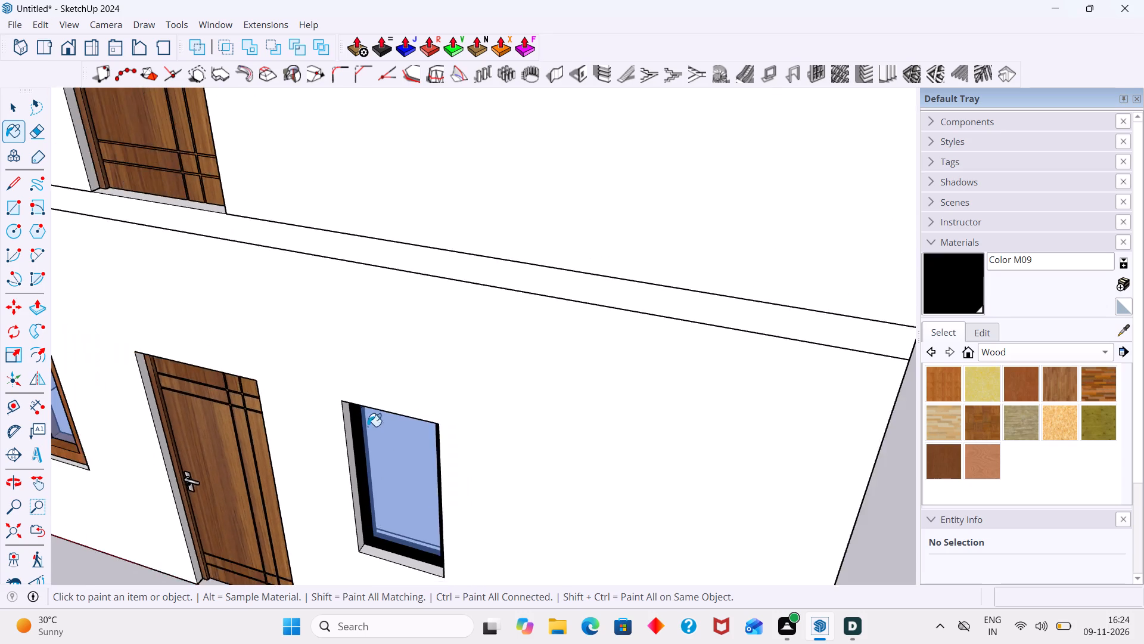
{"action": "scroll", "coordinate": [368, 426], "scroll_direction": "down", "scroll_amount": 6}
{"action": "scroll", "coordinate": [363, 218], "scroll_direction": "up", "scroll_amount": 11}
{"action": "left_click", "coordinate": [338, 196]}
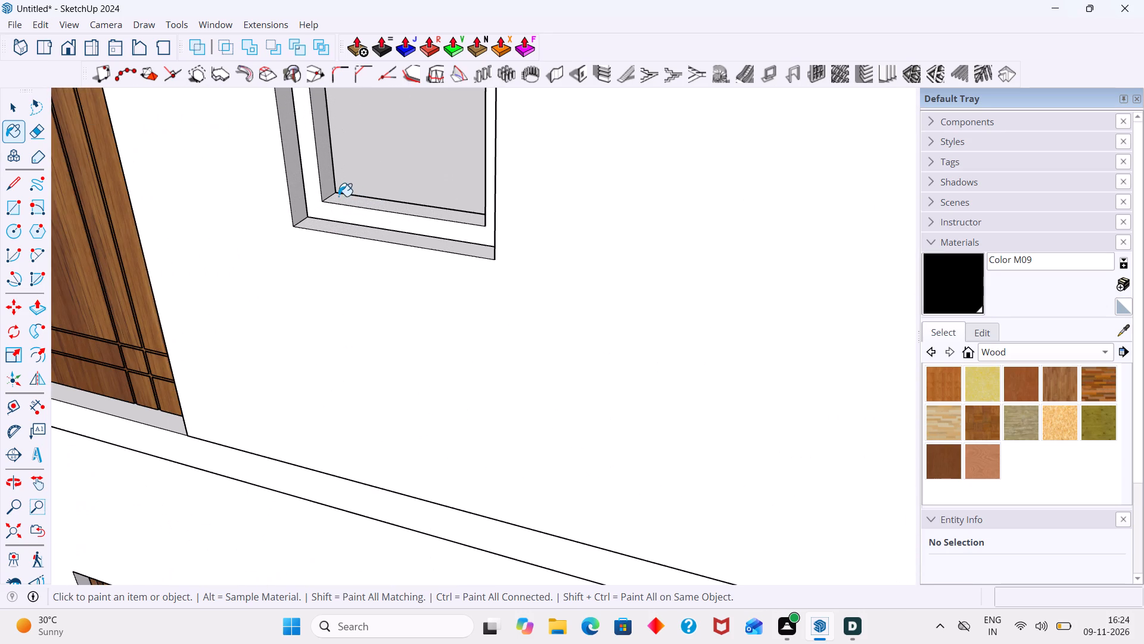
{"action": "scroll", "coordinate": [328, 205], "scroll_direction": "up", "scroll_amount": 2}
{"action": "left_click", "coordinate": [323, 178]}
{"action": "left_click", "coordinate": [315, 210]}
{"action": "scroll", "coordinate": [321, 211], "scroll_direction": "down", "scroll_amount": 4}
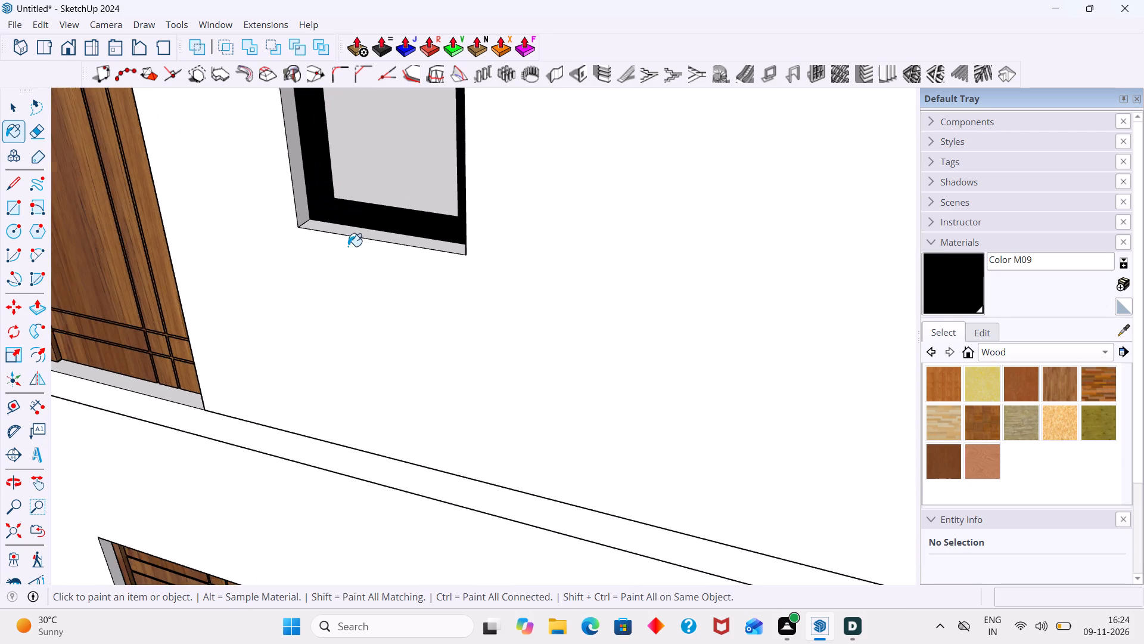
{"action": "middle_click_drag", "start_coordinate": [368, 254], "coordinate": [720, 262]}
{"action": "scroll", "coordinate": [484, 187], "scroll_direction": "up", "scroll_amount": 5}
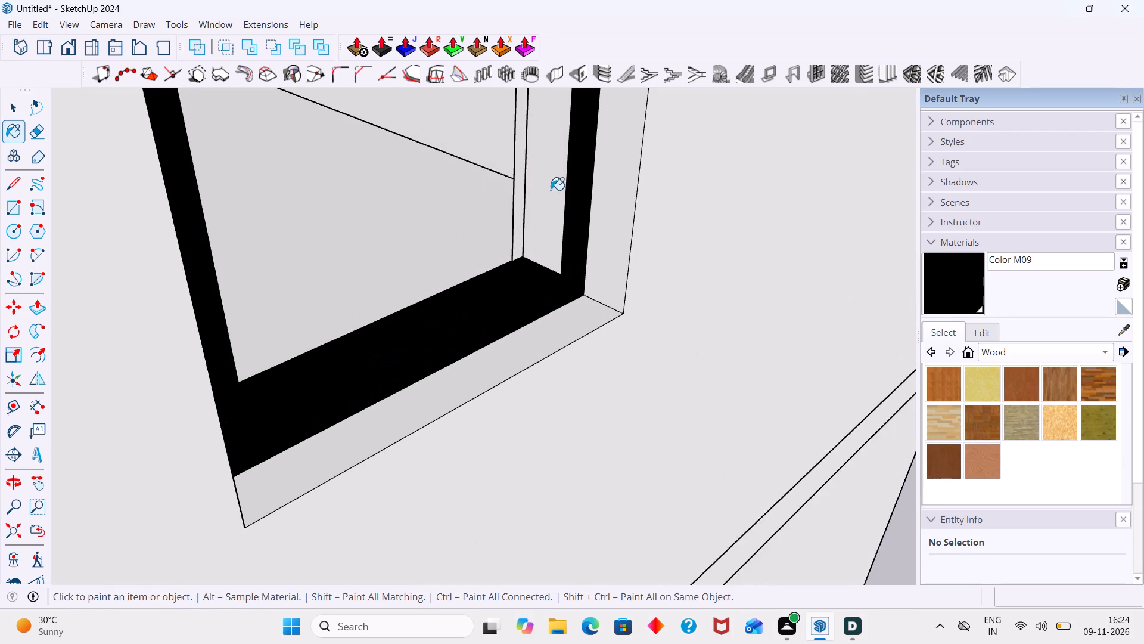
{"action": "left_click", "coordinate": [551, 190]}
{"action": "scroll", "coordinate": [554, 199], "scroll_direction": "down", "scroll_amount": 9}
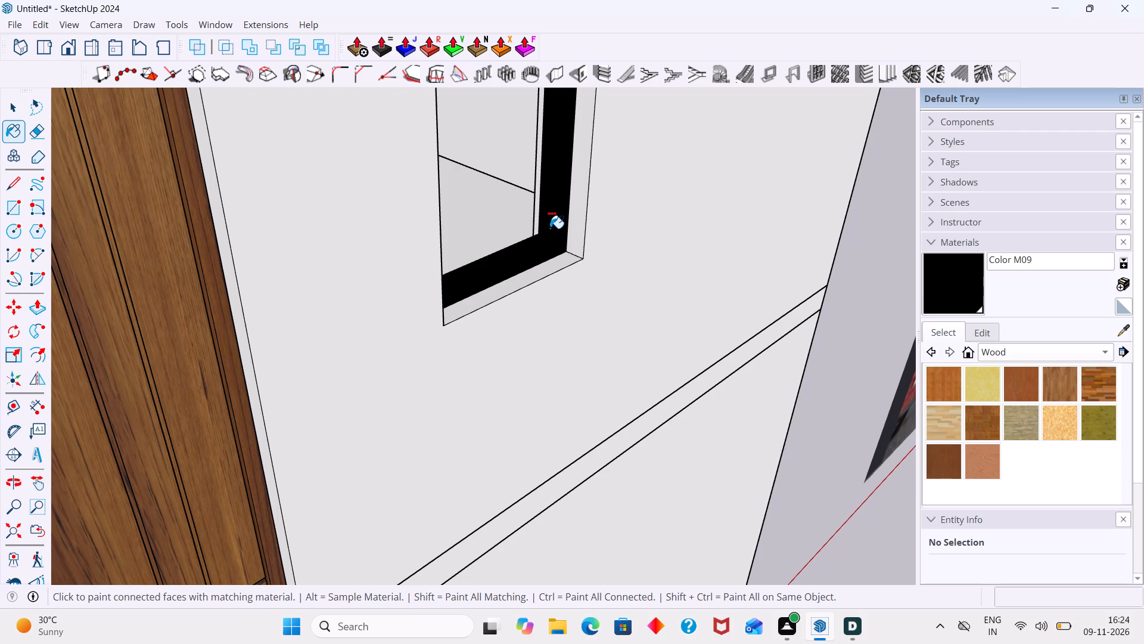
Undo the last three black paint fills on the upper-floor window frame, keeping only its bottom inner face painted.
{"action": "key", "text": "ctrl+z"}
{"action": "key", "text": "ctrl+z"}
{"action": "key", "text": "ctrl+z"}
{"action": "scroll", "coordinate": [536, 246], "scroll_direction": "down", "scroll_amount": 3}
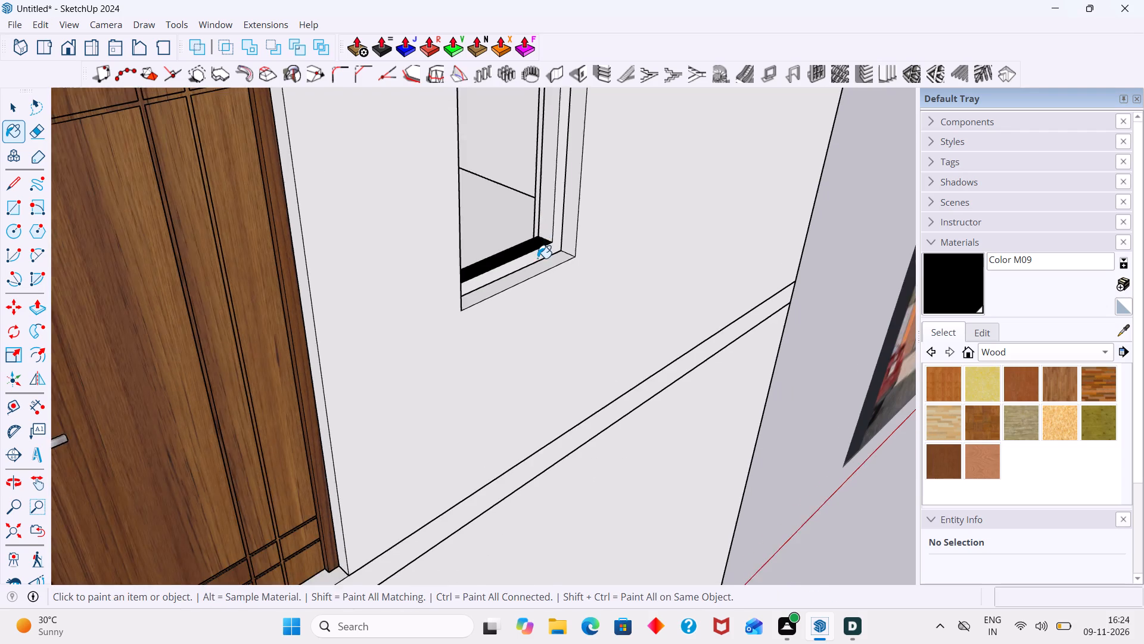
{"action": "middle_click_drag", "start_coordinate": [529, 258], "coordinate": [397, 268]}
{"action": "scroll", "coordinate": [418, 266], "scroll_direction": "down", "scroll_amount": 6}
{"action": "middle_click_drag", "start_coordinate": [417, 268], "coordinate": [339, 252]}
{"action": "key", "text": "space"}
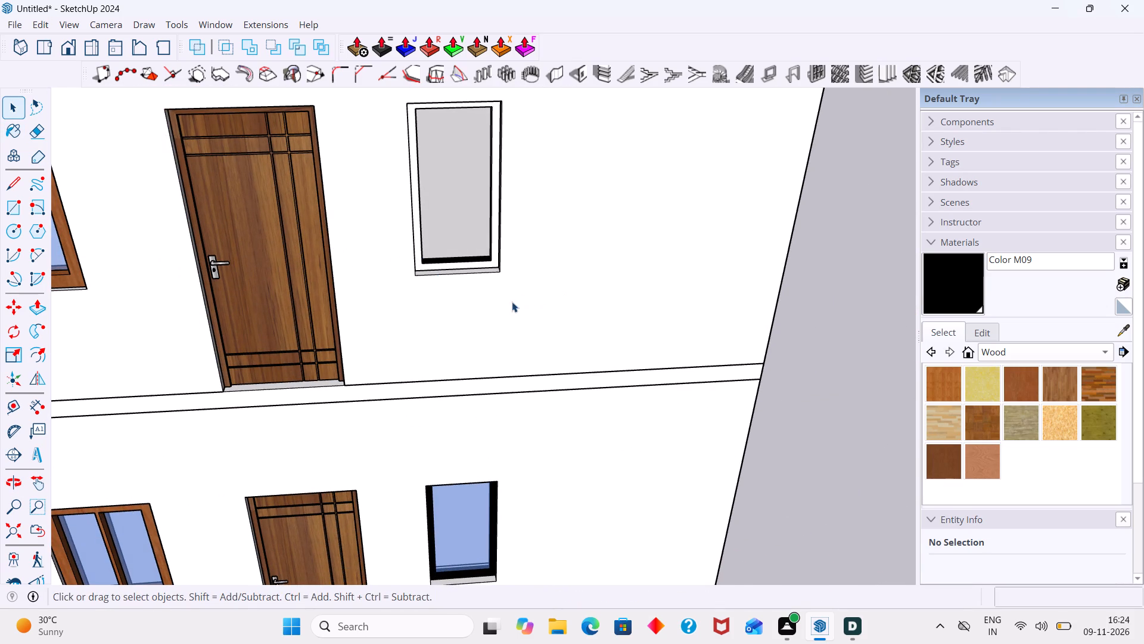
Draw a rectangle about 1' 7 11/16" by 3' 7 11/16" as the glass pane, mid-depth across the upper window frame's inner opening.
{"action": "scroll", "coordinate": [506, 304], "scroll_direction": "down", "scroll_amount": 2}
{"action": "middle_click_drag", "start_coordinate": [479, 298], "coordinate": [297, 293]}
{"action": "middle_click_drag", "start_coordinate": [275, 166], "coordinate": [260, 122]}
{"action": "middle_click_drag", "start_coordinate": [276, 163], "coordinate": [354, 322], "text": "shift"}
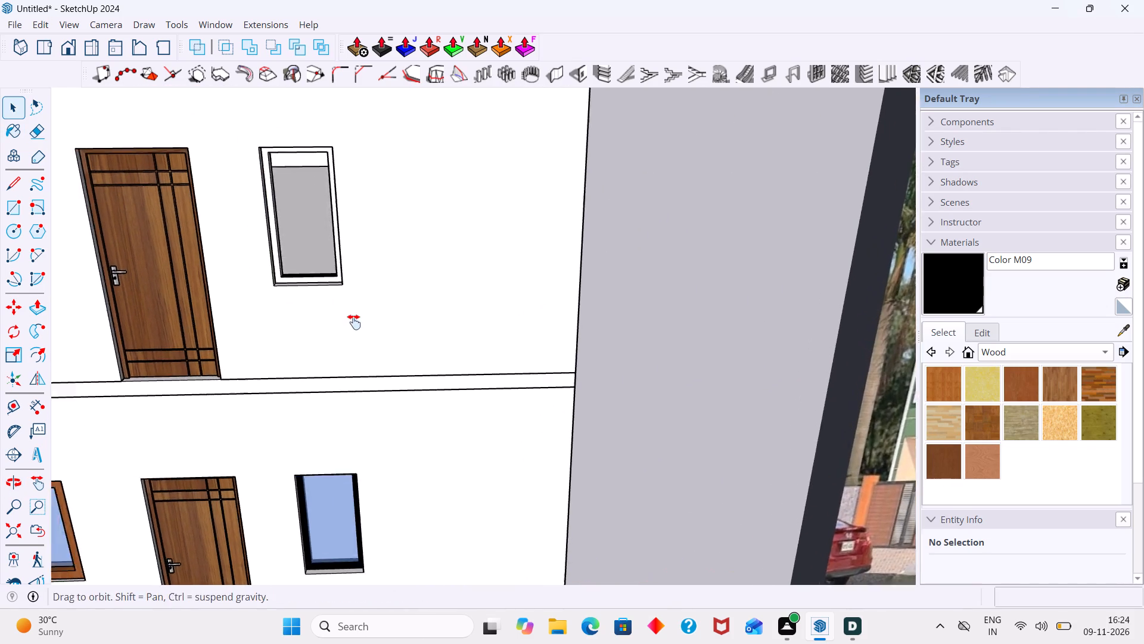
{"action": "middle_click_drag", "start_coordinate": [354, 322], "coordinate": [405, 417], "text": "shift"}
{"action": "scroll", "coordinate": [434, 431], "scroll_direction": "up", "scroll_amount": 1}
{"action": "middle_click_drag", "start_coordinate": [433, 423], "coordinate": [394, 343]}
{"action": "scroll", "coordinate": [394, 366], "scroll_direction": "down", "scroll_amount": 6}
{"action": "middle_click_drag", "start_coordinate": [406, 403], "coordinate": [275, 339]}
{"action": "scroll", "coordinate": [319, 391], "scroll_direction": "up", "scroll_amount": 3}
{"action": "key", "text": "r"}
{"action": "scroll", "coordinate": [358, 363], "scroll_direction": "up", "scroll_amount": 5}
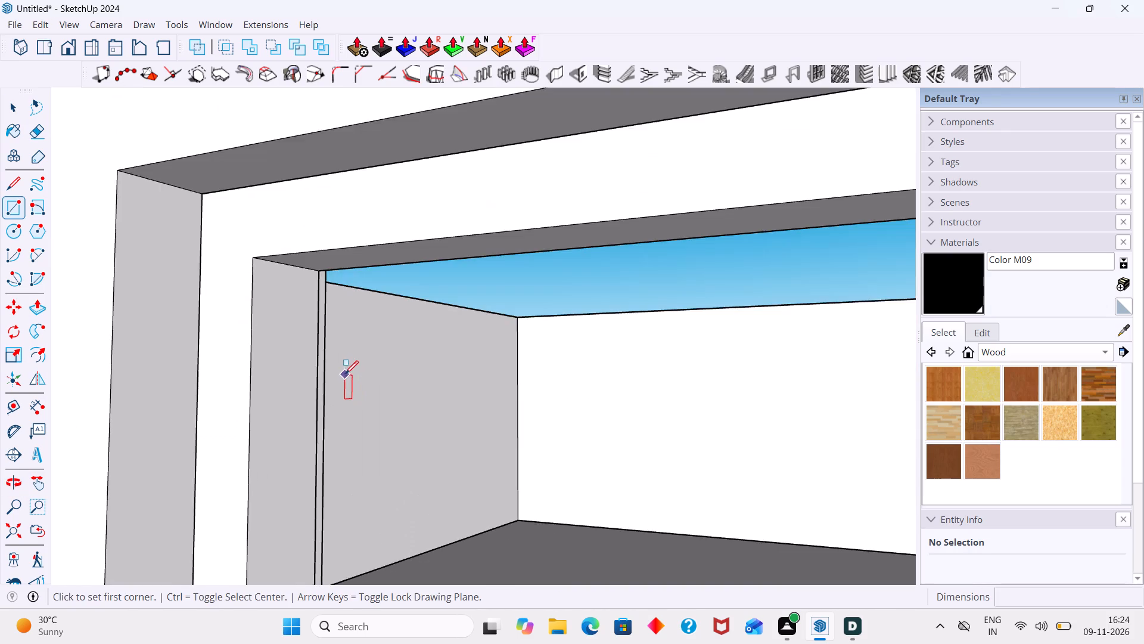
{"action": "middle_click_drag", "start_coordinate": [344, 367], "coordinate": [340, 335]}
{"action": "scroll", "coordinate": [335, 324], "scroll_direction": "down", "scroll_amount": 4}
{"action": "scroll", "coordinate": [345, 265], "scroll_direction": "up", "scroll_amount": 2}
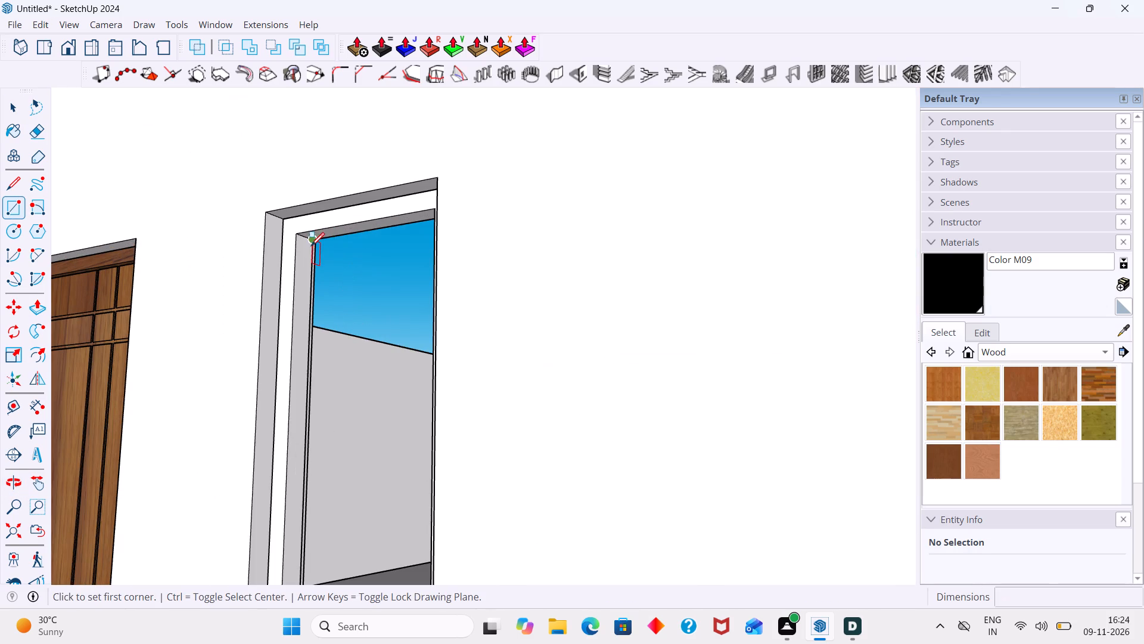
{"action": "scroll", "coordinate": [304, 240], "scroll_direction": "up", "scroll_amount": 5}
{"action": "left_click", "coordinate": [304, 236]}
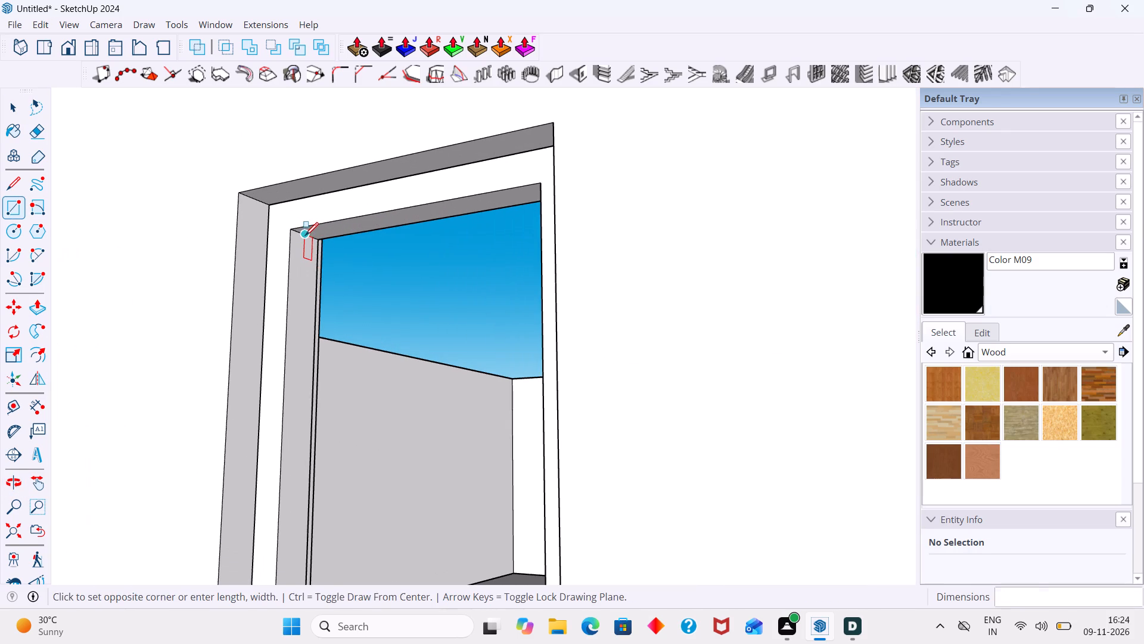
{"action": "scroll", "coordinate": [334, 379], "scroll_direction": "down", "scroll_amount": 6}
{"action": "middle_click_drag", "start_coordinate": [368, 465], "coordinate": [615, 542]}
{"action": "middle_click_drag", "start_coordinate": [510, 533], "coordinate": [564, 533]}
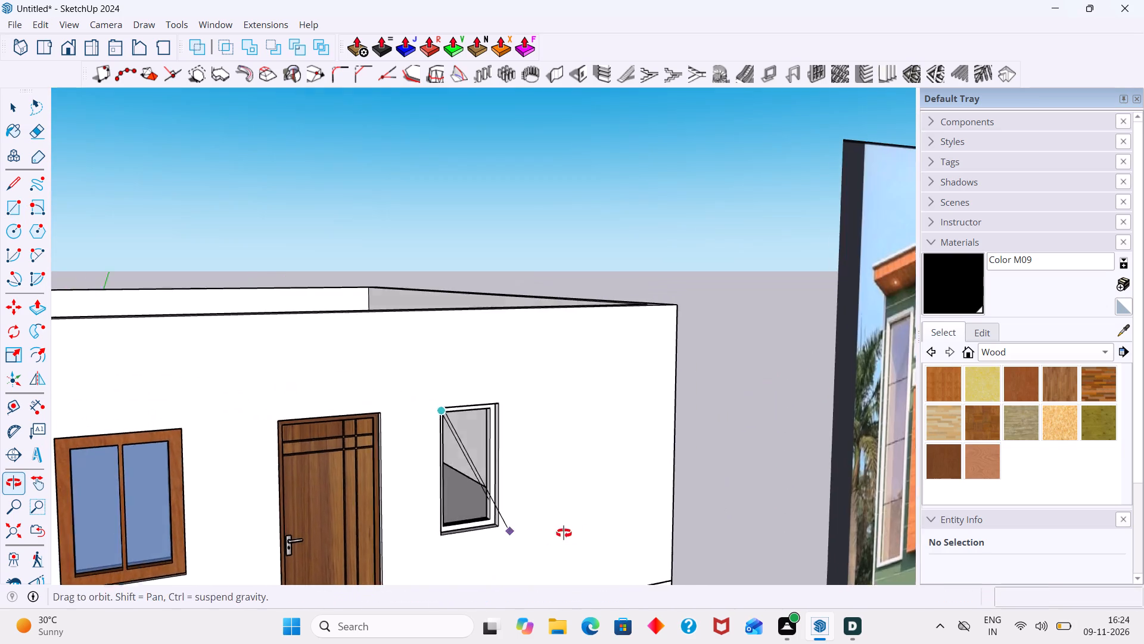
{"action": "middle_click_drag", "start_coordinate": [564, 533], "coordinate": [571, 531]}
{"action": "scroll", "coordinate": [500, 506], "scroll_direction": "up", "scroll_amount": 9}
{"action": "middle_click_drag", "start_coordinate": [512, 533], "coordinate": [564, 451]}
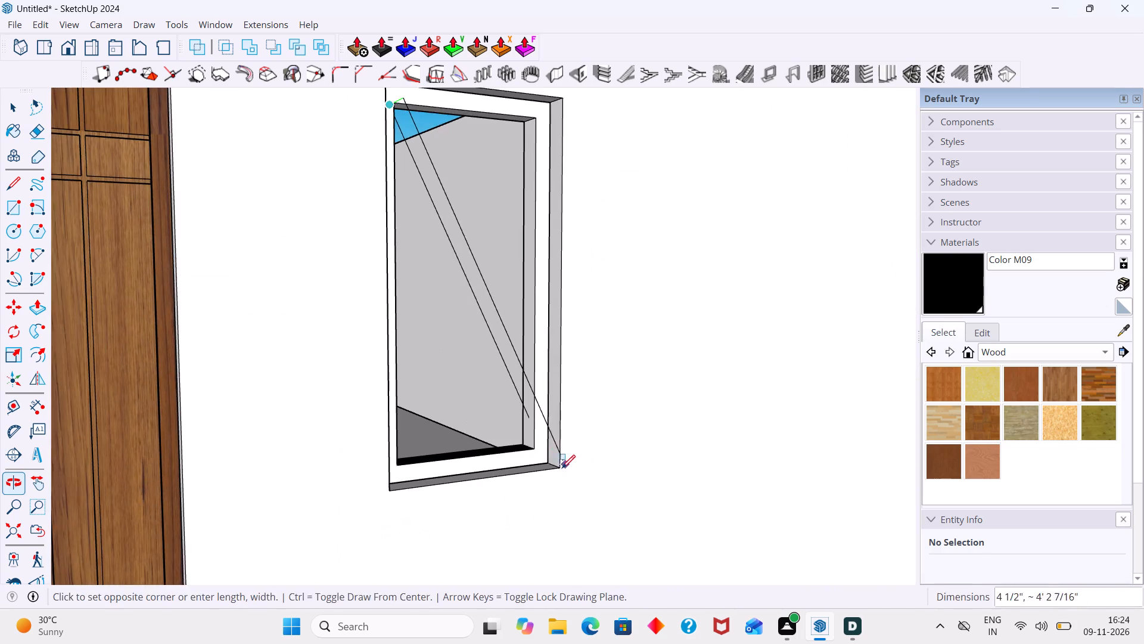
{"action": "middle_click_drag", "start_coordinate": [547, 490], "coordinate": [547, 515]}
{"action": "scroll", "coordinate": [528, 424], "scroll_direction": "up", "scroll_amount": 7}
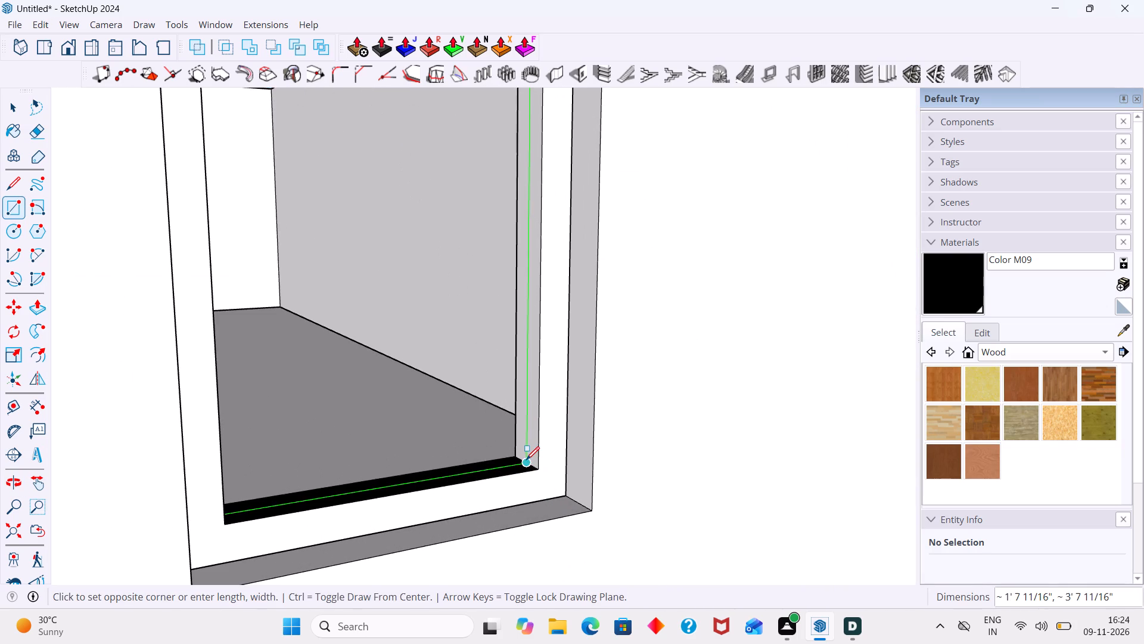
{"action": "left_click", "coordinate": [526, 458]}
{"action": "key", "text": "space"}
Sample Translucent Glass Blue from the ground-floor window's glass and paint the upper-floor window pane with it.
{"action": "scroll", "coordinate": [506, 438], "scroll_direction": "down", "scroll_amount": 8}
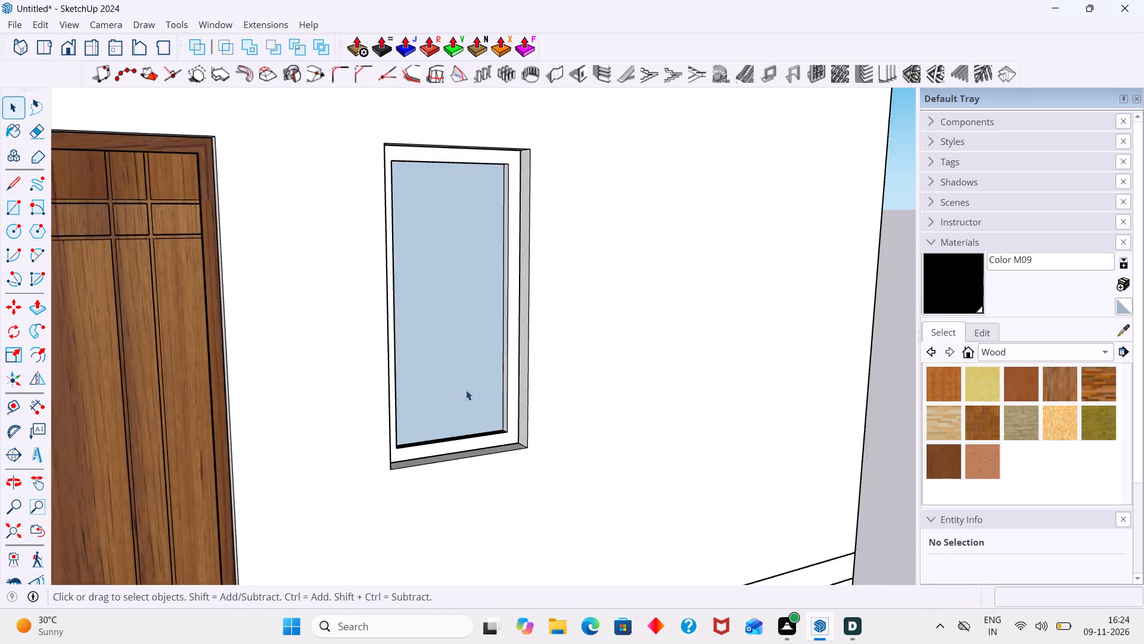
{"action": "scroll", "coordinate": [466, 390], "scroll_direction": "down", "scroll_amount": 10}
{"action": "middle_click_drag", "start_coordinate": [478, 412], "coordinate": [387, 459]}
{"action": "middle_click_drag", "start_coordinate": [415, 437], "coordinate": [303, 453]}
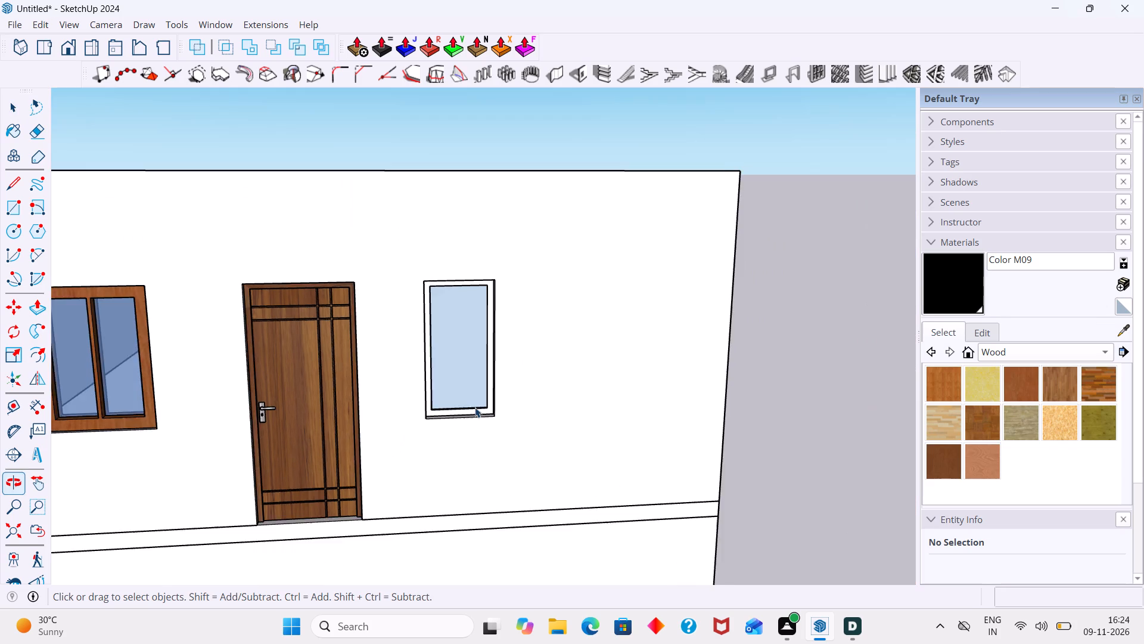
{"action": "middle_click_drag", "start_coordinate": [470, 406], "coordinate": [391, 417]}
{"action": "scroll", "coordinate": [450, 389], "scroll_direction": "up", "scroll_amount": 10}
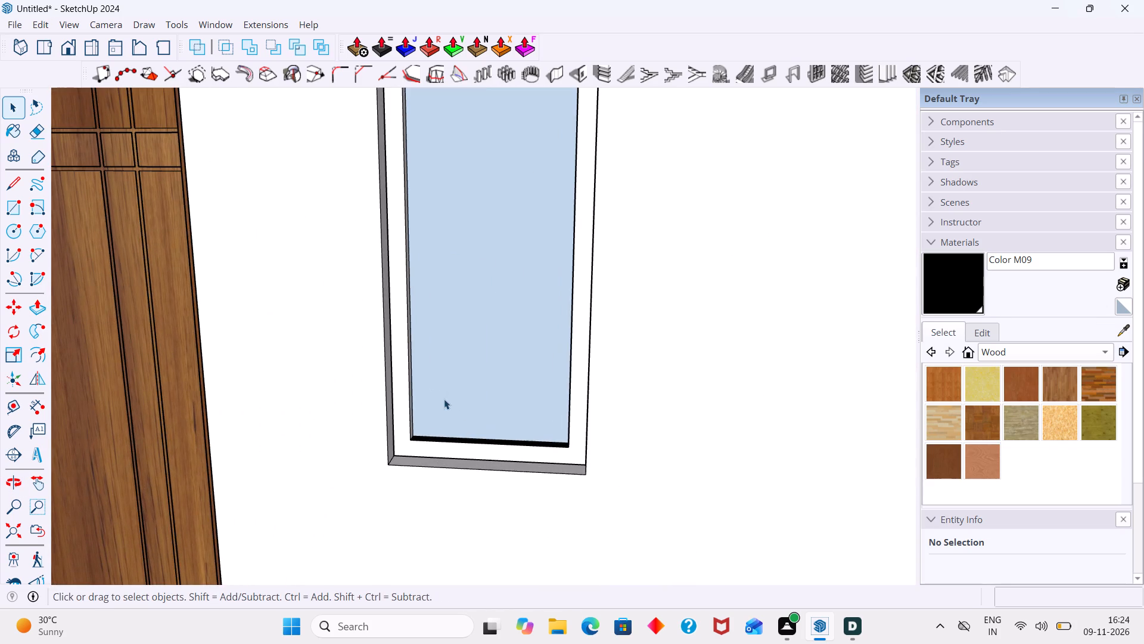
{"action": "scroll", "coordinate": [444, 401], "scroll_direction": "down", "scroll_amount": 18}
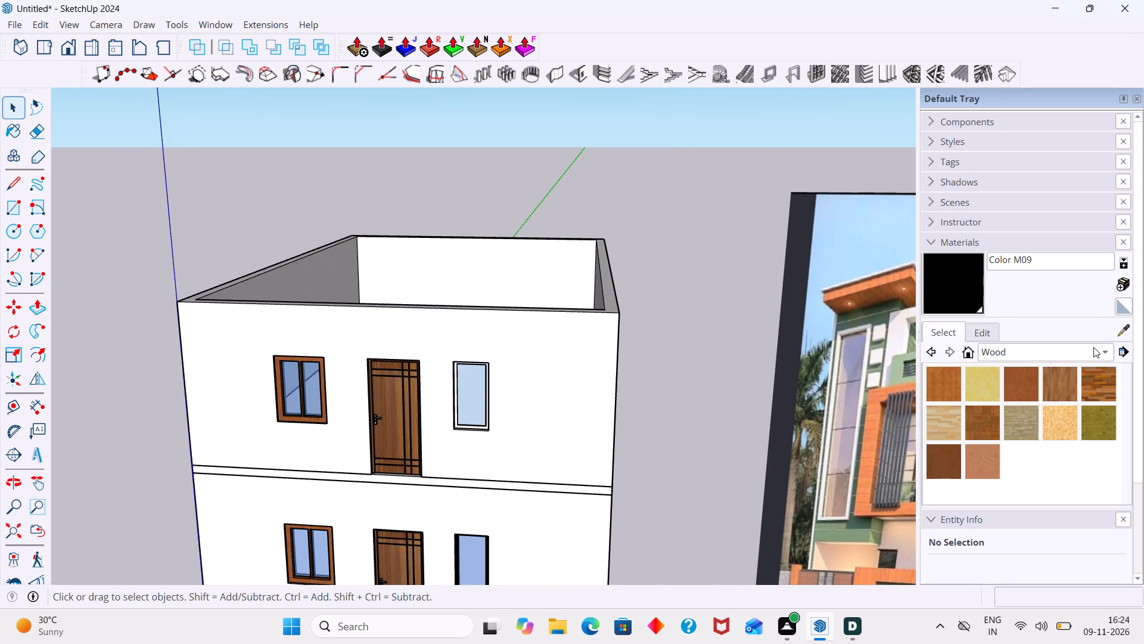
{"action": "left_click", "coordinate": [1124, 327]}
{"action": "scroll", "coordinate": [518, 523], "scroll_direction": "up", "scroll_amount": 2}
{"action": "left_click", "coordinate": [453, 562]}
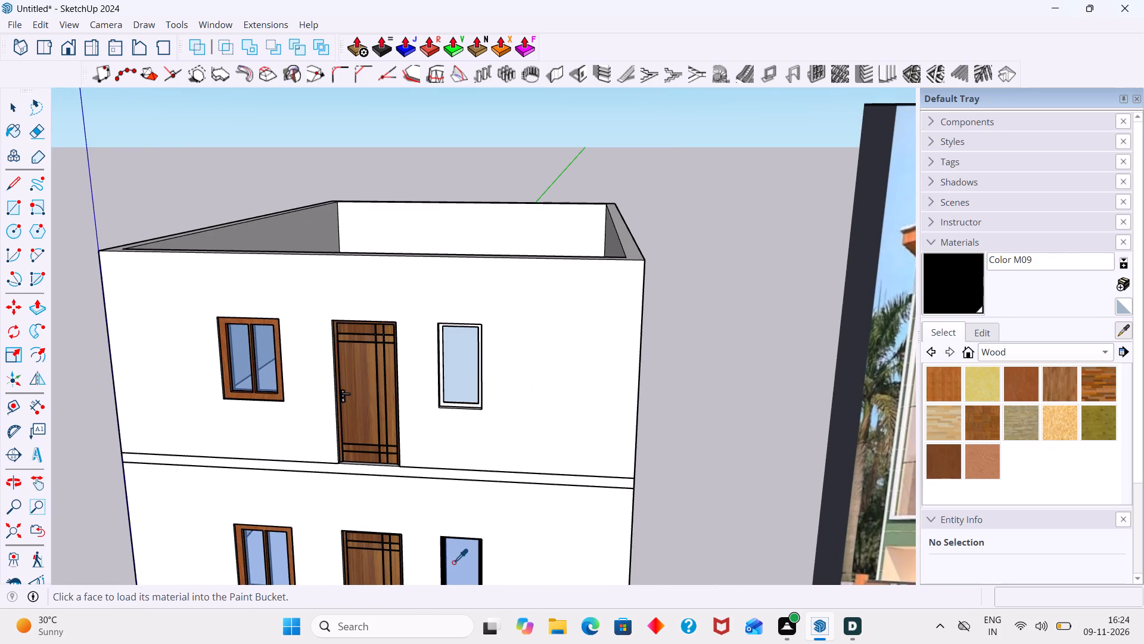
{"action": "left_click", "coordinate": [475, 377]}
{"action": "key", "text": "space"}
Sample black Color M09 from the upper frame's bottom inner face and paint the frame's front face.
{"action": "scroll", "coordinate": [431, 393], "scroll_direction": "up", "scroll_amount": 5}
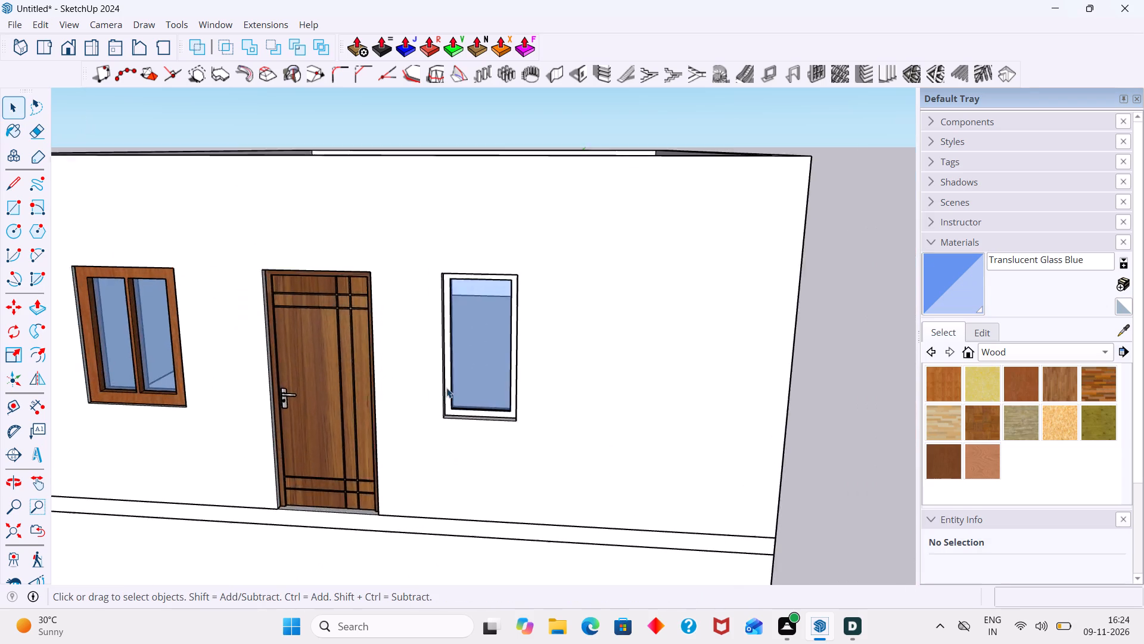
{"action": "scroll", "coordinate": [446, 388], "scroll_direction": "up", "scroll_amount": 17}
{"action": "left_click", "coordinate": [442, 401]}
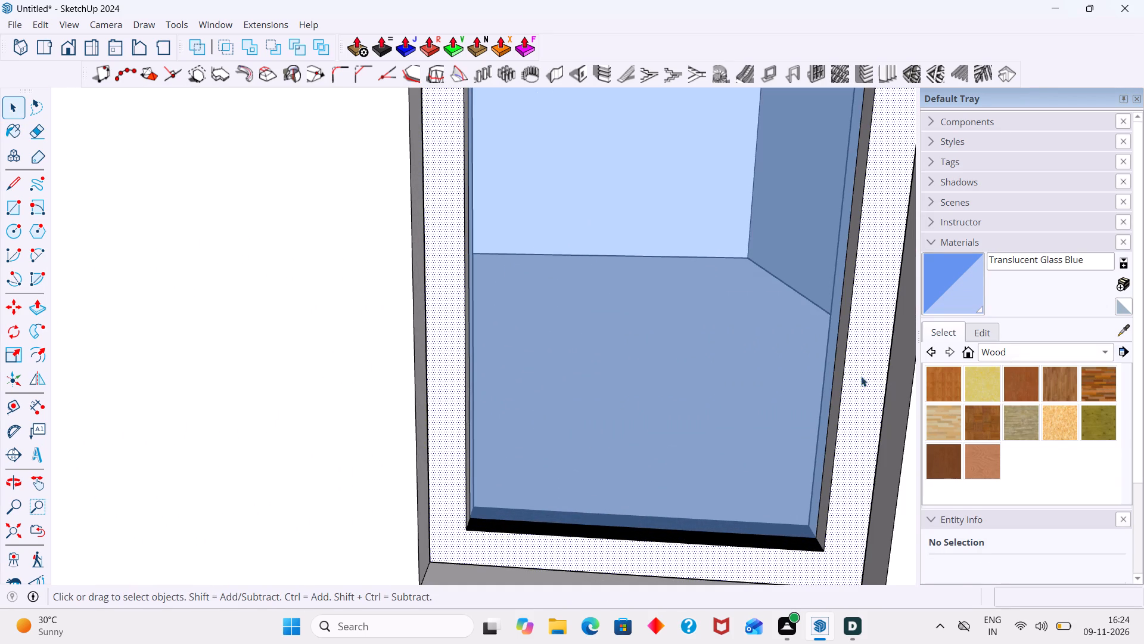
{"action": "scroll", "coordinate": [1026, 389], "scroll_direction": "down", "scroll_amount": 5}
{"action": "left_click", "coordinate": [1126, 330]}
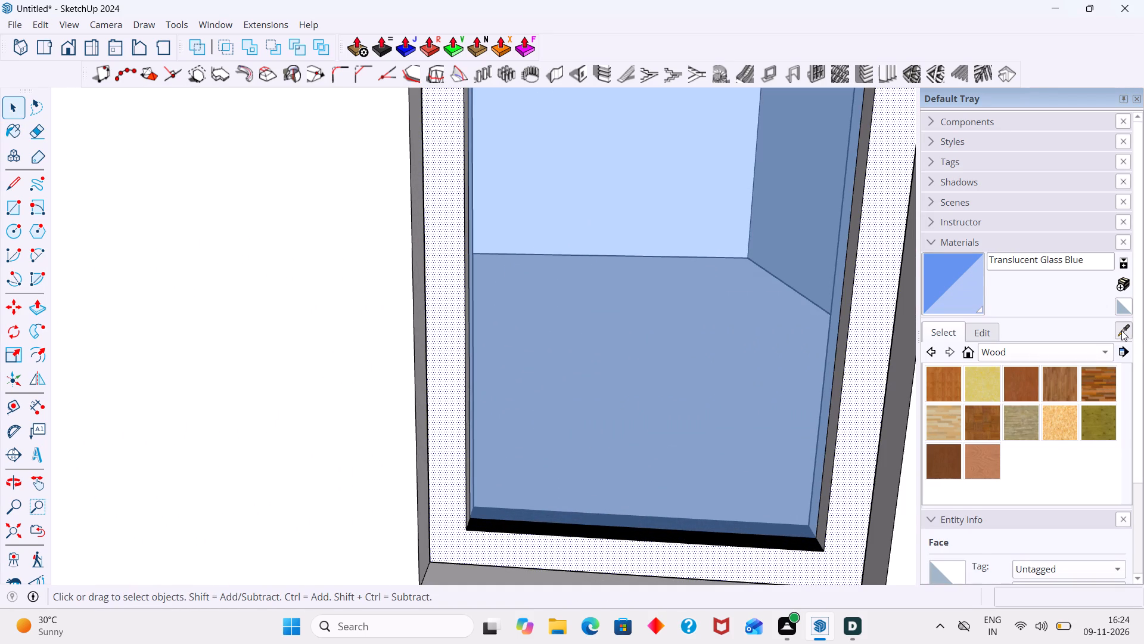
{"action": "left_click", "coordinate": [685, 535]}
{"action": "left_click", "coordinate": [450, 488]}
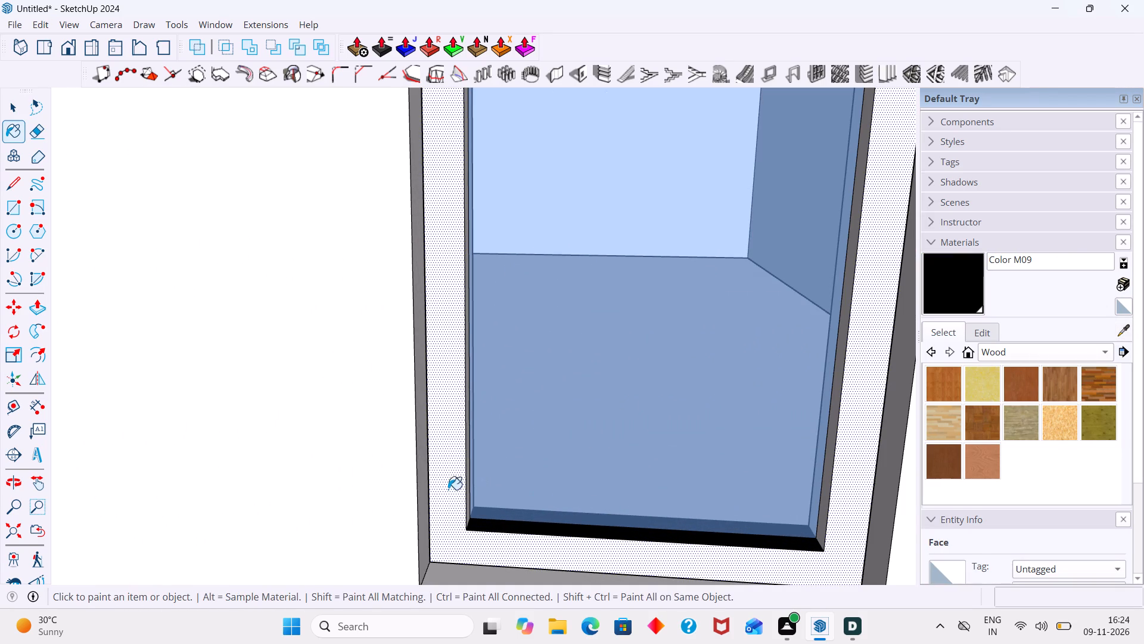
Paint both side inner faces and the top inner face on the frame's exterior side with Color M09.
{"action": "middle_click_drag", "start_coordinate": [470, 497], "coordinate": [360, 501]}
{"action": "scroll", "coordinate": [456, 475], "scroll_direction": "up", "scroll_amount": 3}
{"action": "left_click", "coordinate": [452, 476]}
{"action": "scroll", "coordinate": [452, 478], "scroll_direction": "down", "scroll_amount": 5}
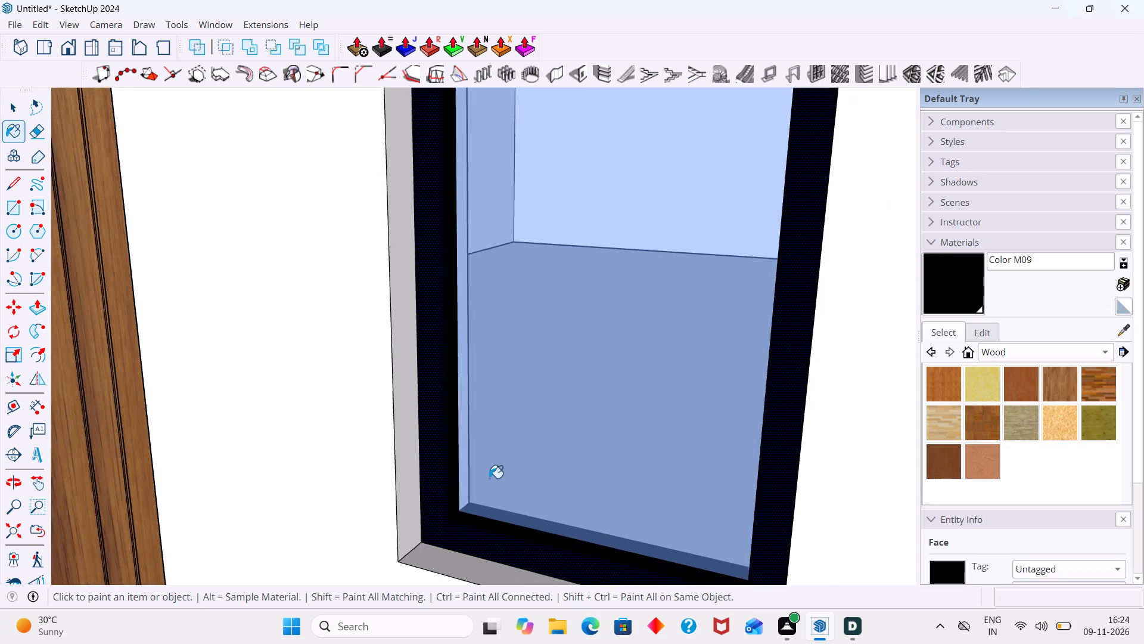
{"action": "scroll", "coordinate": [489, 478], "scroll_direction": "down", "scroll_amount": 5}
{"action": "middle_click_drag", "start_coordinate": [633, 491], "coordinate": [1064, 506]}
{"action": "scroll", "coordinate": [593, 411], "scroll_direction": "up", "scroll_amount": 7}
{"action": "left_click", "coordinate": [588, 393]}
{"action": "scroll", "coordinate": [588, 393], "scroll_direction": "down", "scroll_amount": 2}
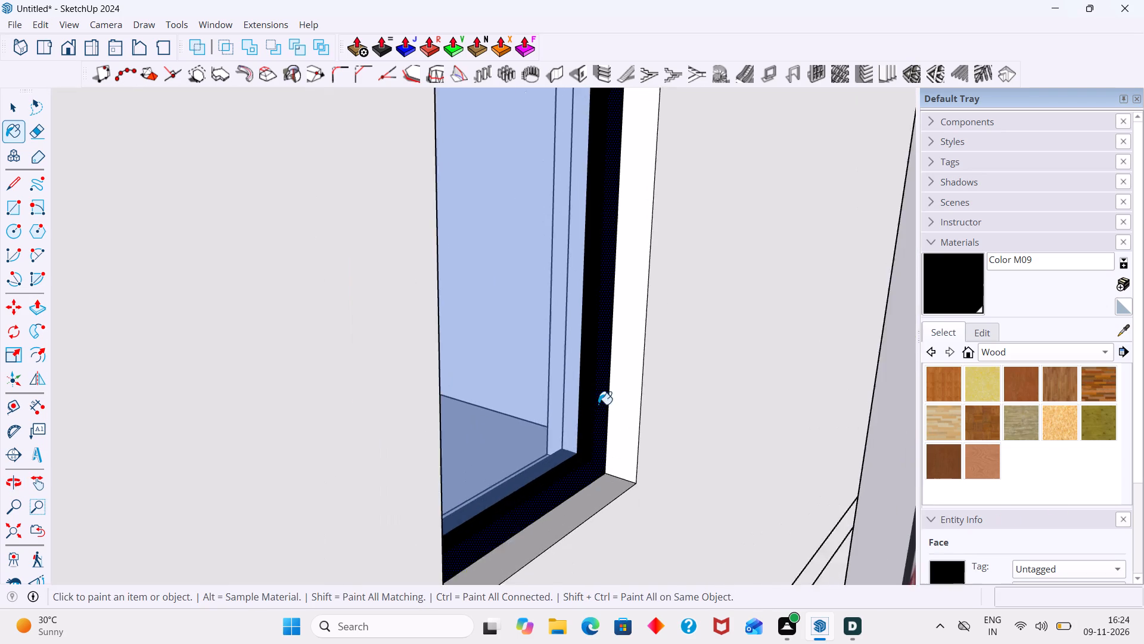
{"action": "scroll", "coordinate": [598, 404], "scroll_direction": "down", "scroll_amount": 6}
{"action": "middle_click_drag", "start_coordinate": [605, 420], "coordinate": [574, 345]}
{"action": "scroll", "coordinate": [574, 344], "scroll_direction": "down", "scroll_amount": 3}
{"action": "middle_click_drag", "start_coordinate": [573, 344], "coordinate": [573, 466]}
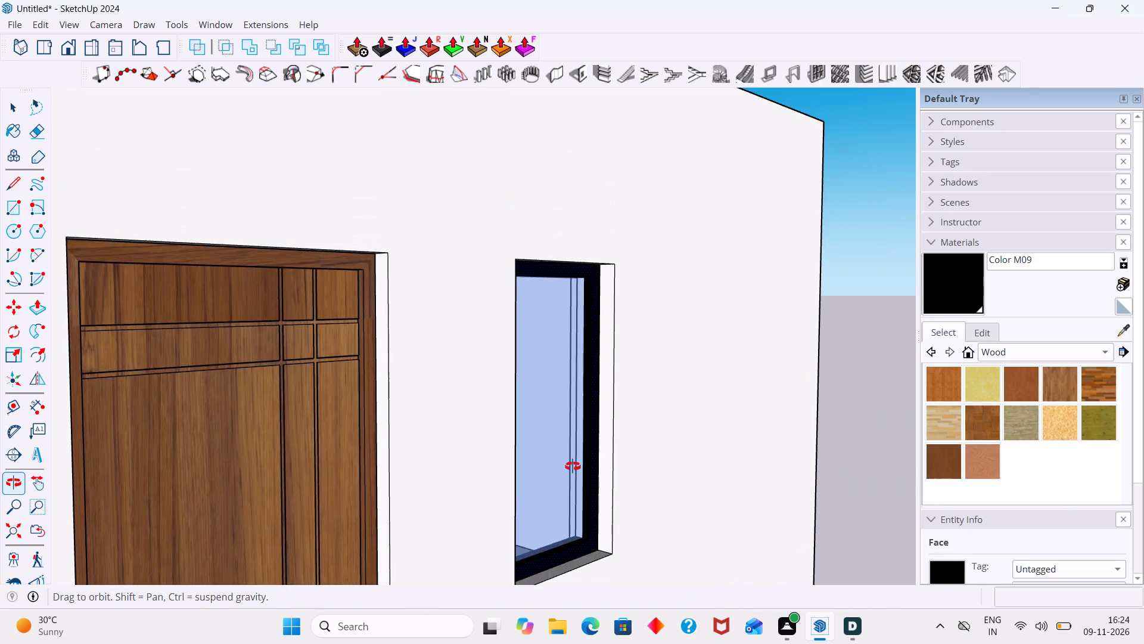
{"action": "middle_click_drag", "start_coordinate": [573, 466], "coordinate": [576, 288]}
{"action": "scroll", "coordinate": [573, 288], "scroll_direction": "up", "scroll_amount": 18}
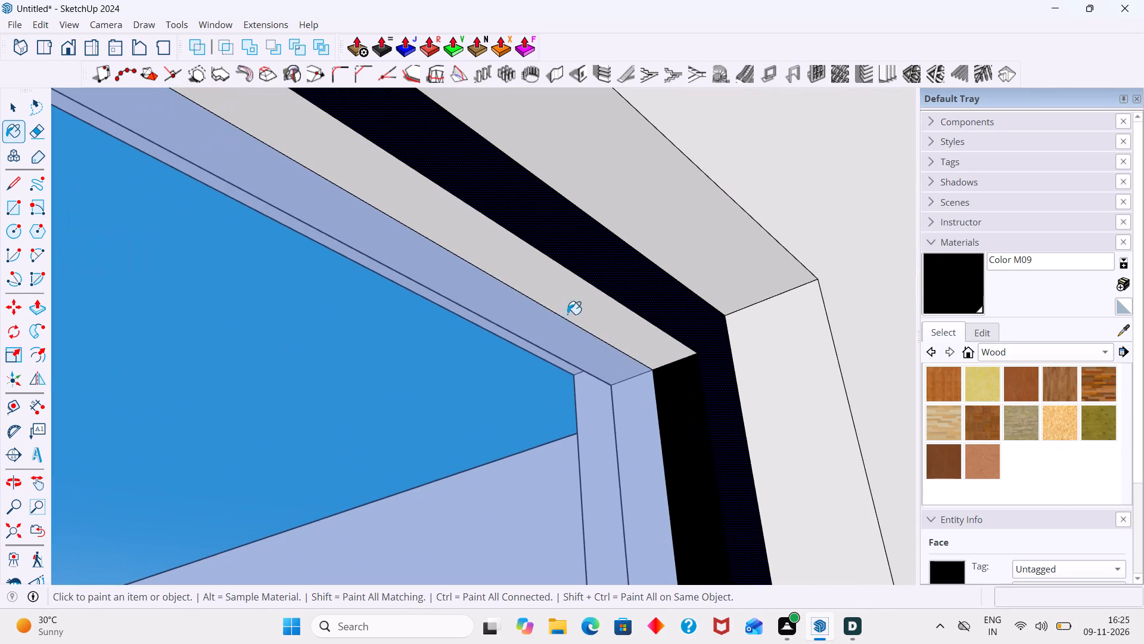
{"action": "left_click", "coordinate": [569, 311]}
{"action": "scroll", "coordinate": [573, 309], "scroll_direction": "down", "scroll_amount": 20}
{"action": "scroll", "coordinate": [573, 309], "scroll_direction": "down", "scroll_amount": 8}
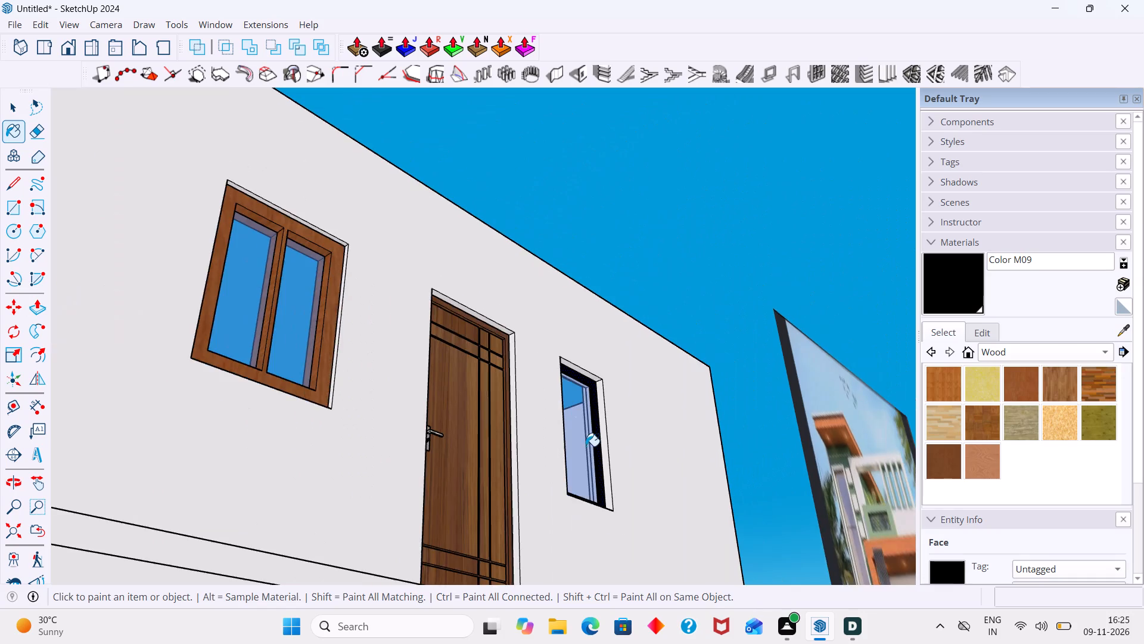
Paint the upper window frame's back face and both side inner faces on the room side with Color M09.
{"action": "middle_click_drag", "start_coordinate": [596, 455], "coordinate": [884, 624]}
{"action": "middle_click_drag", "start_coordinate": [741, 447], "coordinate": [735, 608]}
{"action": "middle_click_drag", "start_coordinate": [560, 236], "coordinate": [630, 237]}
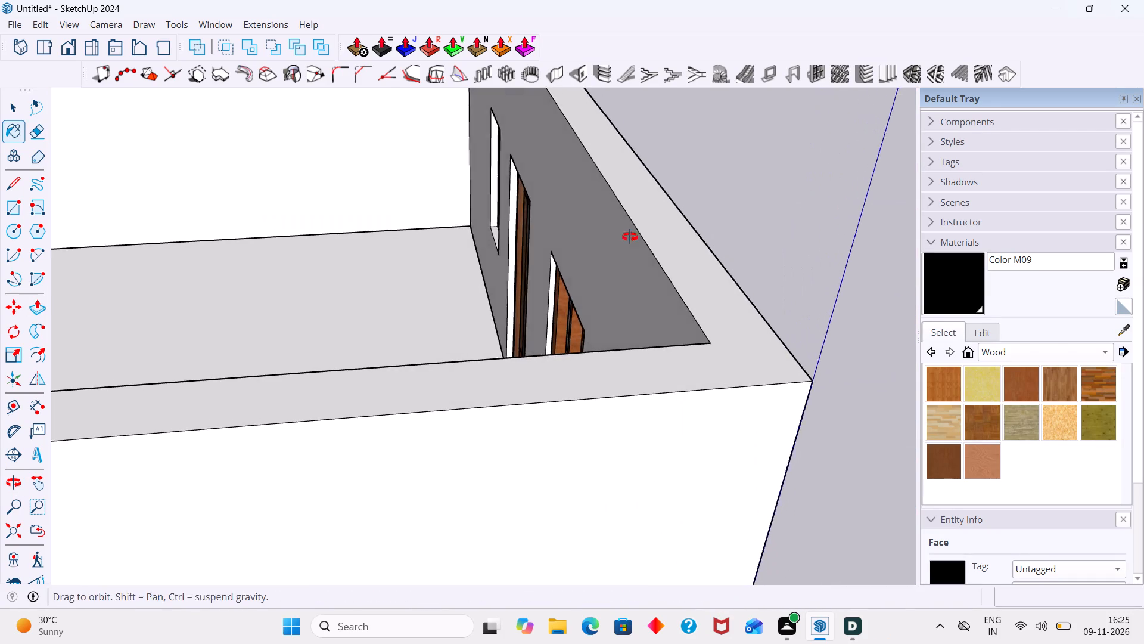
{"action": "middle_click_drag", "start_coordinate": [630, 237], "coordinate": [647, 239]}
{"action": "scroll", "coordinate": [467, 191], "scroll_direction": "up", "scroll_amount": 18}
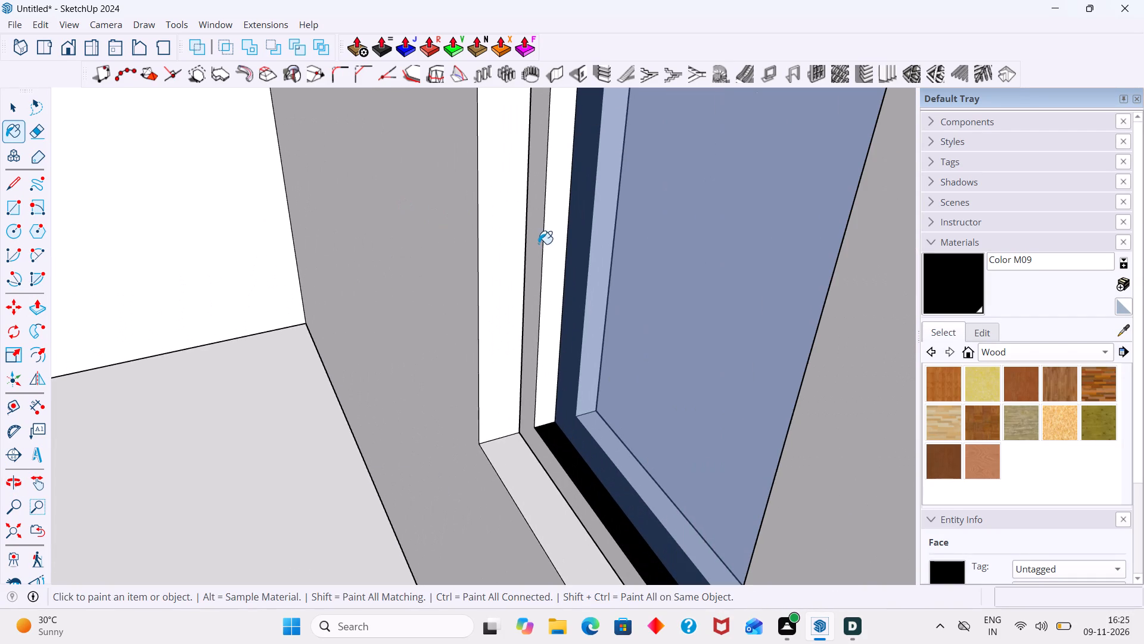
{"action": "left_click", "coordinate": [536, 243]}
{"action": "left_click", "coordinate": [546, 241]}
{"action": "scroll", "coordinate": [549, 247], "scroll_direction": "down", "scroll_amount": 5}
{"action": "middle_click_drag", "start_coordinate": [637, 352], "coordinate": [907, 407]}
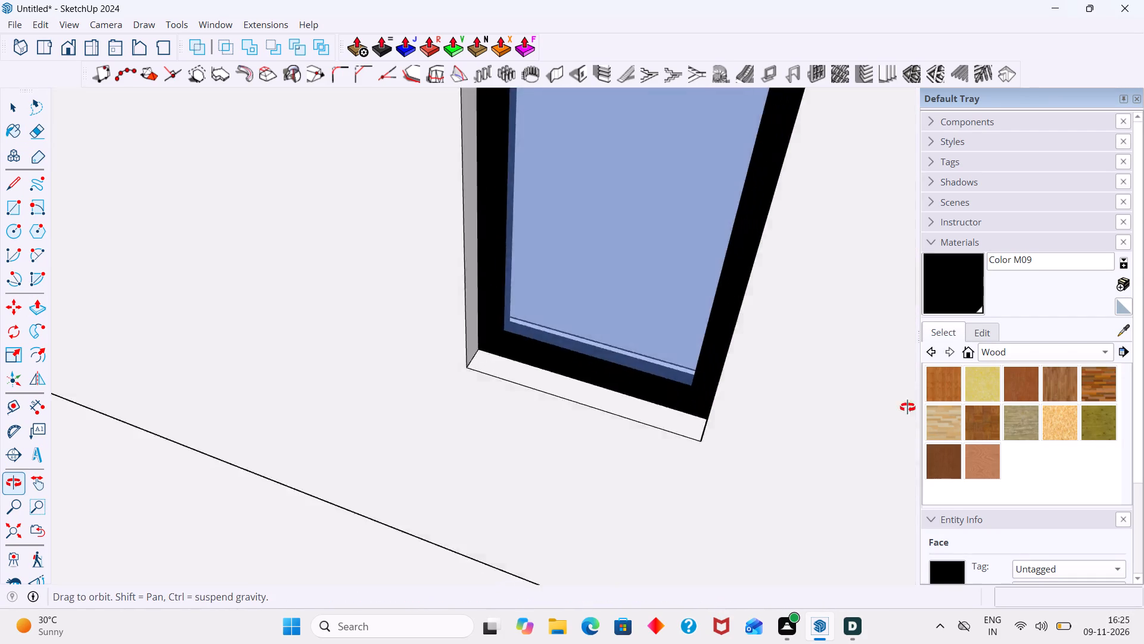
{"action": "middle_click_drag", "start_coordinate": [907, 407], "coordinate": [1056, 420]}
{"action": "middle_click_drag", "start_coordinate": [758, 309], "coordinate": [809, 297]}
{"action": "scroll", "coordinate": [597, 245], "scroll_direction": "up", "scroll_amount": 9}
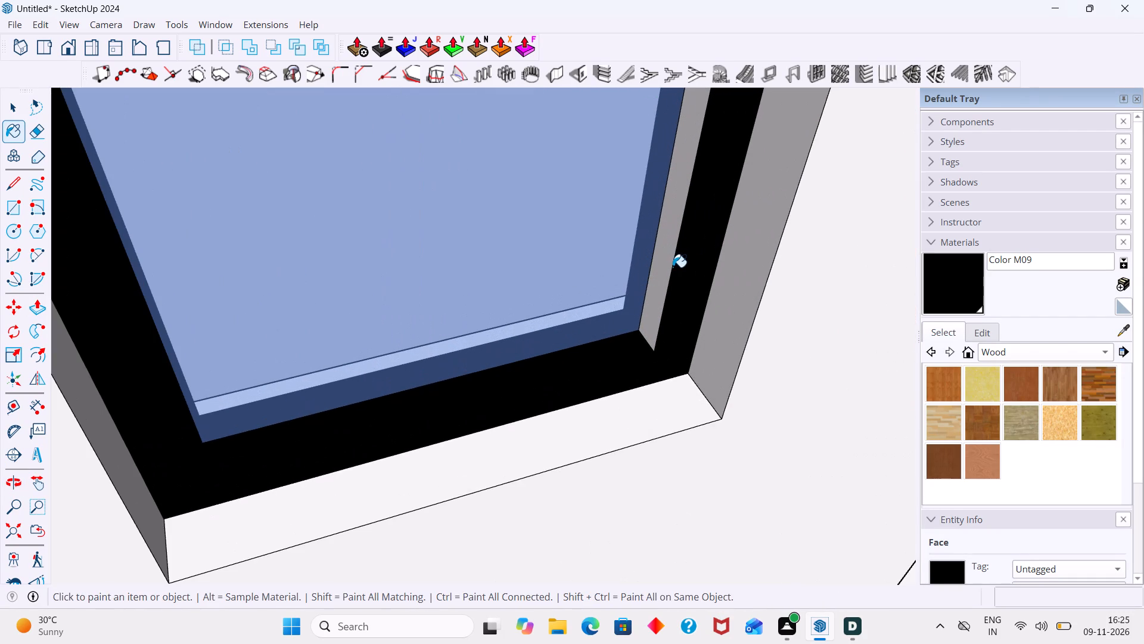
{"action": "left_click", "coordinate": [669, 263]}
{"action": "scroll", "coordinate": [666, 256], "scroll_direction": "down", "scroll_amount": 6}
{"action": "scroll", "coordinate": [639, 273], "scroll_direction": "down", "scroll_amount": 2, "text": "shift"}
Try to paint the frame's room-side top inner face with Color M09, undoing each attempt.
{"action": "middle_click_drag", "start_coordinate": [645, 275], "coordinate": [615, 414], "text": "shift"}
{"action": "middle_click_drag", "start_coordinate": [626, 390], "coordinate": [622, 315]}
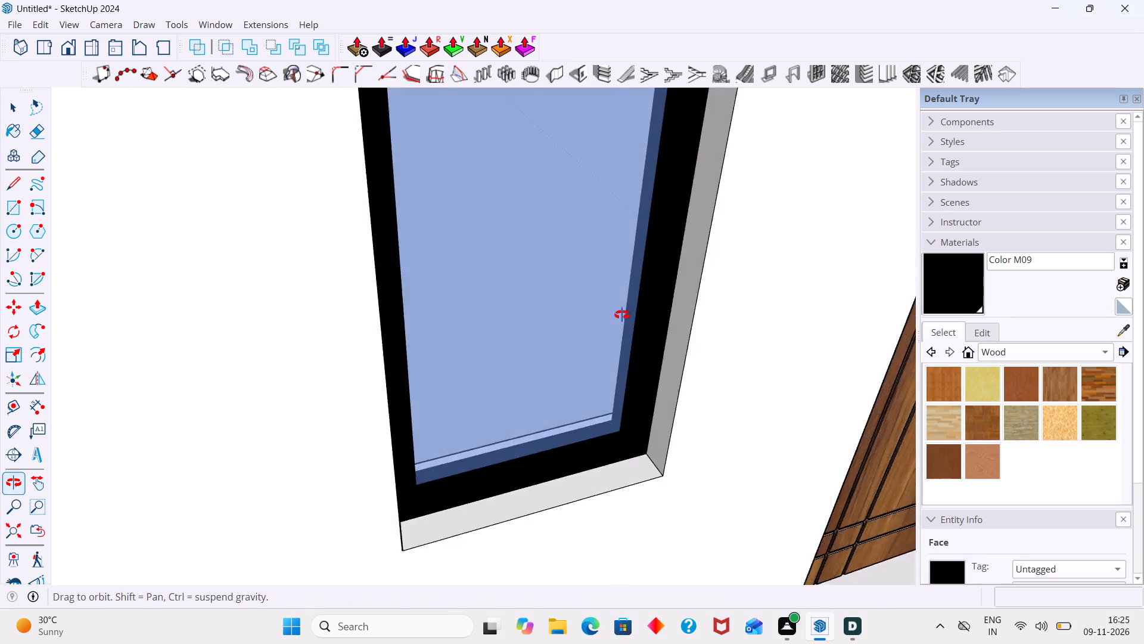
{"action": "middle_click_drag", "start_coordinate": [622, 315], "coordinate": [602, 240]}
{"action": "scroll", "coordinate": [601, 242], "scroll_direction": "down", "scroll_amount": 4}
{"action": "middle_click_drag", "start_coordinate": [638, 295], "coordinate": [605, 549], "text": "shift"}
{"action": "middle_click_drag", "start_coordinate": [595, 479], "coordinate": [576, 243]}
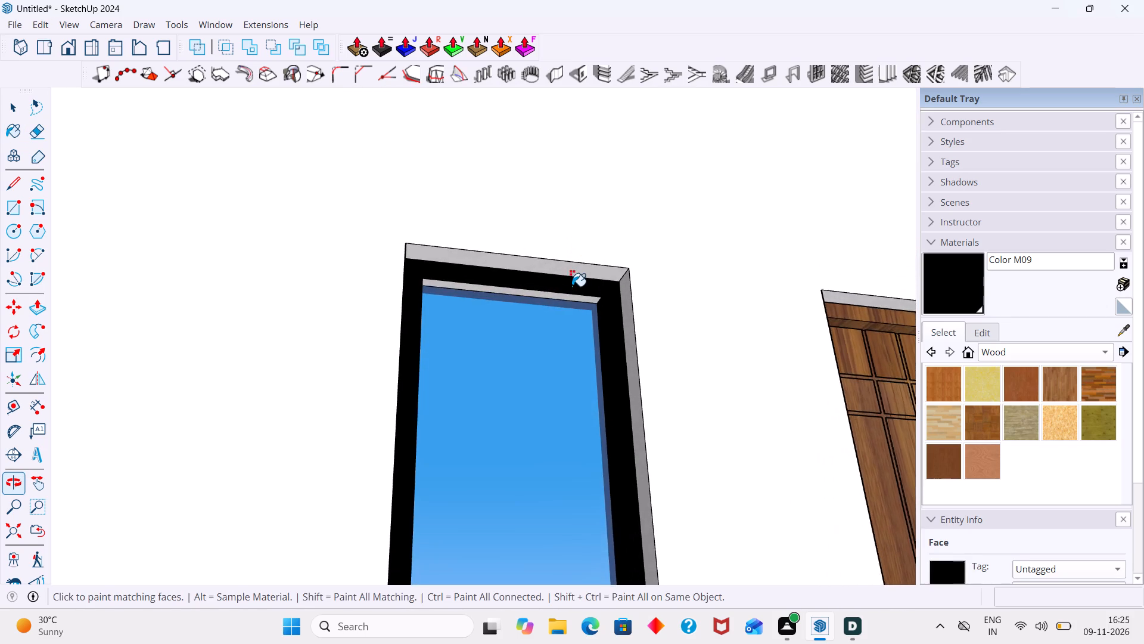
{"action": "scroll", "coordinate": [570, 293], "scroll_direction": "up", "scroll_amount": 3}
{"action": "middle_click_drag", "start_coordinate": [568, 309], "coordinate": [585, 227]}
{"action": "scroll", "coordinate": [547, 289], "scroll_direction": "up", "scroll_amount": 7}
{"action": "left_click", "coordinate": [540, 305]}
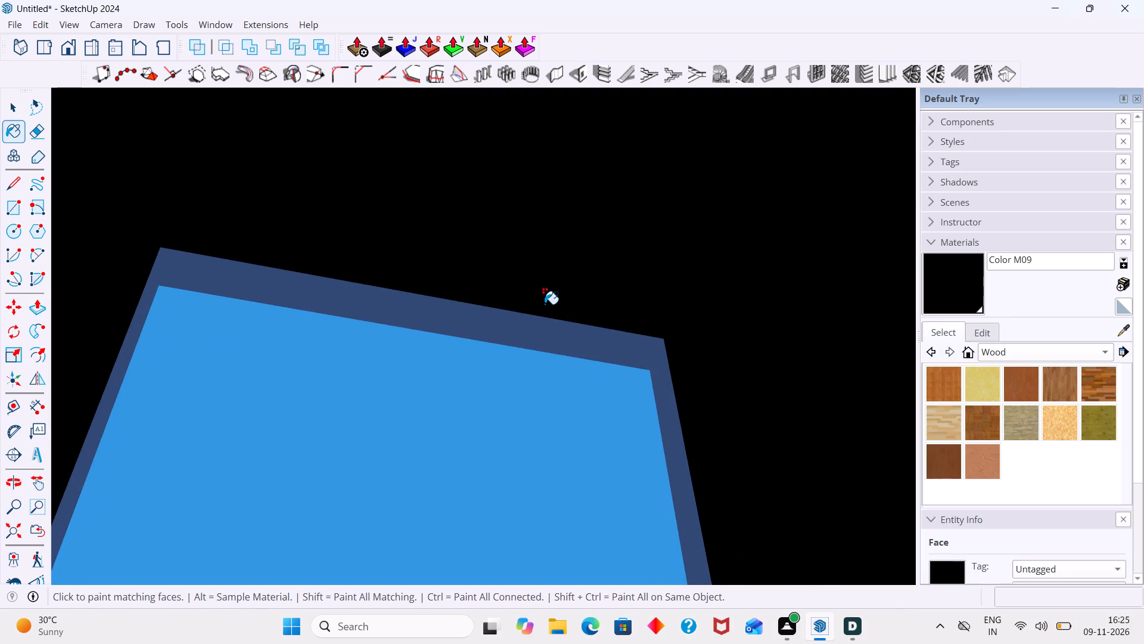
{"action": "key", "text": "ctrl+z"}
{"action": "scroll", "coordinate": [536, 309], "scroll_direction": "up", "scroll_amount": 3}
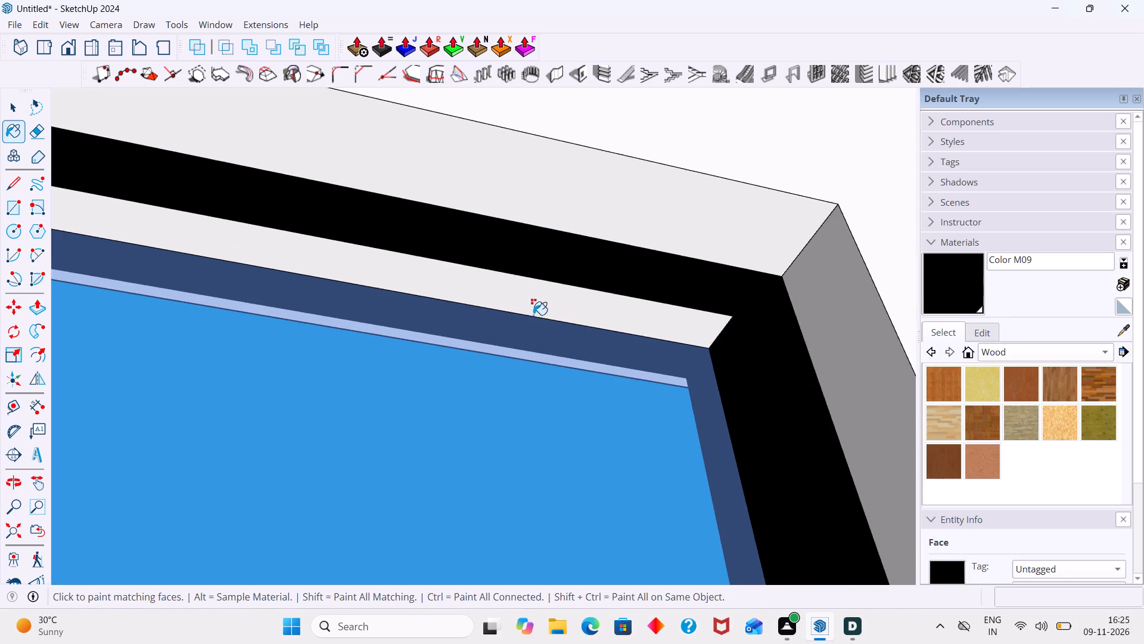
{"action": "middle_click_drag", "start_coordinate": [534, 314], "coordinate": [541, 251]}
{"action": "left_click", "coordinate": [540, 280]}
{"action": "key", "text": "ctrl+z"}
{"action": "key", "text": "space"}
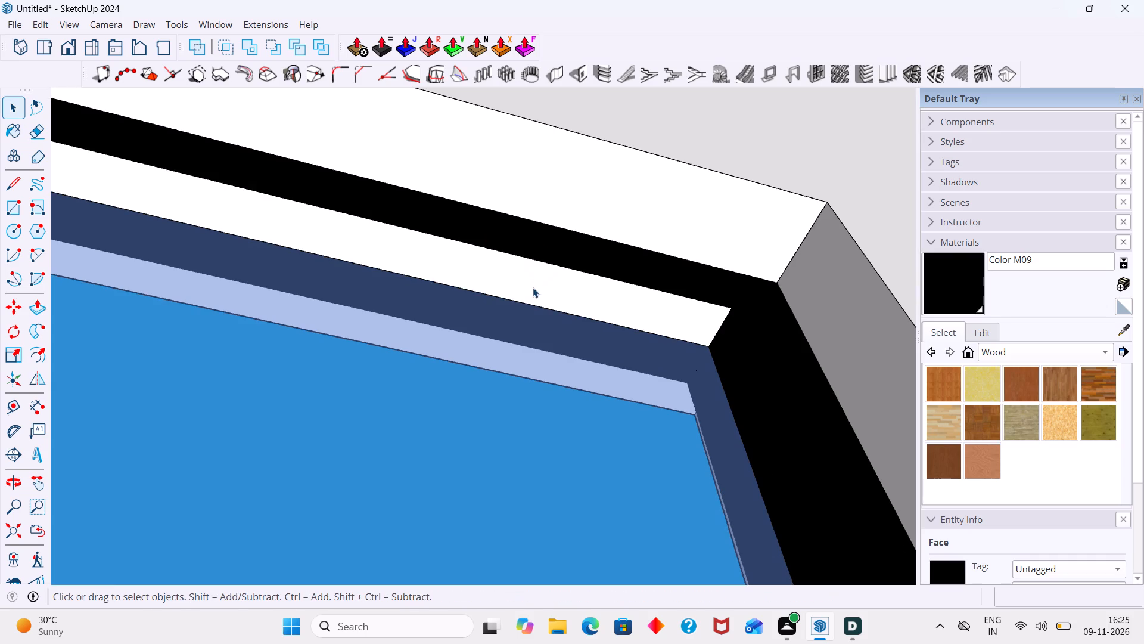
Select the frame's room-side top inner face and paint only it with Color M09.
{"action": "left_click", "coordinate": [532, 287]}
{"action": "left_click", "coordinate": [956, 279]}
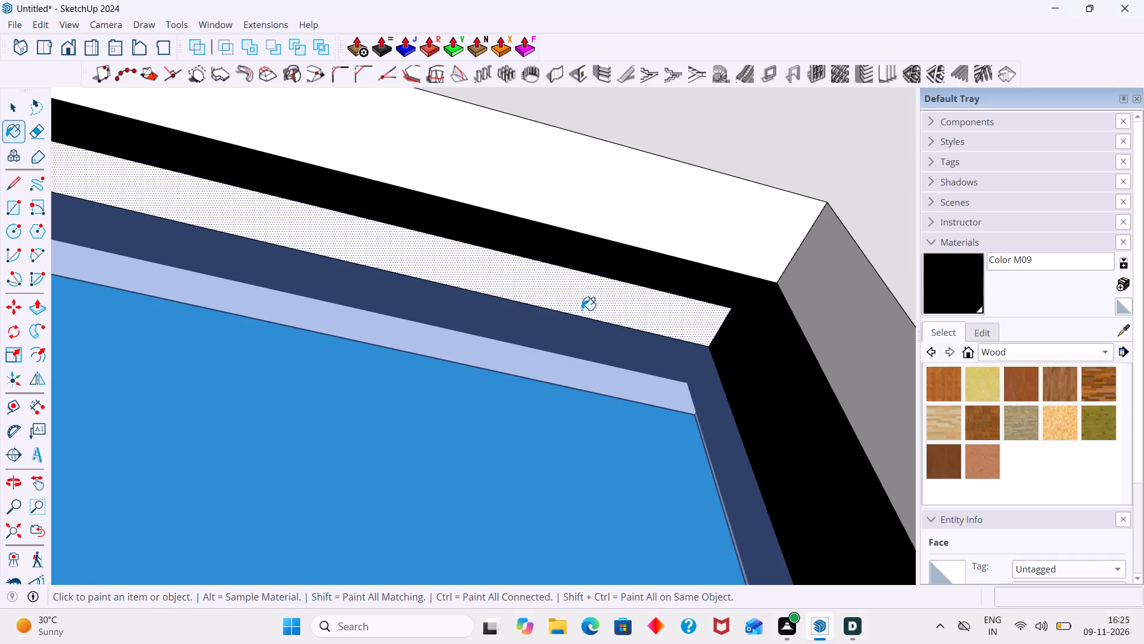
{"action": "left_click", "coordinate": [582, 310]}
{"action": "key", "text": "space"}
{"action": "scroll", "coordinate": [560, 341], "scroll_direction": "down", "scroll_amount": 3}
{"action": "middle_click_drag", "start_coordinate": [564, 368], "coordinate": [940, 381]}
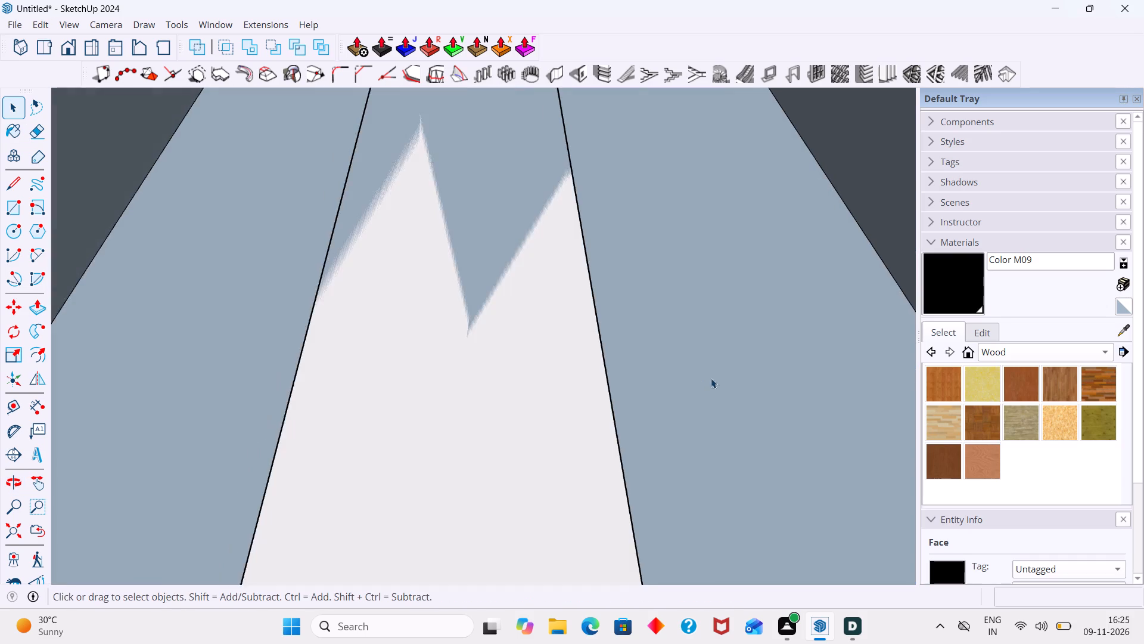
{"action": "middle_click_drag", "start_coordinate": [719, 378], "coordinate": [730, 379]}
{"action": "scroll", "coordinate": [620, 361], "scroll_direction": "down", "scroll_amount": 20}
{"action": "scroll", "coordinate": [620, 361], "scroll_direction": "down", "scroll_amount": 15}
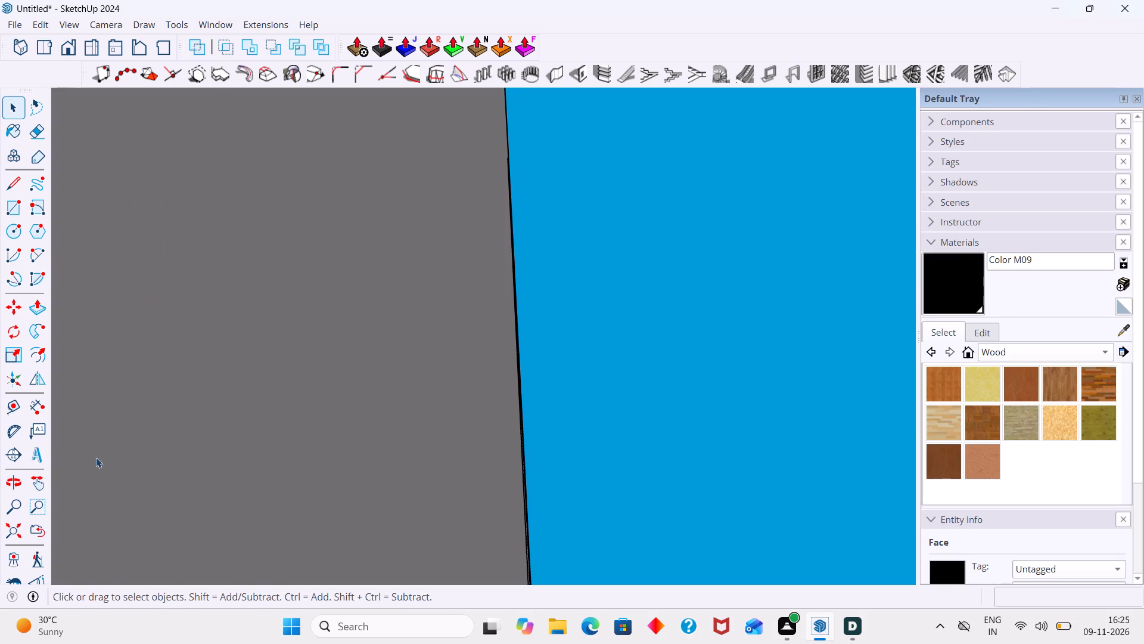
Examine the front doors and windows on both floors and compare the facade with the reference elevation image.
{"action": "left_click", "coordinate": [0, 516]}
{"action": "left_click", "coordinate": [34, 524]}
{"action": "left_click", "coordinate": [15, 529]}
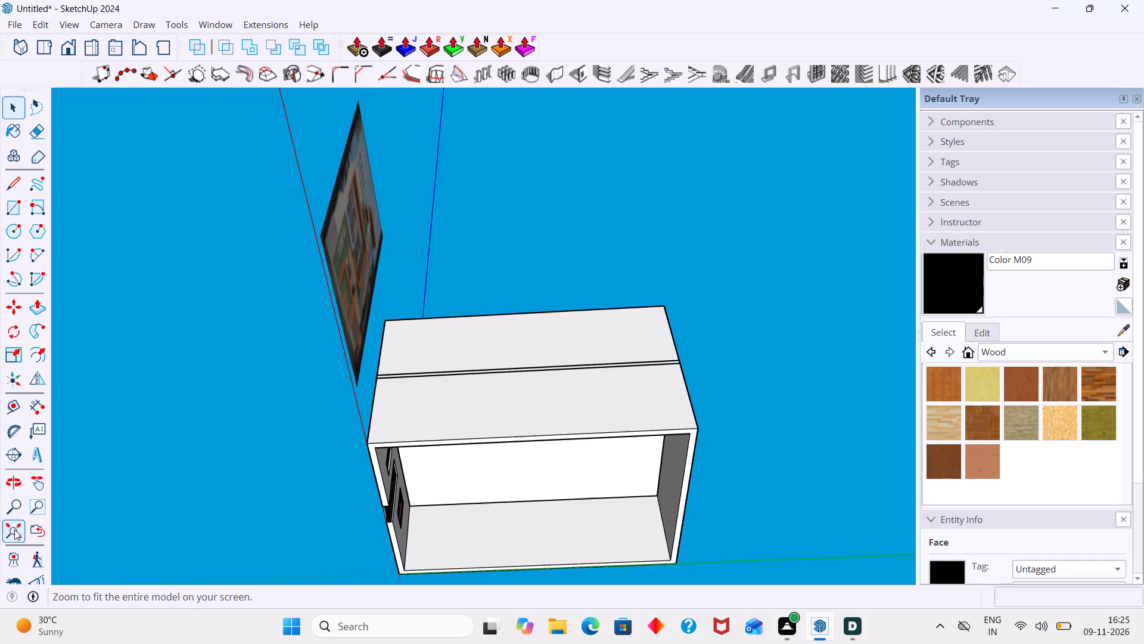
{"action": "scroll", "coordinate": [188, 464], "scroll_direction": "down", "scroll_amount": 5}
{"action": "middle_click_drag", "start_coordinate": [436, 410], "coordinate": [862, 478]}
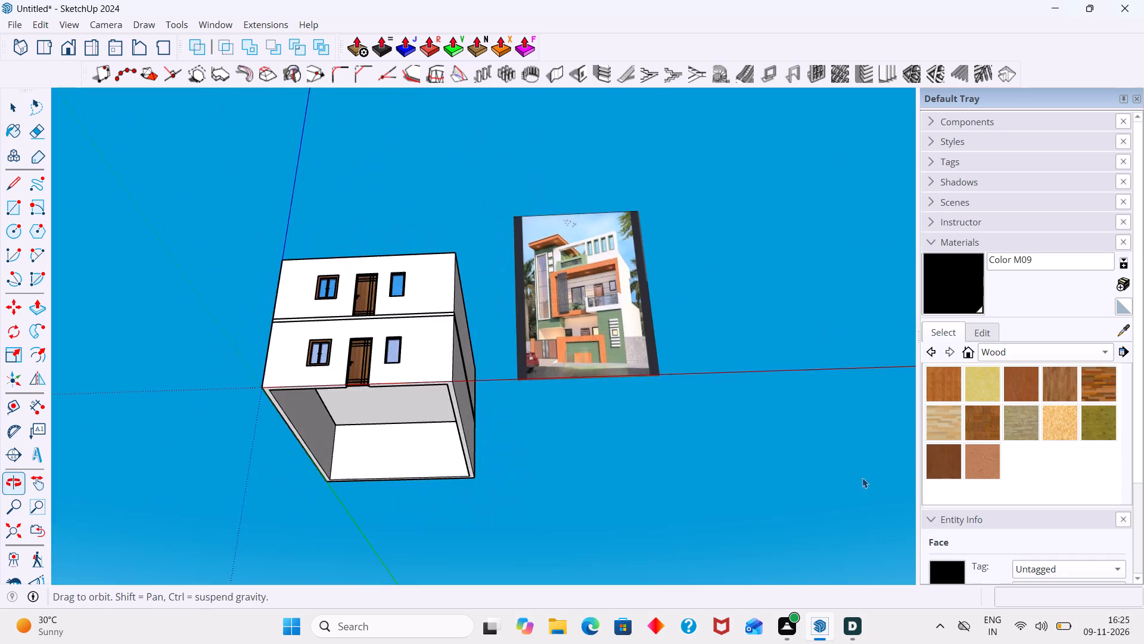
{"action": "middle_click_drag", "start_coordinate": [862, 478], "coordinate": [928, 508]}
{"action": "middle_click_drag", "start_coordinate": [433, 334], "coordinate": [498, 515]}
{"action": "middle_click_drag", "start_coordinate": [425, 333], "coordinate": [436, 517]}
{"action": "scroll", "coordinate": [400, 271], "scroll_direction": "up", "scroll_amount": 3}
{"action": "left_click", "coordinate": [487, 231]}
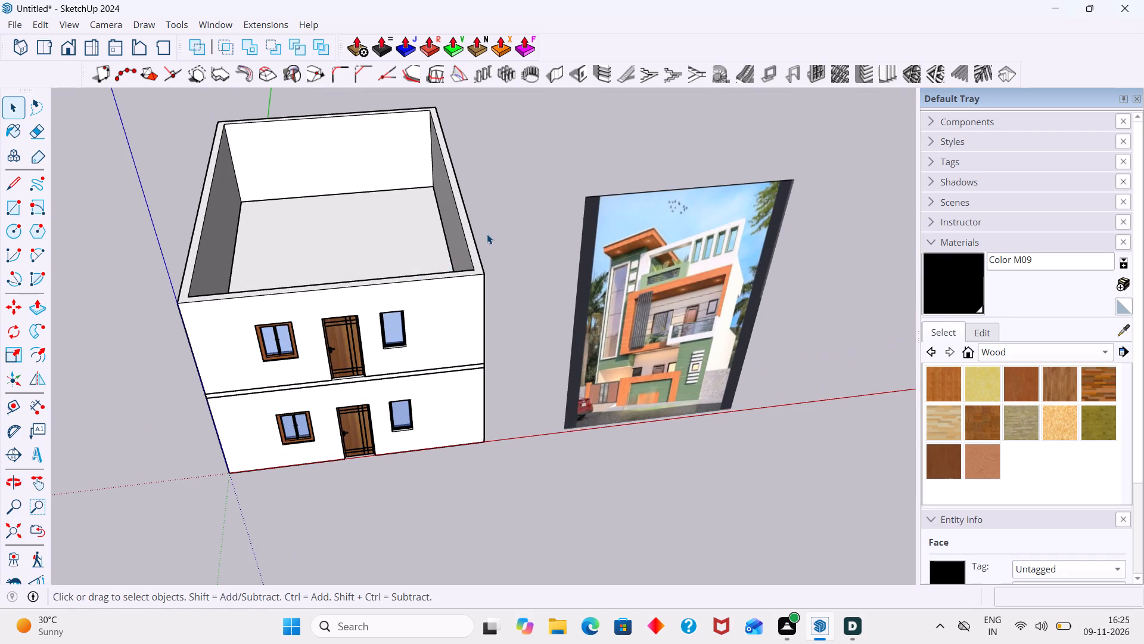
{"action": "middle_click_drag", "start_coordinate": [470, 365], "coordinate": [457, 338]}
{"action": "scroll", "coordinate": [396, 329], "scroll_direction": "up", "scroll_amount": 4}
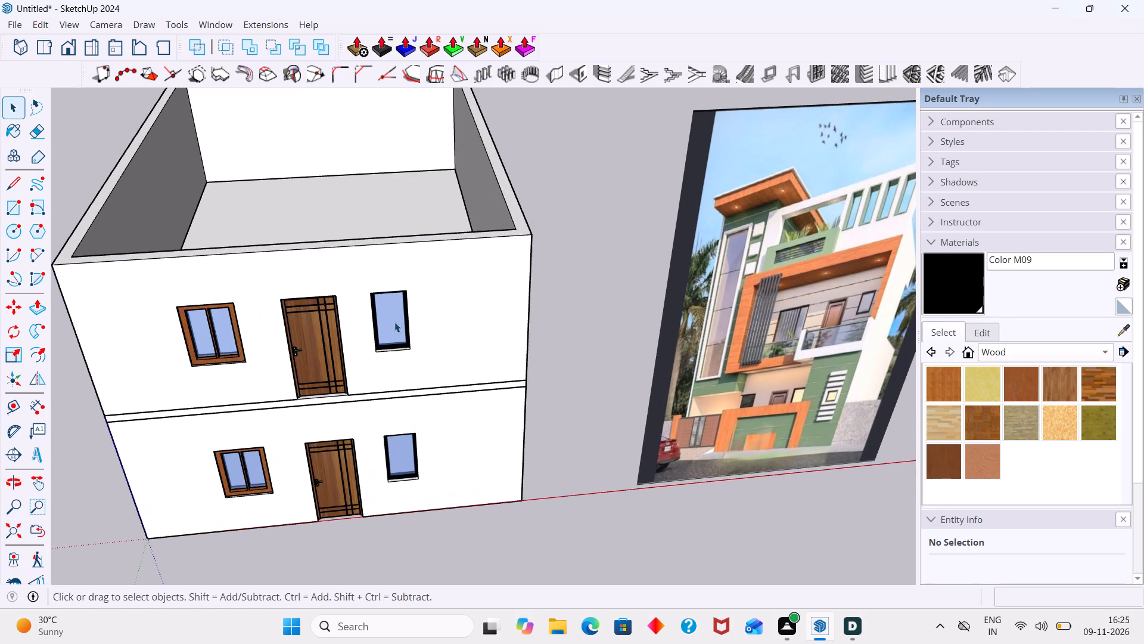
{"action": "scroll", "coordinate": [446, 357], "scroll_direction": "down", "scroll_amount": 2}
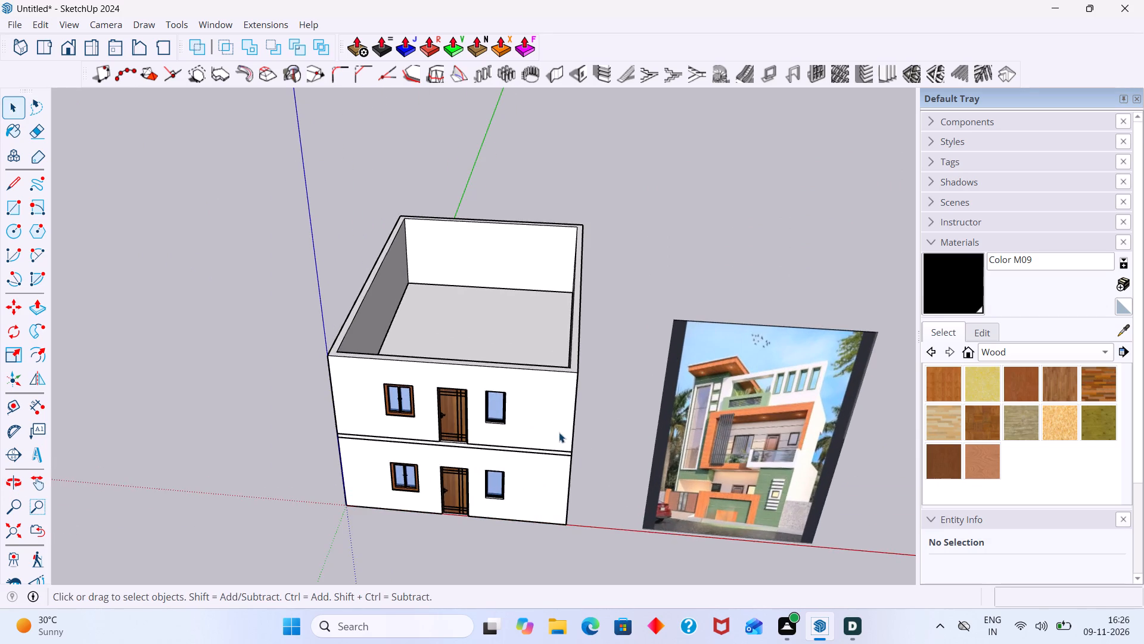
{"action": "scroll", "coordinate": [593, 441], "scroll_direction": "down", "scroll_amount": 4}
{"action": "middle_click_drag", "start_coordinate": [562, 431], "coordinate": [431, 355], "text": "shift"}
{"action": "scroll", "coordinate": [392, 369], "scroll_direction": "up", "scroll_amount": 9}
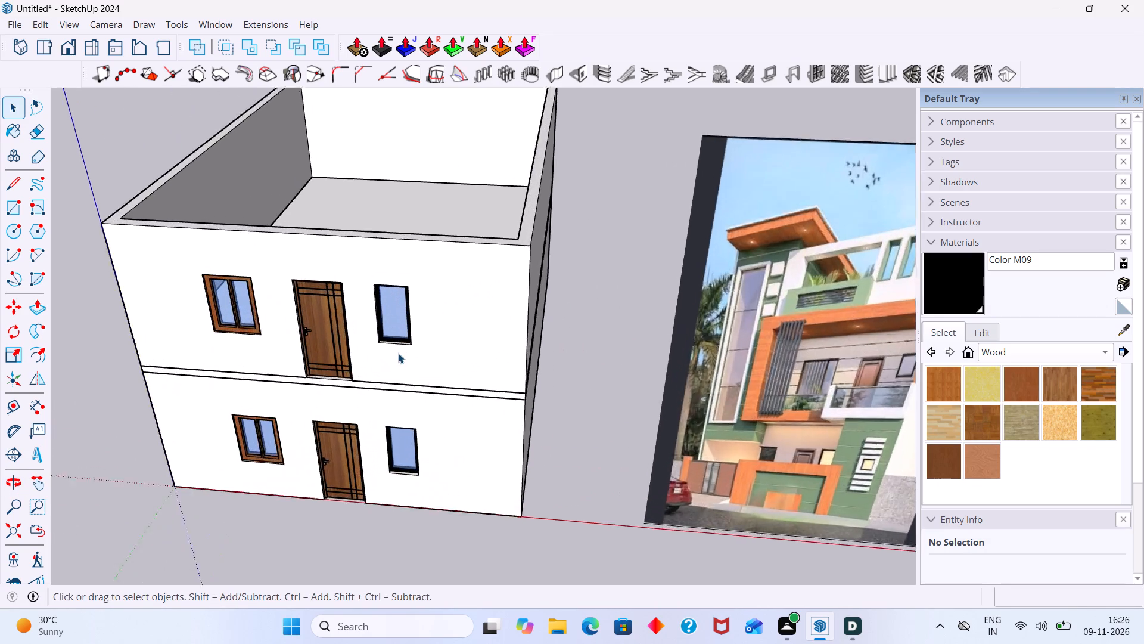
{"action": "scroll", "coordinate": [398, 353], "scroll_direction": "up", "scroll_amount": 1}
{"action": "middle_click_drag", "start_coordinate": [387, 352], "coordinate": [411, 345]}
{"action": "scroll", "coordinate": [411, 345], "scroll_direction": "down", "scroll_amount": 10}
{"action": "scroll", "coordinate": [592, 351], "scroll_direction": "up", "scroll_amount": 5}
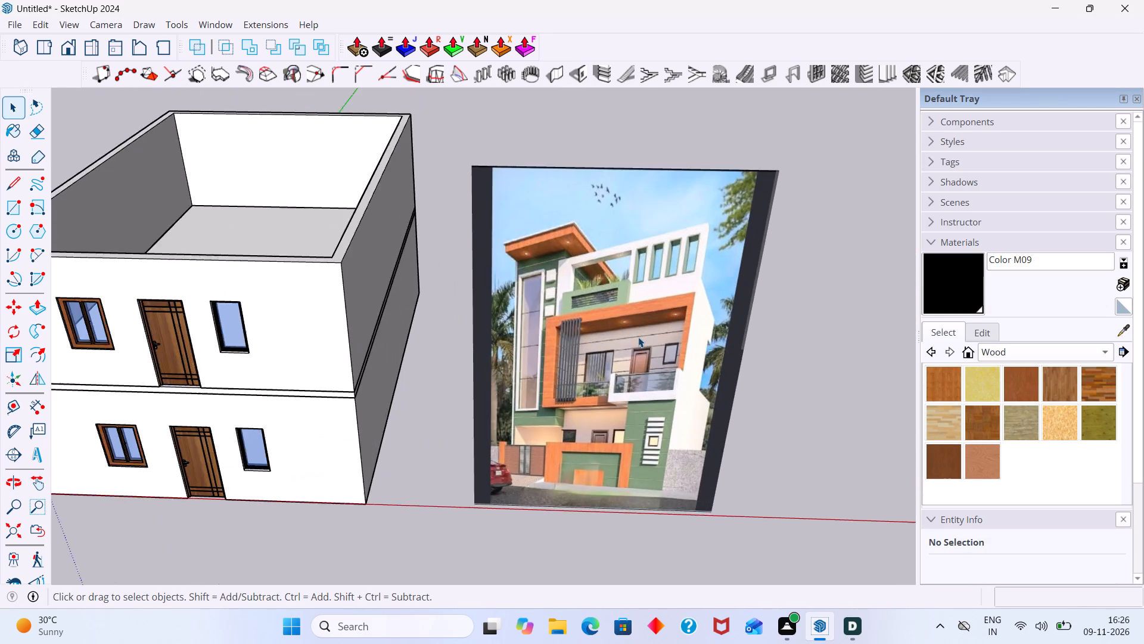
{"action": "scroll", "coordinate": [638, 337], "scroll_direction": "up", "scroll_amount": 6}
{"action": "scroll", "coordinate": [631, 382], "scroll_direction": "down", "scroll_amount": 7}
{"action": "middle_click_drag", "start_coordinate": [430, 422], "coordinate": [534, 396], "text": "shift"}
{"action": "scroll", "coordinate": [430, 349], "scroll_direction": "up", "scroll_amount": 4}
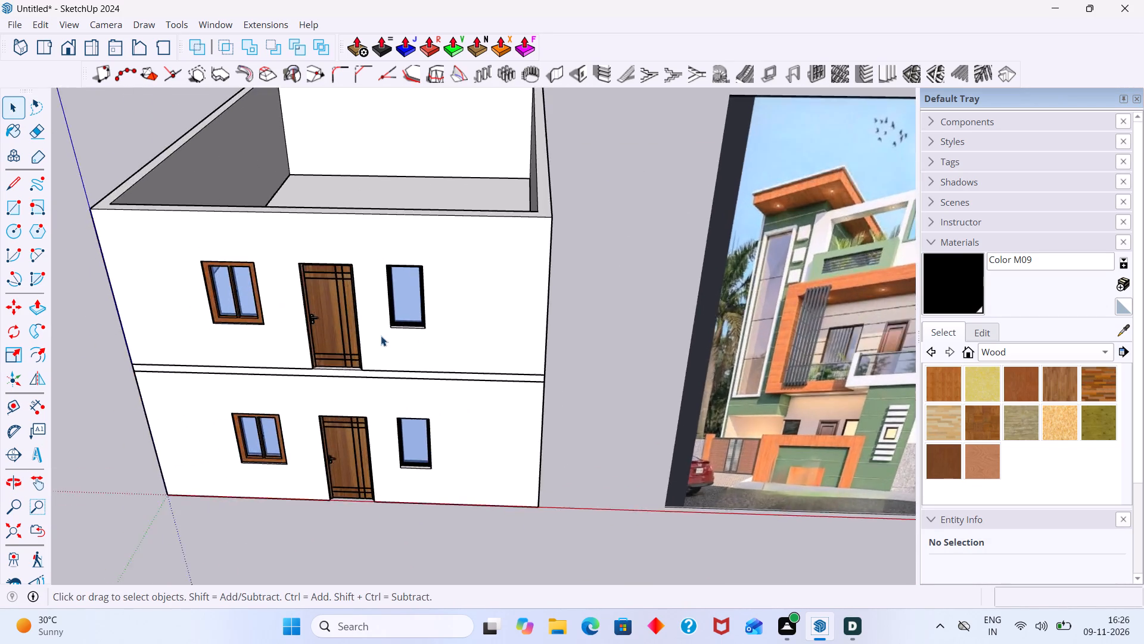
{"action": "scroll", "coordinate": [381, 336], "scroll_direction": "up", "scroll_amount": 6}
{"action": "middle_click_drag", "start_coordinate": [422, 326], "coordinate": [422, 390]}
{"action": "scroll", "coordinate": [423, 337], "scroll_direction": "up", "scroll_amount": 12}
{"action": "middle_click_drag", "start_coordinate": [396, 348], "coordinate": [371, 312]}
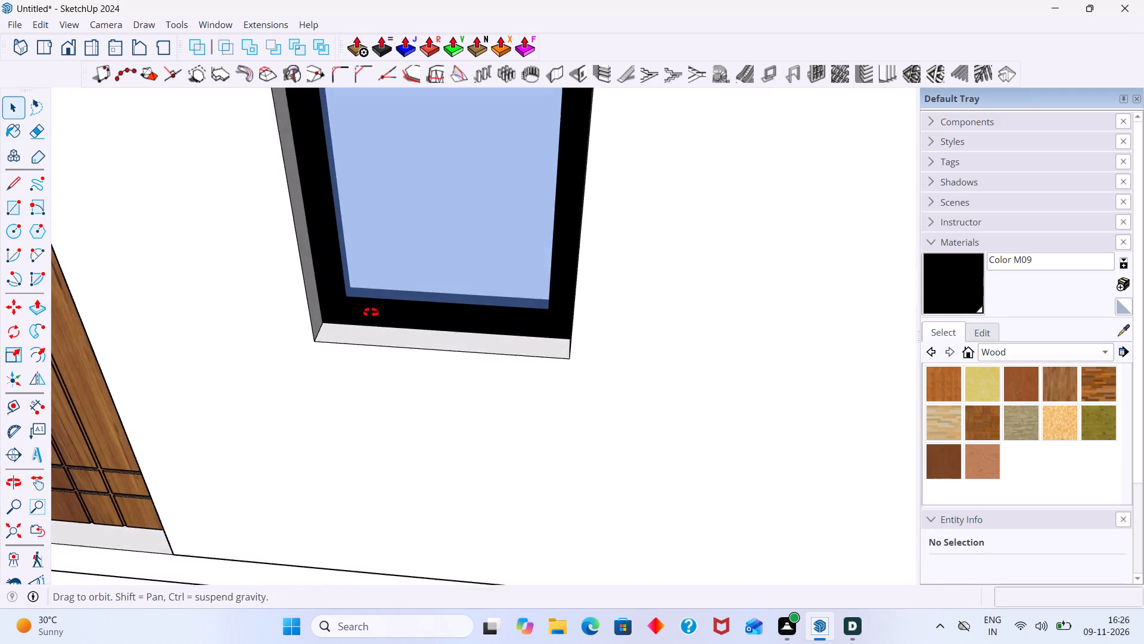
{"action": "middle_click_drag", "start_coordinate": [371, 312], "coordinate": [365, 297]}
{"action": "scroll", "coordinate": [356, 340], "scroll_direction": "down", "scroll_amount": 20}
{"action": "scroll", "coordinate": [356, 340], "scroll_direction": "down", "scroll_amount": 6}
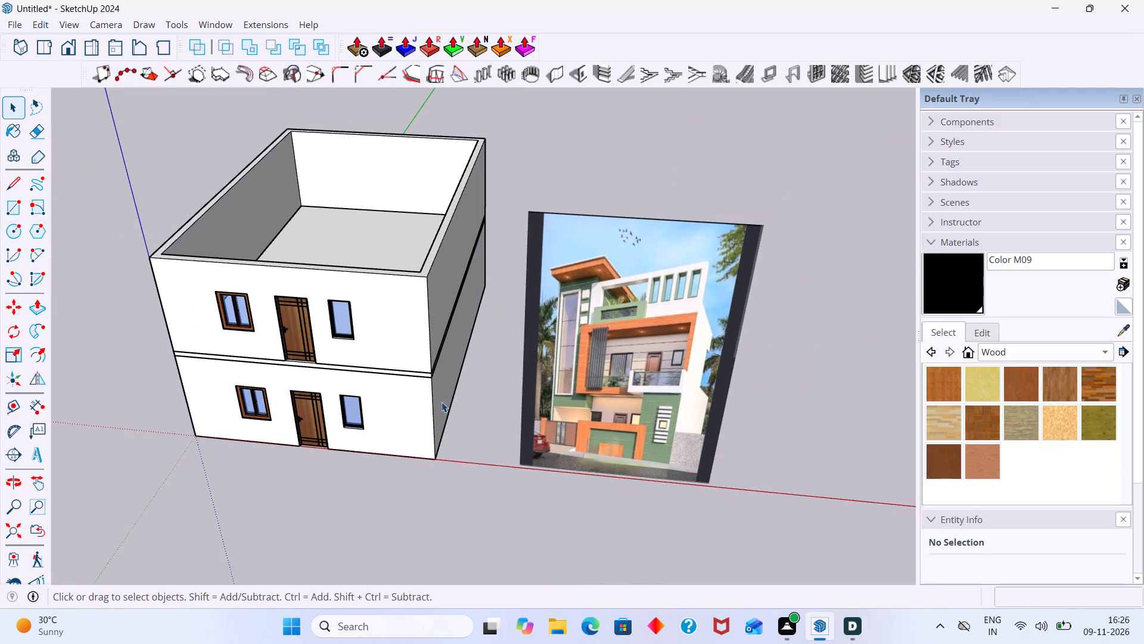
{"action": "middle_click_drag", "start_coordinate": [414, 367], "coordinate": [434, 330]}
{"action": "middle_click_drag", "start_coordinate": [428, 329], "coordinate": [463, 293]}
{"action": "scroll", "coordinate": [351, 309], "scroll_direction": "up", "scroll_amount": 5}
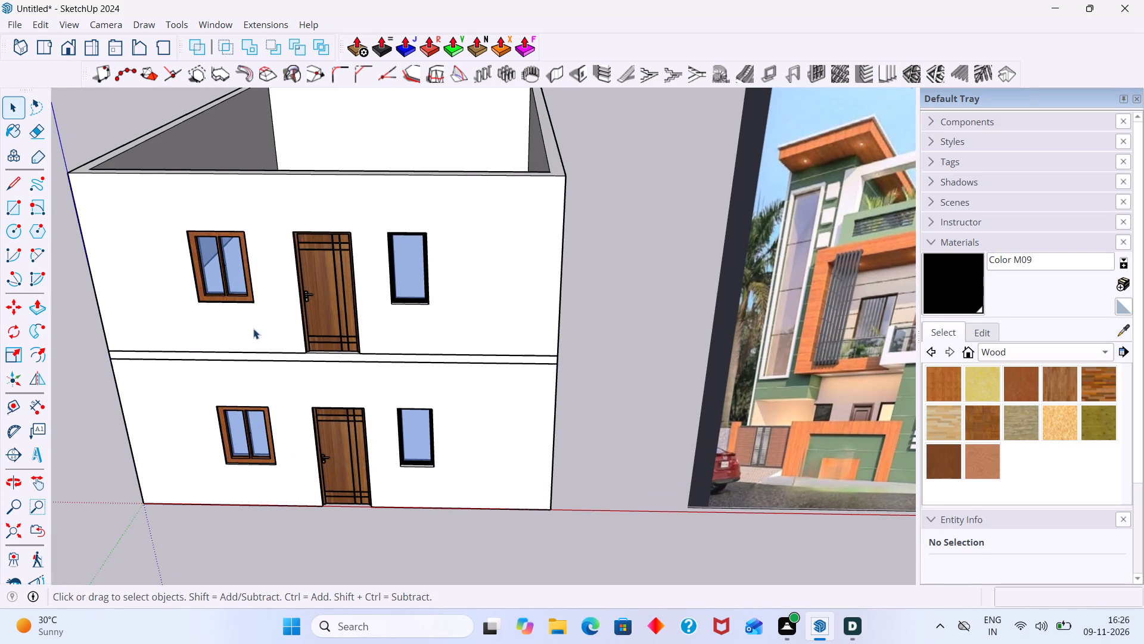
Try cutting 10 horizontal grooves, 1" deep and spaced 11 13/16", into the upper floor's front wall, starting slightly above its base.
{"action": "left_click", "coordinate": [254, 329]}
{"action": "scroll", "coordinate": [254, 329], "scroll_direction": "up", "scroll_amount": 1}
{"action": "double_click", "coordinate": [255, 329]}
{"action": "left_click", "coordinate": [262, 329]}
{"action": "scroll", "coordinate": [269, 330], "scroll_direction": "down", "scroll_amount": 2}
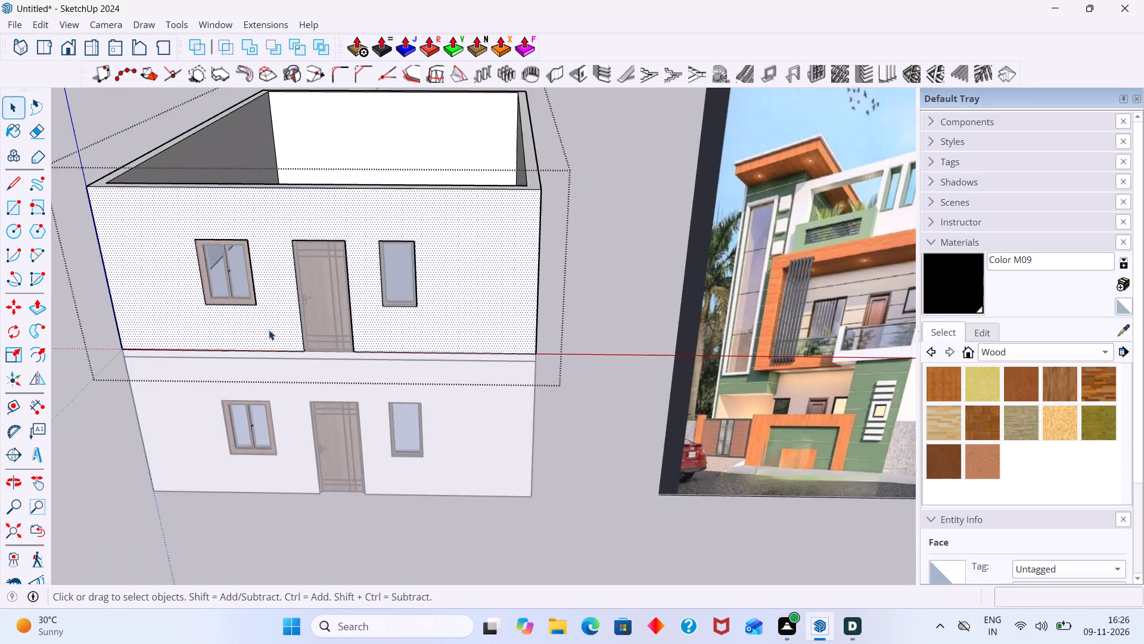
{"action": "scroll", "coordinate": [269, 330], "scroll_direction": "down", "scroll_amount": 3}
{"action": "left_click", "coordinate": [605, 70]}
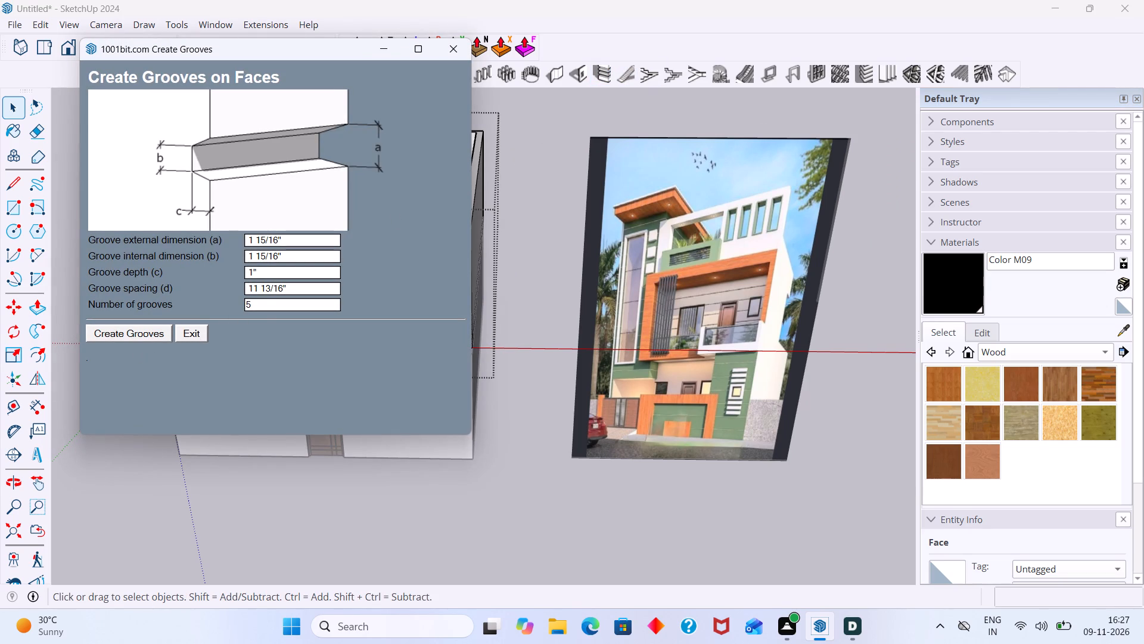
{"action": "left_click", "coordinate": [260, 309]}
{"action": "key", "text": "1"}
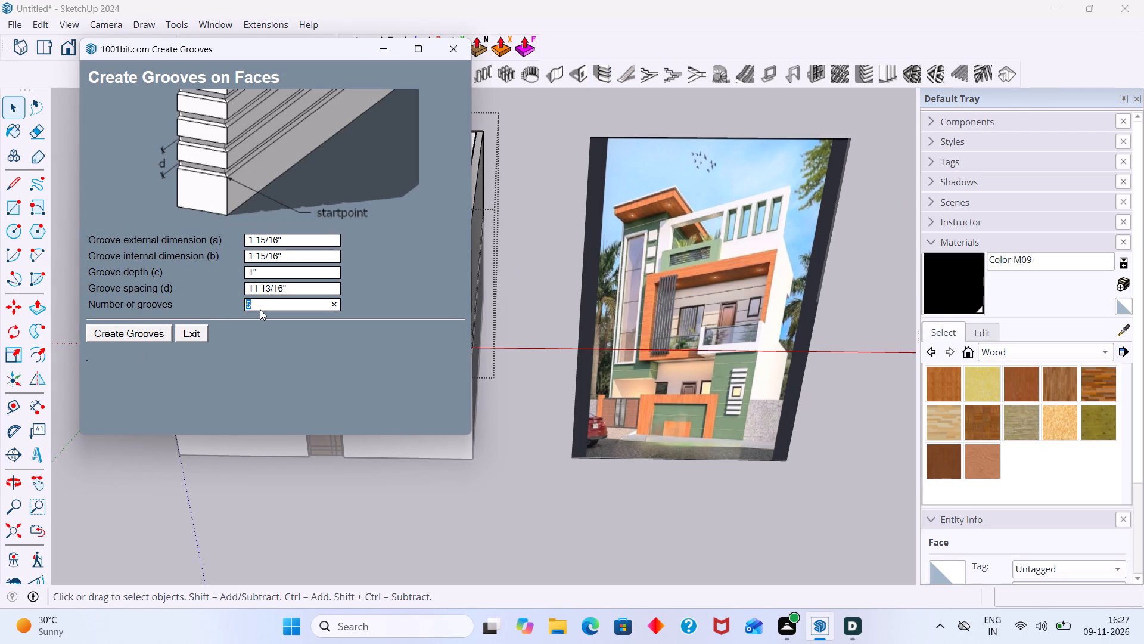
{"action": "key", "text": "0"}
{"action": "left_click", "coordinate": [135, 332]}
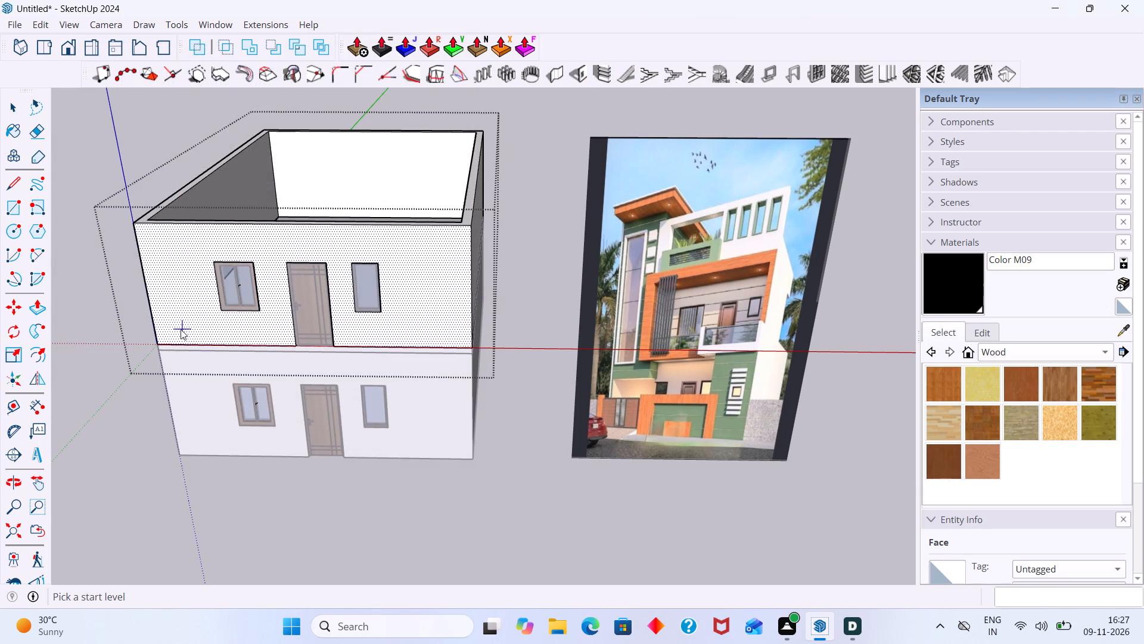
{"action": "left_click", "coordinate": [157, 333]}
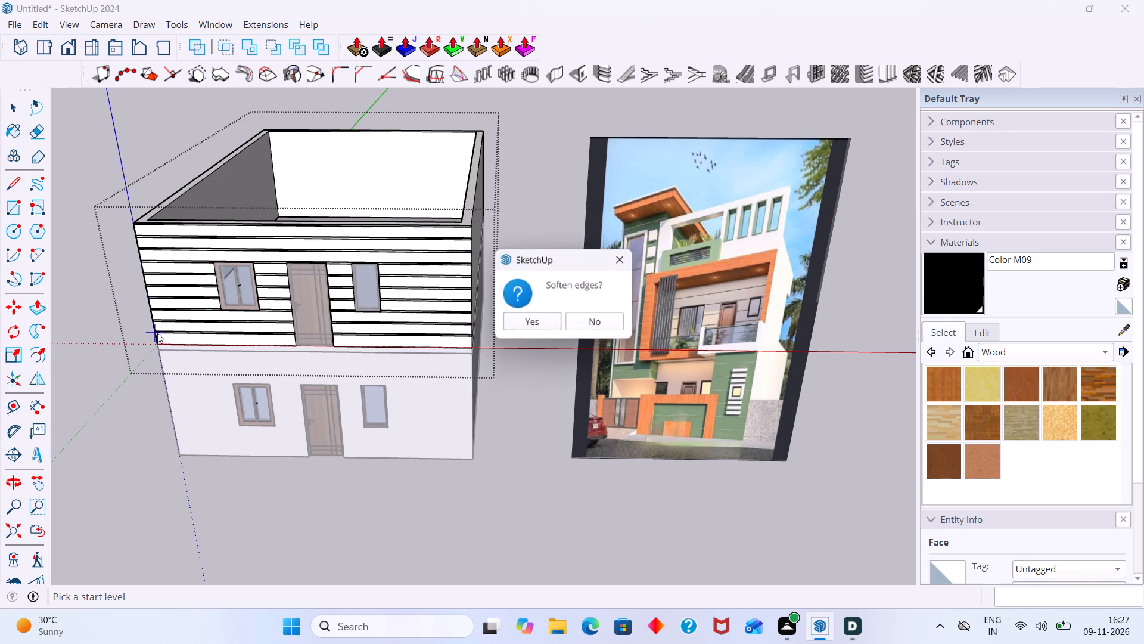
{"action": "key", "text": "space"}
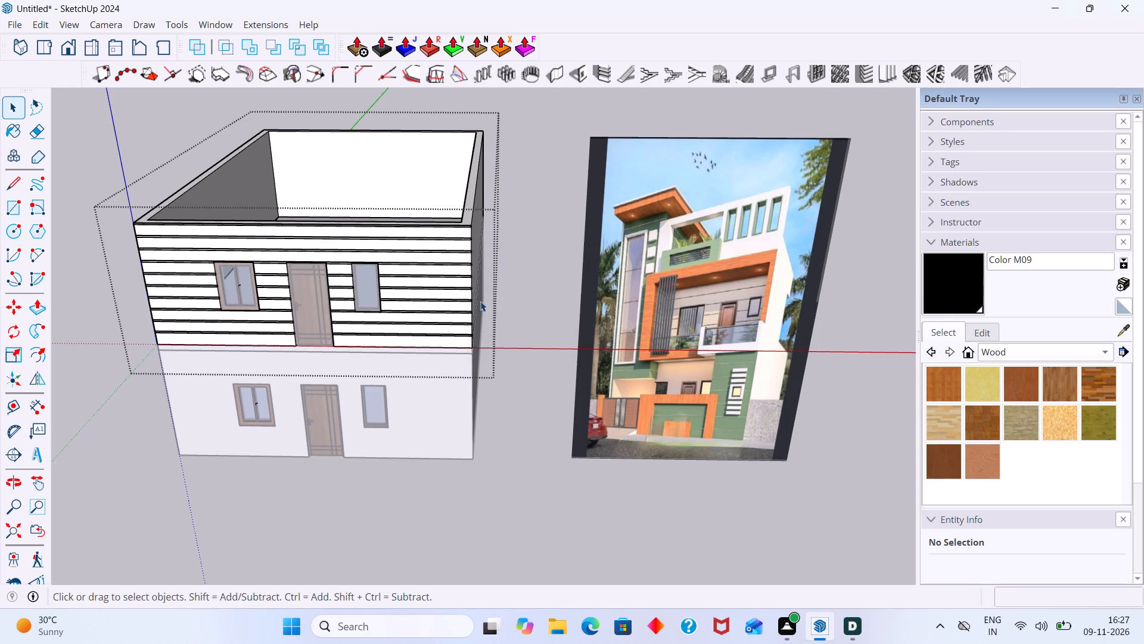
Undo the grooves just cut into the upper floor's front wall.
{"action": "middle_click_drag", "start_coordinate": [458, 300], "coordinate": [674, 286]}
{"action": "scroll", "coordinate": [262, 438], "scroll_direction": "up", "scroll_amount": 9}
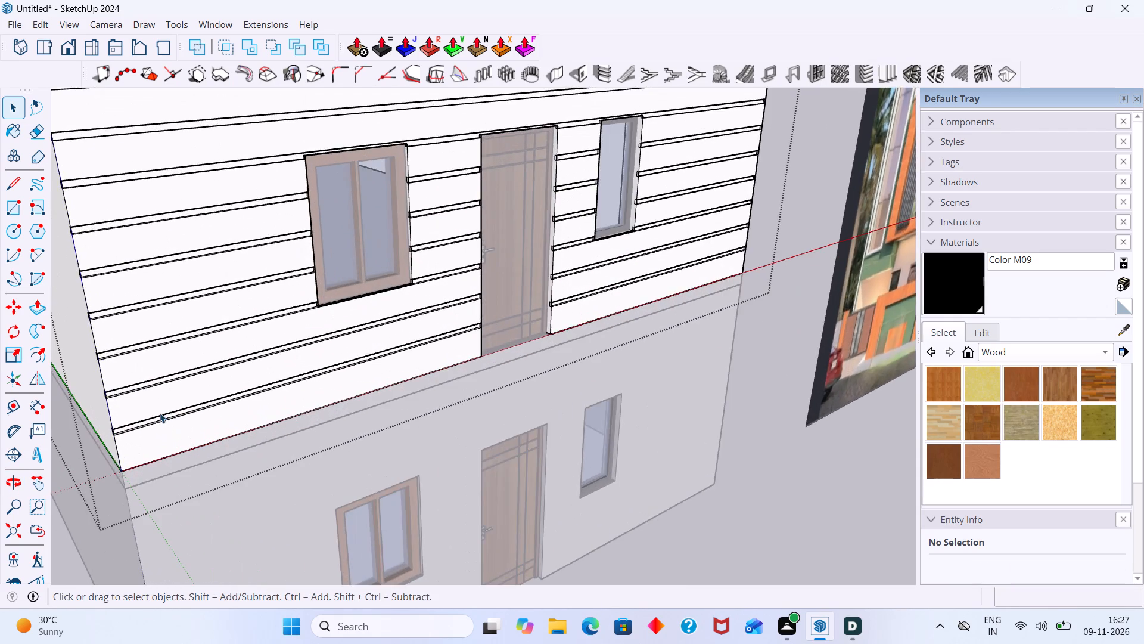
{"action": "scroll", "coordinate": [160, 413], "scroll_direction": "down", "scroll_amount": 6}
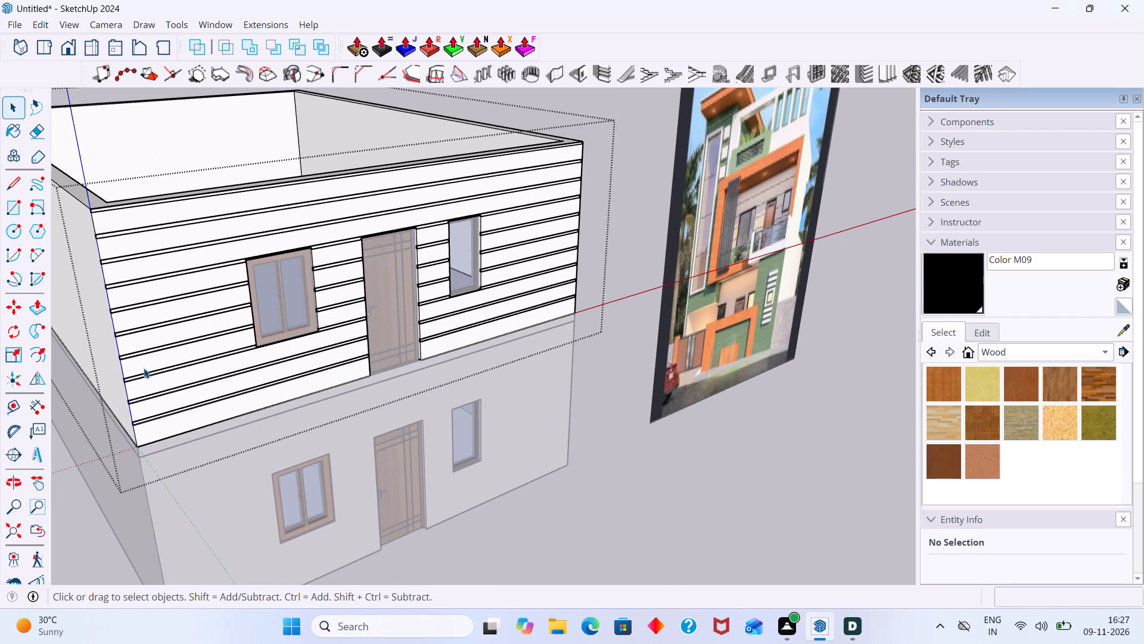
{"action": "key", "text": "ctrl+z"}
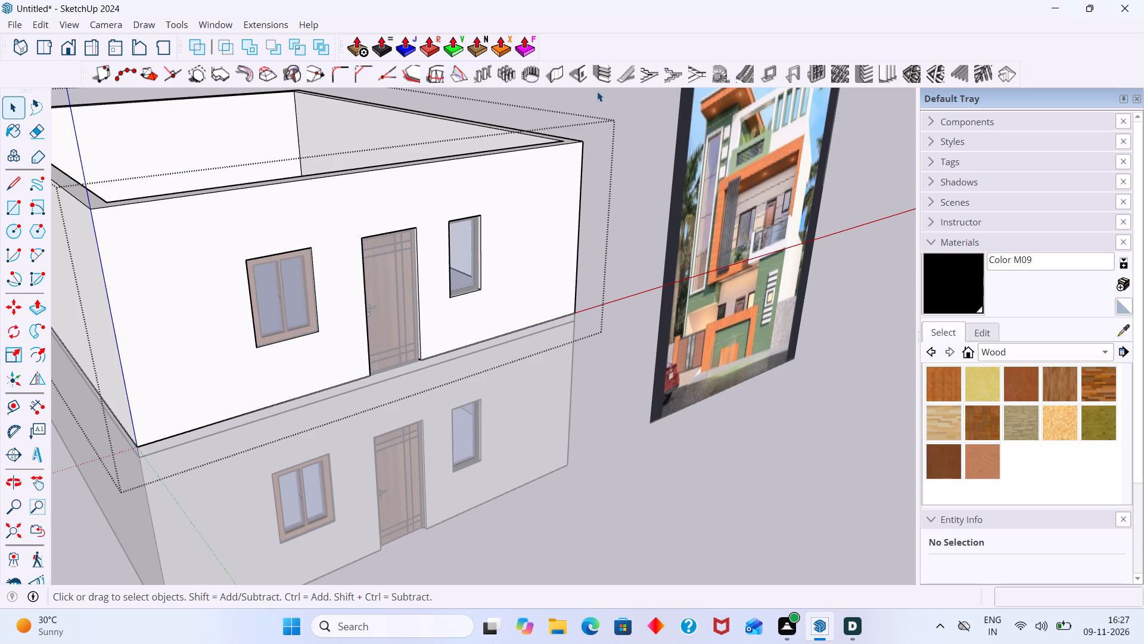
Cut 10 grooves, 1 15/16" wide, 1" deep, spaced 11 13/16", into the upper floor's front wall, starting near its bottom corner.
{"action": "left_click", "coordinate": [600, 78]}
{"action": "left_click", "coordinate": [680, 253]}
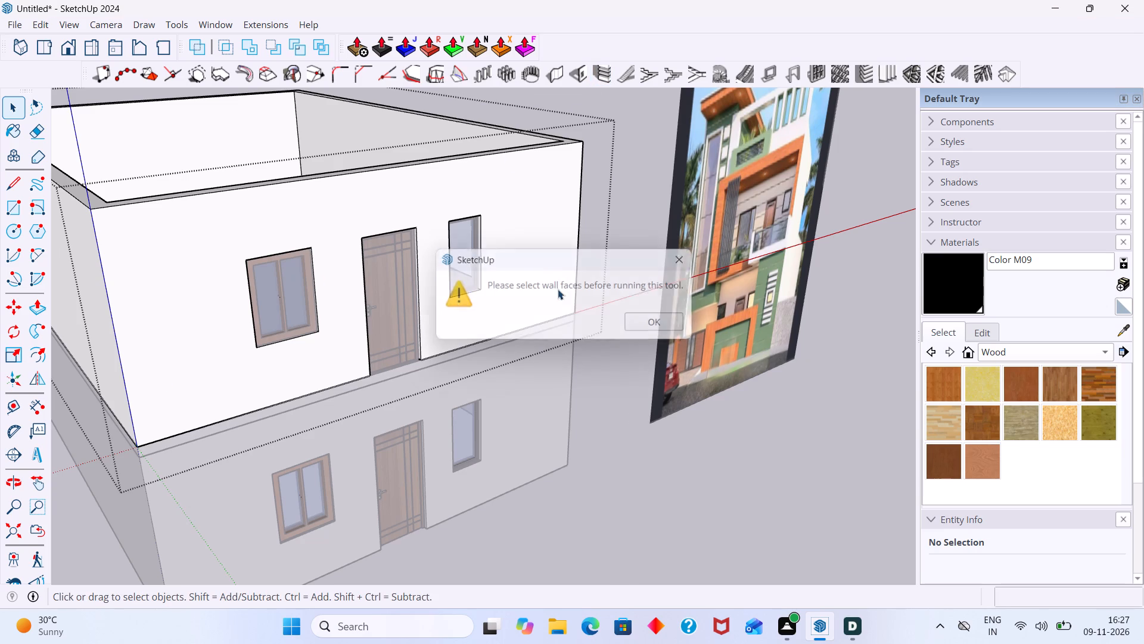
{"action": "double_click", "coordinate": [189, 318]}
{"action": "left_click", "coordinate": [217, 296]}
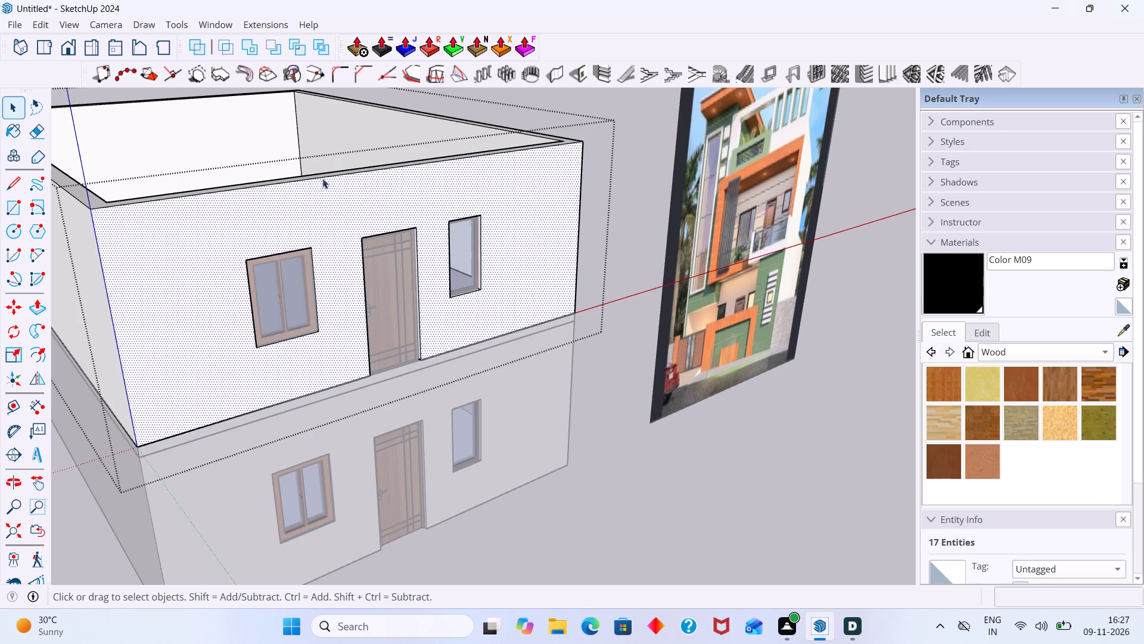
{"action": "left_click", "coordinate": [595, 75]}
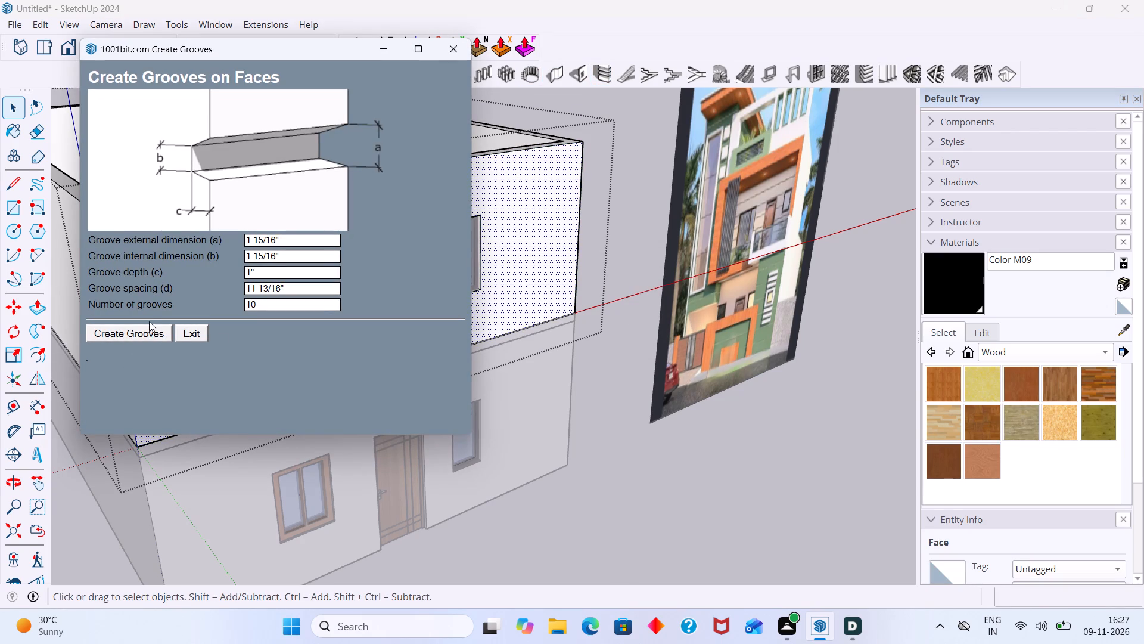
{"action": "left_click", "coordinate": [136, 333]}
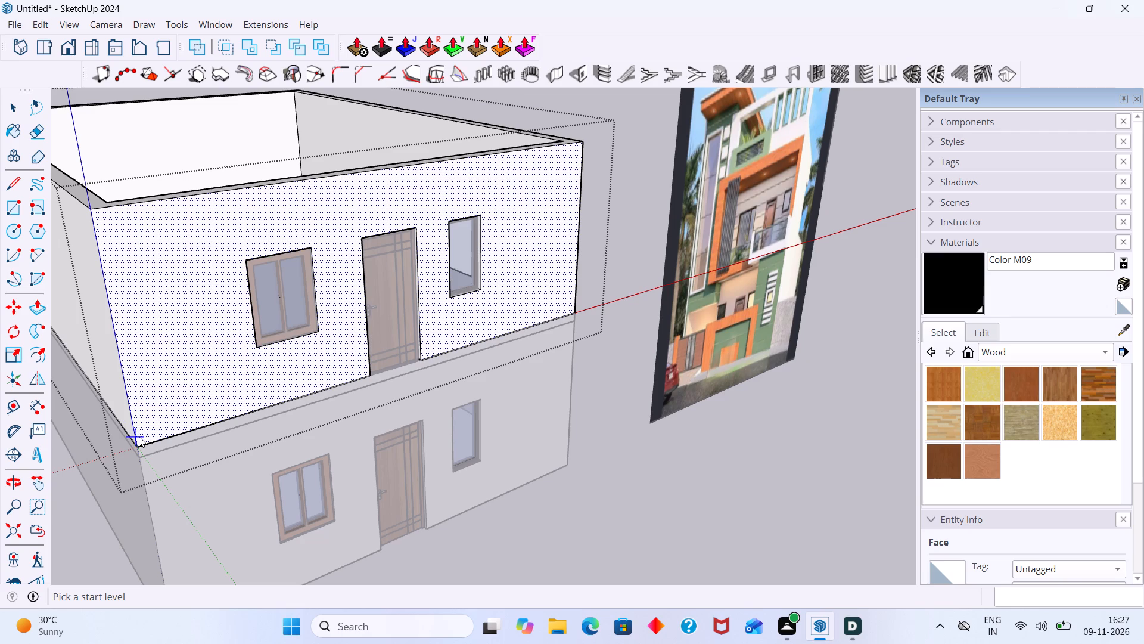
{"action": "left_click", "coordinate": [140, 436]}
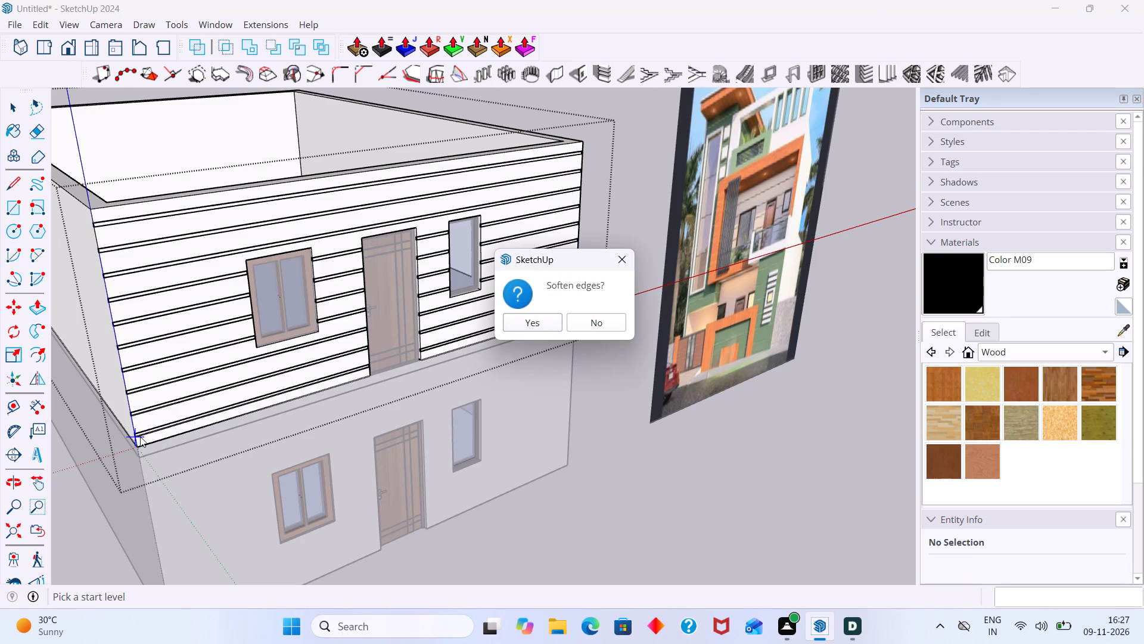
{"action": "key", "text": "space"}
Inspect the grooves around the upper door and windows, leave the wall group, and compare the whole facade with the reference image.
{"action": "scroll", "coordinate": [571, 349], "scroll_direction": "down", "scroll_amount": 3}
{"action": "scroll", "coordinate": [530, 267], "scroll_direction": "up", "scroll_amount": 6}
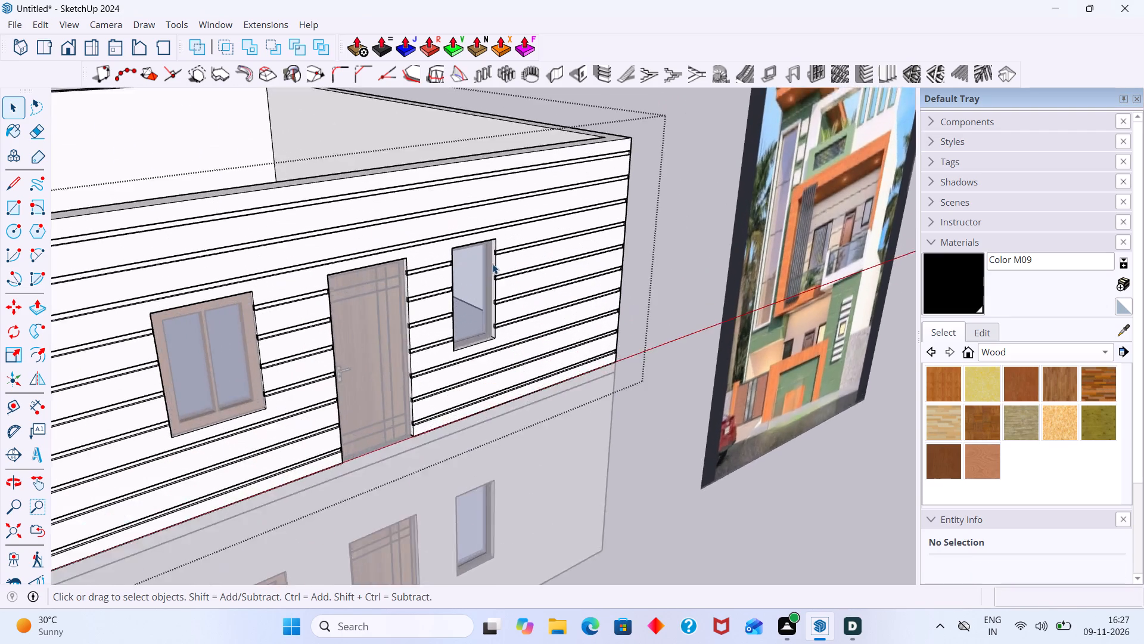
{"action": "scroll", "coordinate": [492, 264], "scroll_direction": "up", "scroll_amount": 12}
{"action": "middle_click_drag", "start_coordinate": [489, 293], "coordinate": [577, 270]}
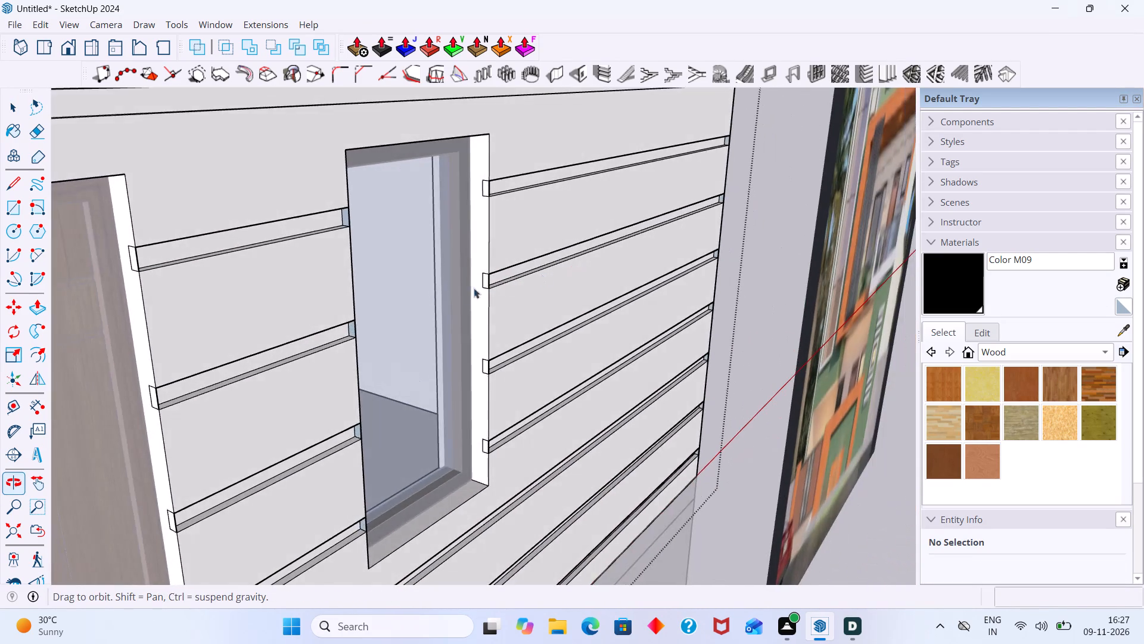
{"action": "scroll", "coordinate": [464, 292], "scroll_direction": "up", "scroll_amount": 8}
{"action": "scroll", "coordinate": [496, 276], "scroll_direction": "down", "scroll_amount": 13}
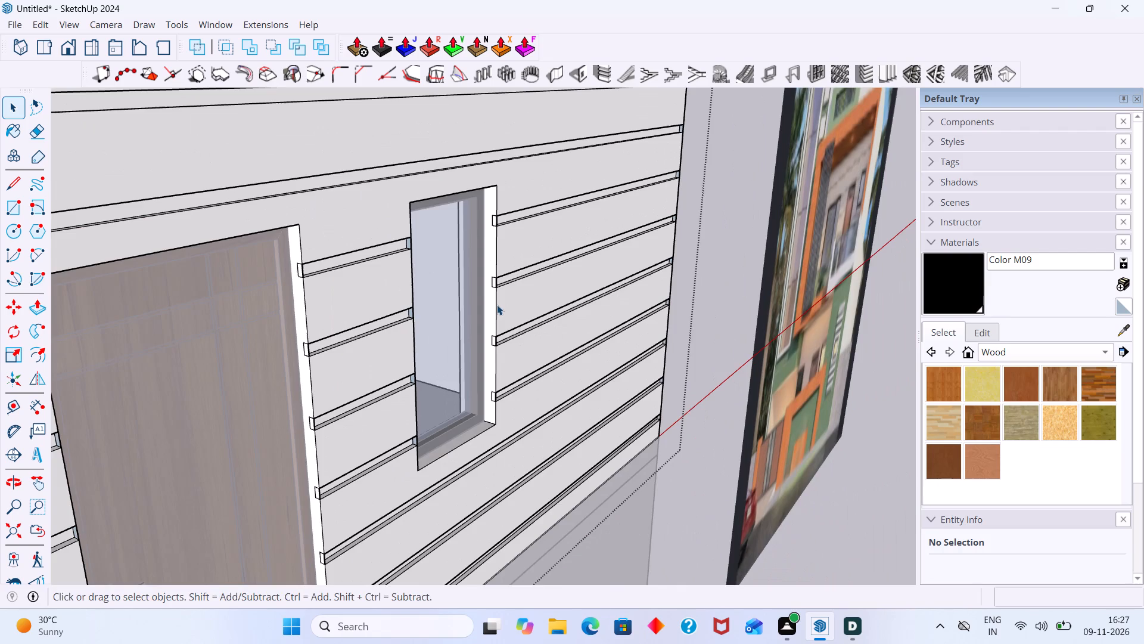
{"action": "middle_click_drag", "start_coordinate": [497, 305], "coordinate": [273, 323]}
{"action": "scroll", "coordinate": [490, 284], "scroll_direction": "down", "scroll_amount": 10}
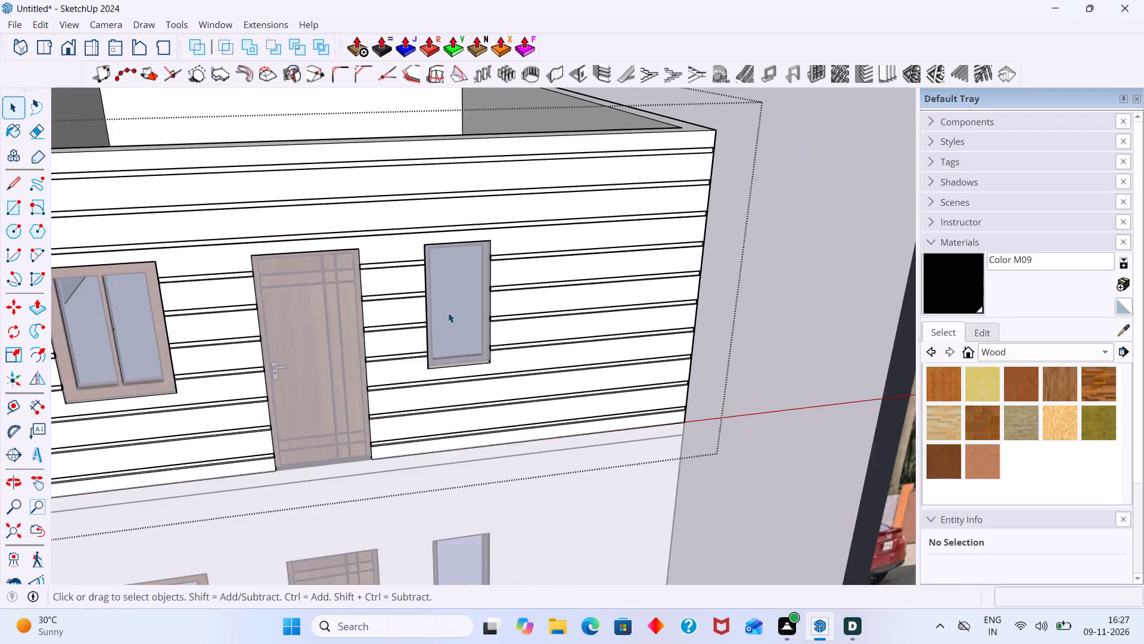
{"action": "scroll", "coordinate": [448, 312], "scroll_direction": "down", "scroll_amount": 9}
{"action": "scroll", "coordinate": [706, 304], "scroll_direction": "up", "scroll_amount": 6}
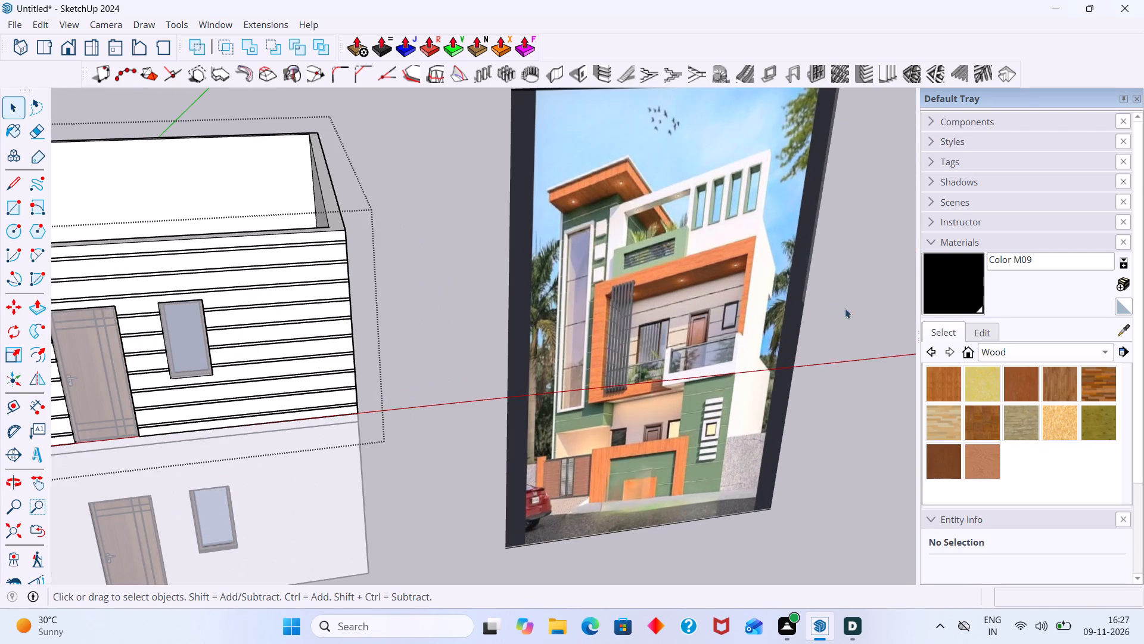
{"action": "scroll", "coordinate": [642, 474], "scroll_direction": "down", "scroll_amount": 5}
{"action": "left_click", "coordinate": [508, 392]}
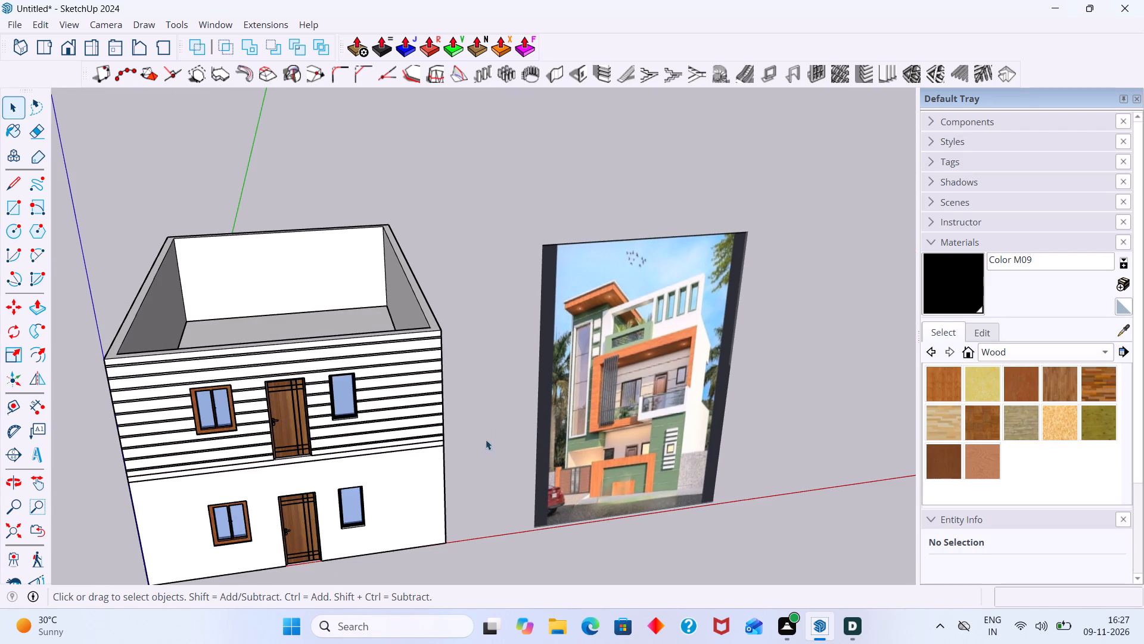
{"action": "middle_click_drag", "start_coordinate": [484, 445], "coordinate": [357, 451]}
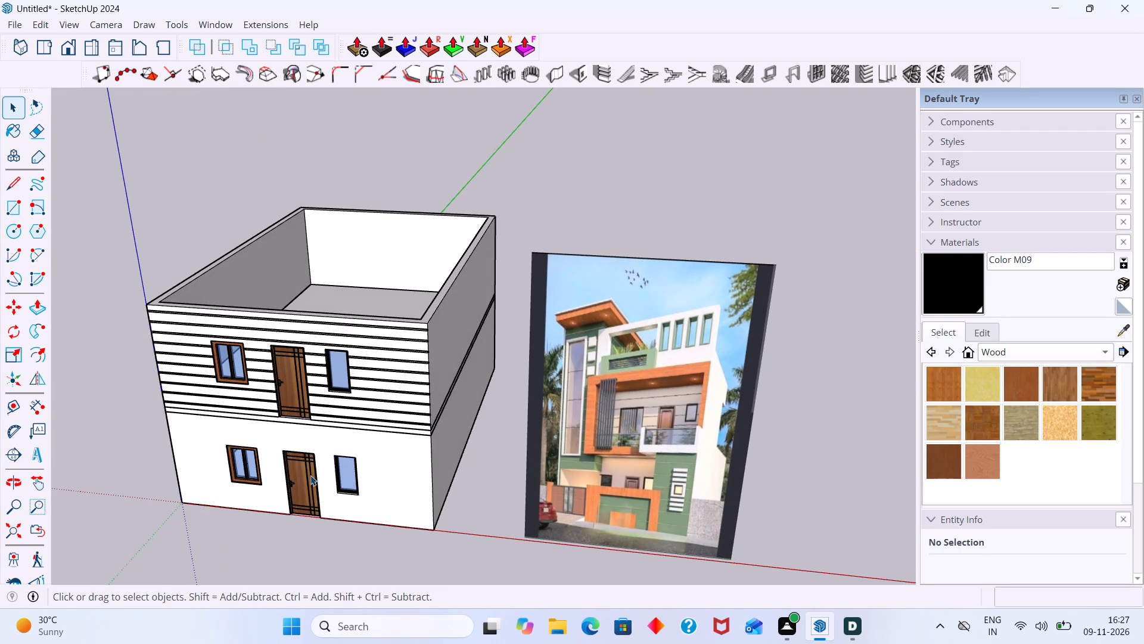
{"action": "middle_click_drag", "start_coordinate": [309, 475], "coordinate": [332, 373]}
{"action": "scroll", "coordinate": [360, 279], "scroll_direction": "up", "scroll_amount": 5}
{"action": "middle_click_drag", "start_coordinate": [383, 280], "coordinate": [462, 261]}
{"action": "scroll", "coordinate": [463, 265], "scroll_direction": "down", "scroll_amount": 3}
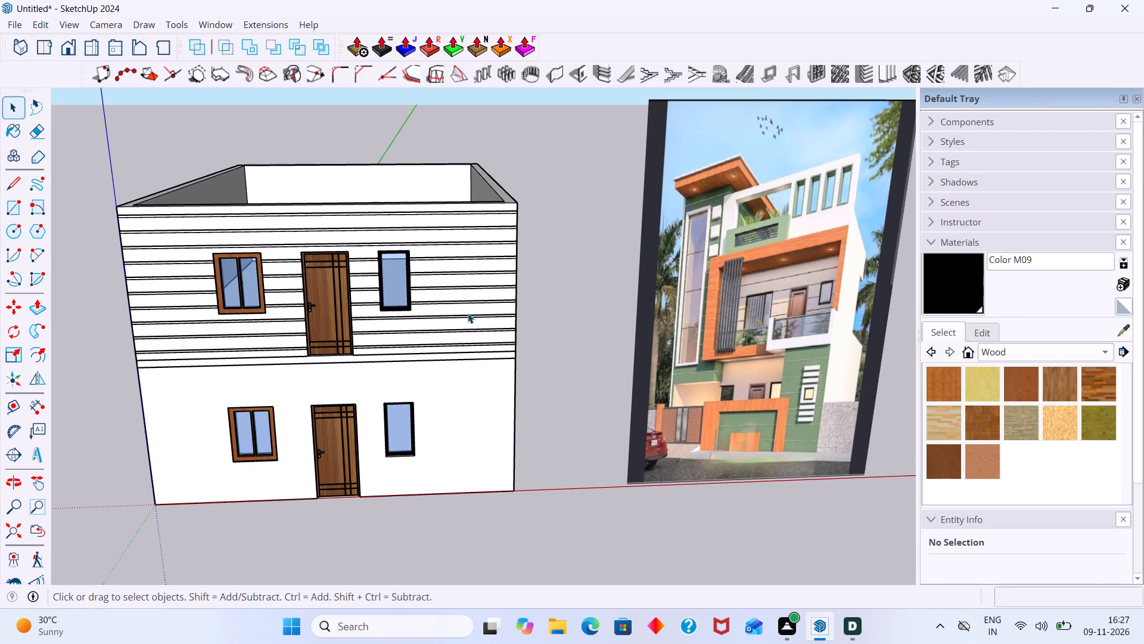
{"action": "middle_click_drag", "start_coordinate": [412, 354], "coordinate": [453, 351]}
{"action": "scroll", "coordinate": [453, 351], "scroll_direction": "down", "scroll_amount": 2}
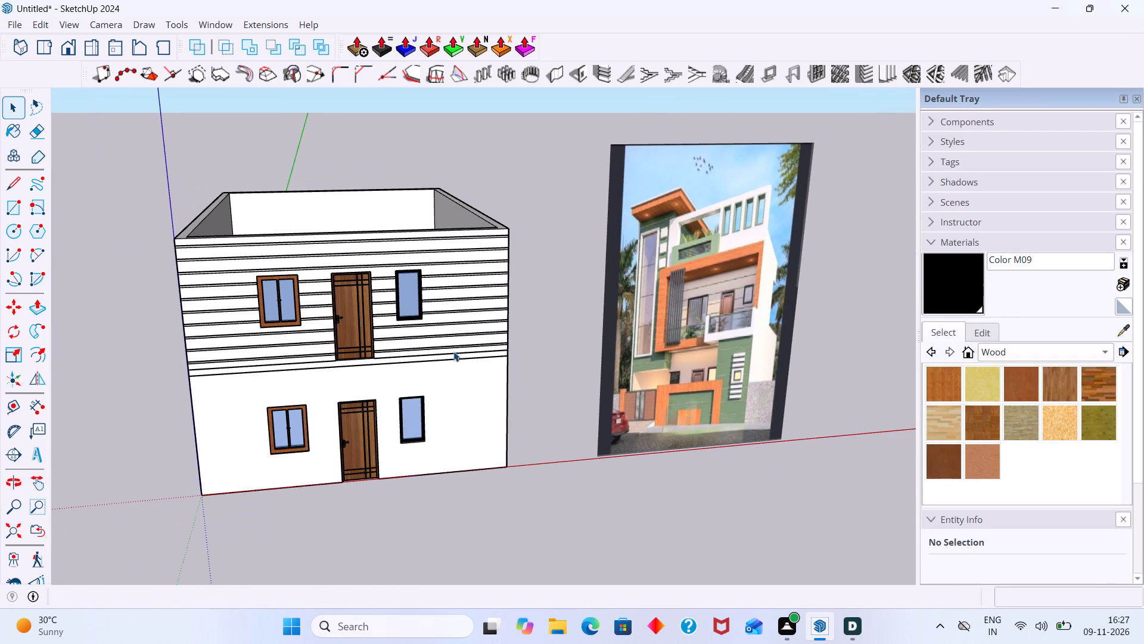
{"action": "middle_click_drag", "start_coordinate": [315, 432], "coordinate": [315, 428], "text": "shift"}
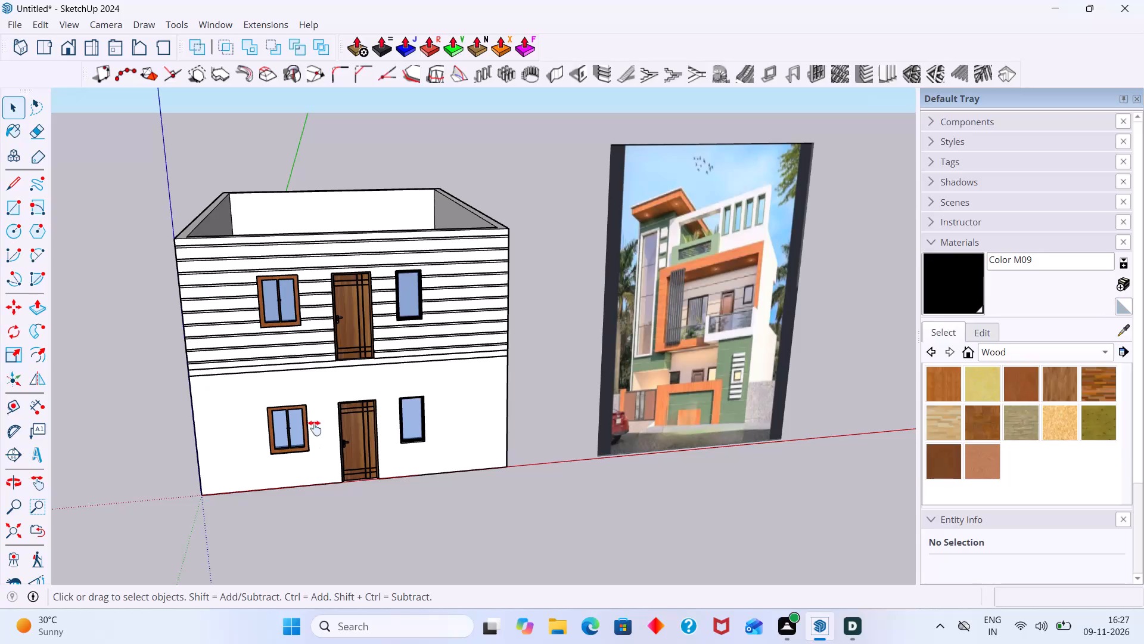
Copy the intermediate floor slab 10' 6" straight up onto the top of the upper floor's walls as the roof slab.
{"action": "middle_click_drag", "start_coordinate": [315, 428], "coordinate": [315, 386], "text": "shift"}
{"action": "middle_click_drag", "start_coordinate": [316, 379], "coordinate": [307, 463], "text": "shift"}
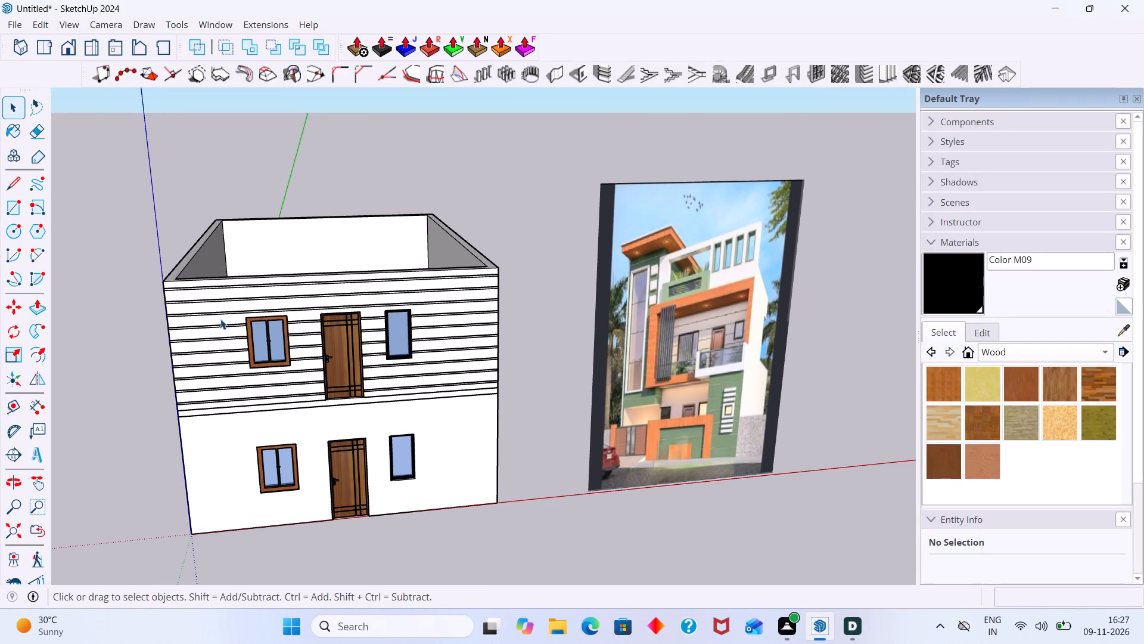
{"action": "scroll", "coordinate": [266, 408], "scroll_direction": "up", "scroll_amount": 3}
{"action": "left_click", "coordinate": [266, 408]}
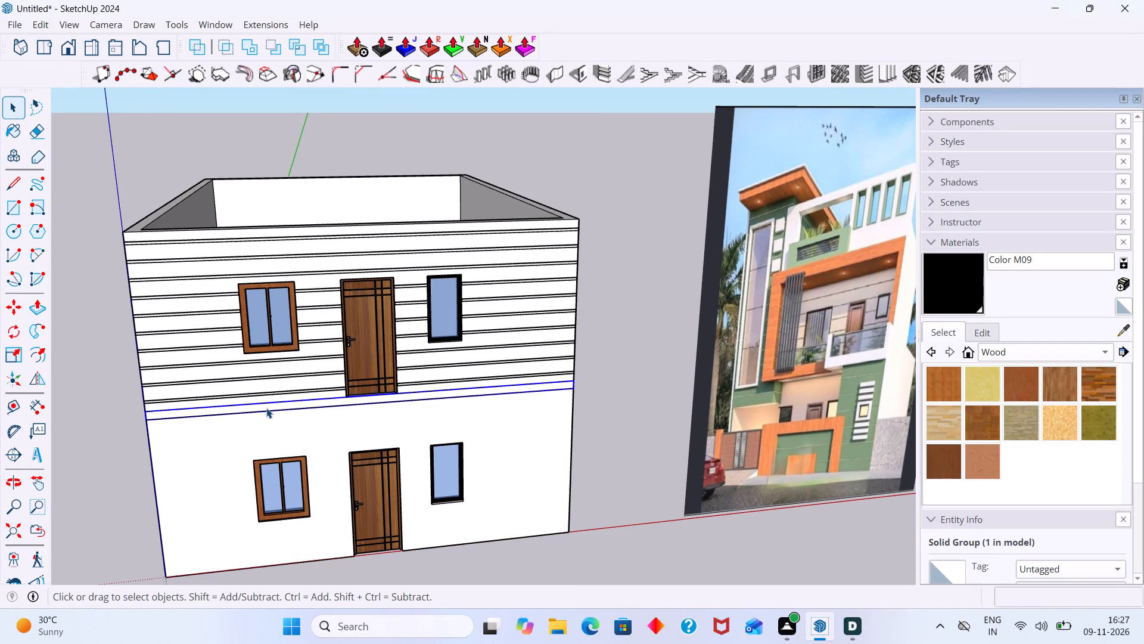
{"action": "key", "text": "m"}
{"action": "left_click", "coordinate": [143, 420]}
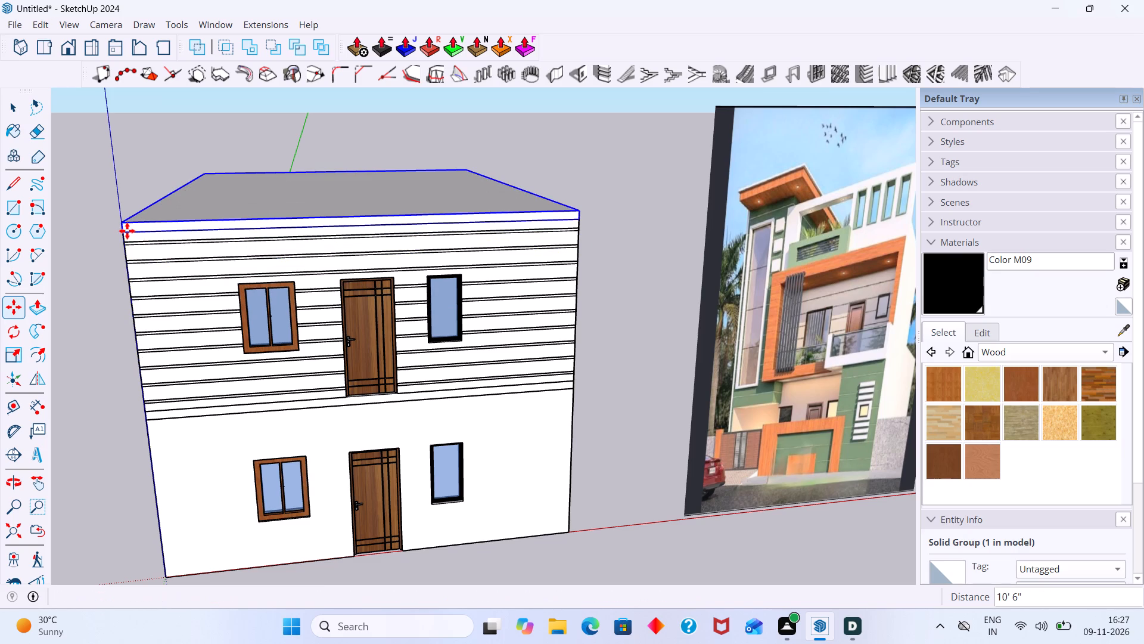
{"action": "key", "text": "space"}
{"action": "left_click", "coordinate": [86, 361]}
Paint the intermediate floor slab with Blacktop Old 02 from the Asphalt and Concrete materials.
{"action": "scroll", "coordinate": [472, 433], "scroll_direction": "up", "scroll_amount": 1}
{"action": "middle_click_drag", "start_coordinate": [472, 433], "coordinate": [566, 429]}
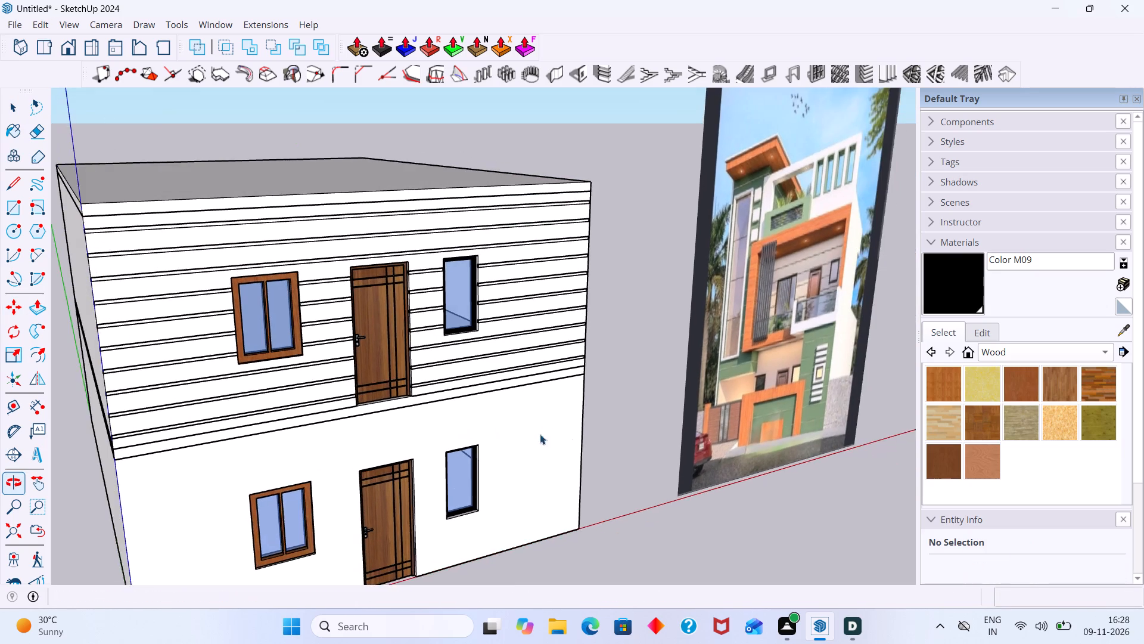
{"action": "scroll", "coordinate": [411, 435], "scroll_direction": "up", "scroll_amount": 6}
{"action": "left_click", "coordinate": [331, 405]}
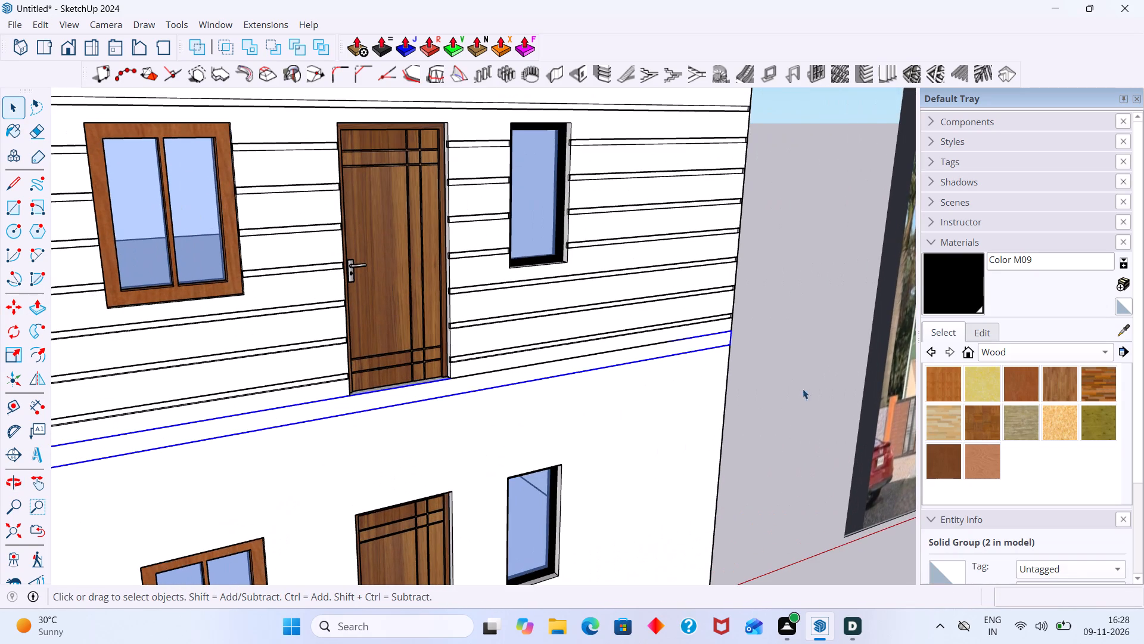
{"action": "left_click", "coordinate": [1111, 349]}
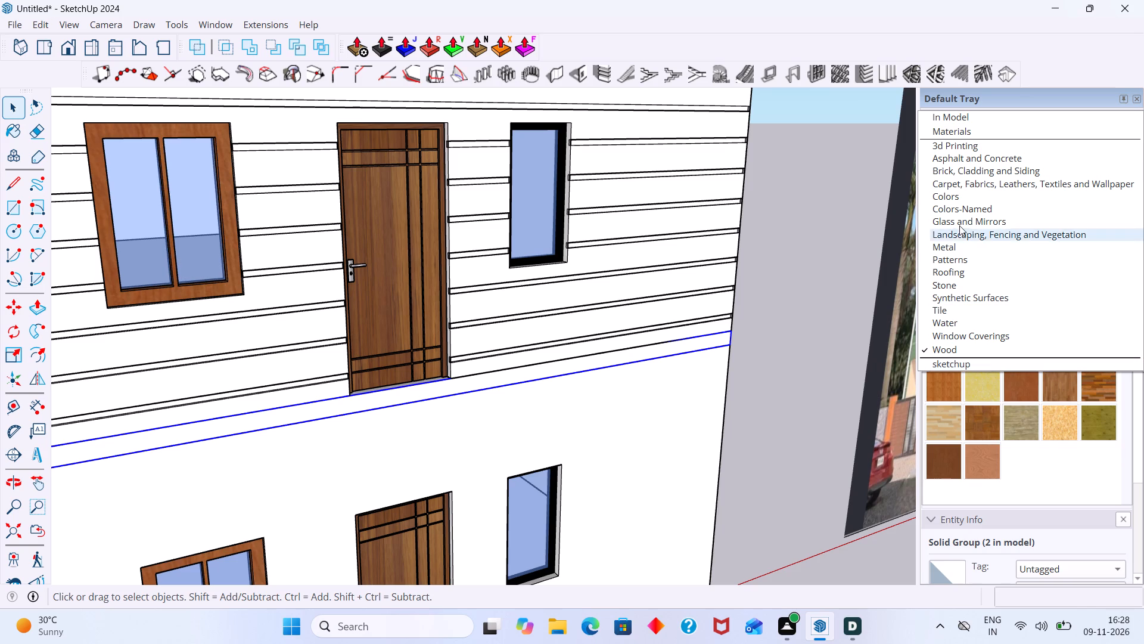
{"action": "left_click", "coordinate": [963, 161]}
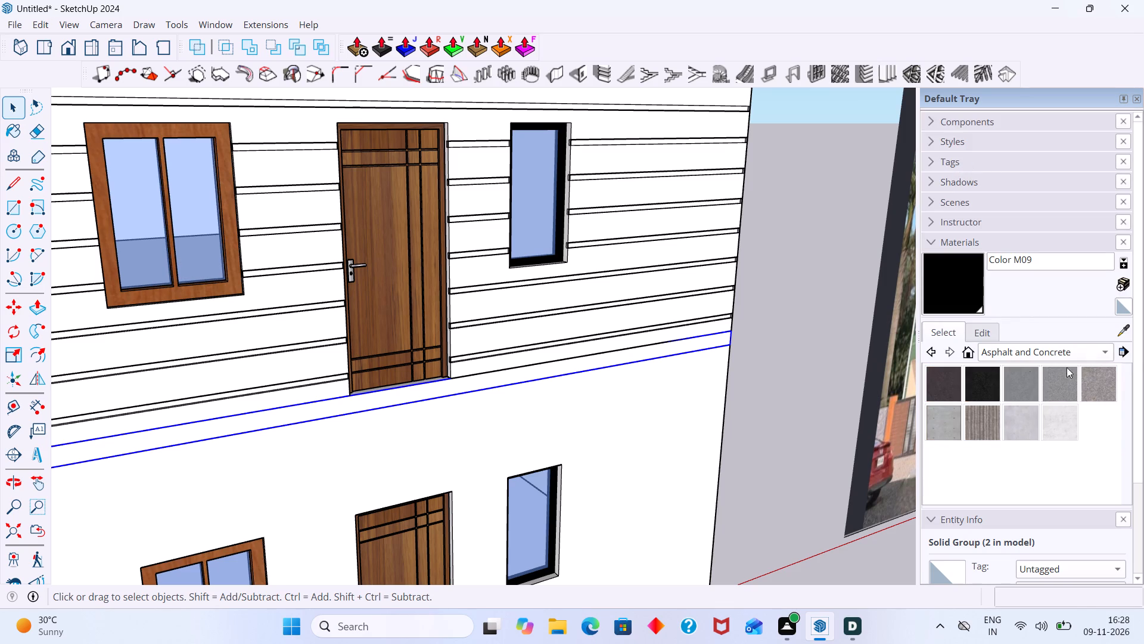
{"action": "left_click", "coordinate": [1062, 385]}
{"action": "scroll", "coordinate": [536, 380], "scroll_direction": "up", "scroll_amount": 3}
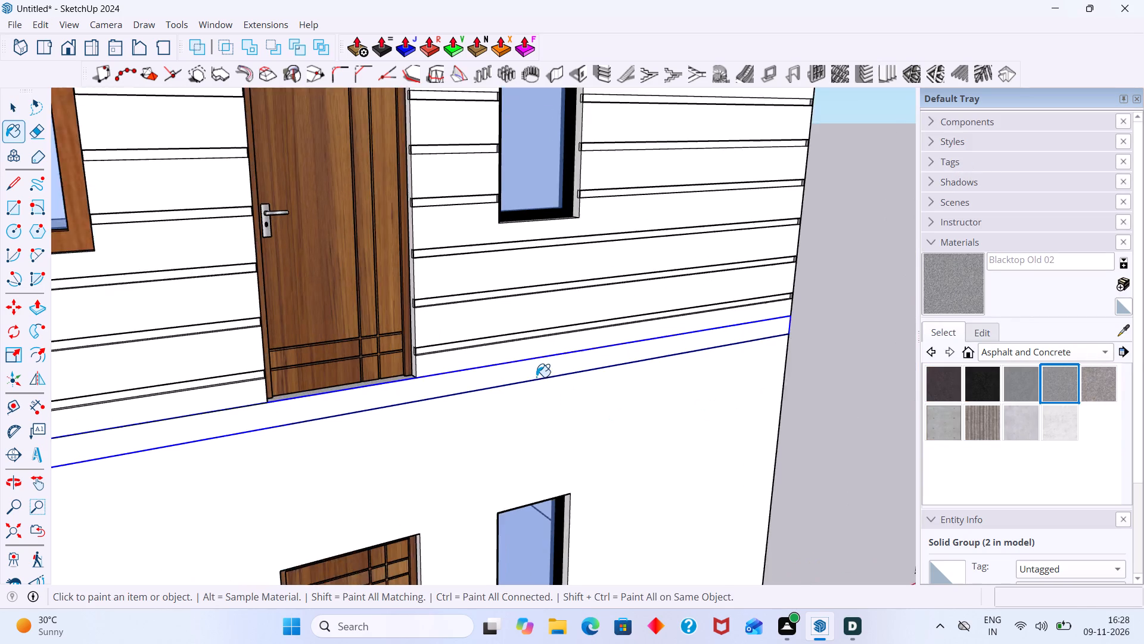
{"action": "scroll", "coordinate": [536, 377], "scroll_direction": "up", "scroll_amount": 2}
{"action": "left_click", "coordinate": [536, 377]}
Paint the roof slab with the same Blacktop Old 02 material and clear the selection.
{"action": "scroll", "coordinate": [532, 375], "scroll_direction": "down", "scroll_amount": 16}
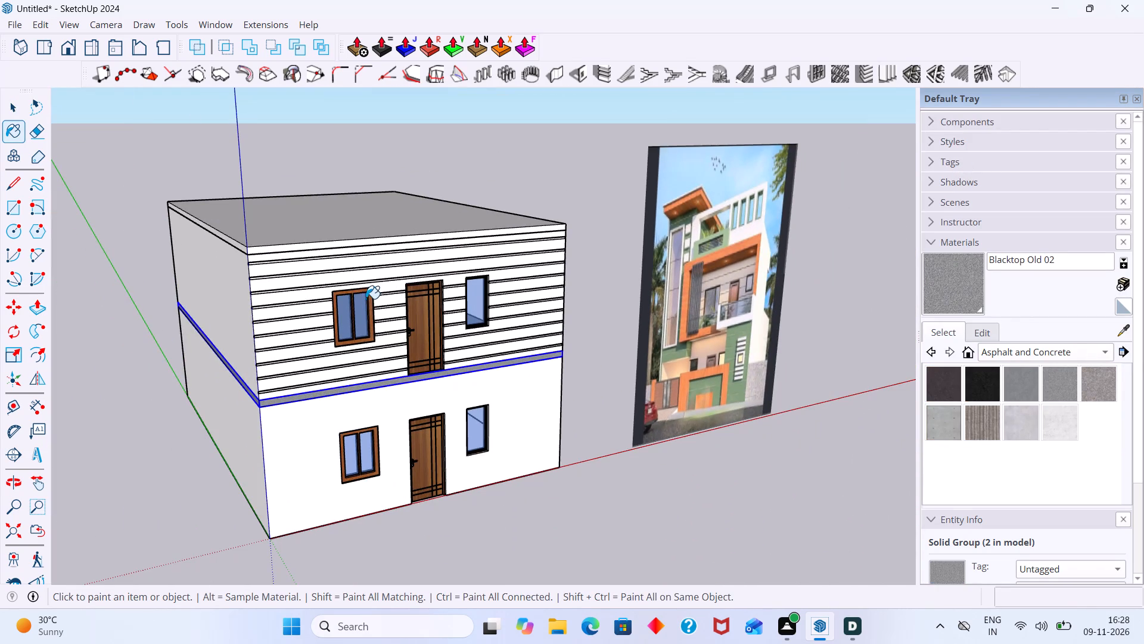
{"action": "left_click", "coordinate": [329, 207]}
{"action": "scroll", "coordinate": [329, 222], "scroll_direction": "down", "scroll_amount": 3}
{"action": "middle_click_drag", "start_coordinate": [327, 250], "coordinate": [468, 240]}
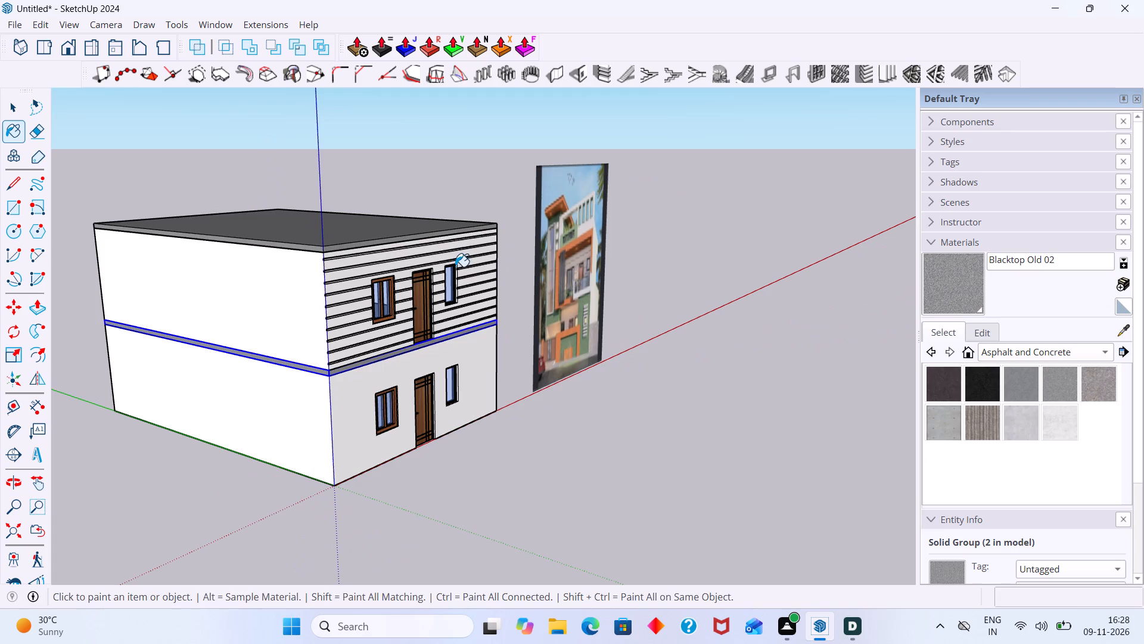
{"action": "key", "text": "space"}
{"action": "left_click", "coordinate": [630, 408]}
Compare the modelled house with the reference image, examining its balcony frame, ground floor and rooftop structures.
{"action": "middle_click_drag", "start_coordinate": [543, 385], "coordinate": [315, 397]}
{"action": "scroll", "coordinate": [433, 345], "scroll_direction": "down", "scroll_amount": 3}
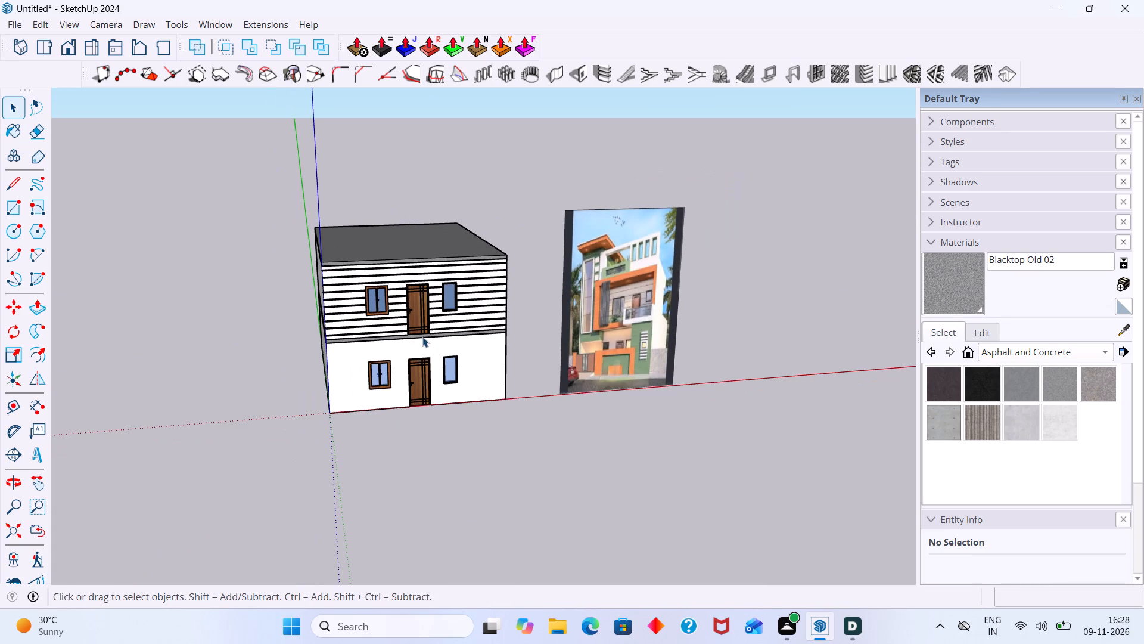
{"action": "scroll", "coordinate": [590, 295], "scroll_direction": "up", "scroll_amount": 13}
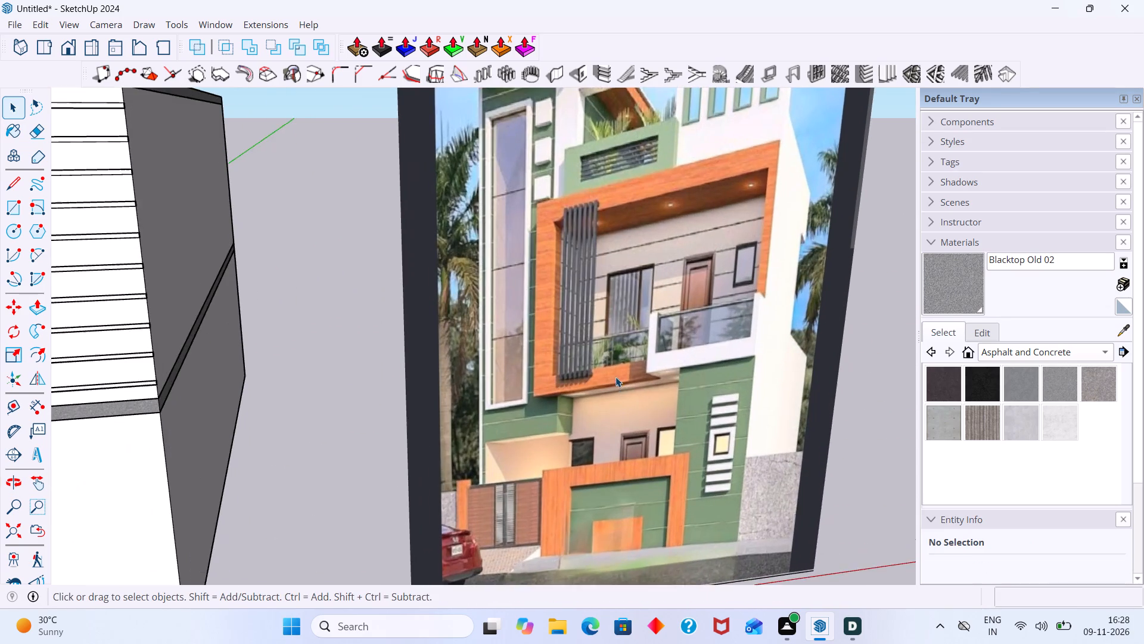
{"action": "middle_click_drag", "start_coordinate": [614, 381], "coordinate": [592, 364]}
{"action": "scroll", "coordinate": [592, 364], "scroll_direction": "up", "scroll_amount": 1}
{"action": "scroll", "coordinate": [589, 381], "scroll_direction": "down", "scroll_amount": 7}
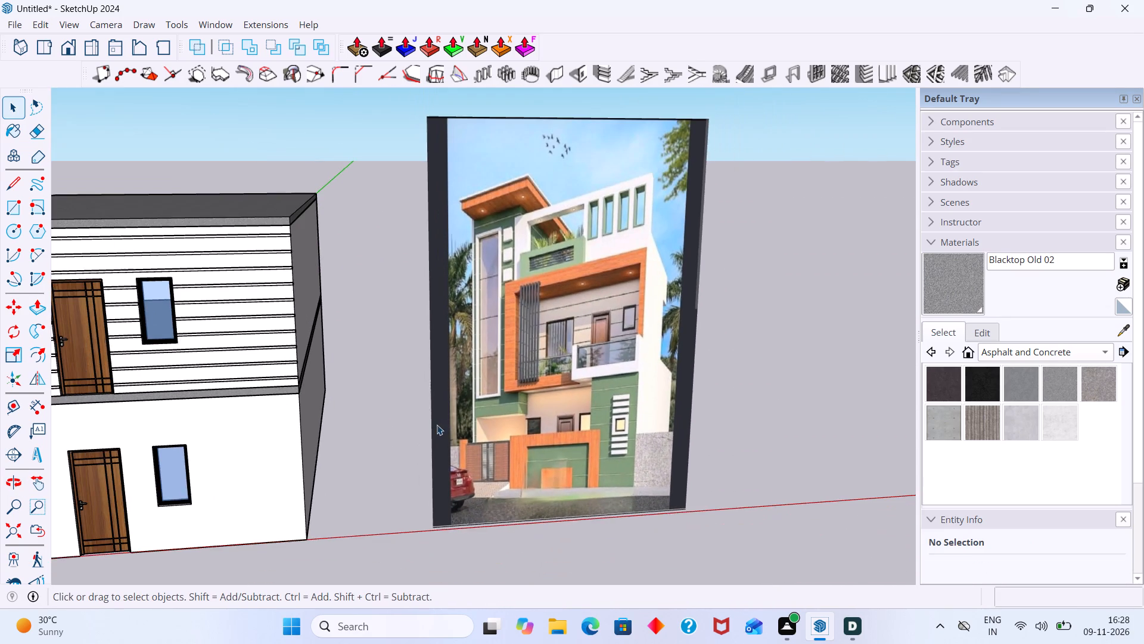
{"action": "middle_click_drag", "start_coordinate": [432, 424], "coordinate": [482, 355]}
{"action": "scroll", "coordinate": [355, 328], "scroll_direction": "up", "scroll_amount": 5}
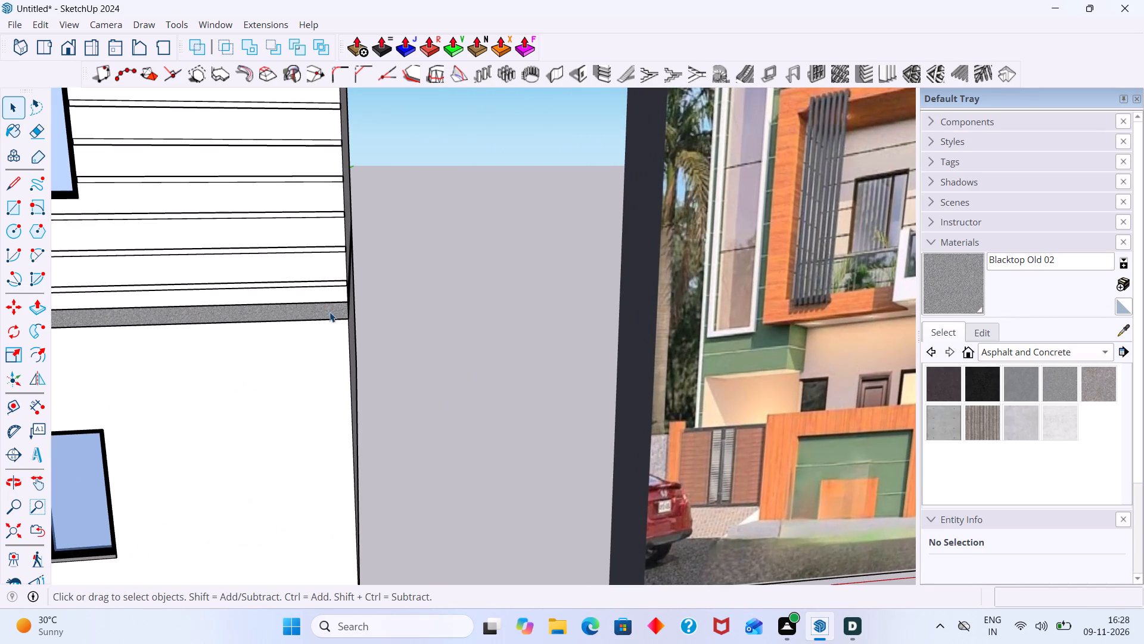
{"action": "scroll", "coordinate": [332, 313], "scroll_direction": "down", "scroll_amount": 11}
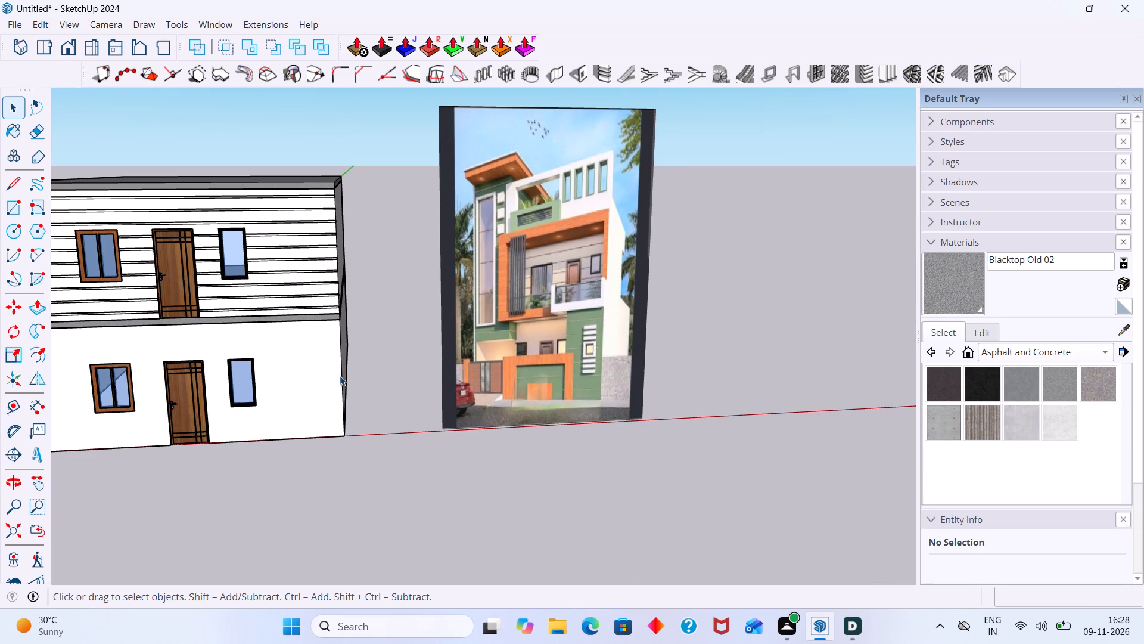
{"action": "middle_click_drag", "start_coordinate": [514, 361], "coordinate": [596, 366], "text": "shift"}
{"action": "scroll", "coordinate": [596, 366], "scroll_direction": "up", "scroll_amount": 2}
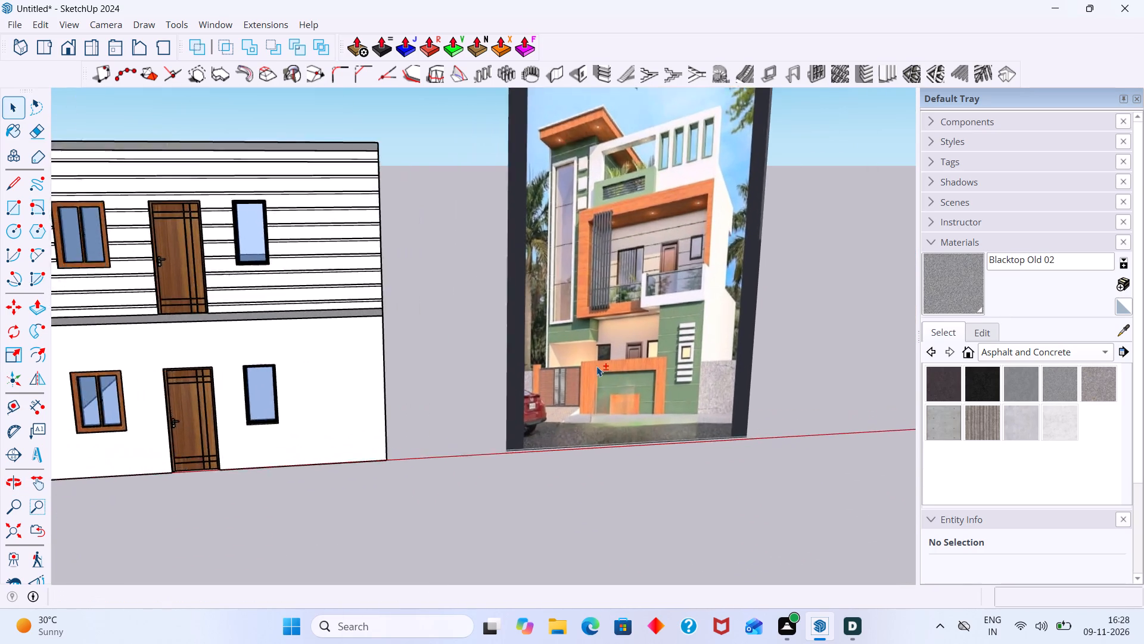
{"action": "scroll", "coordinate": [596, 366], "scroll_direction": "up", "scroll_amount": 3}
{"action": "middle_click_drag", "start_coordinate": [607, 363], "coordinate": [641, 380]}
{"action": "scroll", "coordinate": [583, 350], "scroll_direction": "up", "scroll_amount": 2}
{"action": "scroll", "coordinate": [583, 350], "scroll_direction": "down", "scroll_amount": 2}
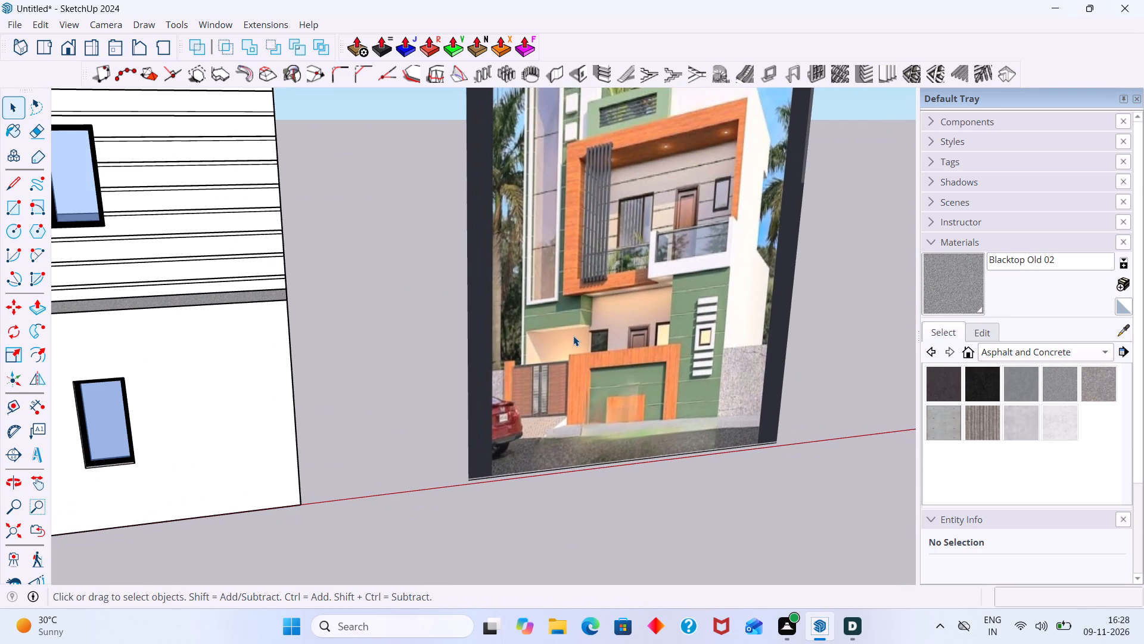
{"action": "scroll", "coordinate": [576, 337], "scroll_direction": "down", "scroll_amount": 2}
{"action": "middle_click_drag", "start_coordinate": [579, 338], "coordinate": [674, 378], "text": "shift"}
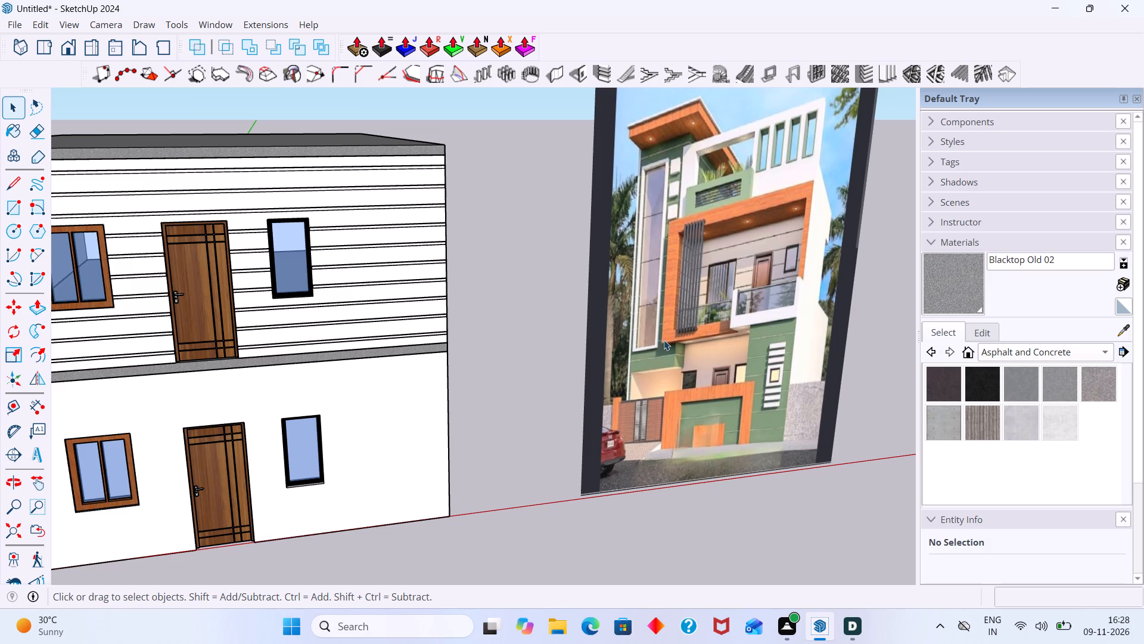
{"action": "scroll", "coordinate": [596, 276], "scroll_direction": "down", "scroll_amount": 6}
{"action": "middle_click_drag", "start_coordinate": [604, 263], "coordinate": [620, 340], "text": "shift"}
{"action": "scroll", "coordinate": [620, 340], "scroll_direction": "up", "scroll_amount": 1, "text": "shift"}
{"action": "scroll", "coordinate": [696, 261], "scroll_direction": "up", "scroll_amount": 7}
{"action": "middle_click_drag", "start_coordinate": [616, 324], "coordinate": [621, 374]}
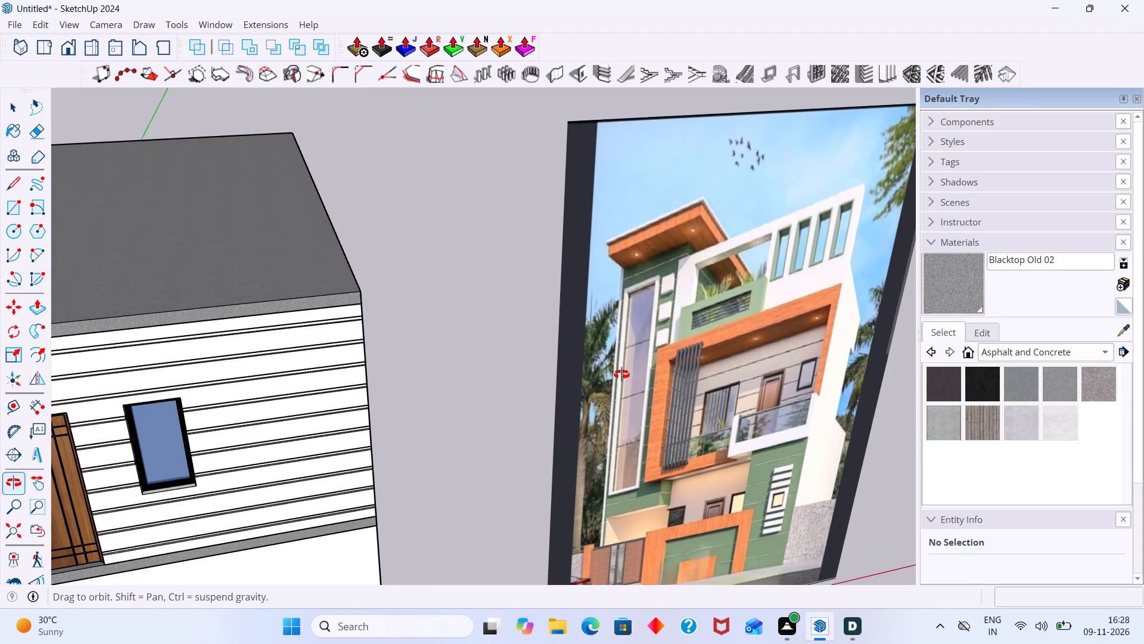
{"action": "middle_click_drag", "start_coordinate": [621, 374], "coordinate": [617, 372]}
{"action": "scroll", "coordinate": [617, 372], "scroll_direction": "up", "scroll_amount": 1}
{"action": "scroll", "coordinate": [521, 374], "scroll_direction": "down", "scroll_amount": 5}
{"action": "middle_click_drag", "start_coordinate": [514, 391], "coordinate": [590, 348]}
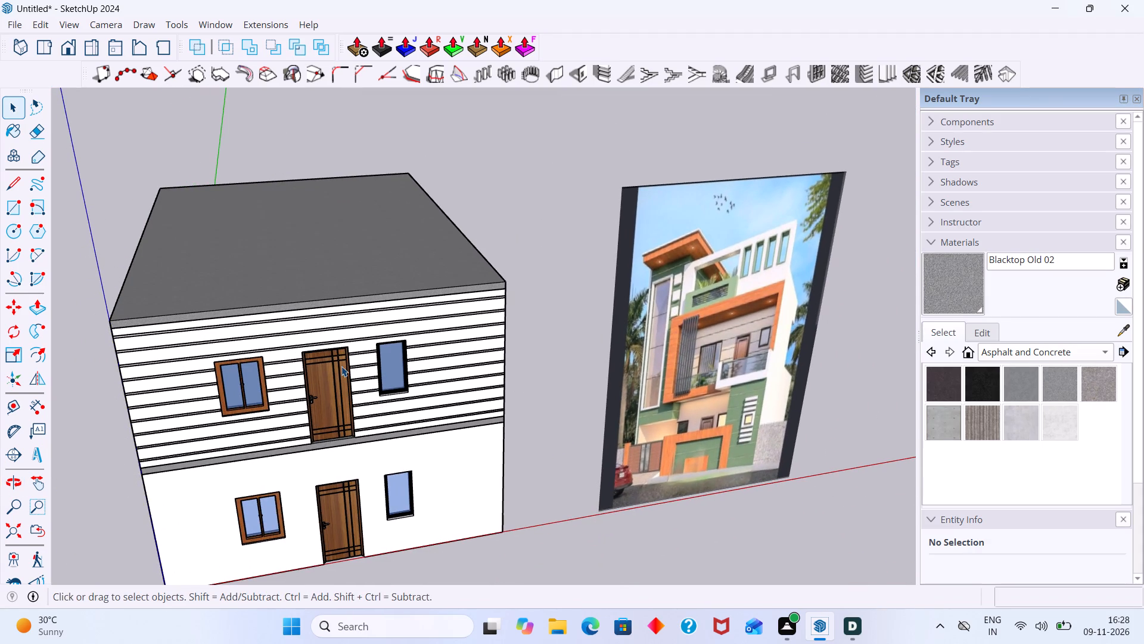
{"action": "scroll", "coordinate": [193, 397], "scroll_direction": "down", "scroll_amount": 2}
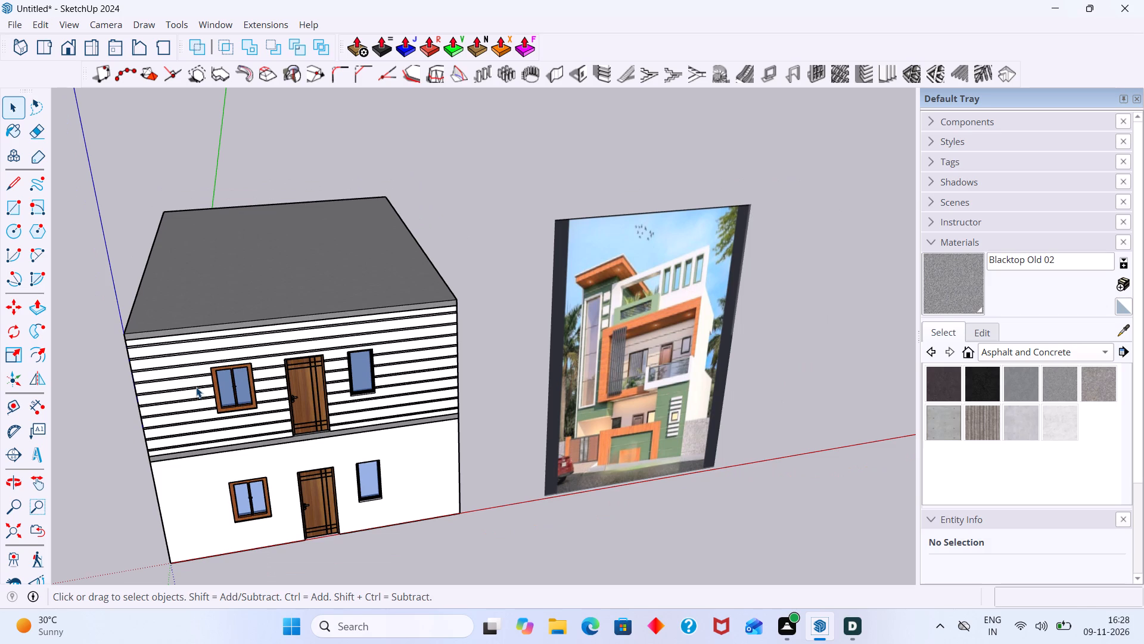
Inside the roof slab group, draw a rectangle about 6' 7" by 13' 5" from the front corner at the origin side and group it.
{"action": "double_click", "coordinate": [152, 323]}
{"action": "middle_click_drag", "start_coordinate": [159, 324], "coordinate": [159, 349]}
{"action": "left_click", "coordinate": [158, 321]}
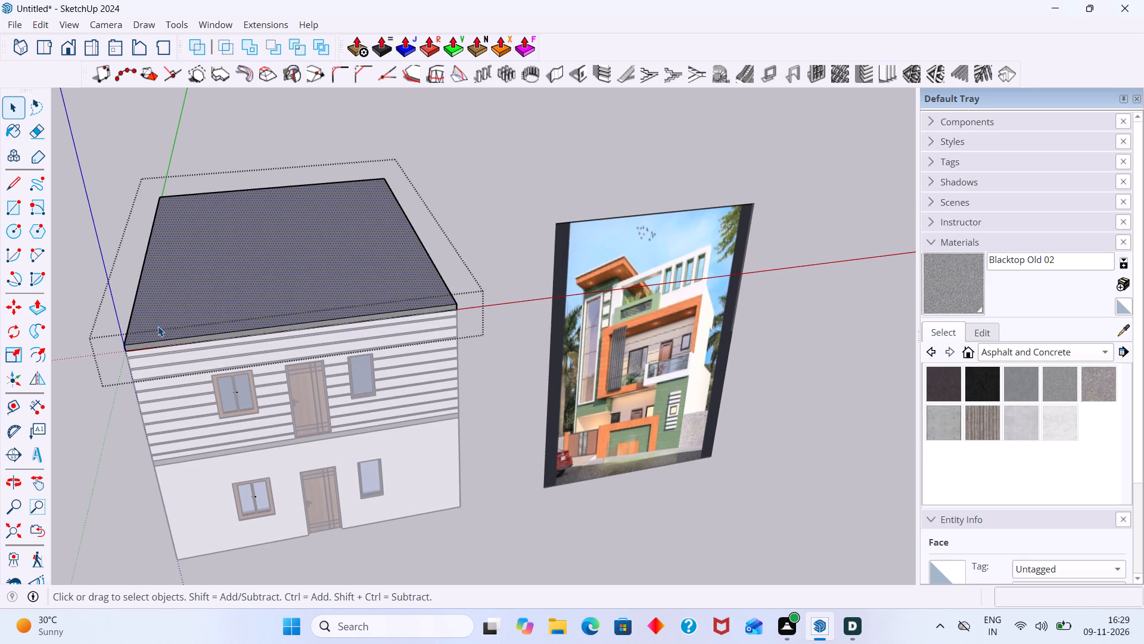
{"action": "key", "text": "r"}
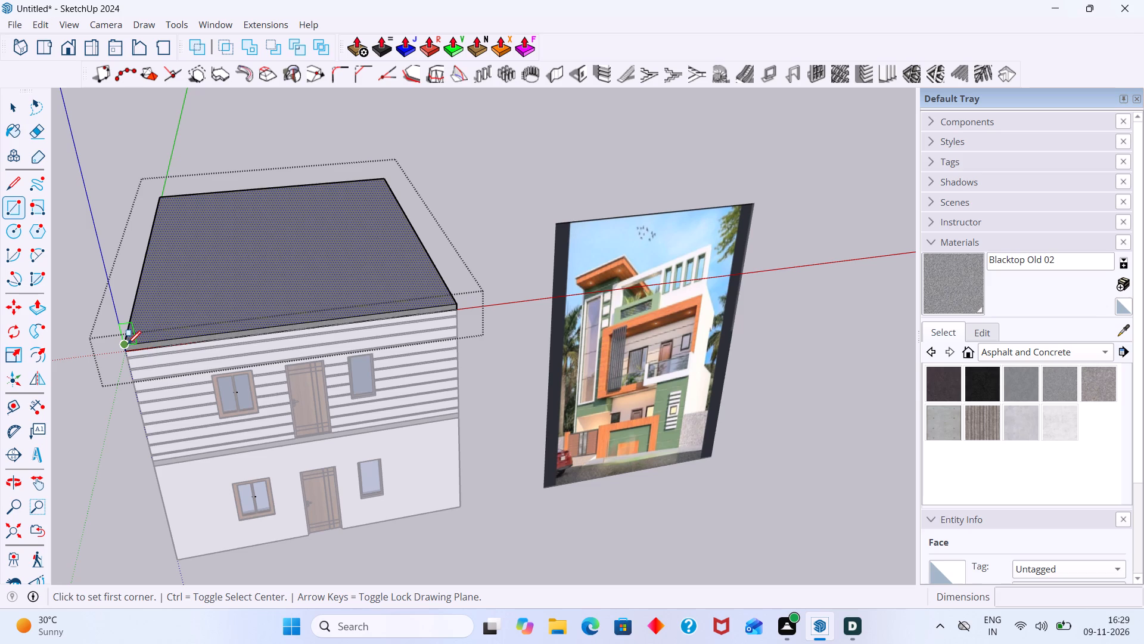
{"action": "left_click", "coordinate": [128, 344]}
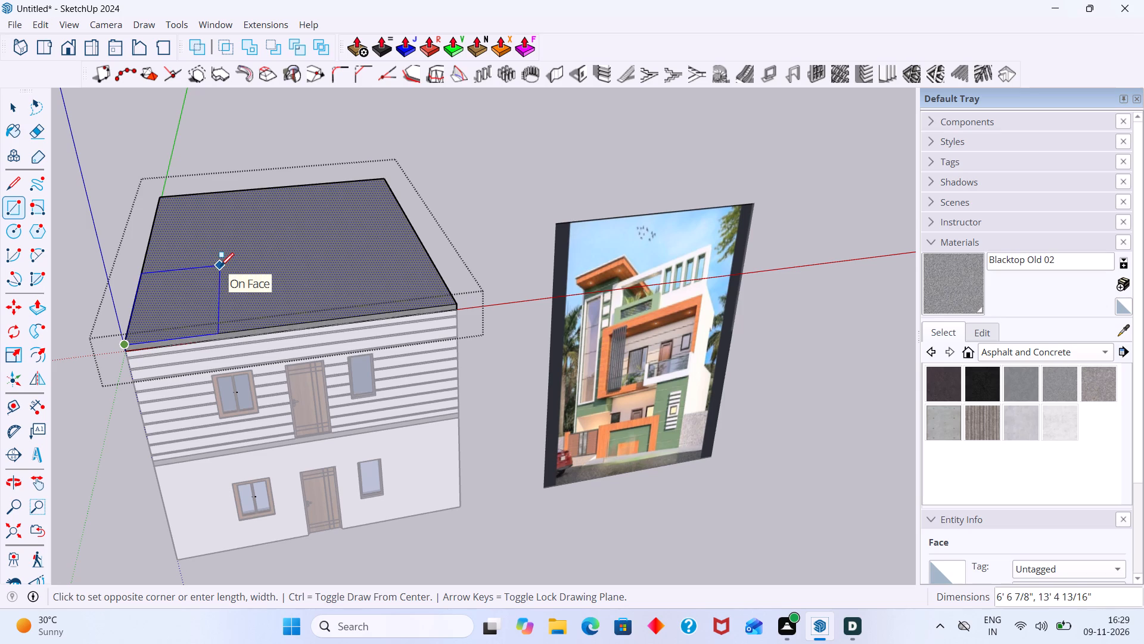
{"action": "left_click", "coordinate": [220, 266]}
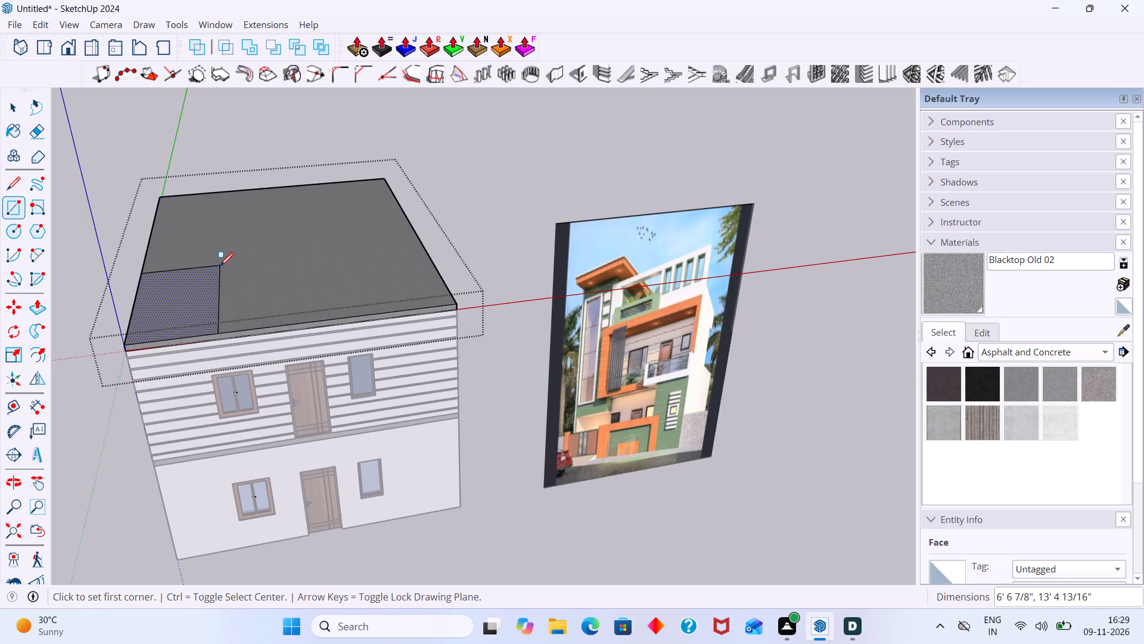
{"action": "key", "text": "space"}
{"action": "double_click", "coordinate": [200, 281]}
{"action": "right_click", "coordinate": [200, 281]}
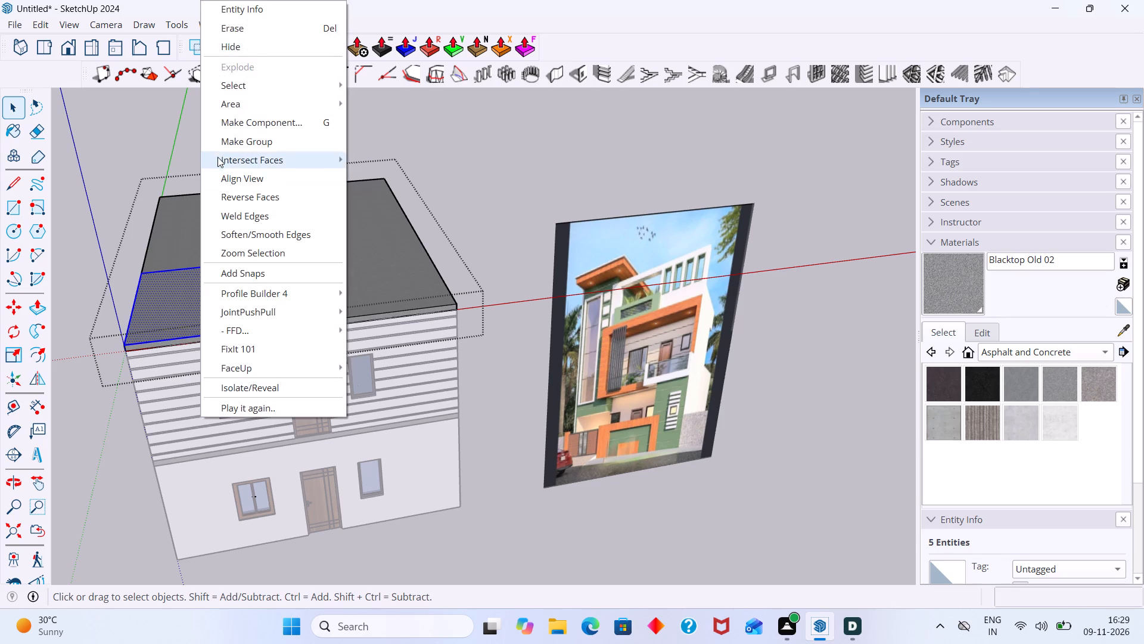
{"action": "left_click", "coordinate": [225, 144]}
Open the rectangle's group on the roof slab for editing.
{"action": "left_click", "coordinate": [203, 301]}
{"action": "key", "text": "p"}
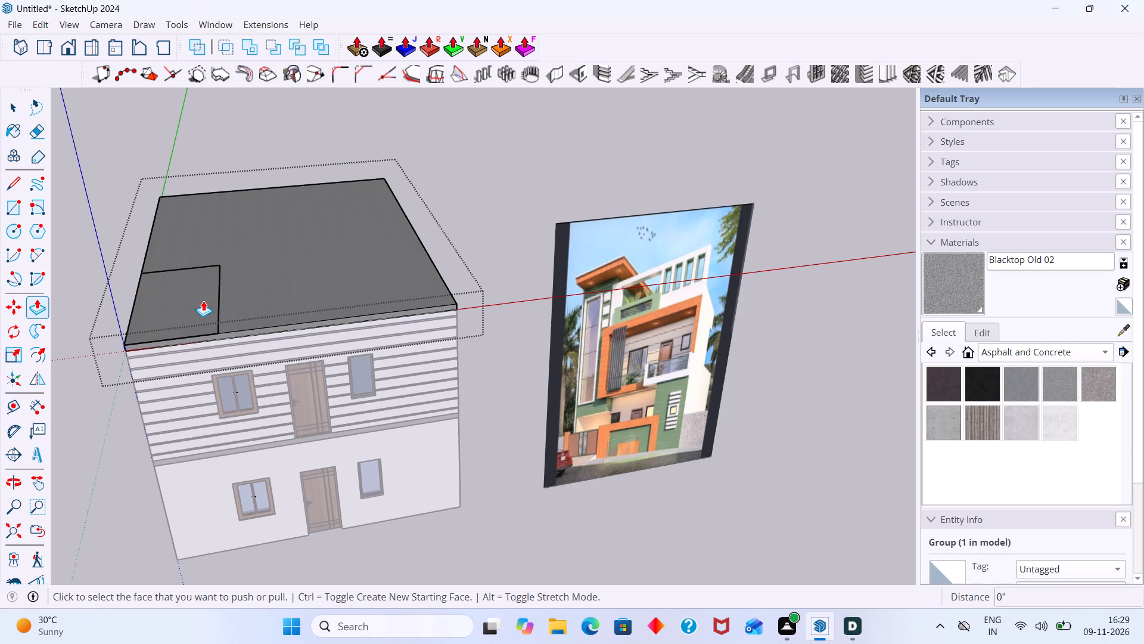
{"action": "left_click", "coordinate": [203, 301]}
{"action": "key", "text": "space"}
{"action": "left_click", "coordinate": [194, 296]}
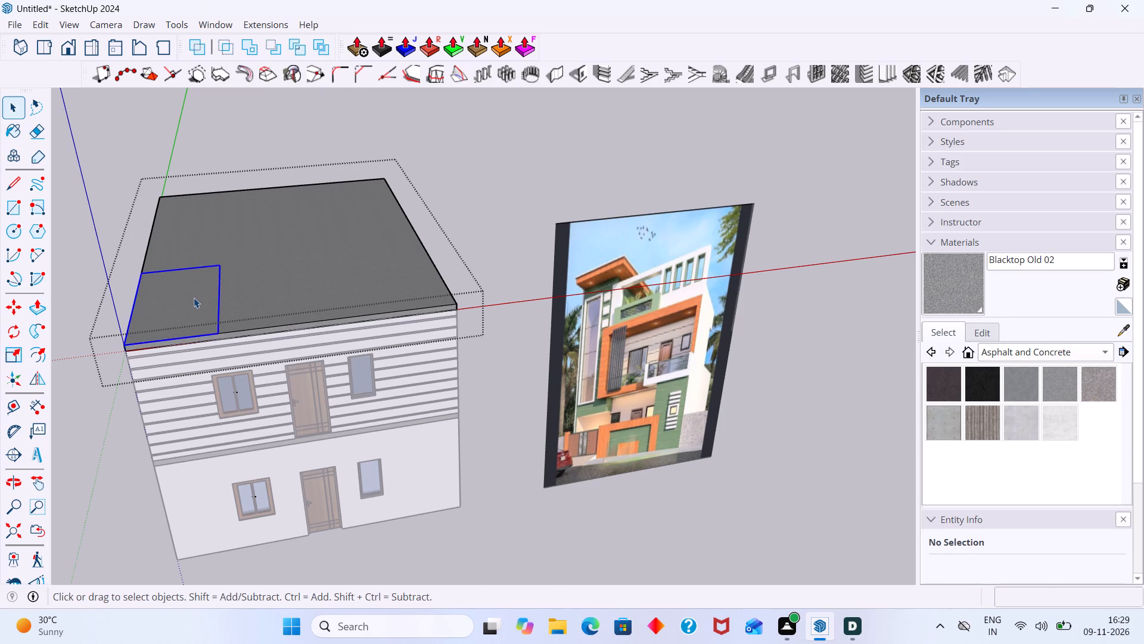
{"action": "triple_click", "coordinate": [194, 298]}
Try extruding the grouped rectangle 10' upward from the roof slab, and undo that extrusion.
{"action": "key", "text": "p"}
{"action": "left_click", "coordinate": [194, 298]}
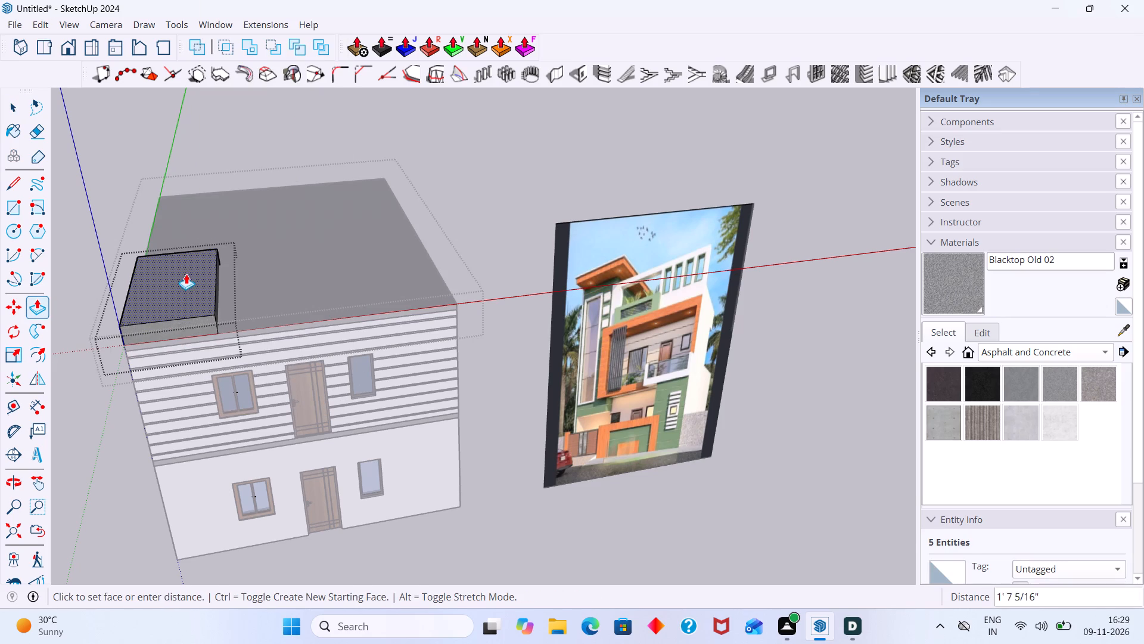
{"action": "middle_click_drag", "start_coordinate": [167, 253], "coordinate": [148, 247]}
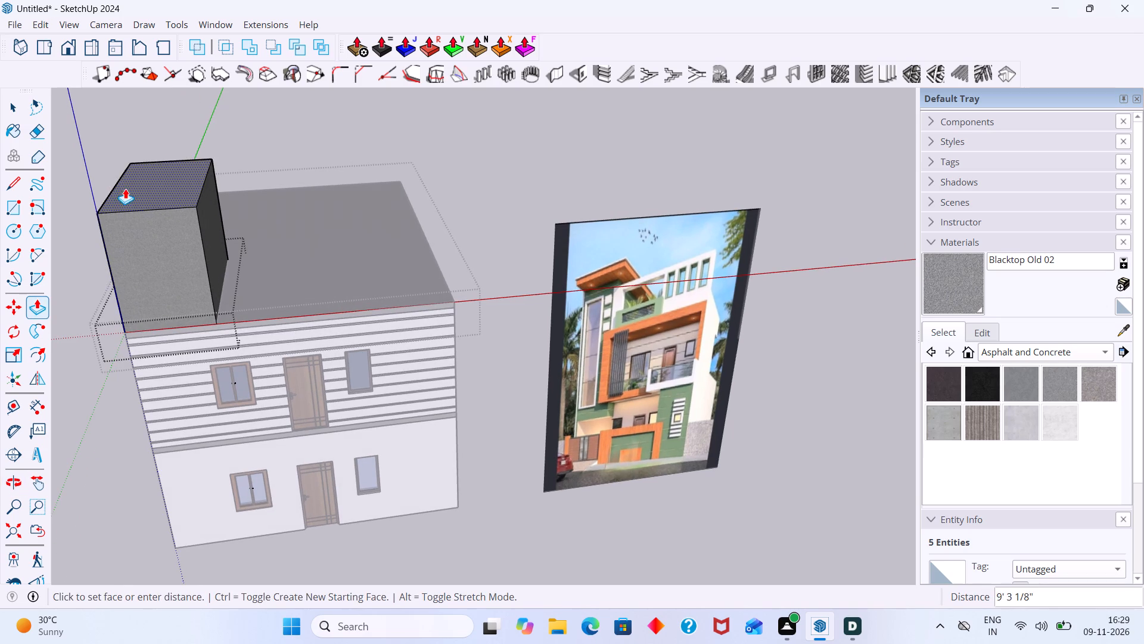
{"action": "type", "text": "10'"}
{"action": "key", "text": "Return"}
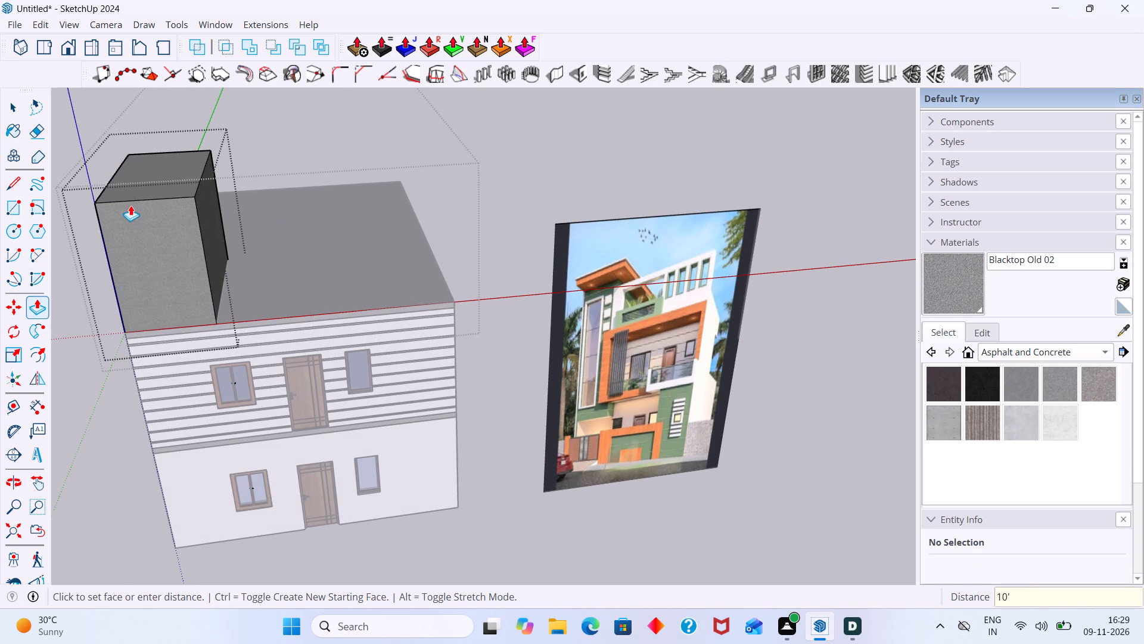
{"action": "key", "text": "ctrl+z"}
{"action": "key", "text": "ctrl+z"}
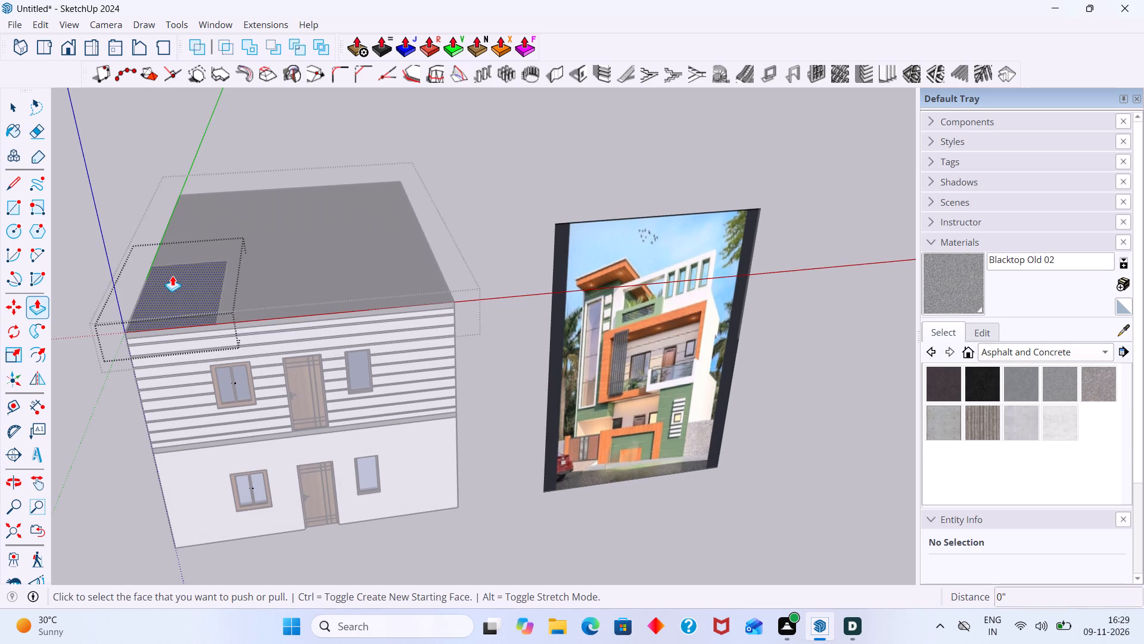
Extrude the grouped rectangle 7' upward from the roof slab and leave its group.
{"action": "left_click", "coordinate": [176, 280]}
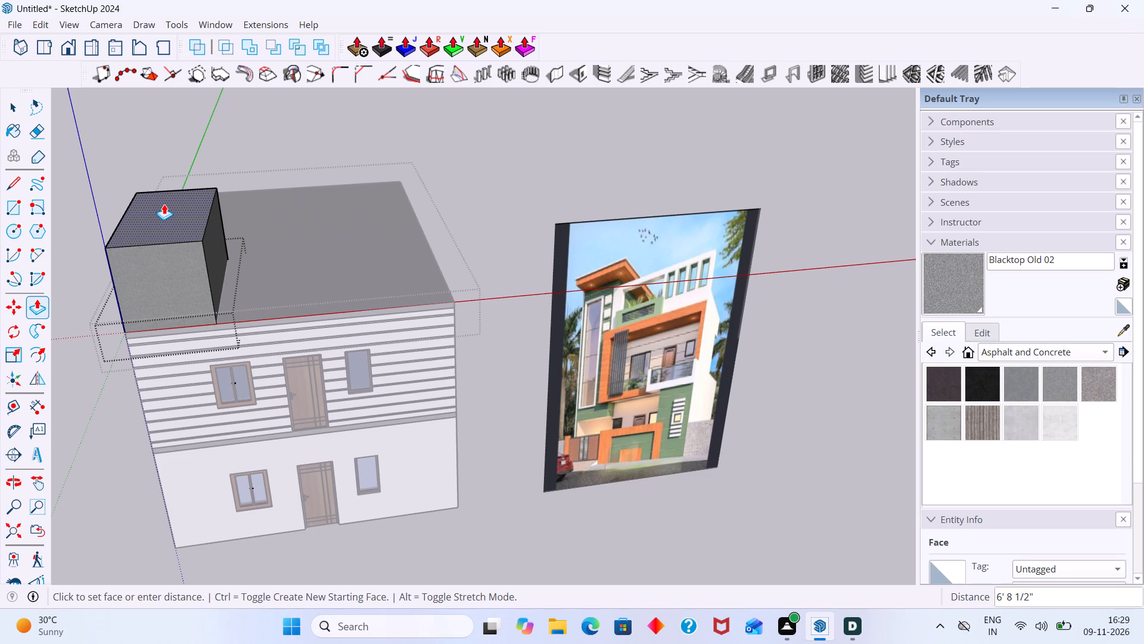
{"action": "key", "text": "7"}
{"action": "key", "text": "apostrophe"}
{"action": "key", "text": "Return"}
{"action": "key", "text": "space"}
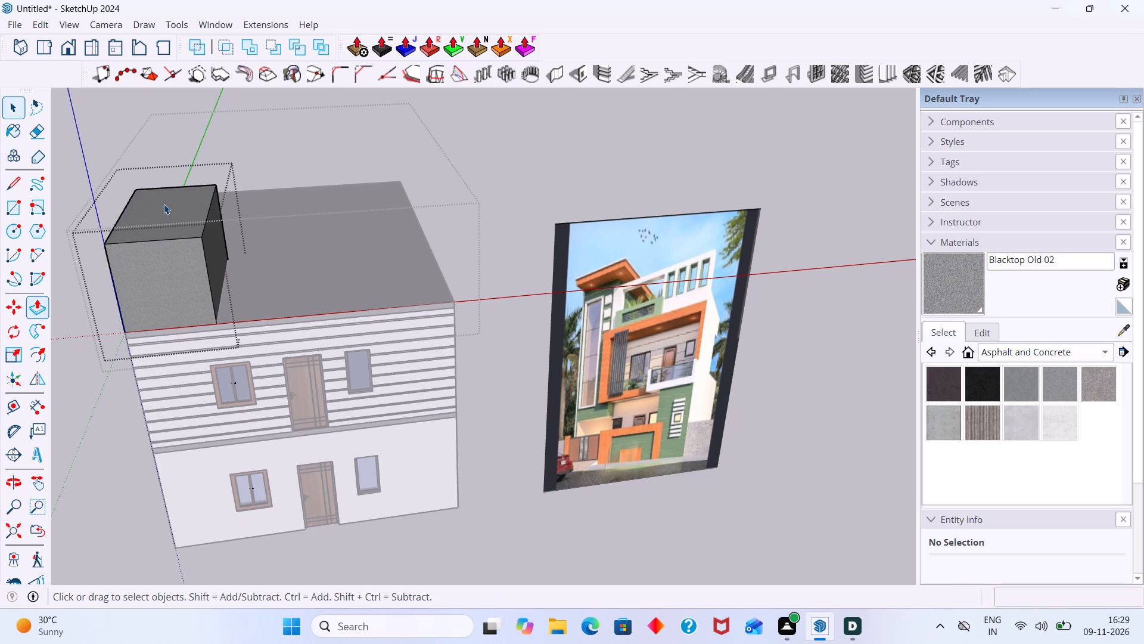
{"action": "left_click", "coordinate": [378, 135]}
{"action": "middle_click_drag", "start_coordinate": [195, 274], "coordinate": [353, 239]}
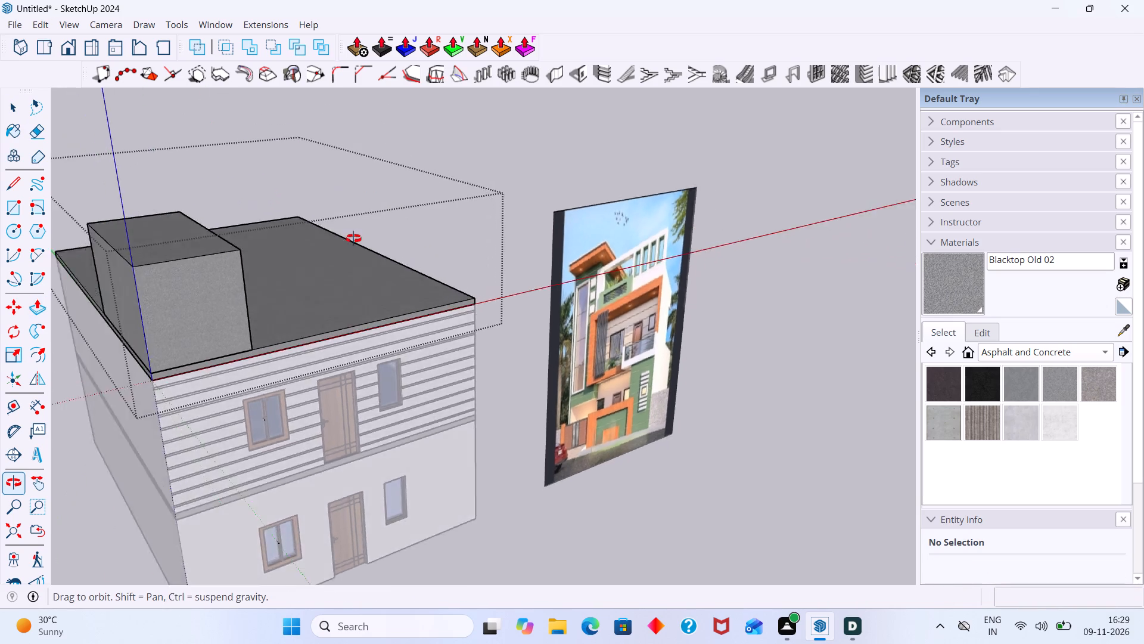
Open the rooftop block's group inside the roof slab group and select all of its geometry.
{"action": "middle_click_drag", "start_coordinate": [353, 239], "coordinate": [444, 226]}
{"action": "scroll", "coordinate": [416, 244], "scroll_direction": "down", "scroll_amount": 3}
{"action": "middle_click_drag", "start_coordinate": [322, 292], "coordinate": [161, 312]}
{"action": "scroll", "coordinate": [205, 300], "scroll_direction": "up", "scroll_amount": 5}
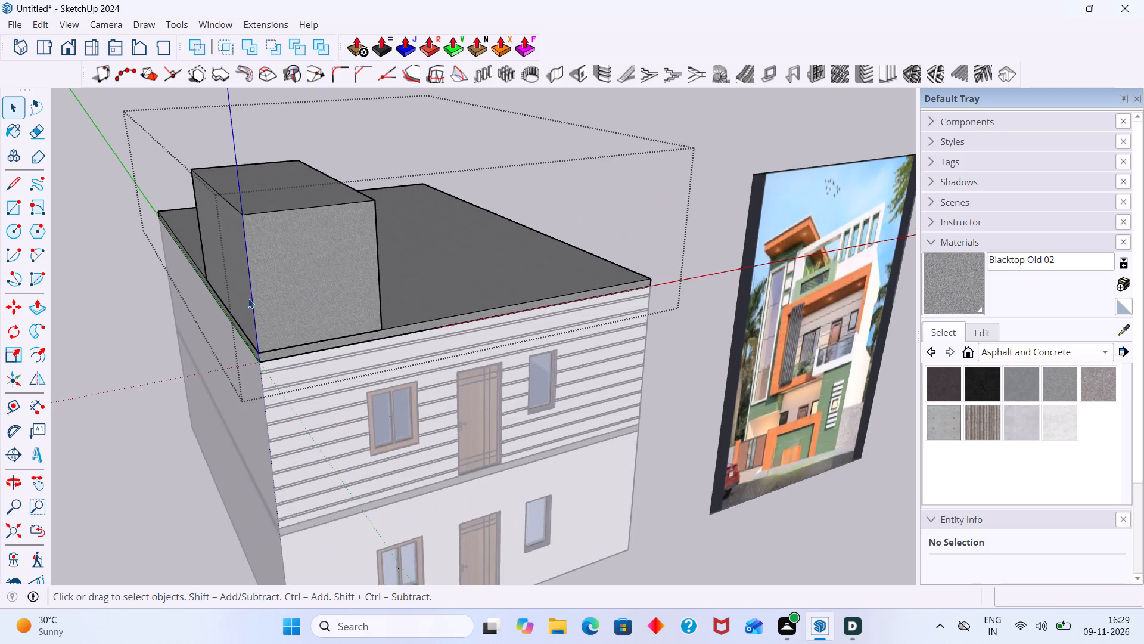
{"action": "scroll", "coordinate": [248, 298], "scroll_direction": "up", "scroll_amount": 1}
{"action": "left_click", "coordinate": [283, 290]}
{"action": "triple_click", "coordinate": [283, 290]}
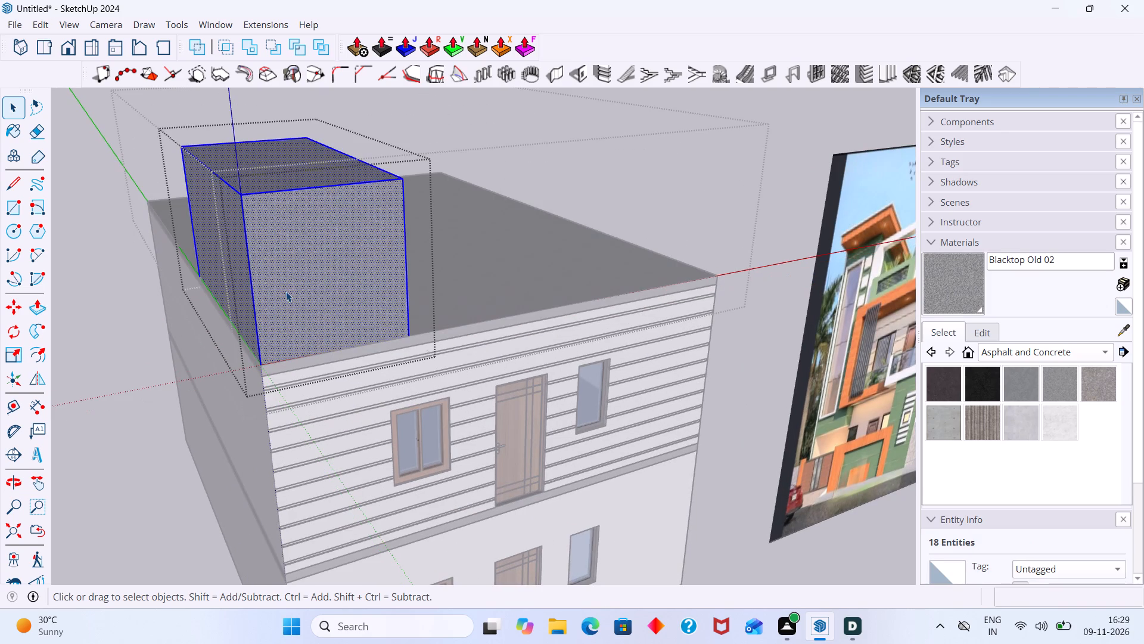
{"action": "scroll", "coordinate": [332, 289], "scroll_direction": "up", "scroll_amount": 1}
{"action": "scroll", "coordinate": [332, 289], "scroll_direction": "down", "scroll_amount": 3}
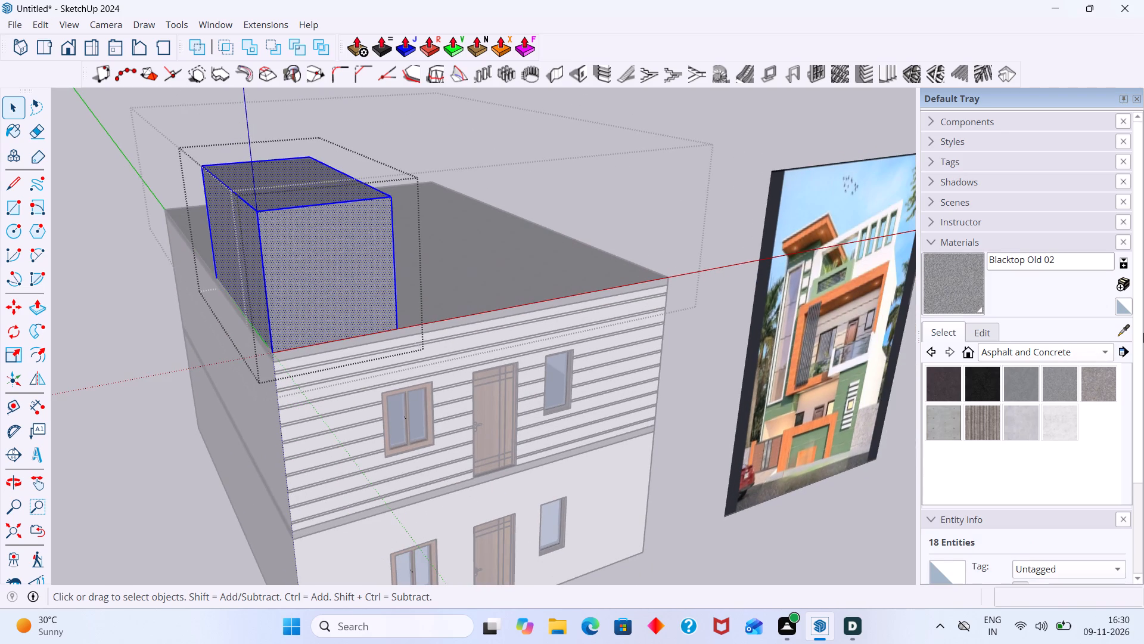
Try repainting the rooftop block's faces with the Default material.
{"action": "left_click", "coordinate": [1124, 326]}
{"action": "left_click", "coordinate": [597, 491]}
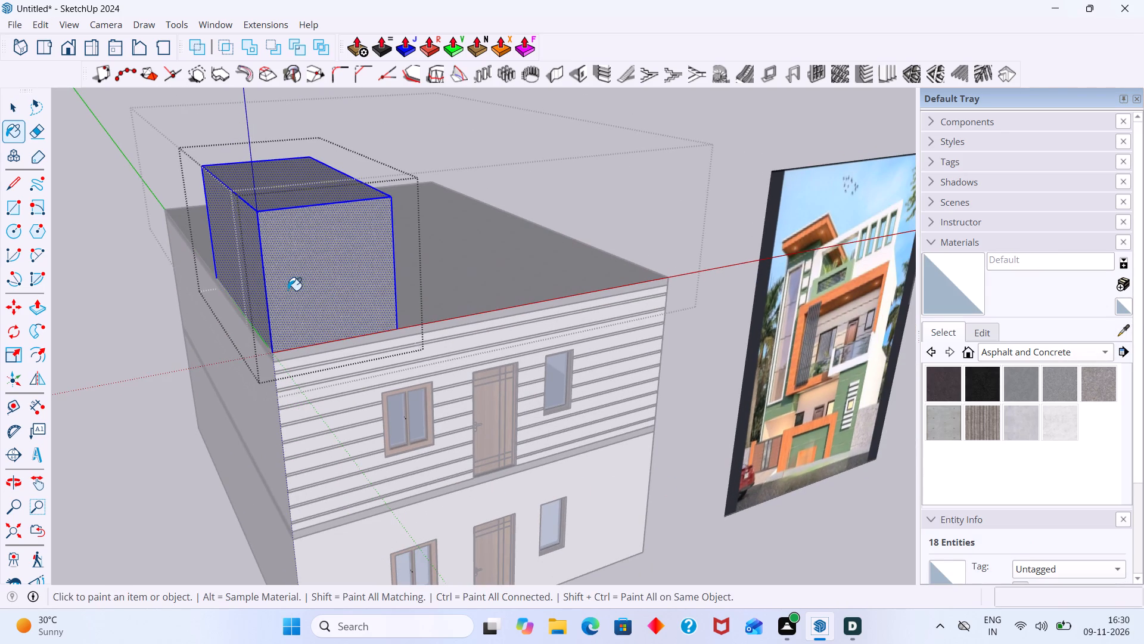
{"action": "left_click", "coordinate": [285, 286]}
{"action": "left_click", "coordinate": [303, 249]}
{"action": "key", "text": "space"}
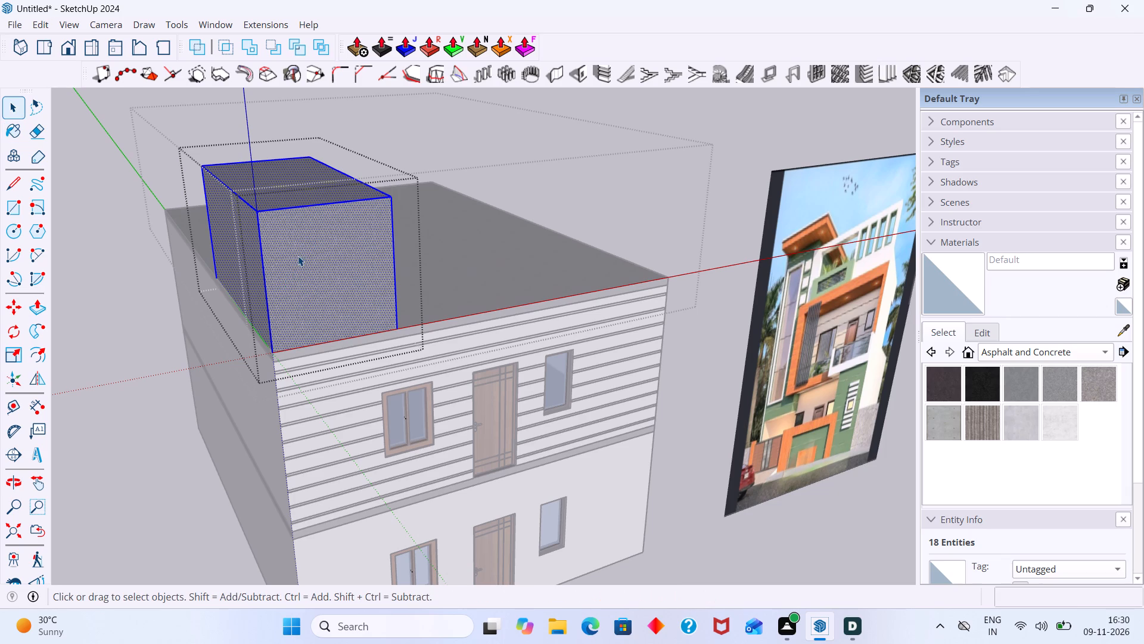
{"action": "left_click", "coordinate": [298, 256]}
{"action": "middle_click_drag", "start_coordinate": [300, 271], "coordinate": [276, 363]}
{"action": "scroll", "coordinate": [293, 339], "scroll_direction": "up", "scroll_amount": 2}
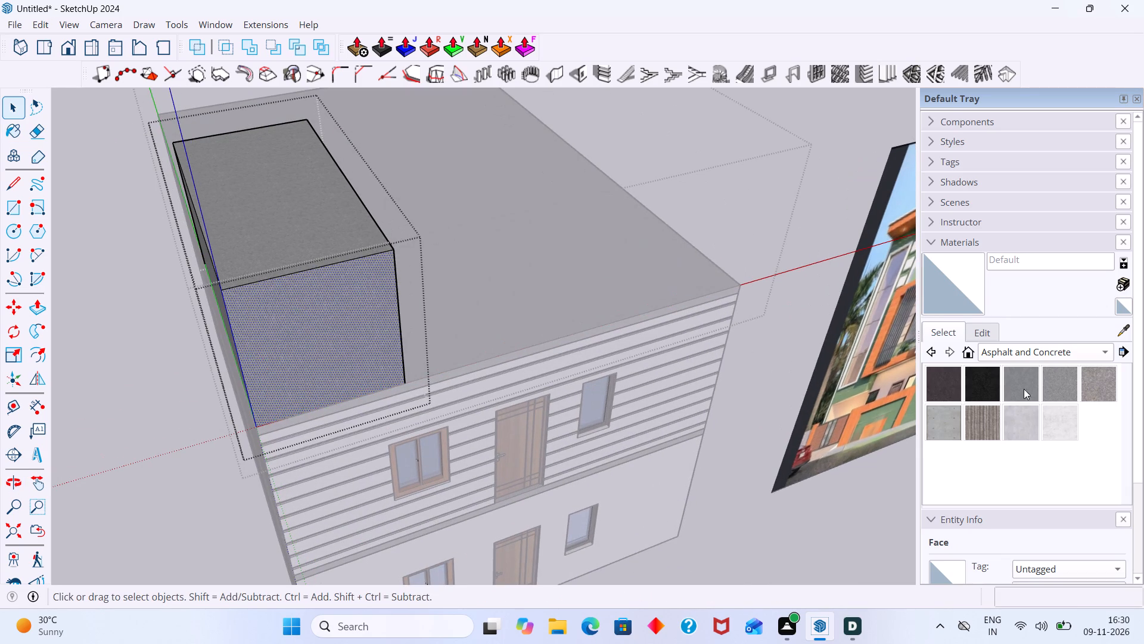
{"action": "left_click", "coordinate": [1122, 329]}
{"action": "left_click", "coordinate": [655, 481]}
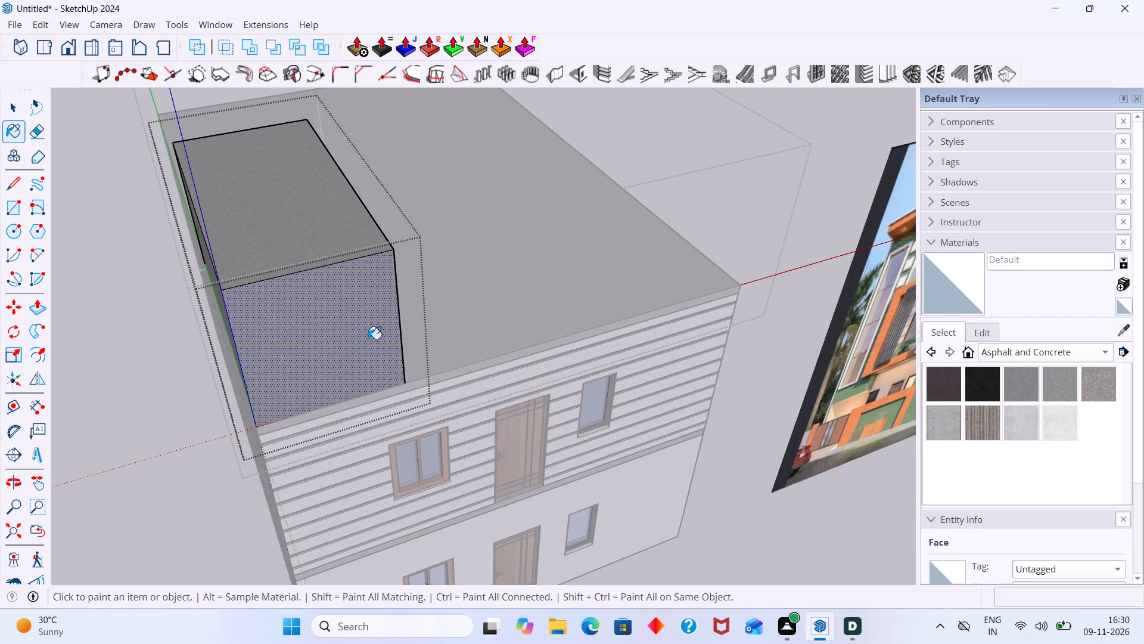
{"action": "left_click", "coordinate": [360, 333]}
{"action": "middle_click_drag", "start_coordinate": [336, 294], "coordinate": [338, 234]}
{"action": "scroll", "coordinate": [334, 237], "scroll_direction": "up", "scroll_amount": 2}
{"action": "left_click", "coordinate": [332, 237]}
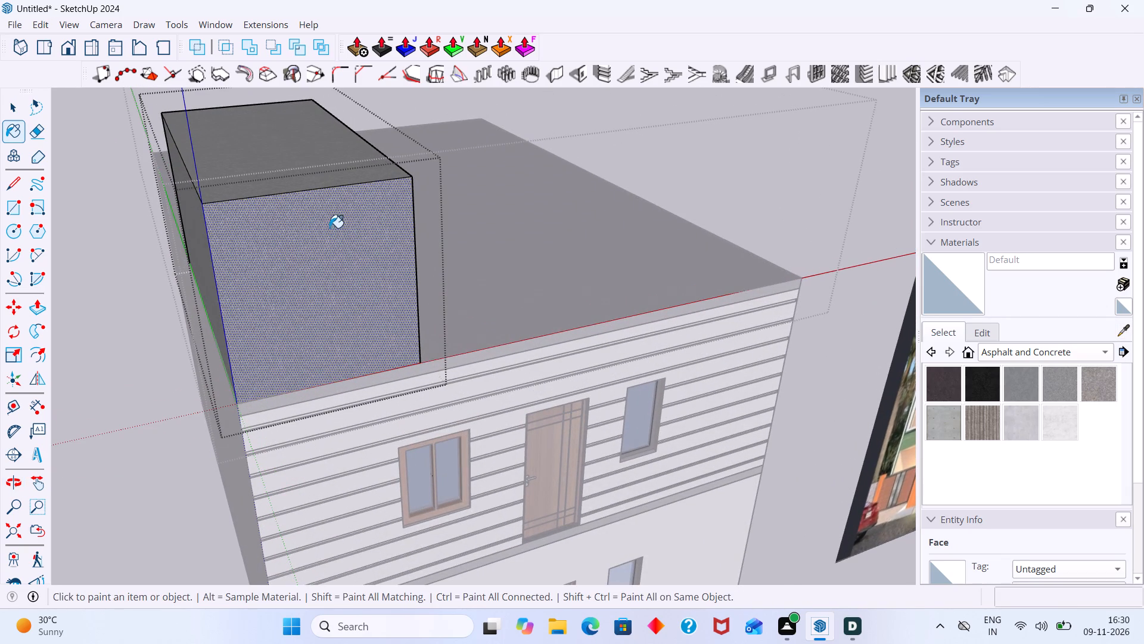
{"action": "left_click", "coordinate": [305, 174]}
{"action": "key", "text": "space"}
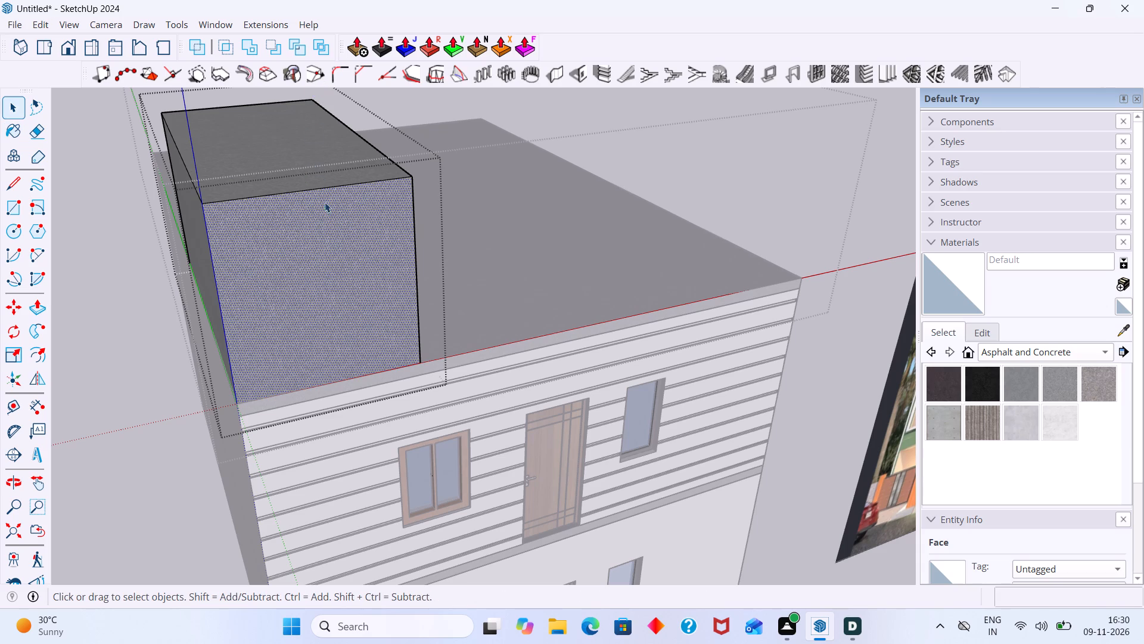
Paint the rooftop block's front face with white Color M00 from the Colors collection.
{"action": "double_click", "coordinate": [327, 257]}
{"action": "scroll", "coordinate": [327, 257], "scroll_direction": "up", "scroll_amount": 1}
{"action": "scroll", "coordinate": [327, 257], "scroll_direction": "down", "scroll_amount": 5}
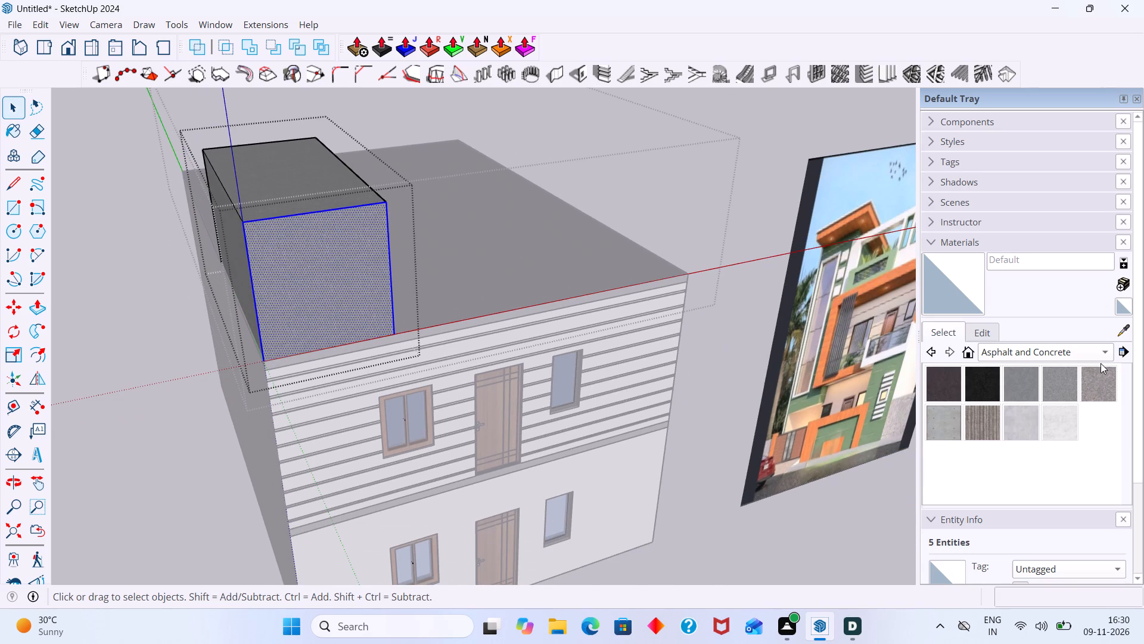
{"action": "left_click", "coordinate": [1103, 351]}
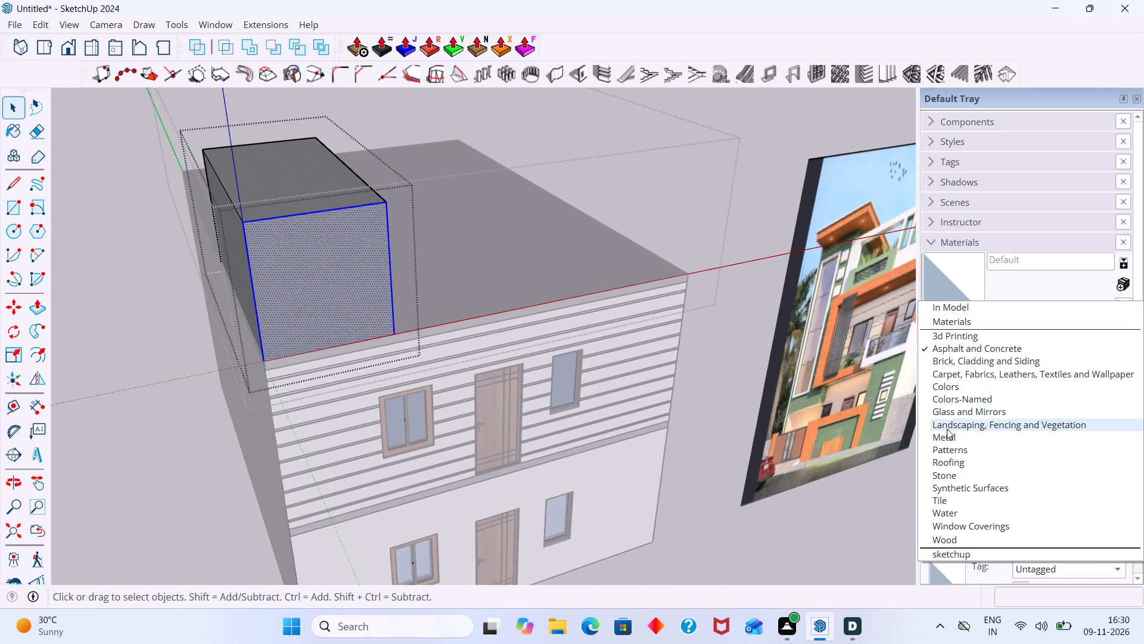
{"action": "left_click", "coordinate": [948, 387]}
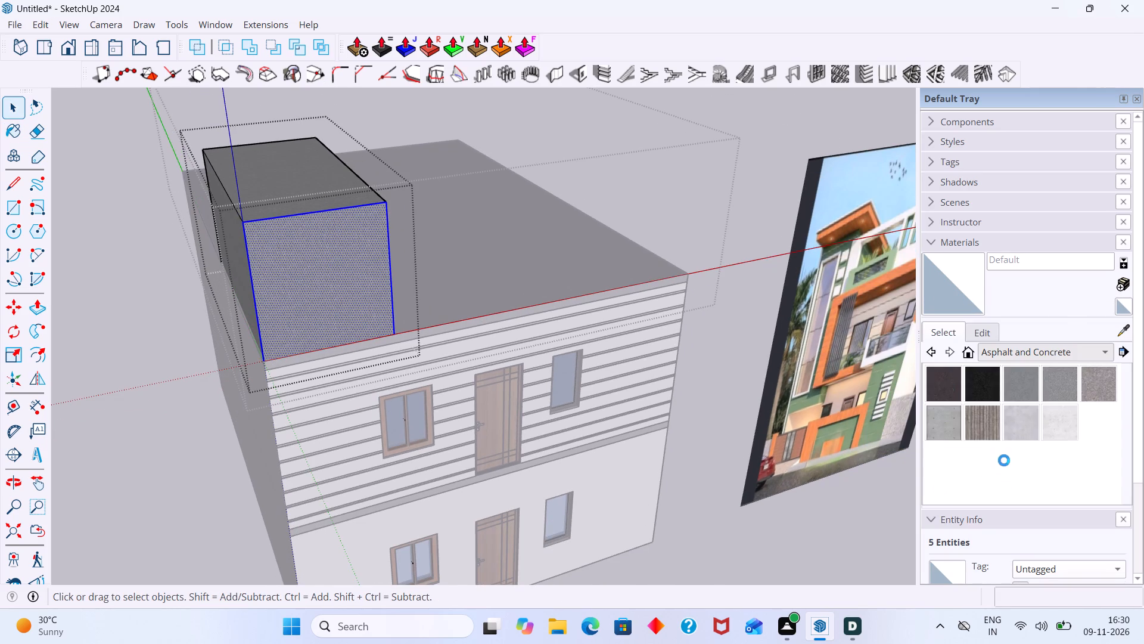
{"action": "scroll", "coordinate": [1011, 462], "scroll_direction": "down", "scroll_amount": 4}
{"action": "scroll", "coordinate": [1012, 465], "scroll_direction": "down", "scroll_amount": 20}
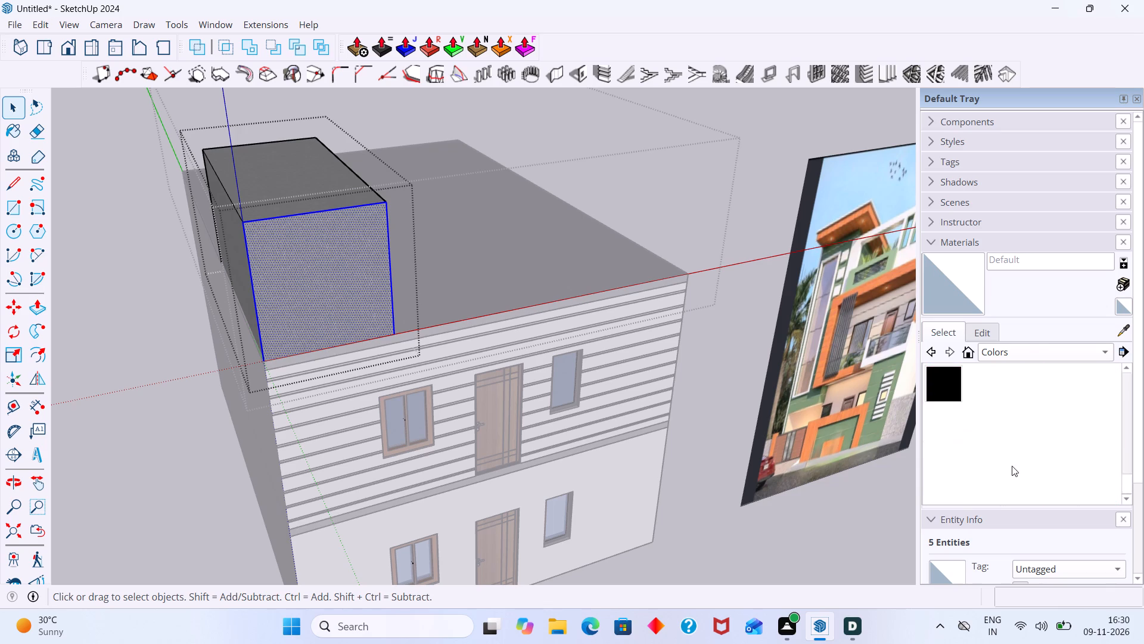
{"action": "scroll", "coordinate": [1002, 445], "scroll_direction": "up", "scroll_amount": 3}
{"action": "left_click", "coordinate": [983, 428]}
{"action": "left_click", "coordinate": [328, 290]}
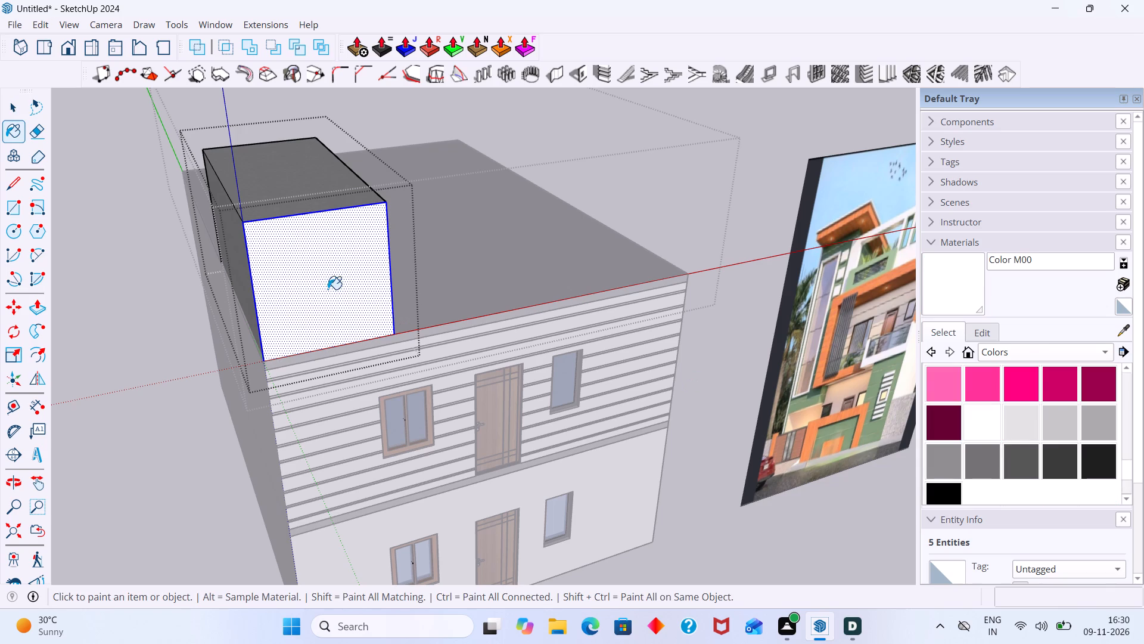
Paint the rooftop block's top and remaining sides with Color M00, and leave the block and roof slab groups.
{"action": "middle_click_drag", "start_coordinate": [328, 289], "coordinate": [410, 312]}
{"action": "left_click", "coordinate": [353, 234]}
{"action": "left_click", "coordinate": [303, 313]}
{"action": "middle_click_drag", "start_coordinate": [309, 311], "coordinate": [605, 271]}
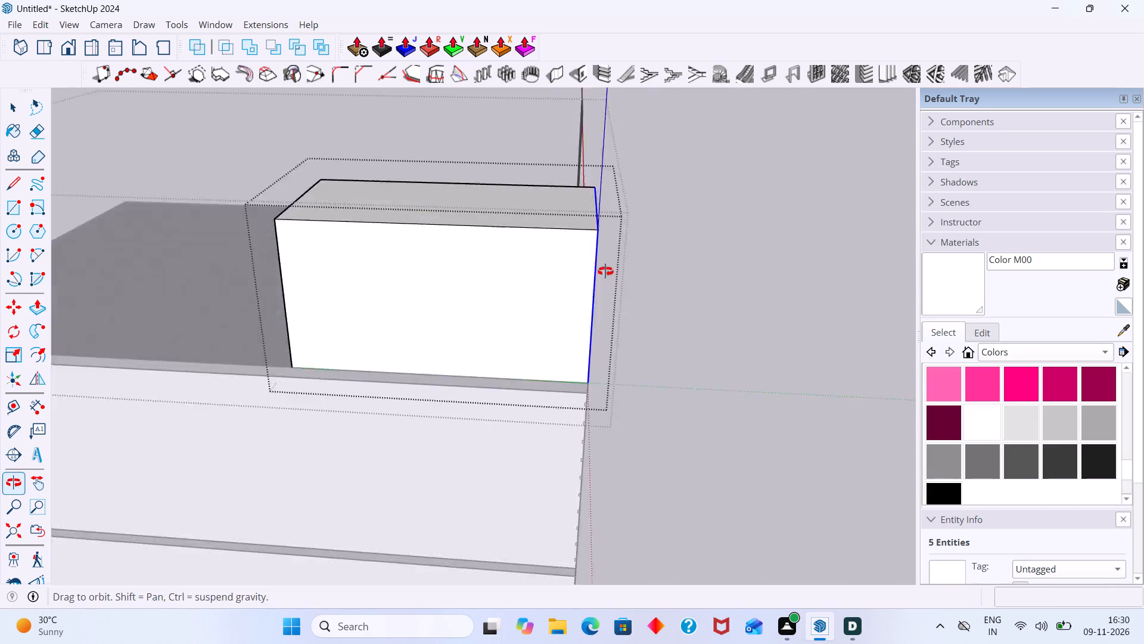
{"action": "middle_click_drag", "start_coordinate": [605, 271], "coordinate": [871, 232]}
{"action": "left_click", "coordinate": [599, 238]}
{"action": "middle_click_drag", "start_coordinate": [654, 165], "coordinate": [899, 303]}
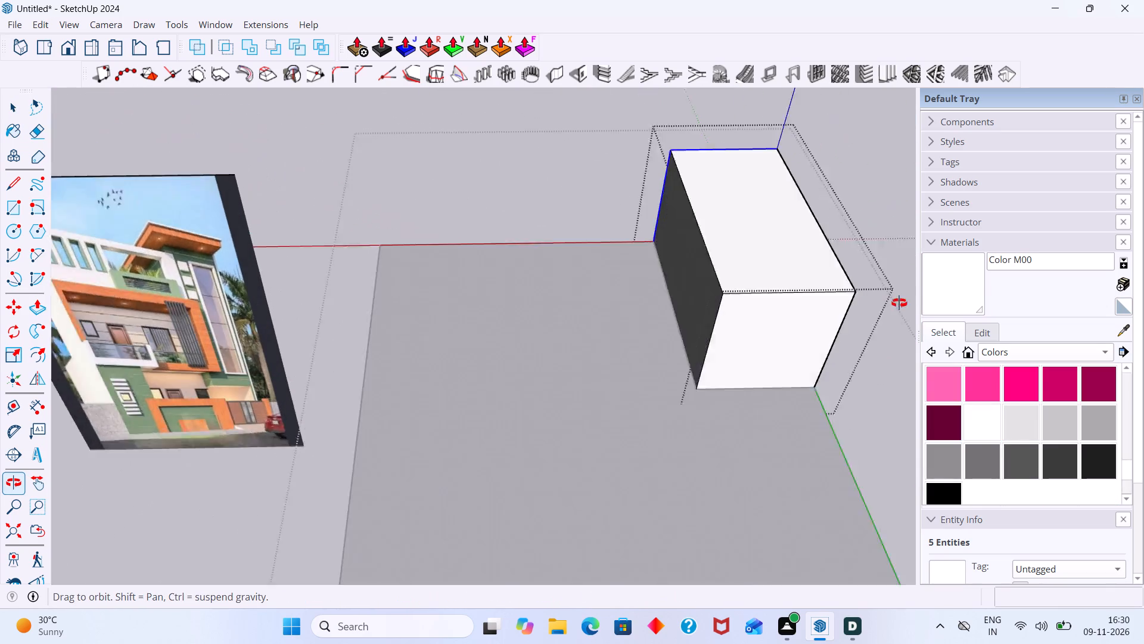
{"action": "middle_click_drag", "start_coordinate": [899, 303], "coordinate": [999, 261]}
{"action": "scroll", "coordinate": [723, 193], "scroll_direction": "up", "scroll_amount": 2}
{"action": "left_click", "coordinate": [717, 200]}
{"action": "scroll", "coordinate": [717, 206], "scroll_direction": "down", "scroll_amount": 6}
{"action": "middle_click_drag", "start_coordinate": [712, 224], "coordinate": [540, 230]}
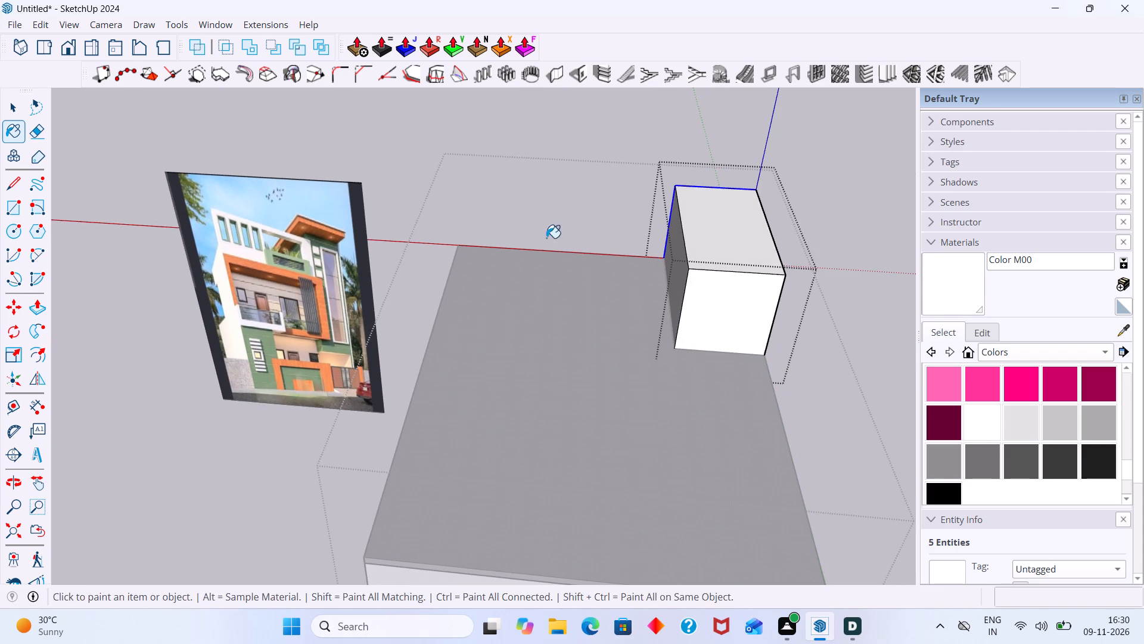
{"action": "key", "text": "space"}
{"action": "left_click", "coordinate": [875, 264]}
{"action": "scroll", "coordinate": [837, 265], "scroll_direction": "down", "scroll_amount": 3}
{"action": "middle_click_drag", "start_coordinate": [834, 266], "coordinate": [375, 225]}
{"action": "scroll", "coordinate": [413, 264], "scroll_direction": "down", "scroll_amount": 2}
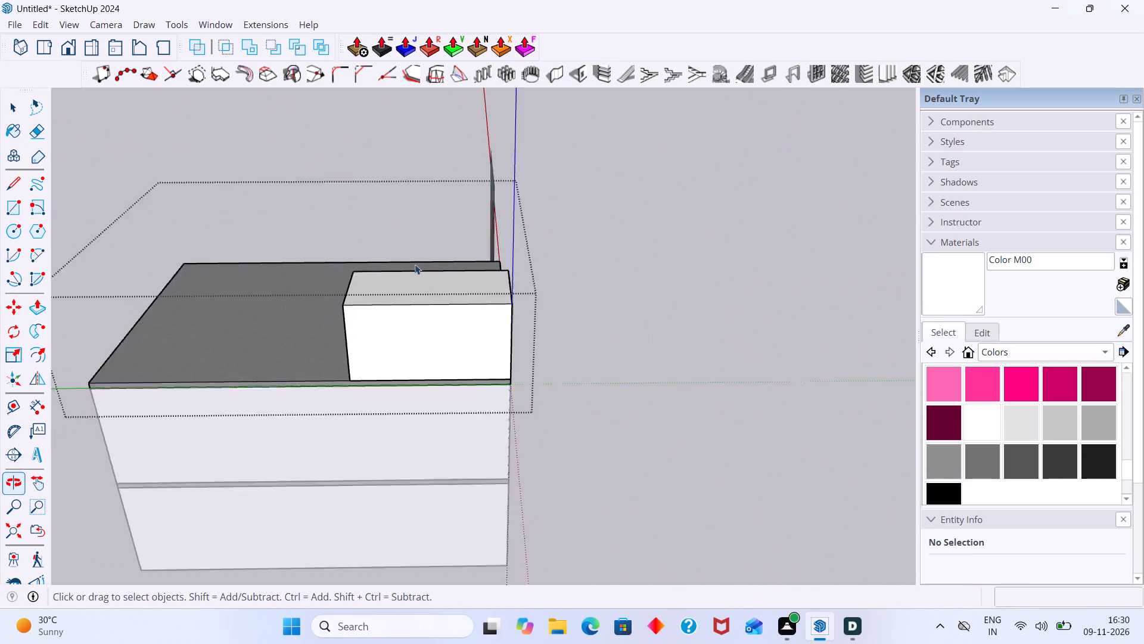
{"action": "scroll", "coordinate": [415, 264], "scroll_direction": "down", "scroll_amount": 1}
{"action": "left_click", "coordinate": [559, 362]}
Examine the reference elevation image against the modelled house front to judge the vertical element below the rooftop block.
{"action": "middle_click_drag", "start_coordinate": [540, 352], "coordinate": [167, 370]}
{"action": "scroll", "coordinate": [366, 312], "scroll_direction": "up", "scroll_amount": 5}
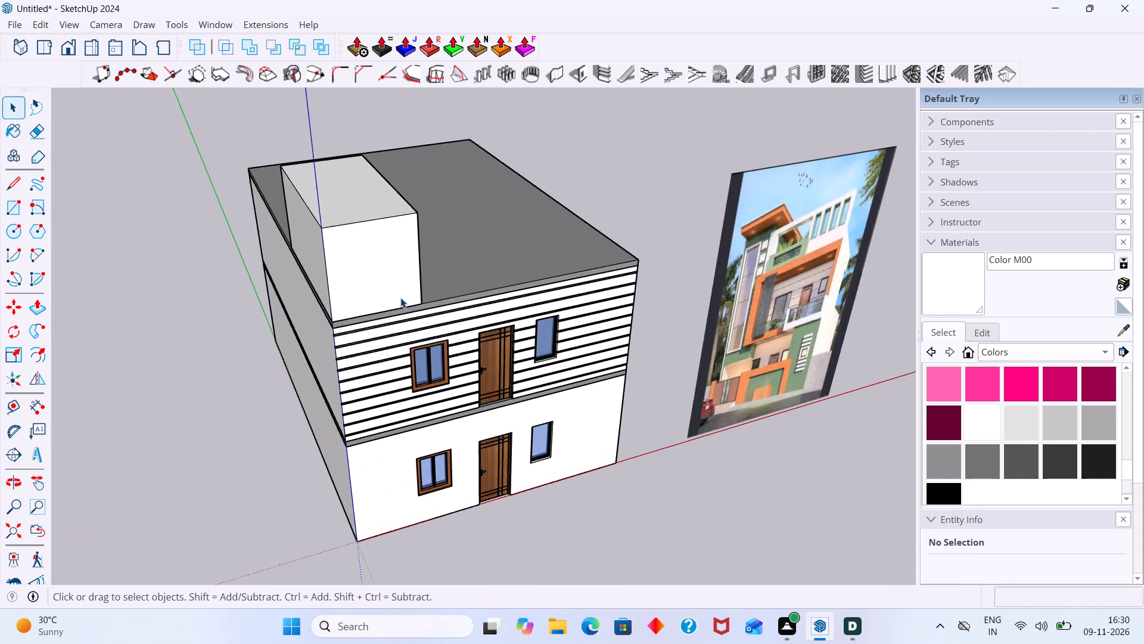
{"action": "scroll", "coordinate": [400, 298], "scroll_direction": "down", "scroll_amount": 7}
{"action": "middle_click_drag", "start_coordinate": [413, 318], "coordinate": [333, 306]}
{"action": "scroll", "coordinate": [481, 293], "scroll_direction": "up", "scroll_amount": 2}
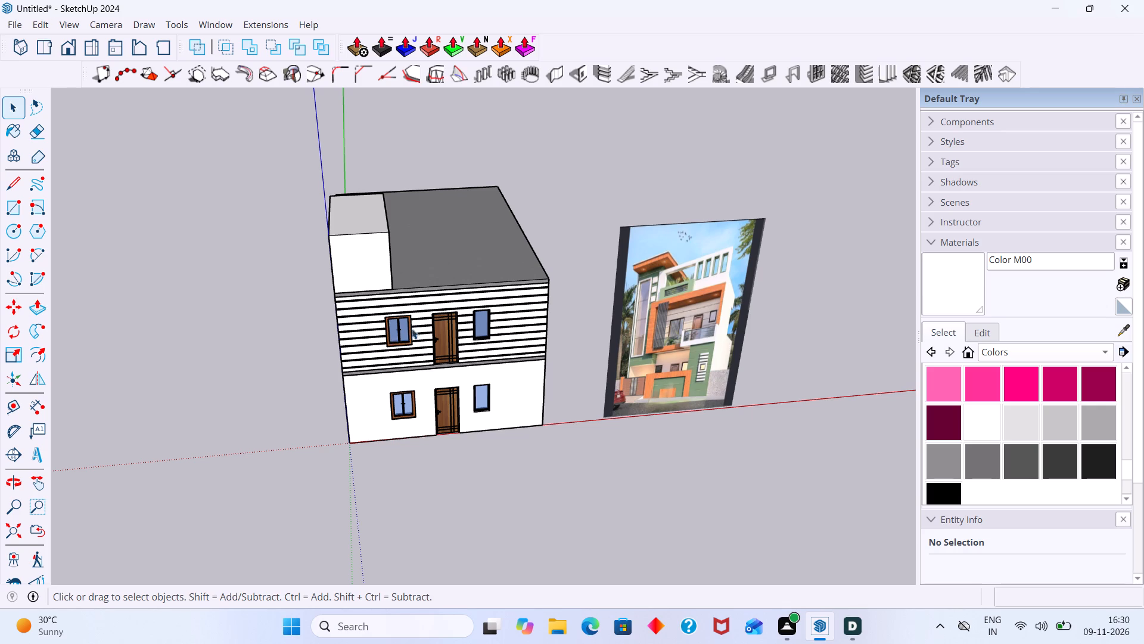
{"action": "scroll", "coordinate": [758, 364], "scroll_direction": "up", "scroll_amount": 11}
{"action": "scroll", "coordinate": [606, 379], "scroll_direction": "down", "scroll_amount": 1}
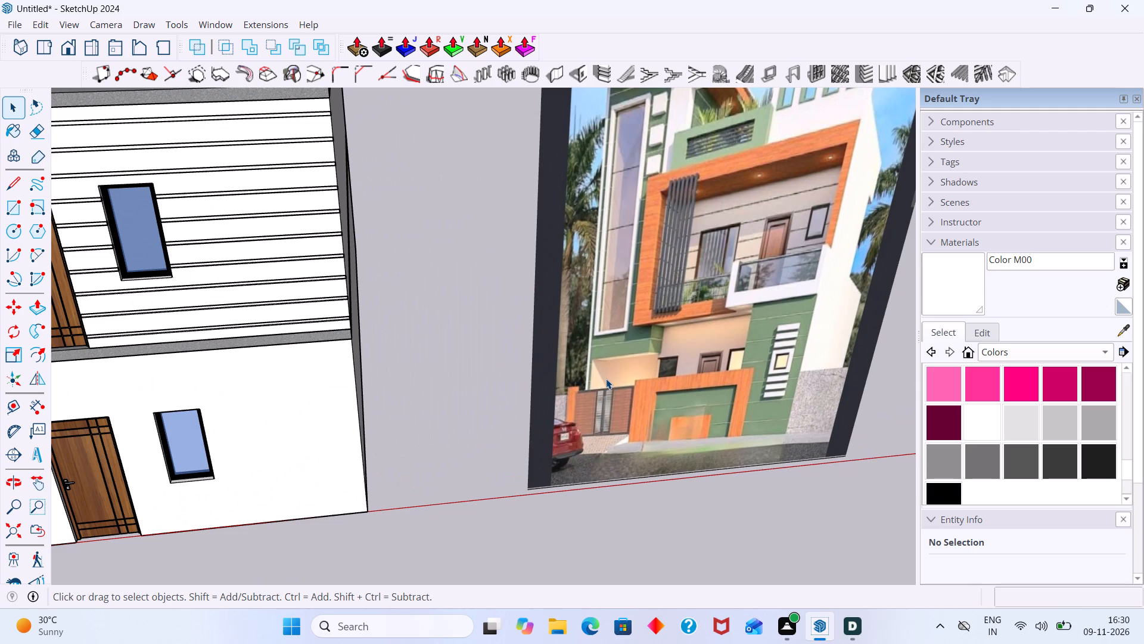
{"action": "middle_click_drag", "start_coordinate": [607, 378], "coordinate": [614, 466]}
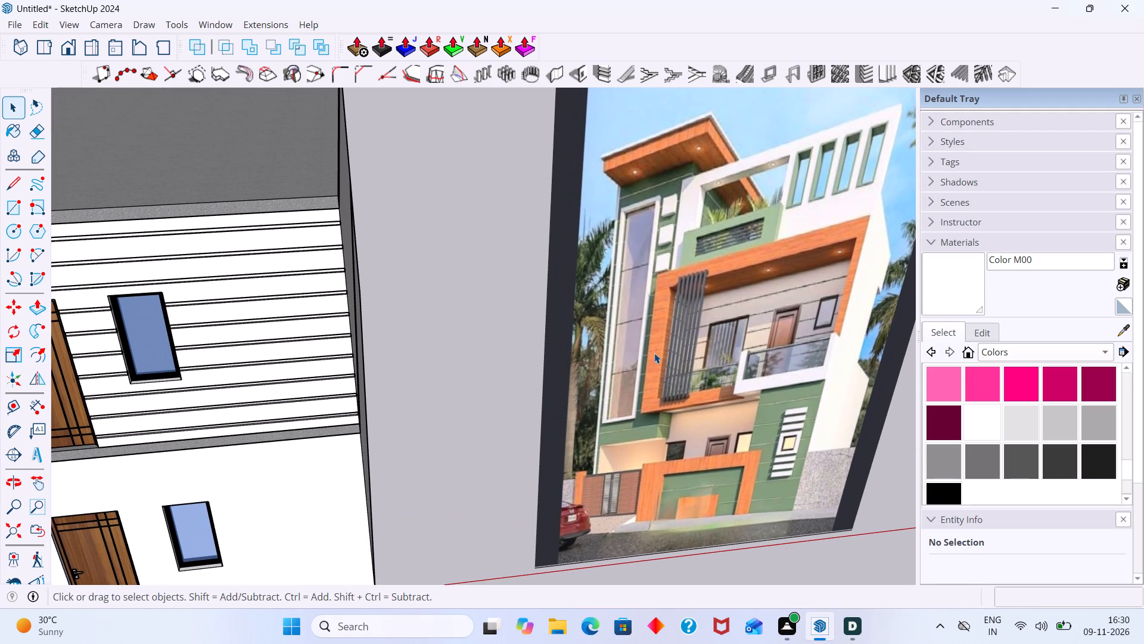
{"action": "scroll", "coordinate": [509, 352], "scroll_direction": "down", "scroll_amount": 6}
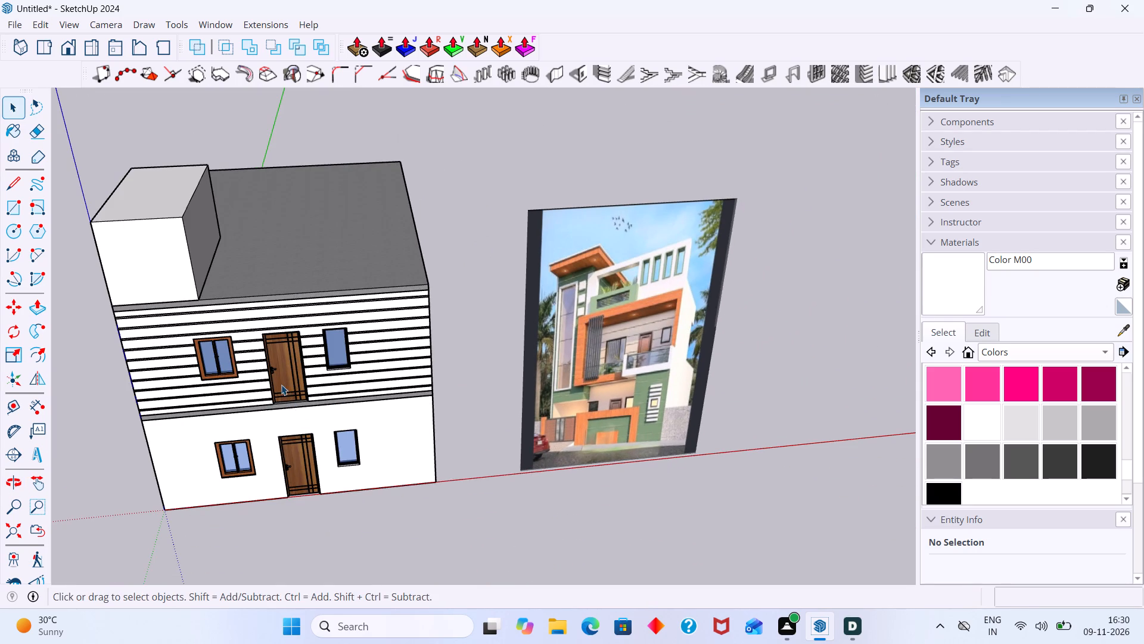
{"action": "scroll", "coordinate": [601, 327], "scroll_direction": "up", "scroll_amount": 7}
{"action": "middle_click_drag", "start_coordinate": [585, 338], "coordinate": [639, 339]}
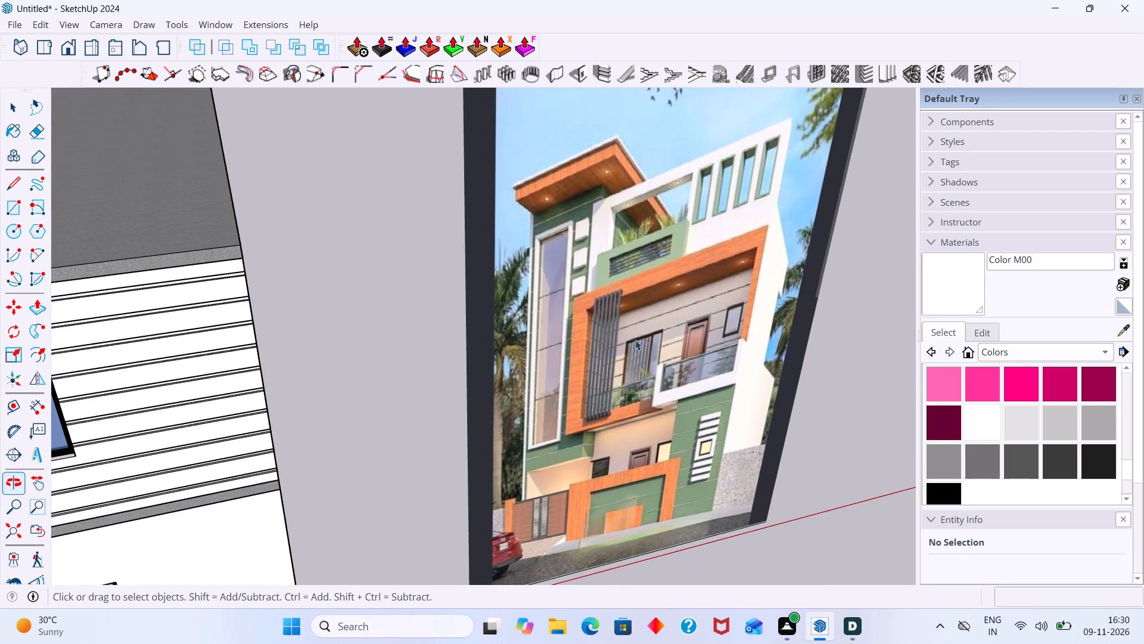
{"action": "scroll", "coordinate": [626, 341], "scroll_direction": "down", "scroll_amount": 12}
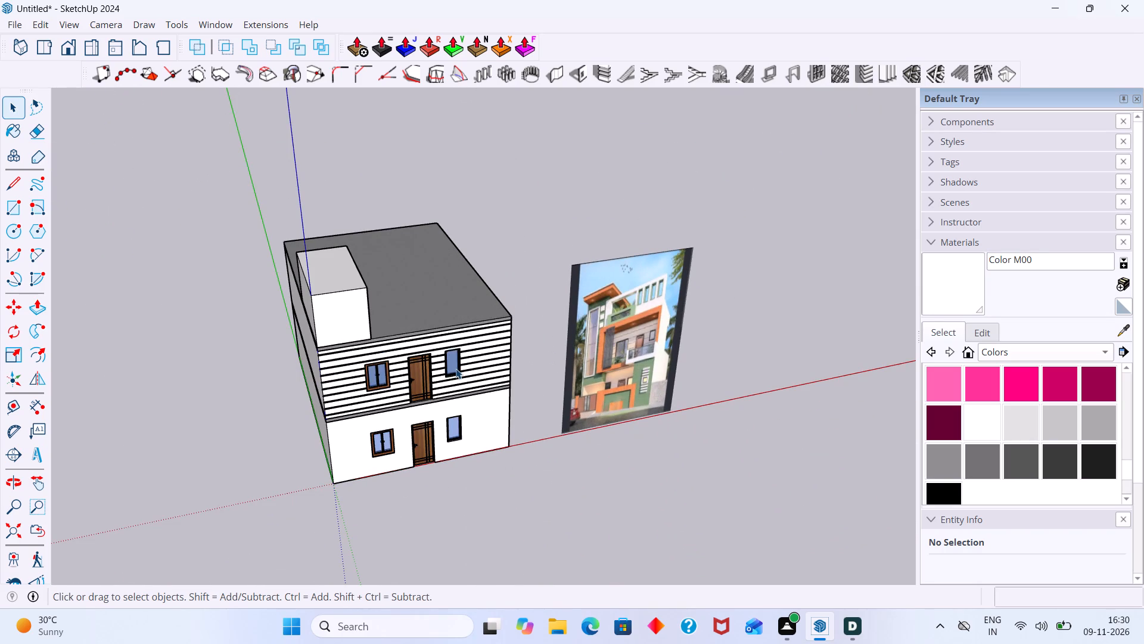
Draw a vertical rectangle about 3' 5" by 28' on the front facade, from the rooftop block's top outer corner to the ground.
{"action": "middle_click_drag", "start_coordinate": [434, 372], "coordinate": [397, 379]}
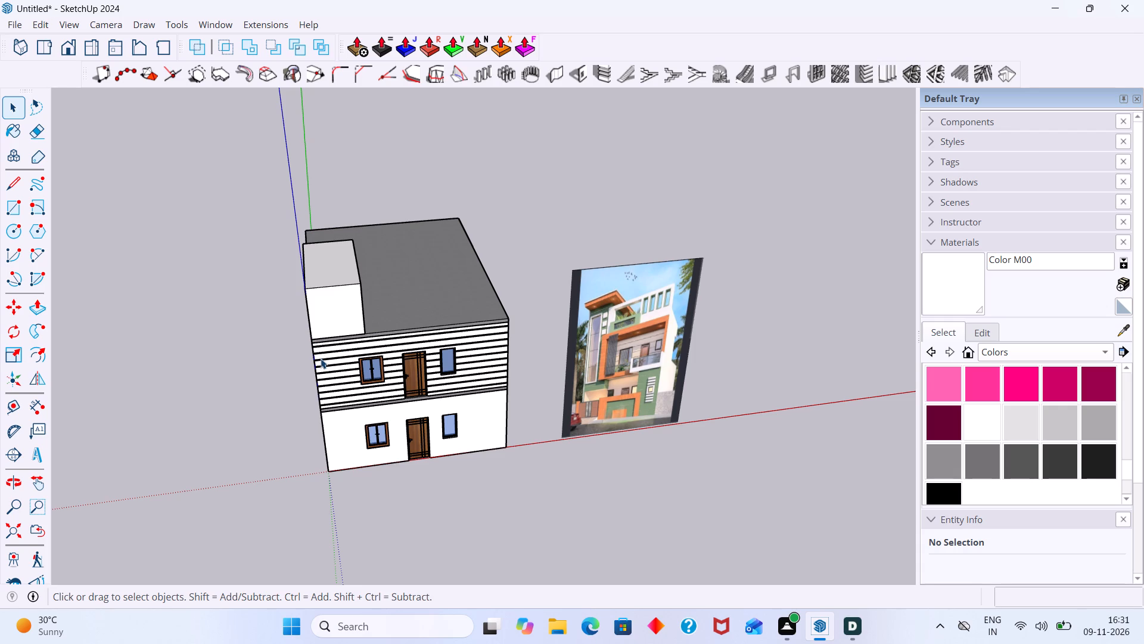
{"action": "key", "text": "r"}
{"action": "left_click", "coordinate": [306, 290]}
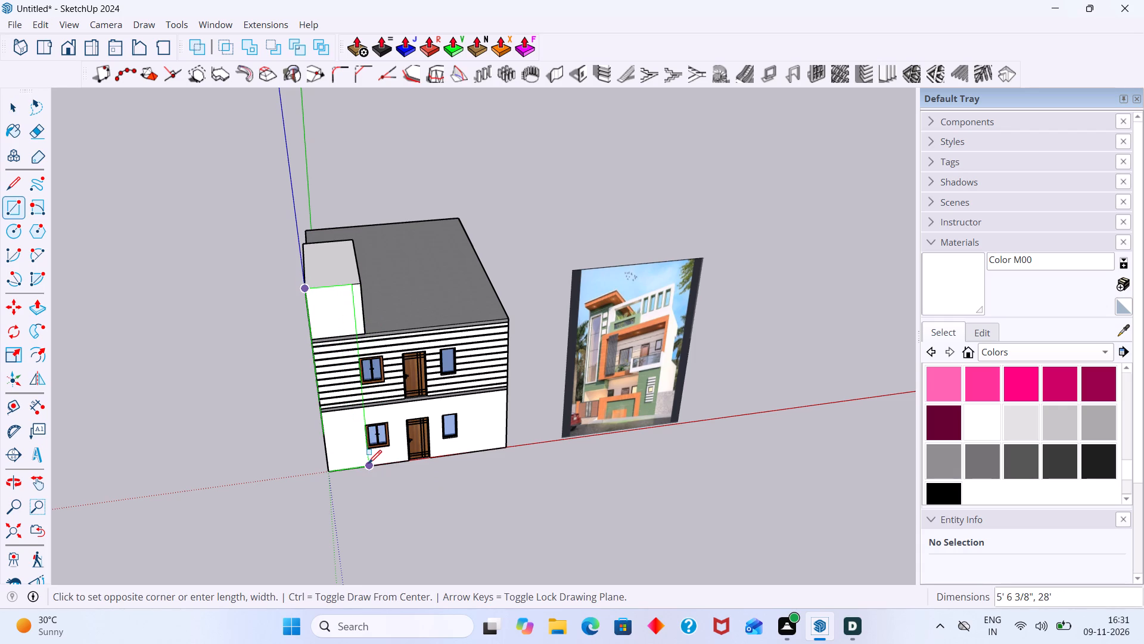
{"action": "scroll", "coordinate": [365, 463], "scroll_direction": "up", "scroll_amount": 2}
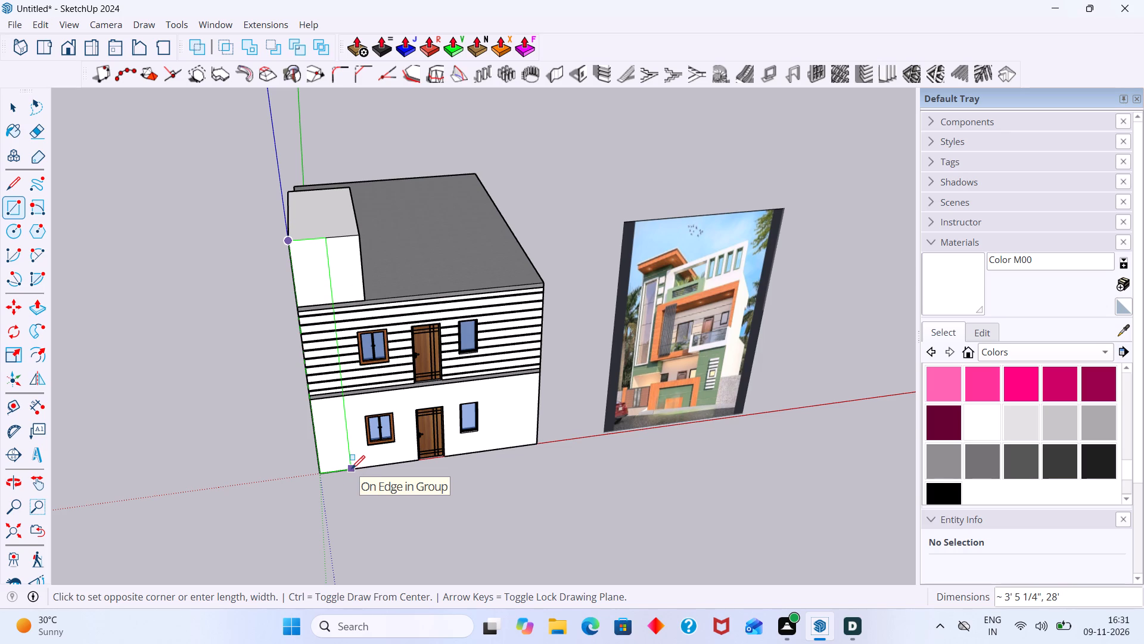
{"action": "left_click", "coordinate": [352, 469]}
{"action": "key", "text": "space"}
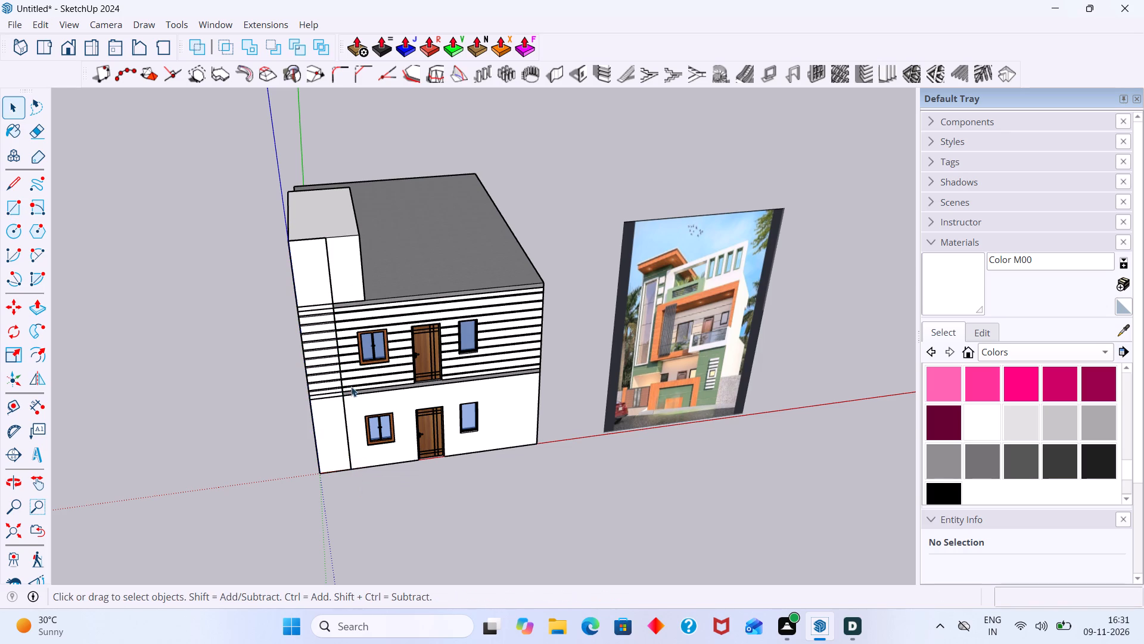
Extrude the tall facade rectangle 6" outward from the house front.
{"action": "left_click", "coordinate": [325, 296]}
{"action": "key", "text": "p"}
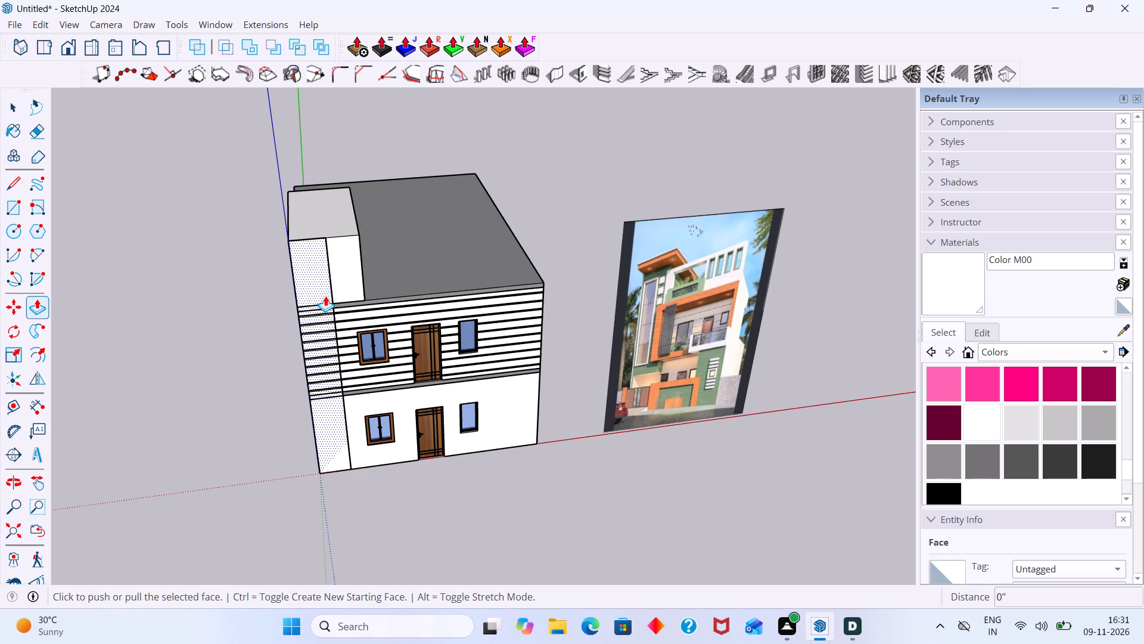
{"action": "left_click", "coordinate": [325, 296]}
{"action": "middle_click_drag", "start_coordinate": [322, 299], "coordinate": [577, 308]}
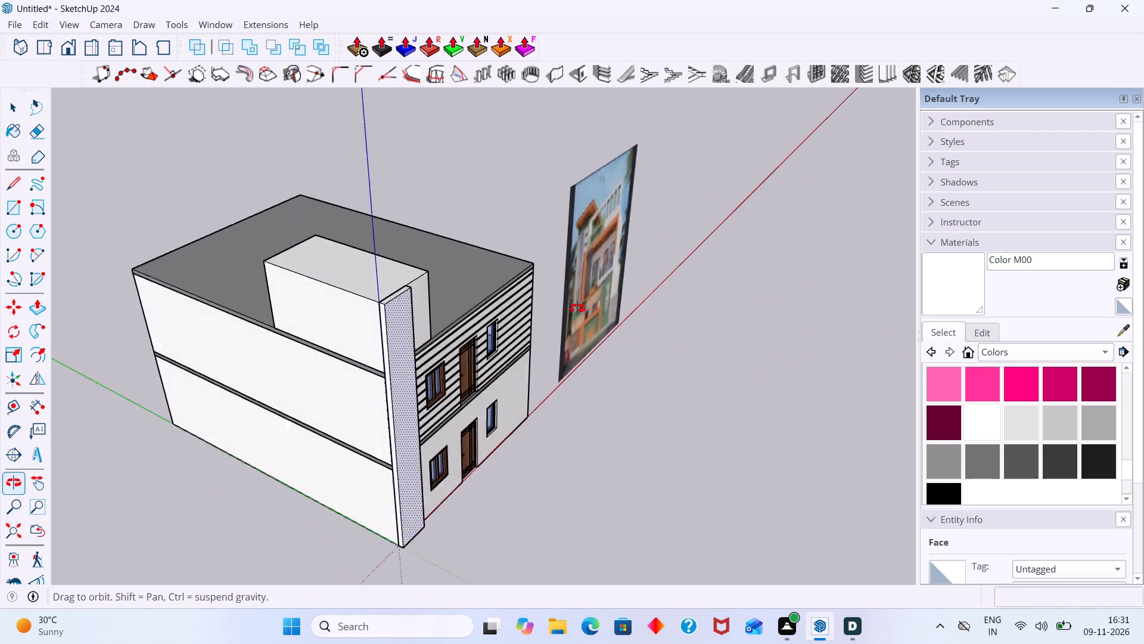
{"action": "middle_click_drag", "start_coordinate": [577, 308], "coordinate": [752, 314]}
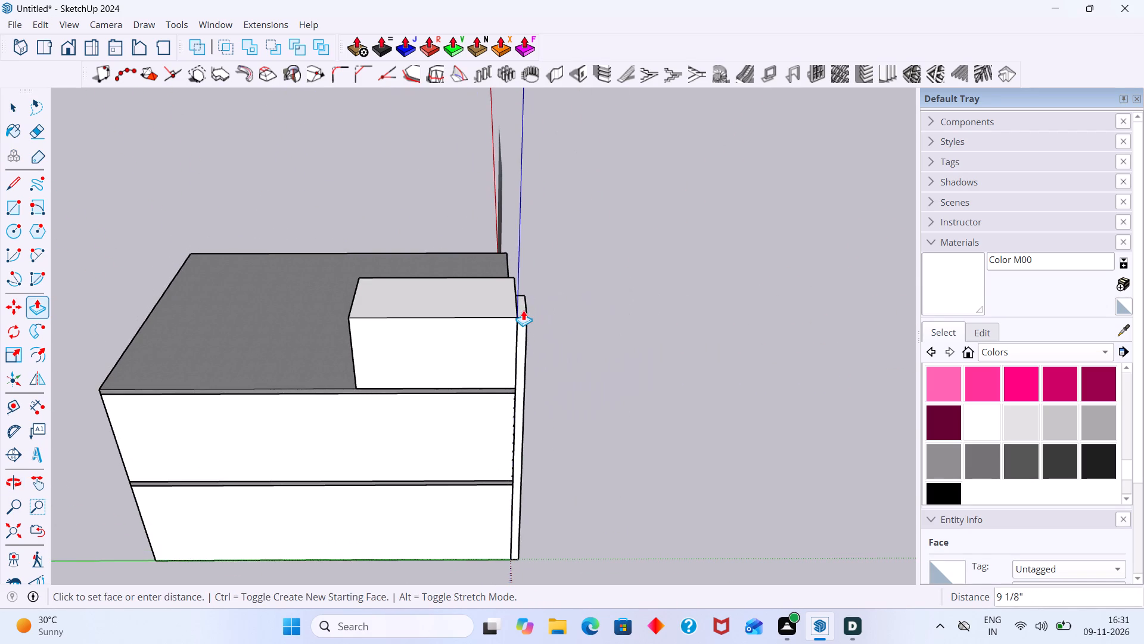
{"action": "middle_click_drag", "start_coordinate": [523, 310], "coordinate": [304, 295]}
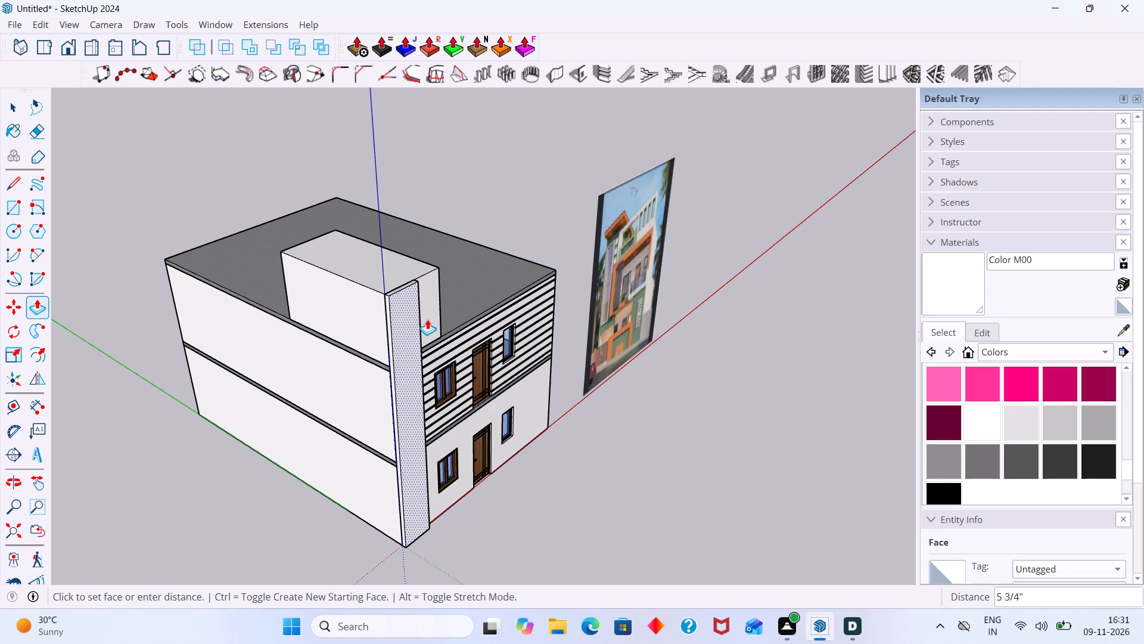
{"action": "type", "text": "6\""}
{"action": "key", "text": "Return"}
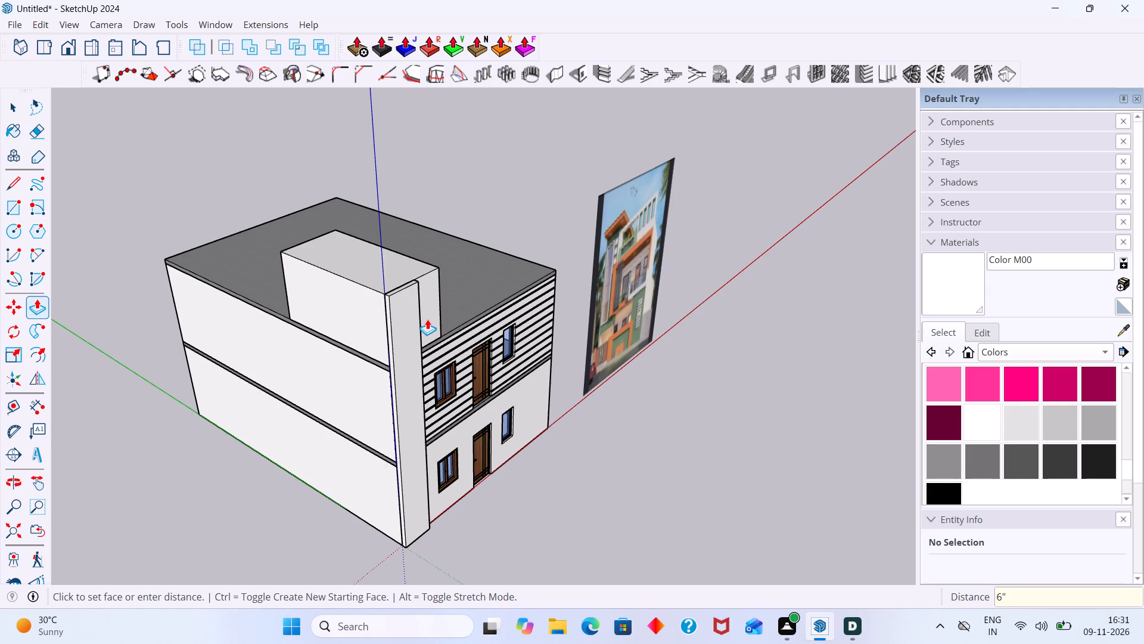
{"action": "key", "text": "space"}
{"action": "scroll", "coordinate": [627, 298], "scroll_direction": "up", "scroll_amount": 7}
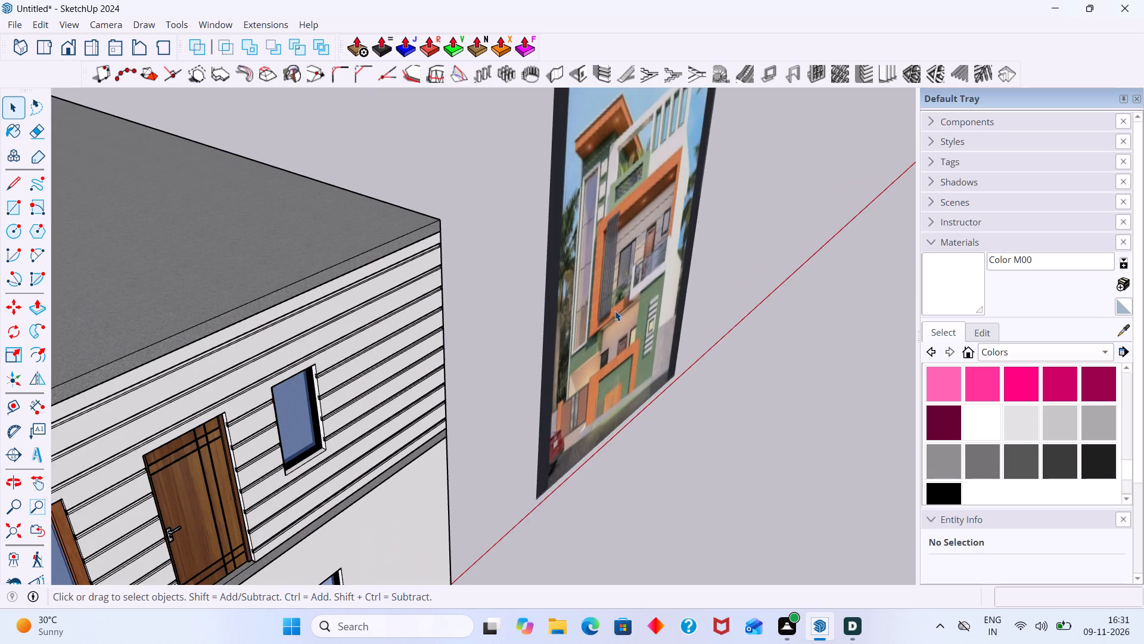
Examine the tall vertical element in the reference image to judge how far above the ground its bottom ends.
{"action": "middle_click_drag", "start_coordinate": [614, 312], "coordinate": [546, 306]}
{"action": "scroll", "coordinate": [626, 331], "scroll_direction": "up", "scroll_amount": 5}
{"action": "scroll", "coordinate": [608, 382], "scroll_direction": "up", "scroll_amount": 2}
{"action": "scroll", "coordinate": [607, 382], "scroll_direction": "down", "scroll_amount": 5}
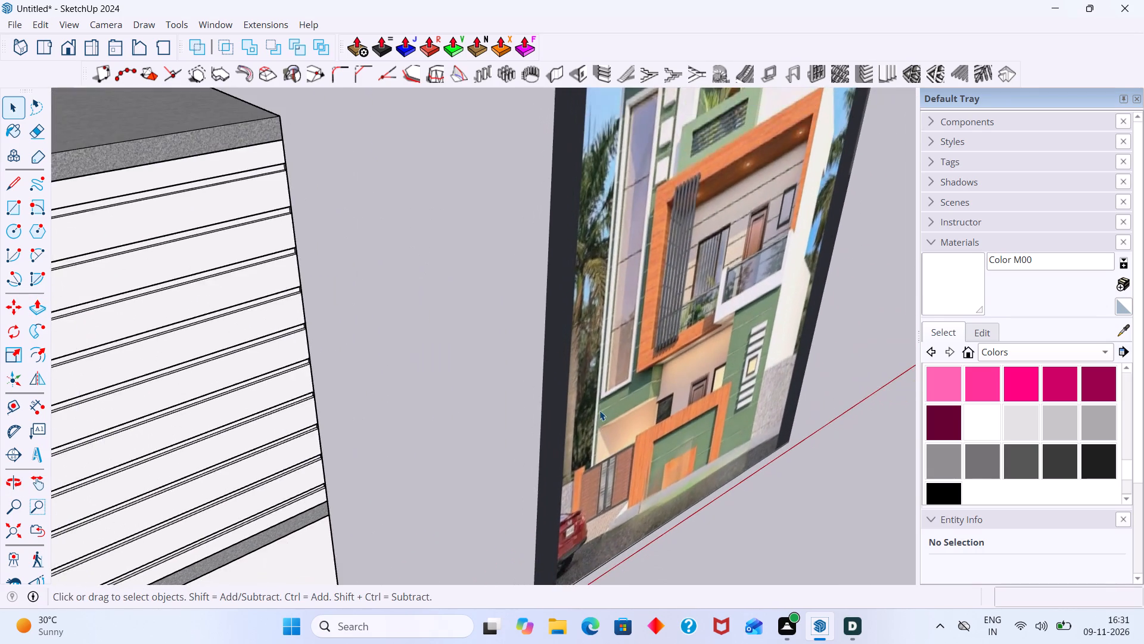
{"action": "scroll", "coordinate": [599, 410], "scroll_direction": "down", "scroll_amount": 13}
{"action": "middle_click_drag", "start_coordinate": [543, 469], "coordinate": [520, 299], "text": "shift"}
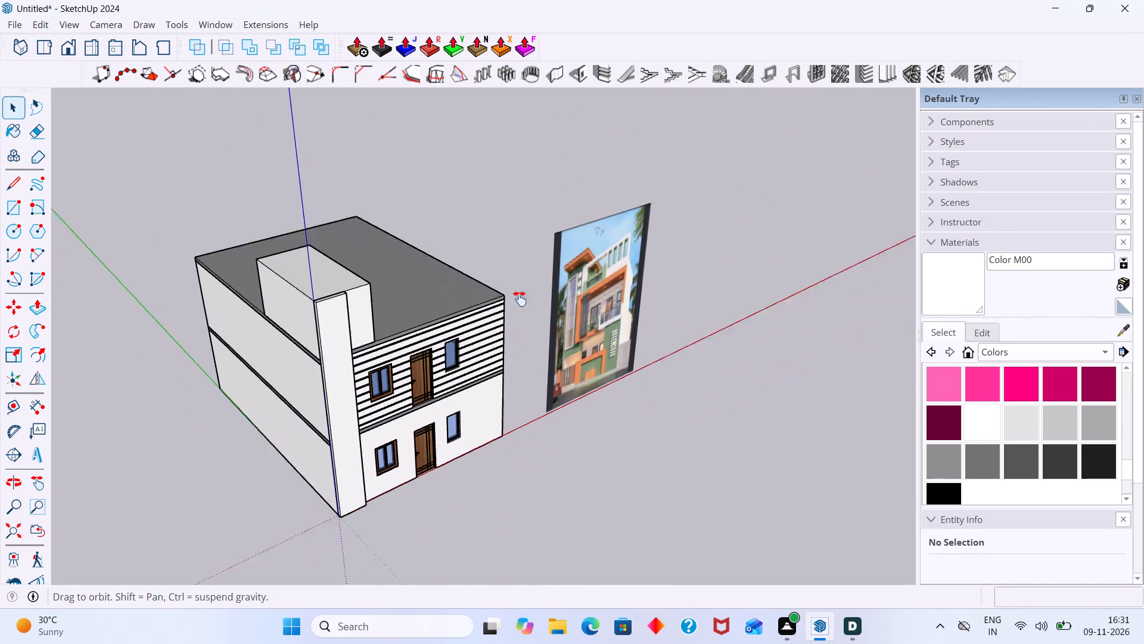
{"action": "middle_click_drag", "start_coordinate": [520, 299], "coordinate": [520, 265], "text": "shift"}
Use Joint Push Pull to offset the vertical front strip's bottom face upward by about 7' 6".
{"action": "left_click", "coordinate": [378, 489]}
{"action": "middle_click_drag", "start_coordinate": [357, 444], "coordinate": [333, 271]}
{"action": "middle_click_drag", "start_coordinate": [335, 348], "coordinate": [356, 264]}
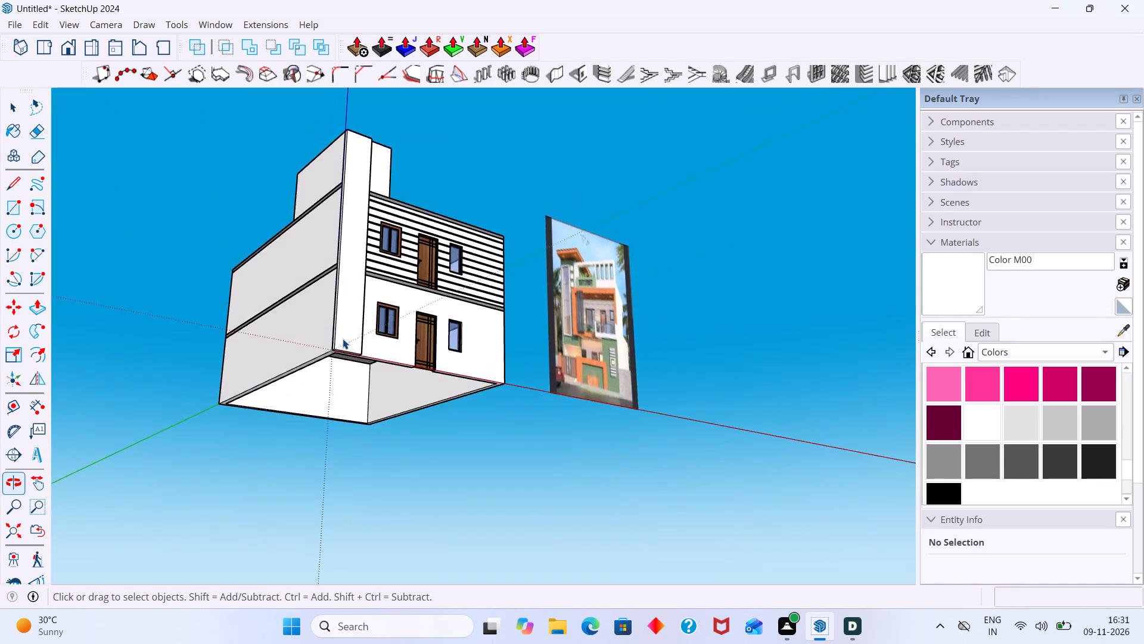
{"action": "scroll", "coordinate": [343, 339], "scroll_direction": "up", "scroll_amount": 8}
{"action": "middle_click_drag", "start_coordinate": [340, 340], "coordinate": [361, 270]}
{"action": "scroll", "coordinate": [342, 335], "scroll_direction": "up", "scroll_amount": 6}
{"action": "left_click", "coordinate": [372, 265]}
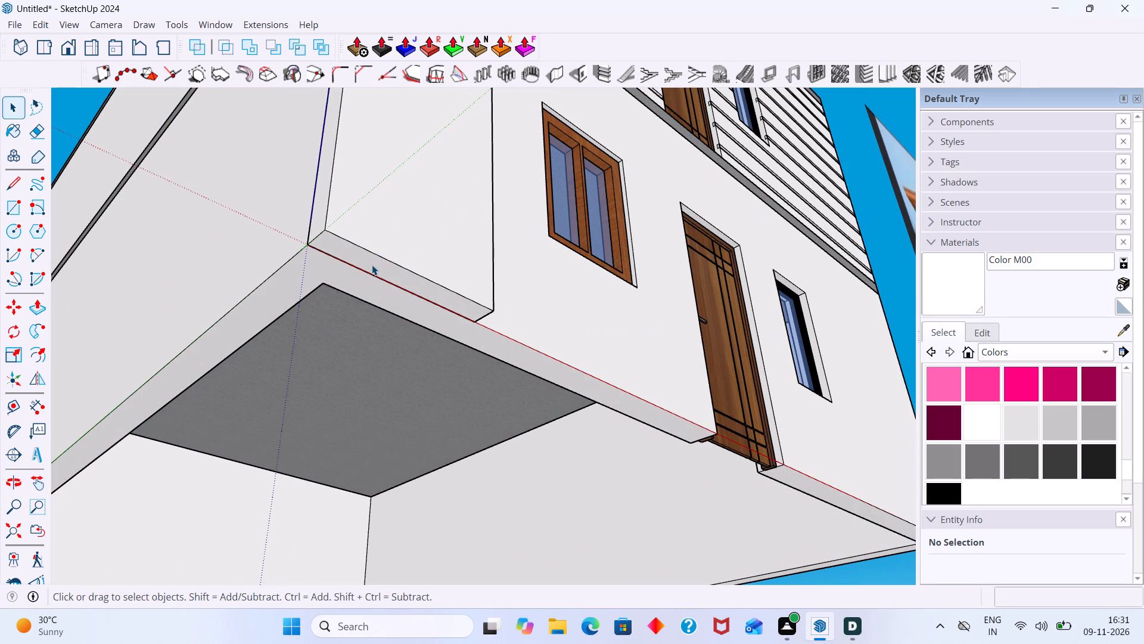
{"action": "left_click", "coordinate": [405, 52]}
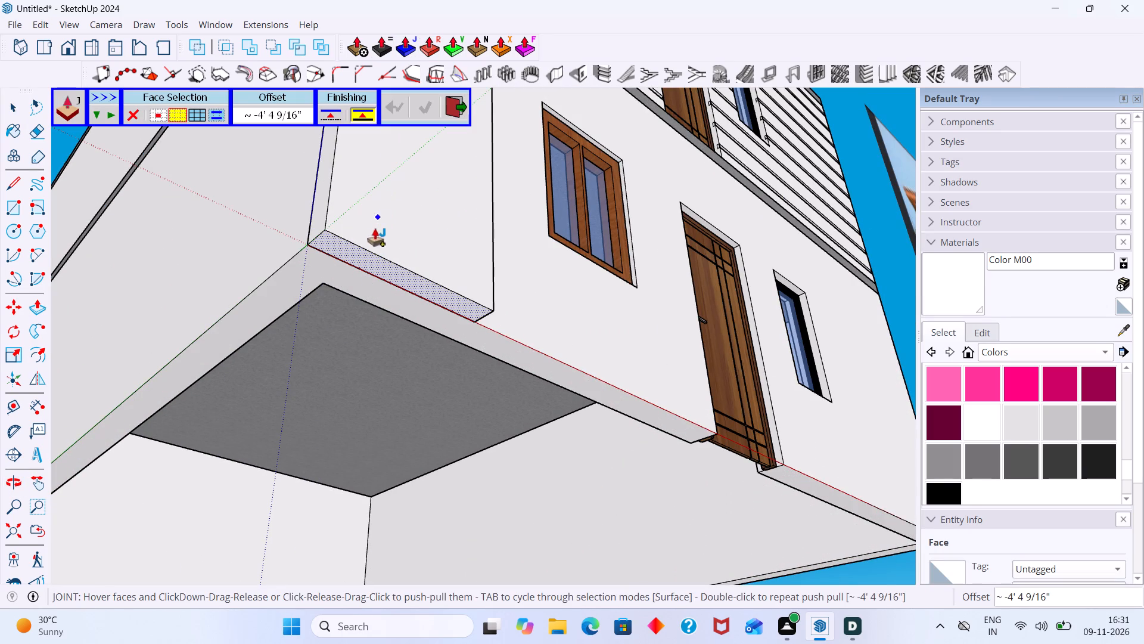
{"action": "left_click", "coordinate": [369, 252]}
{"action": "scroll", "coordinate": [365, 188], "scroll_direction": "down", "scroll_amount": 7}
{"action": "middle_click_drag", "start_coordinate": [375, 194], "coordinate": [362, 257]}
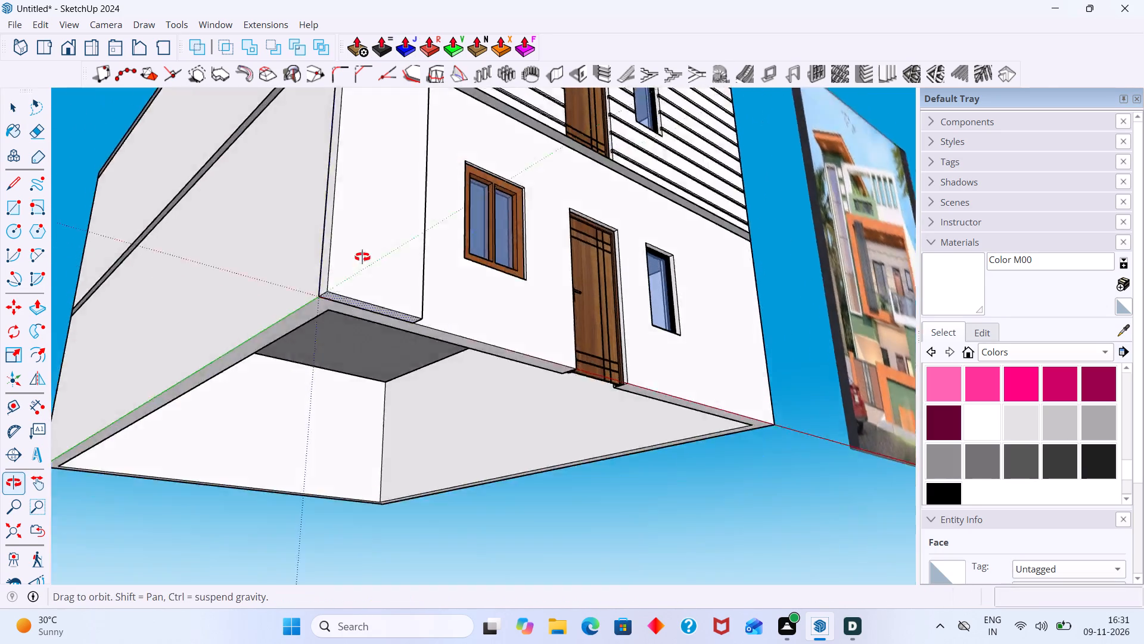
{"action": "middle_click_drag", "start_coordinate": [362, 257], "coordinate": [347, 344]}
{"action": "scroll", "coordinate": [366, 315], "scroll_direction": "down", "scroll_amount": 6}
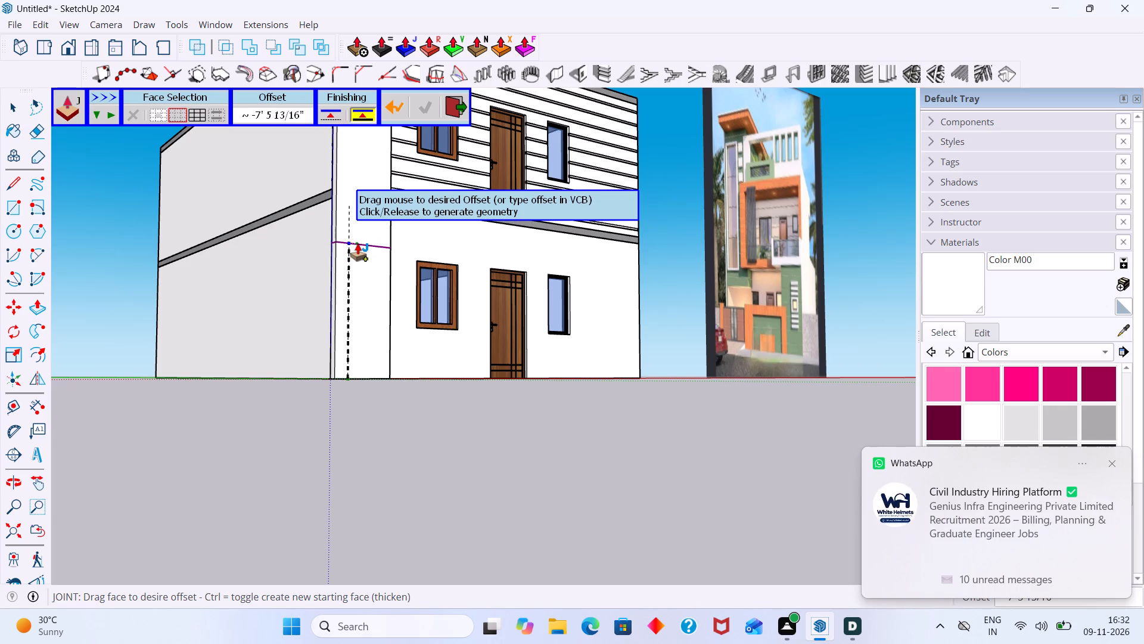
{"action": "key", "text": "space"}
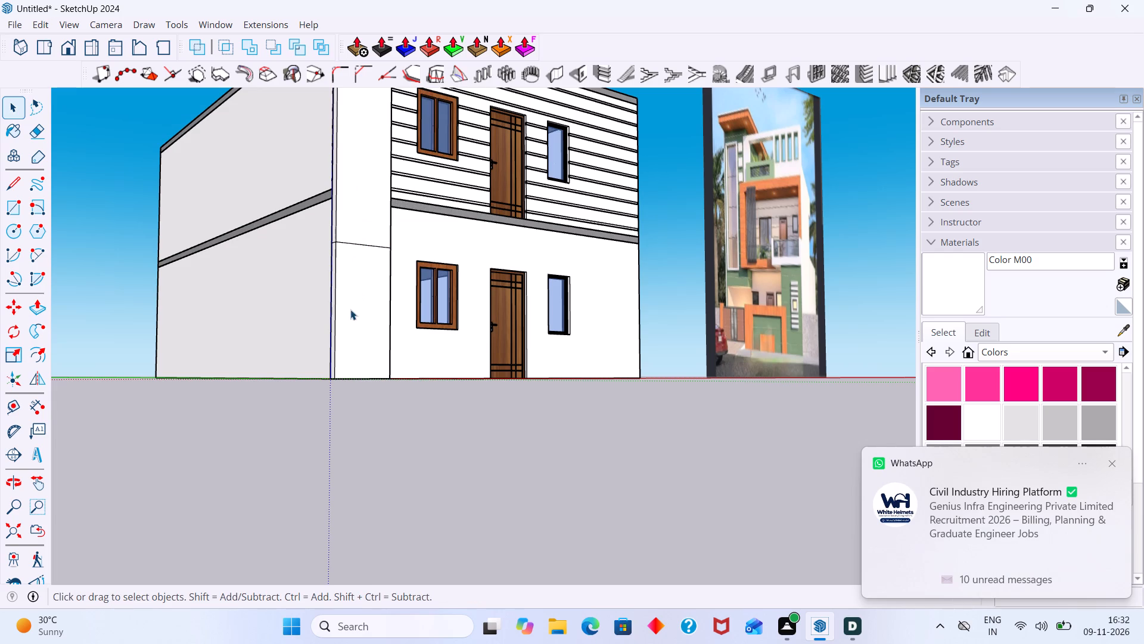
Push the front strip's bottom face up to the horizontal line across the strip, so it stops above the ground.
{"action": "middle_click_drag", "start_coordinate": [351, 359], "coordinate": [346, 261]}
{"action": "middle_click_drag", "start_coordinate": [344, 346], "coordinate": [348, 327]}
{"action": "scroll", "coordinate": [347, 332], "scroll_direction": "up", "scroll_amount": 4}
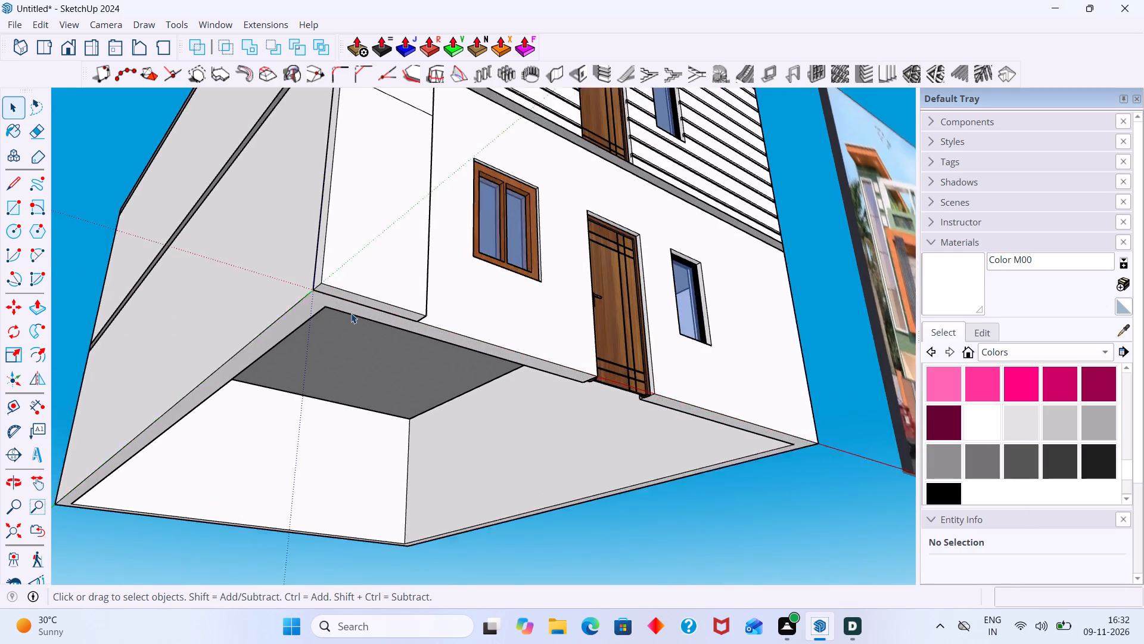
{"action": "scroll", "coordinate": [351, 313], "scroll_direction": "up", "scroll_amount": 2}
{"action": "left_click", "coordinate": [356, 302]}
{"action": "left_click", "coordinate": [357, 298]}
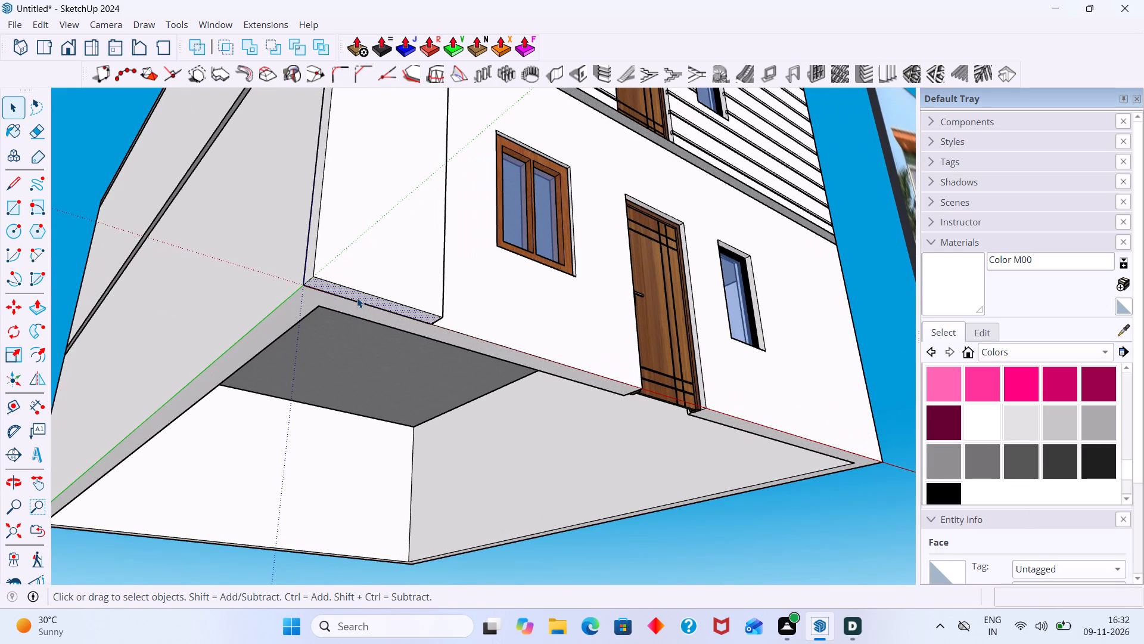
{"action": "key", "text": "p"}
{"action": "left_click", "coordinate": [357, 298]}
{"action": "middle_click_drag", "start_coordinate": [352, 171], "coordinate": [357, 435]}
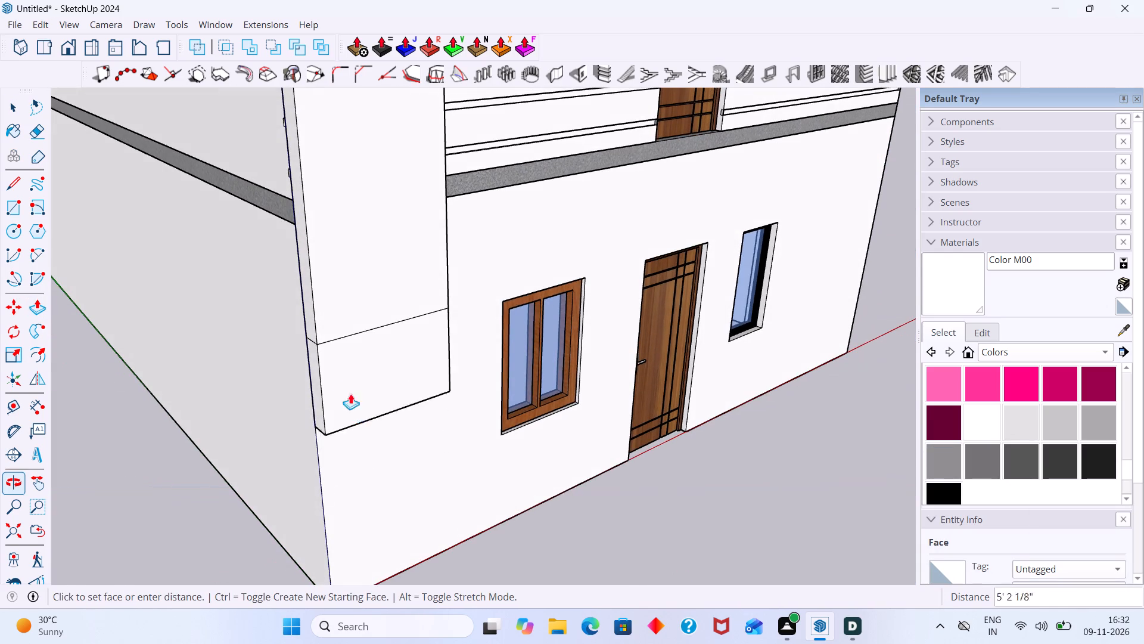
{"action": "left_click", "coordinate": [322, 343]}
{"action": "key", "text": "space"}
{"action": "scroll", "coordinate": [356, 362], "scroll_direction": "down", "scroll_amount": 6}
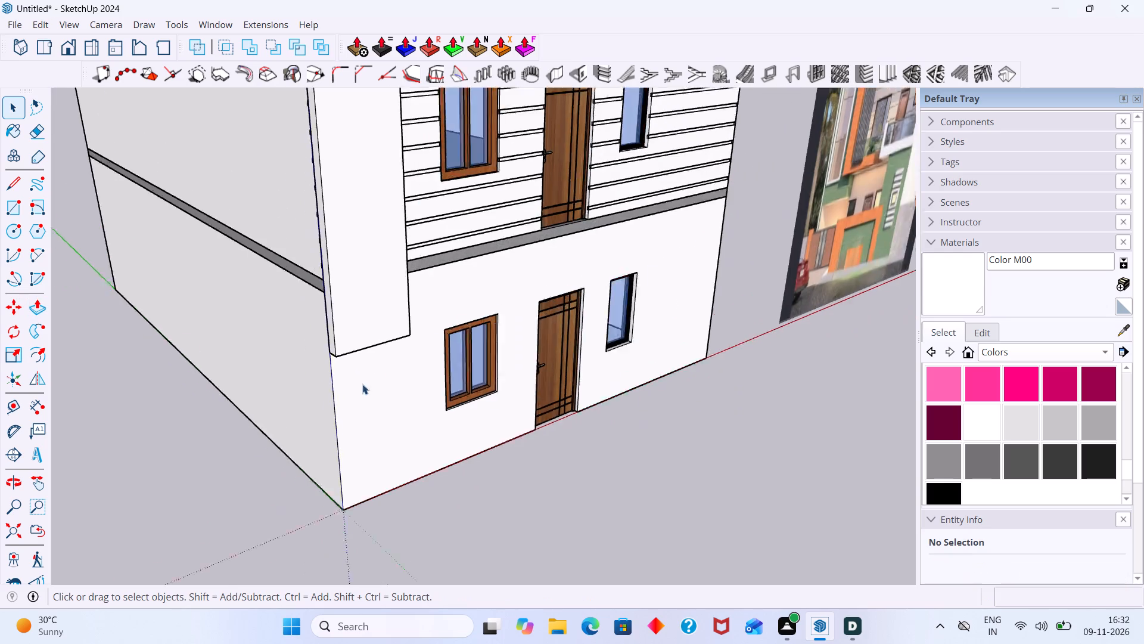
{"action": "scroll", "coordinate": [362, 384], "scroll_direction": "down", "scroll_amount": 5}
Draw a rectangle about 3' 5" by 6" to close the open underside of the shortened front strip.
{"action": "middle_click_drag", "start_coordinate": [459, 454], "coordinate": [304, 181]}
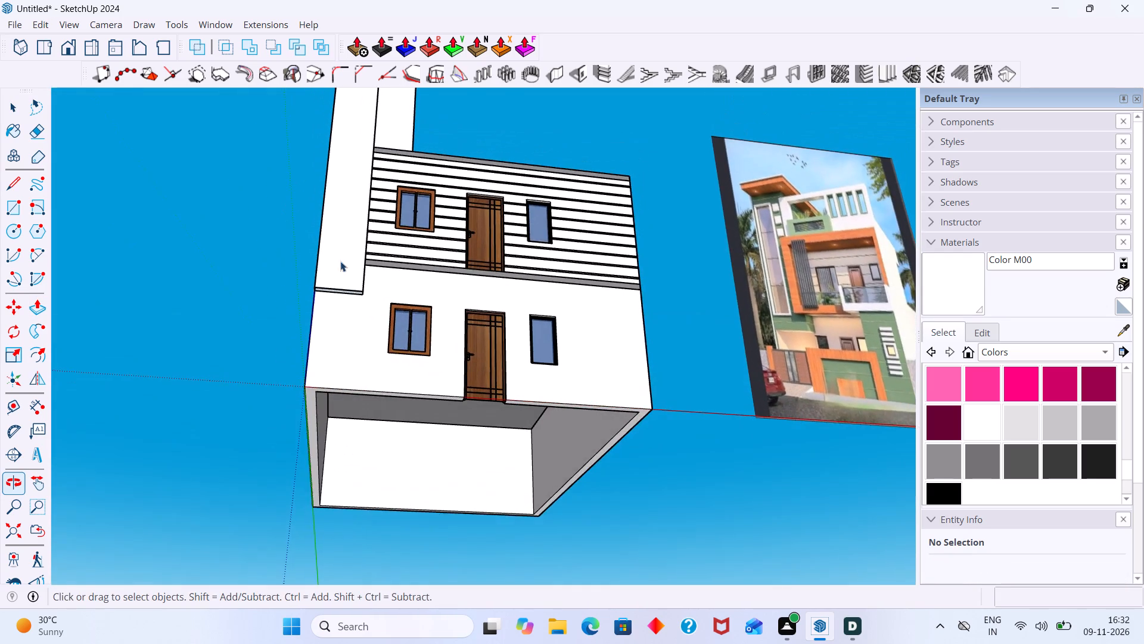
{"action": "scroll", "coordinate": [351, 293], "scroll_direction": "up", "scroll_amount": 10}
{"action": "middle_click_drag", "start_coordinate": [350, 314], "coordinate": [350, 233]}
{"action": "scroll", "coordinate": [335, 270], "scroll_direction": "up", "scroll_amount": 4}
{"action": "middle_click_drag", "start_coordinate": [332, 306], "coordinate": [352, 228]}
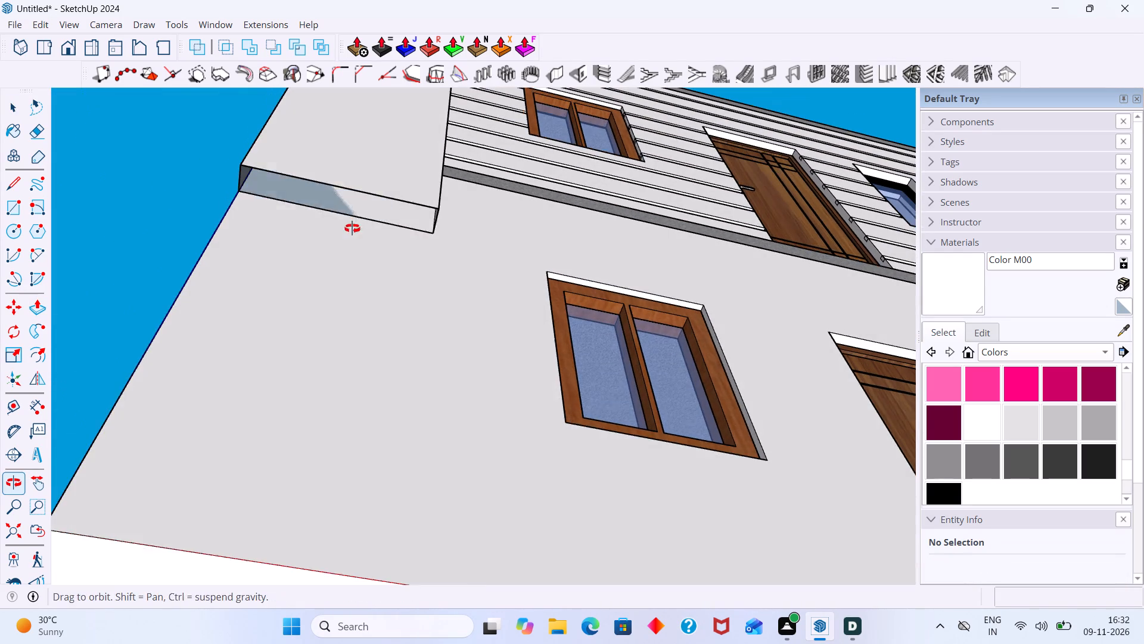
{"action": "middle_click_drag", "start_coordinate": [352, 228], "coordinate": [353, 224]}
{"action": "key", "text": "r"}
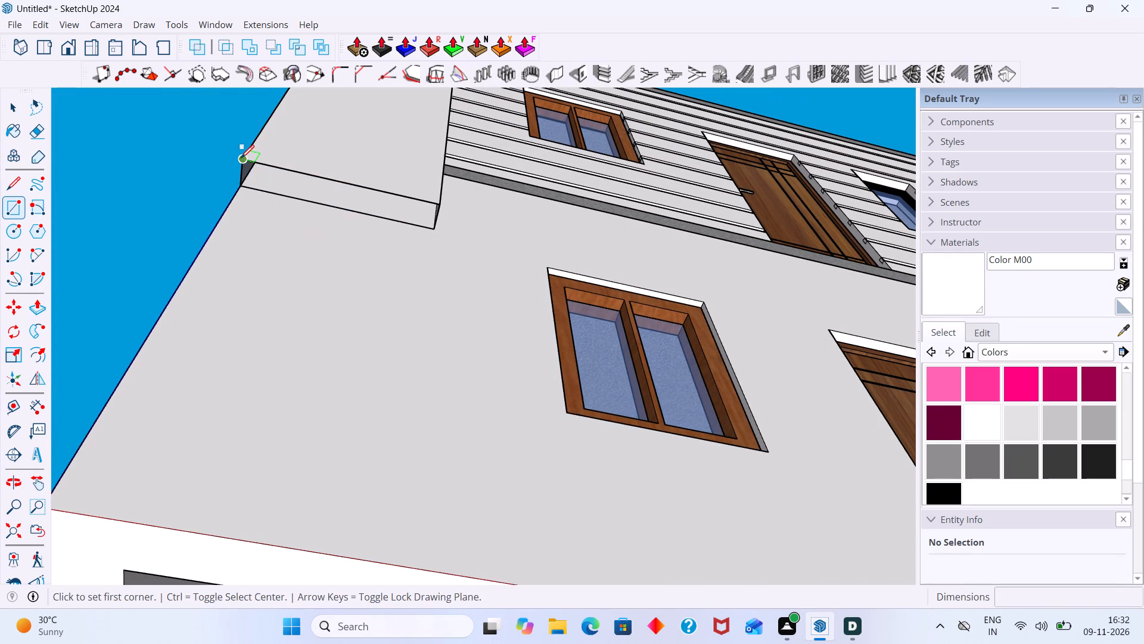
{"action": "left_click", "coordinate": [240, 159]}
{"action": "left_click", "coordinate": [433, 232]}
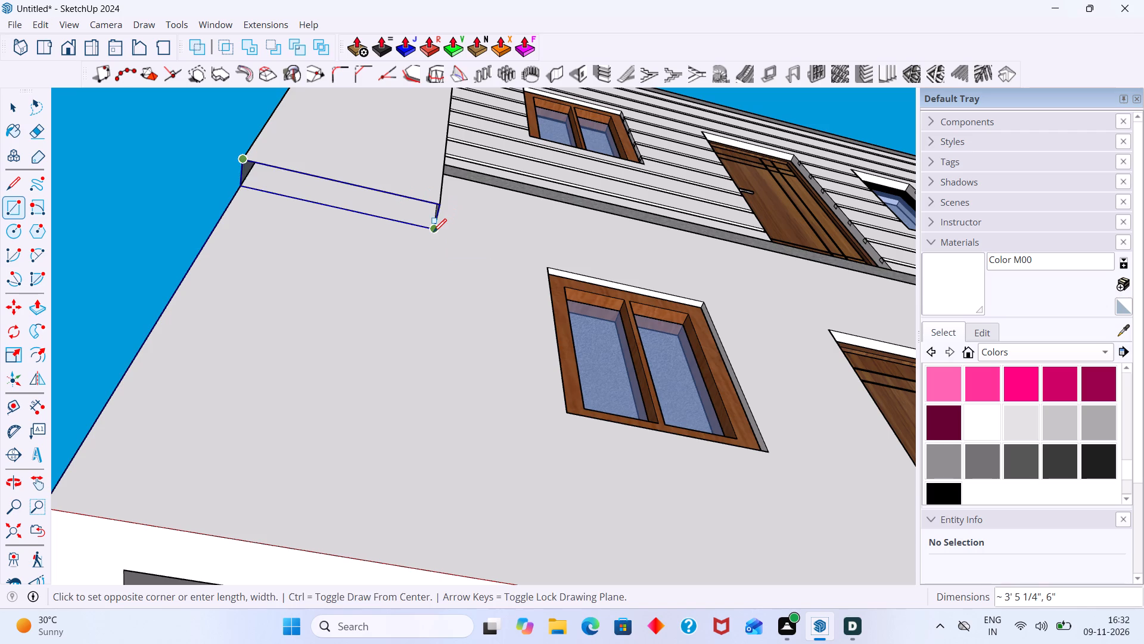
{"action": "key", "text": "space"}
Compare the shortened front strip and rooftop block with the reference elevation image from several angles.
{"action": "scroll", "coordinate": [424, 243], "scroll_direction": "down", "scroll_amount": 6}
{"action": "middle_click_drag", "start_coordinate": [429, 275], "coordinate": [212, 346]}
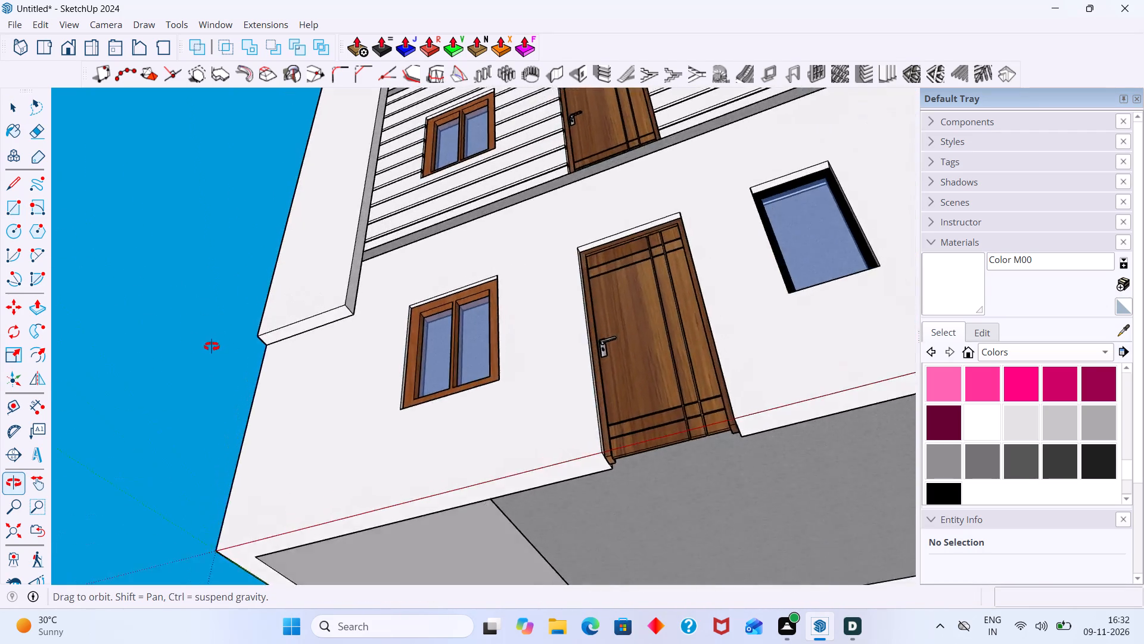
{"action": "middle_click_drag", "start_coordinate": [212, 346], "coordinate": [518, 362]}
{"action": "scroll", "coordinate": [518, 363], "scroll_direction": "down", "scroll_amount": 8}
{"action": "middle_click_drag", "start_coordinate": [504, 359], "coordinate": [508, 511]}
{"action": "scroll", "coordinate": [515, 441], "scroll_direction": "down", "scroll_amount": 8}
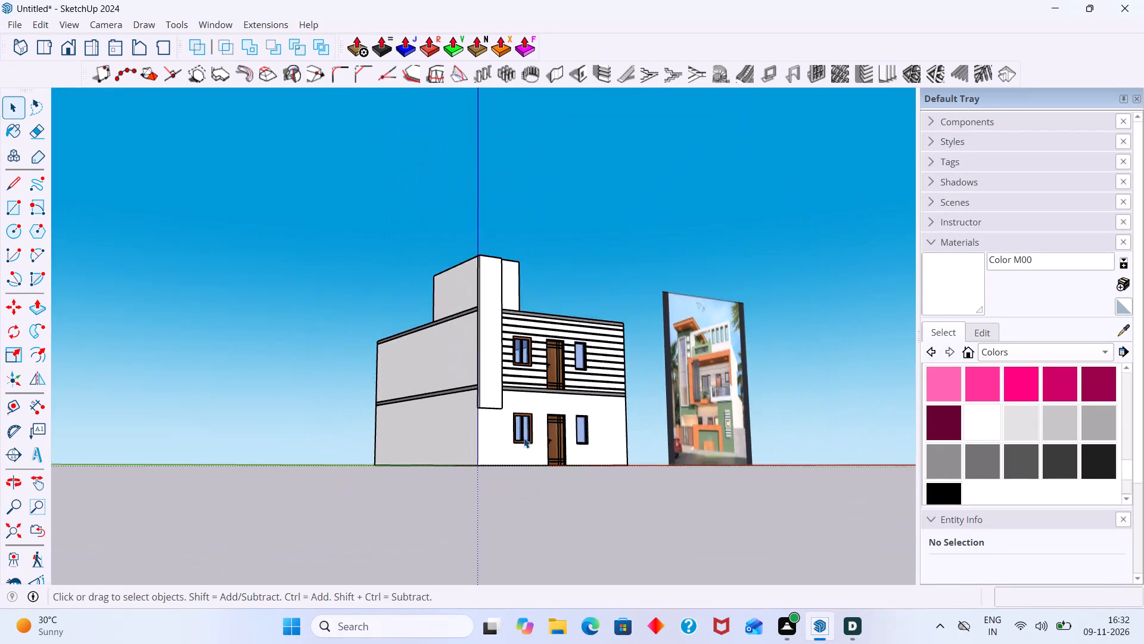
{"action": "middle_click_drag", "start_coordinate": [527, 409], "coordinate": [494, 489]}
{"action": "scroll", "coordinate": [733, 350], "scroll_direction": "up", "scroll_amount": 8}
{"action": "middle_click_drag", "start_coordinate": [679, 346], "coordinate": [655, 350]}
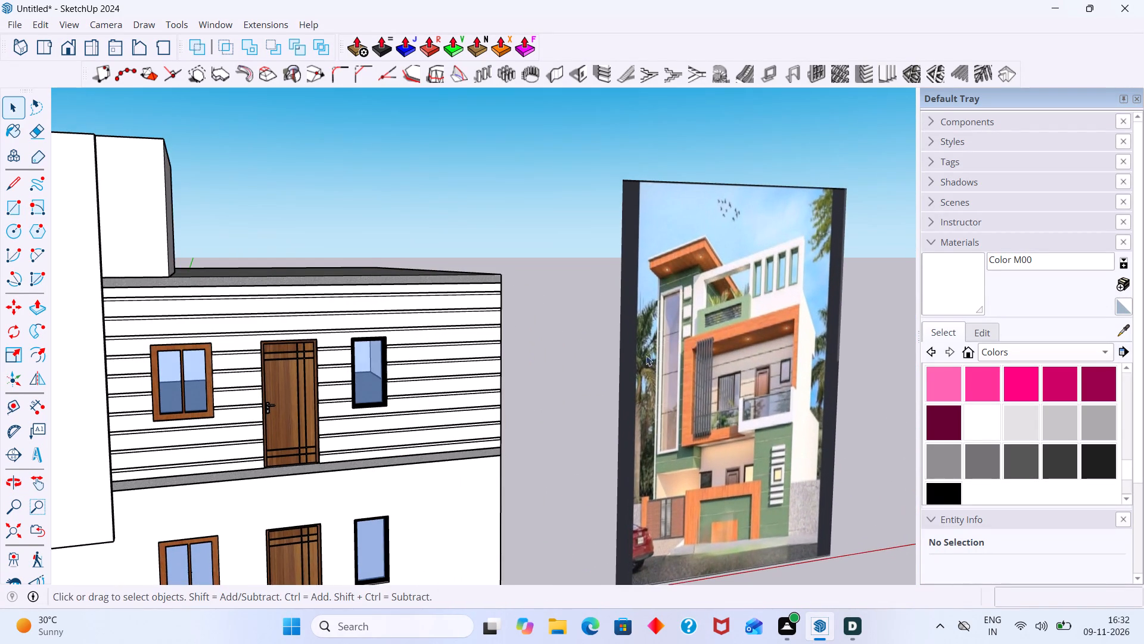
{"action": "scroll", "coordinate": [374, 387], "scroll_direction": "down", "scroll_amount": 5}
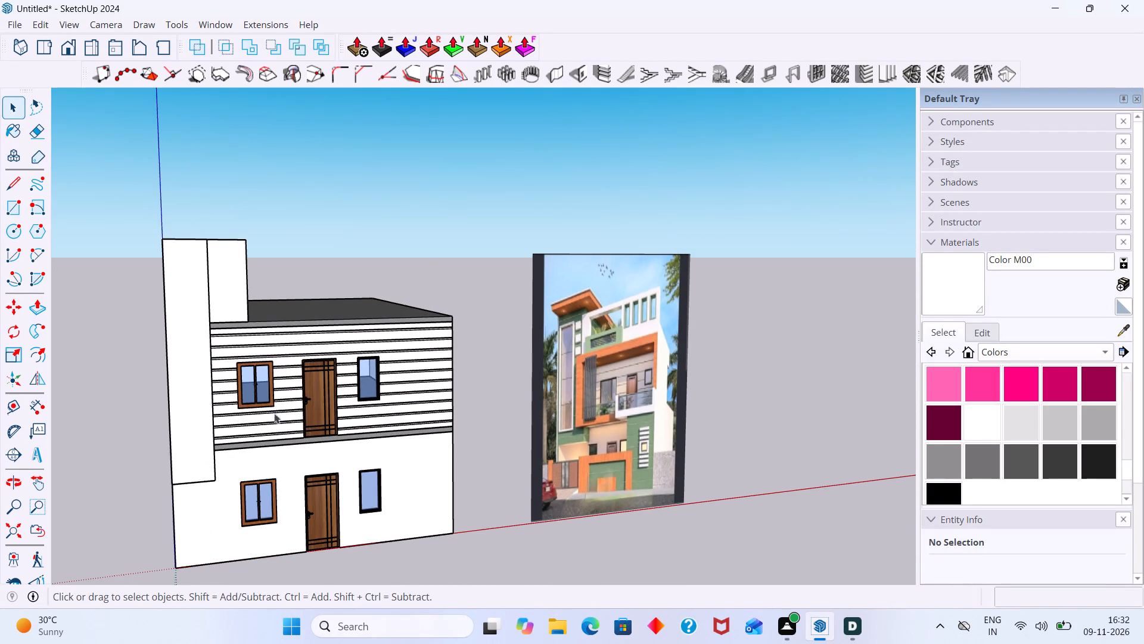
{"action": "middle_click_drag", "start_coordinate": [232, 379], "coordinate": [198, 386]}
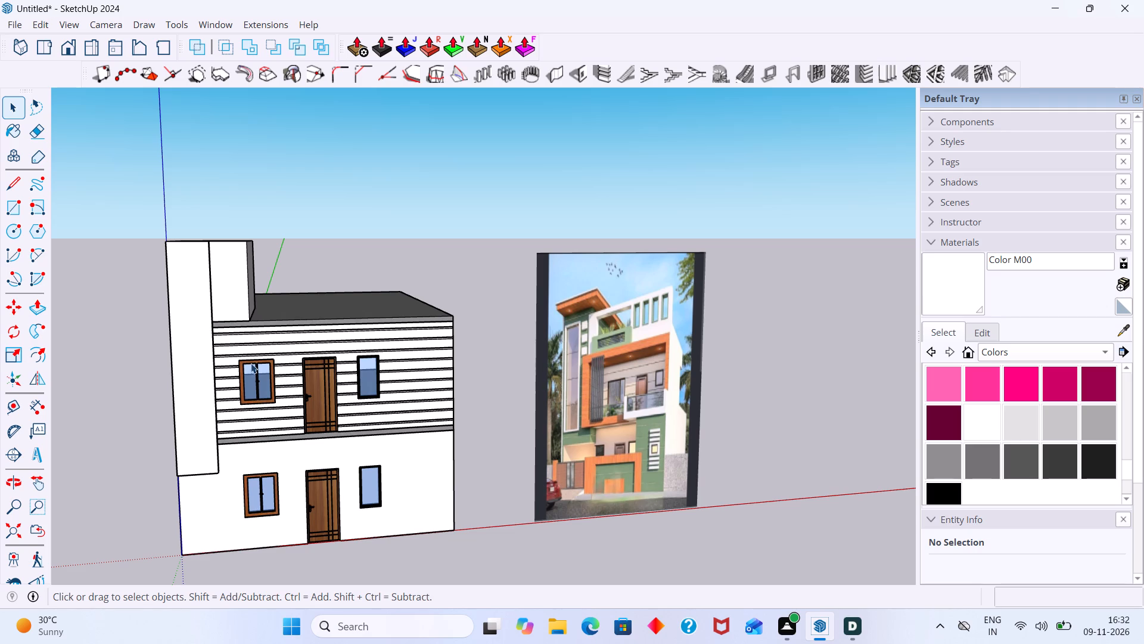
{"action": "middle_click_drag", "start_coordinate": [219, 296], "coordinate": [205, 393]}
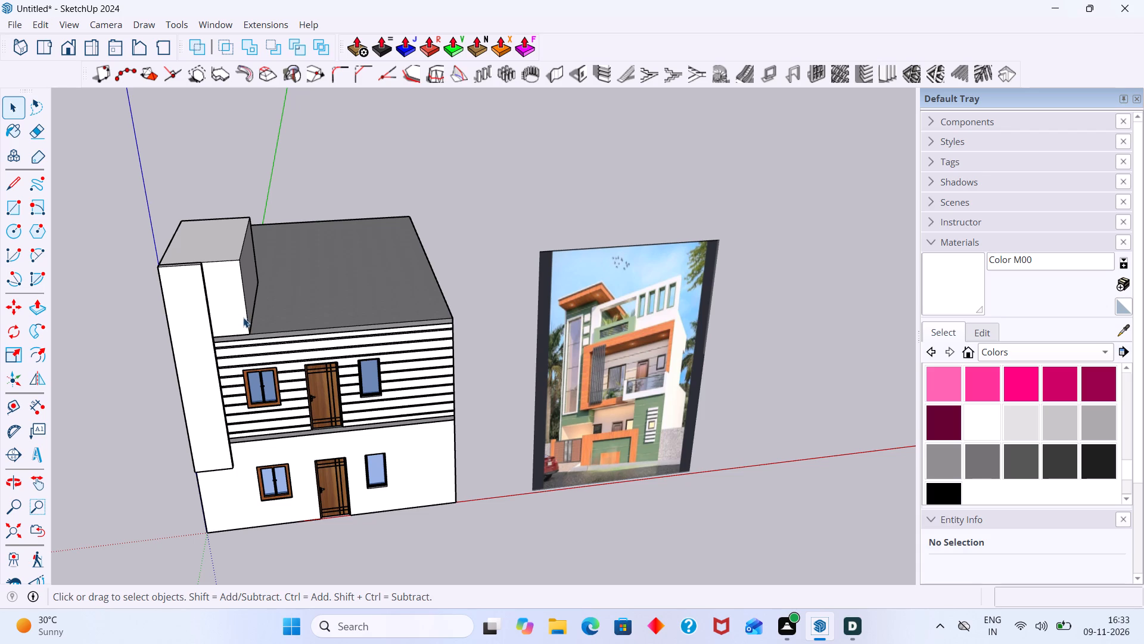
{"action": "middle_click_drag", "start_coordinate": [271, 436], "coordinate": [201, 432]}
{"action": "scroll", "coordinate": [207, 422], "scroll_direction": "up", "scroll_amount": 1}
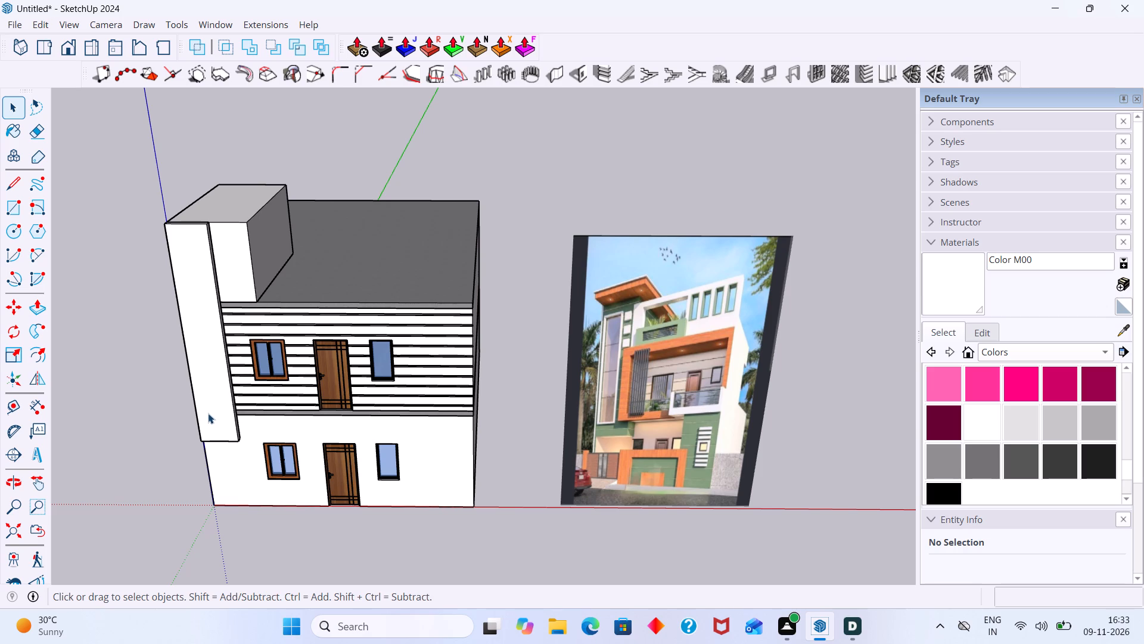
{"action": "middle_click_drag", "start_coordinate": [221, 416], "coordinate": [219, 422]}
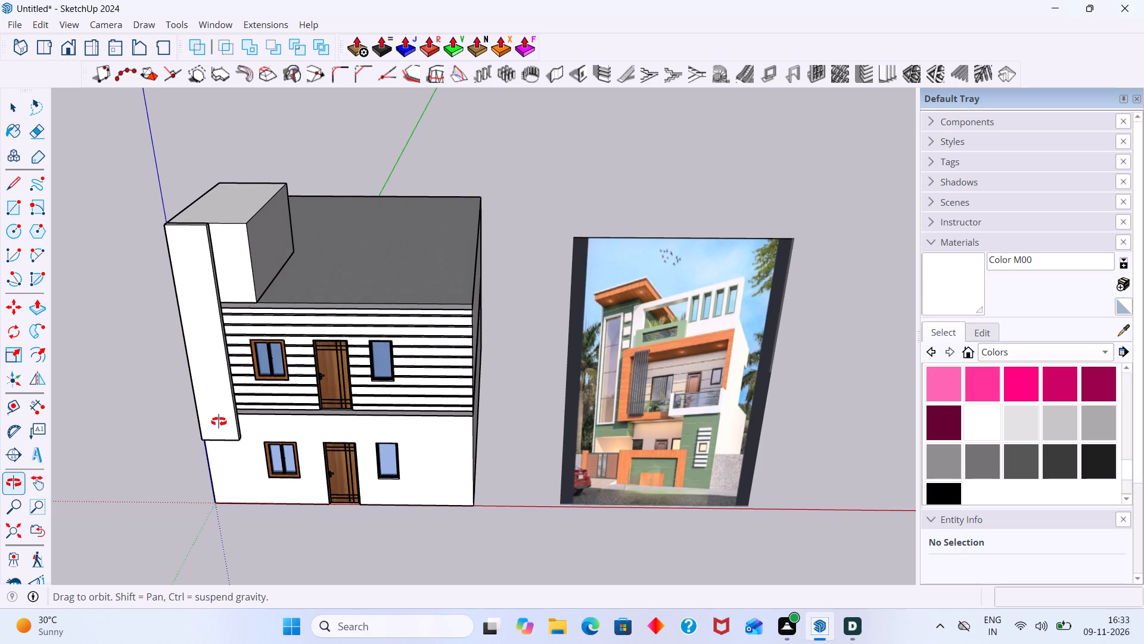
{"action": "middle_click_drag", "start_coordinate": [219, 422], "coordinate": [138, 420]}
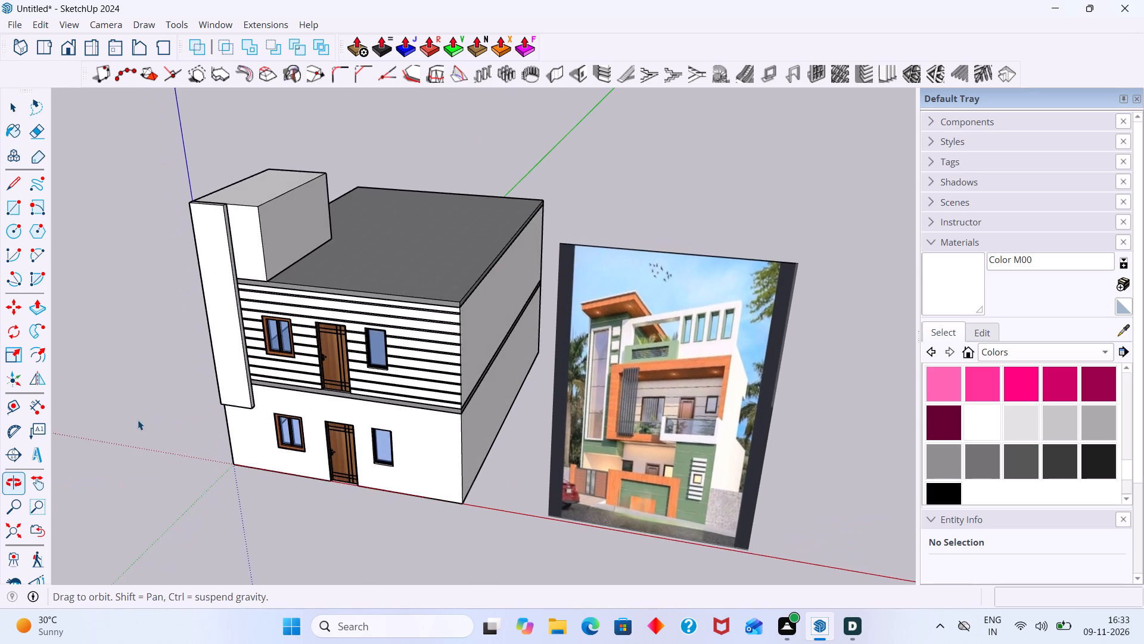
Pull the front strip's front face outward from the facade by about 5".
{"action": "scroll", "coordinate": [289, 400], "scroll_direction": "up", "scroll_amount": 13}
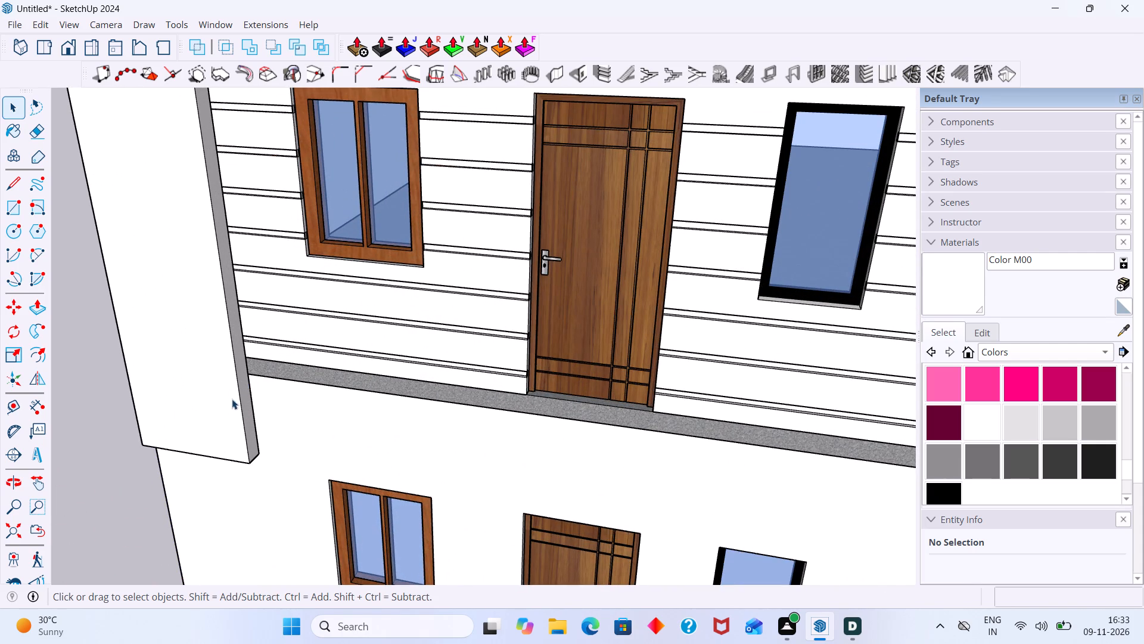
{"action": "left_click", "coordinate": [226, 404]}
{"action": "key", "text": "p"}
{"action": "left_click", "coordinate": [226, 404]}
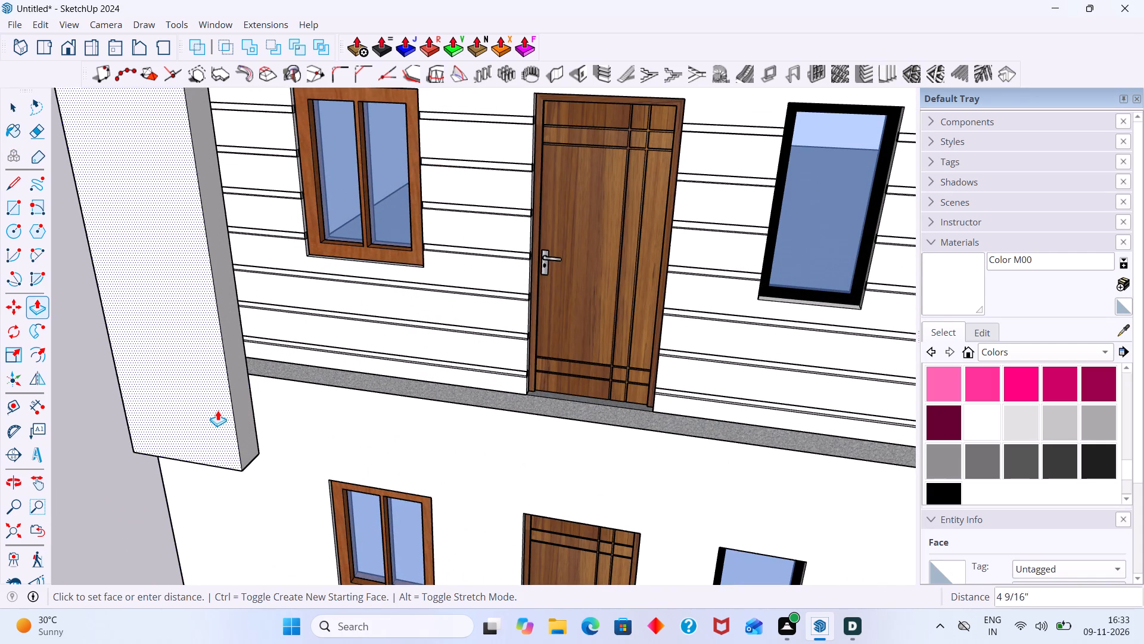
{"action": "left_click", "coordinate": [216, 411]}
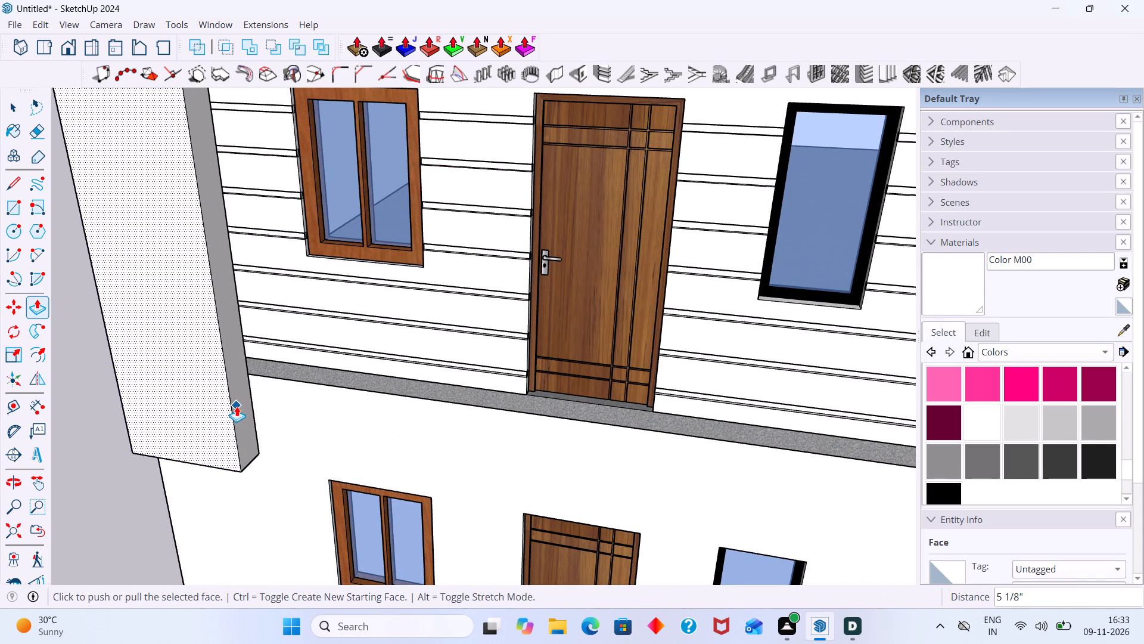
{"action": "key", "text": "space"}
Pull the front strip's side face toward the windows by about 1' 4", and push it back by about 11".
{"action": "left_click", "coordinate": [237, 404]}
{"action": "key", "text": "p"}
{"action": "left_click", "coordinate": [237, 404]}
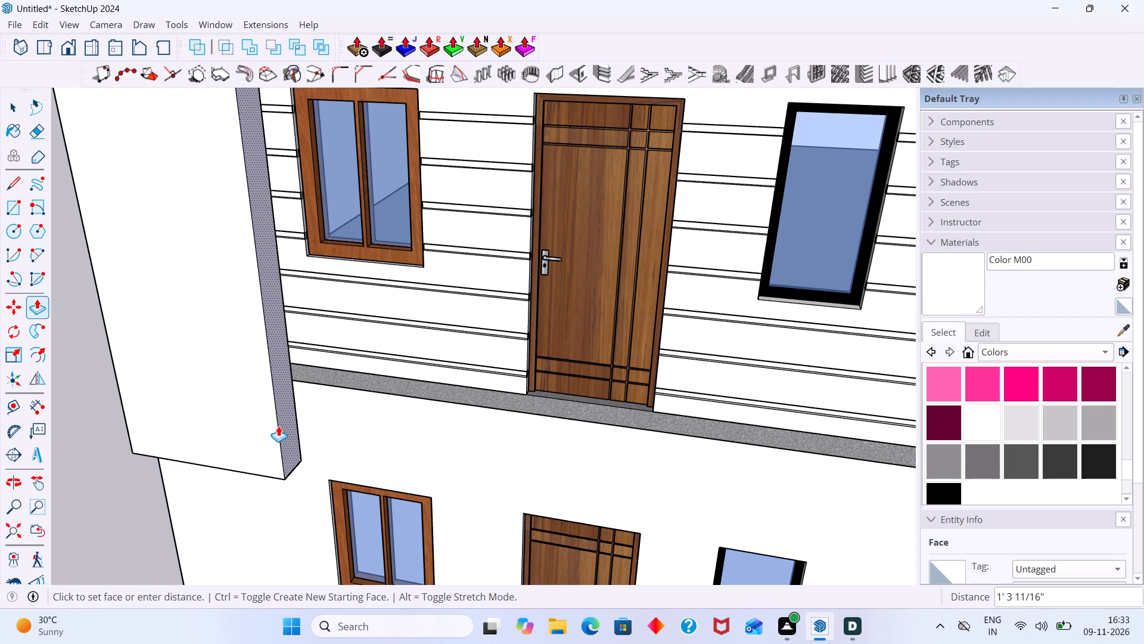
{"action": "left_click", "coordinate": [281, 426]}
{"action": "scroll", "coordinate": [285, 425], "scroll_direction": "down", "scroll_amount": 8}
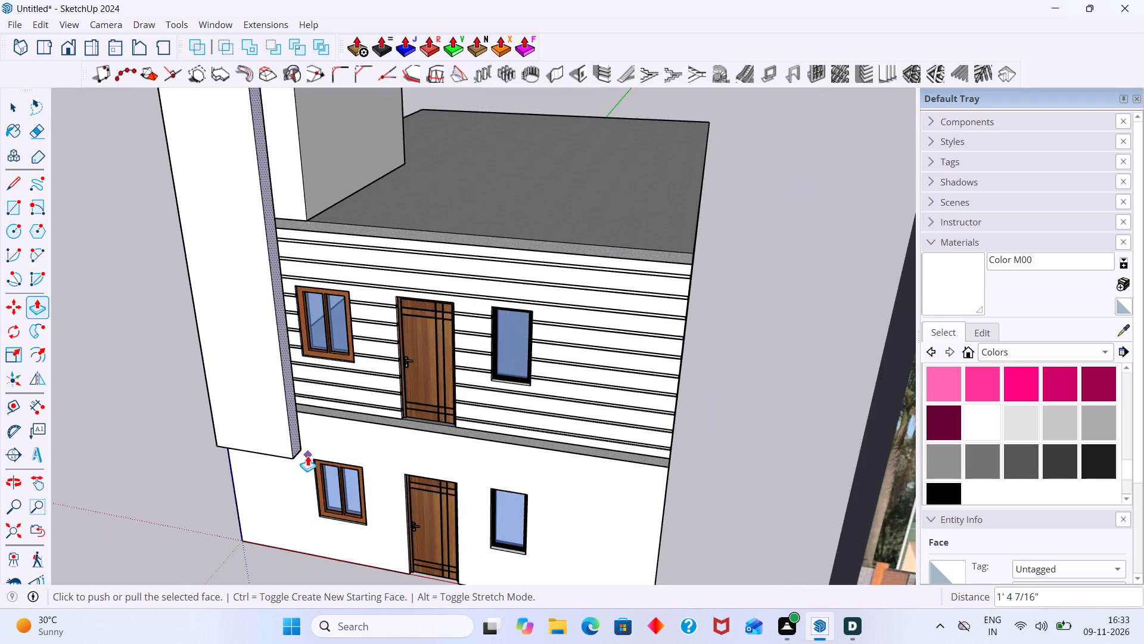
{"action": "scroll", "coordinate": [307, 456], "scroll_direction": "down", "scroll_amount": 8}
{"action": "scroll", "coordinate": [288, 445], "scroll_direction": "up", "scroll_amount": 11}
{"action": "left_click", "coordinate": [317, 433]}
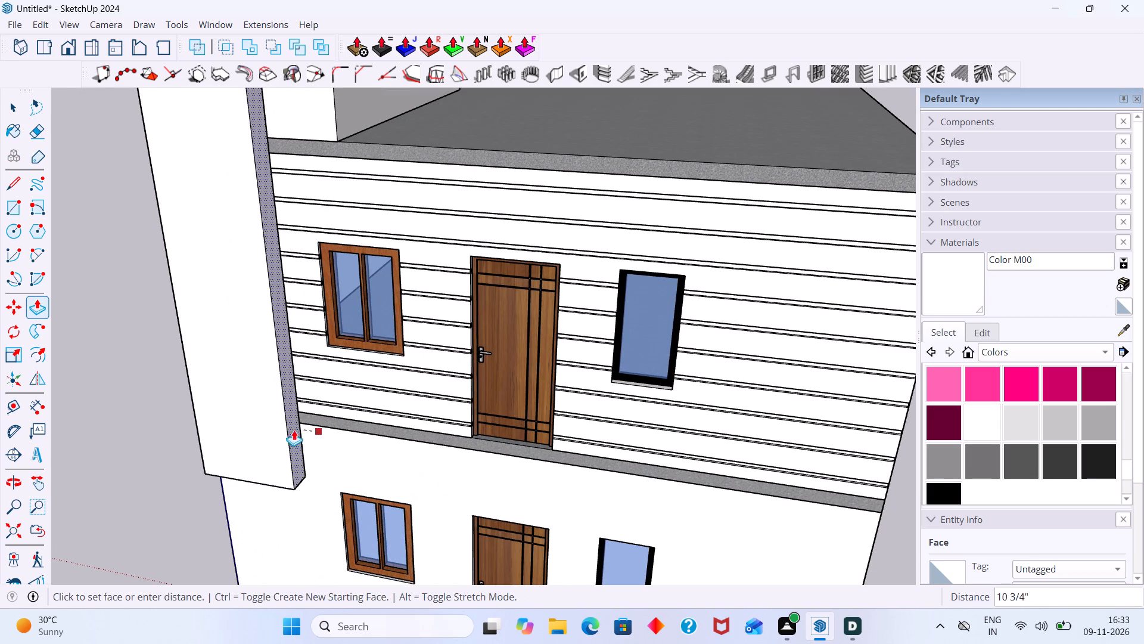
{"action": "left_click", "coordinate": [293, 430]}
{"action": "key", "text": "space"}
{"action": "scroll", "coordinate": [306, 466], "scroll_direction": "down", "scroll_amount": 5}
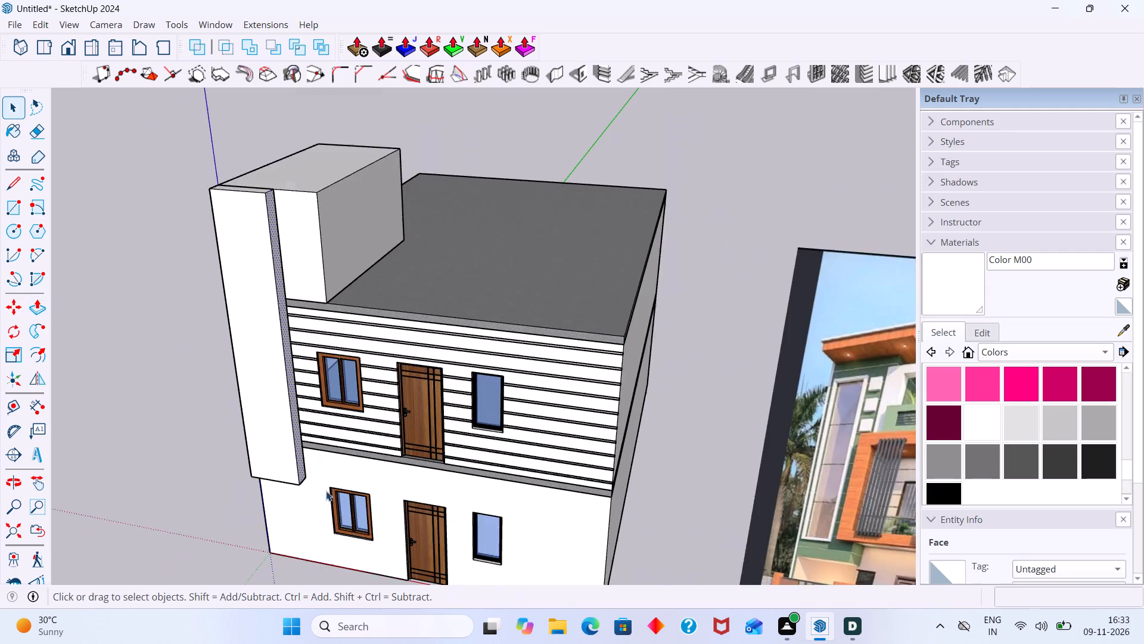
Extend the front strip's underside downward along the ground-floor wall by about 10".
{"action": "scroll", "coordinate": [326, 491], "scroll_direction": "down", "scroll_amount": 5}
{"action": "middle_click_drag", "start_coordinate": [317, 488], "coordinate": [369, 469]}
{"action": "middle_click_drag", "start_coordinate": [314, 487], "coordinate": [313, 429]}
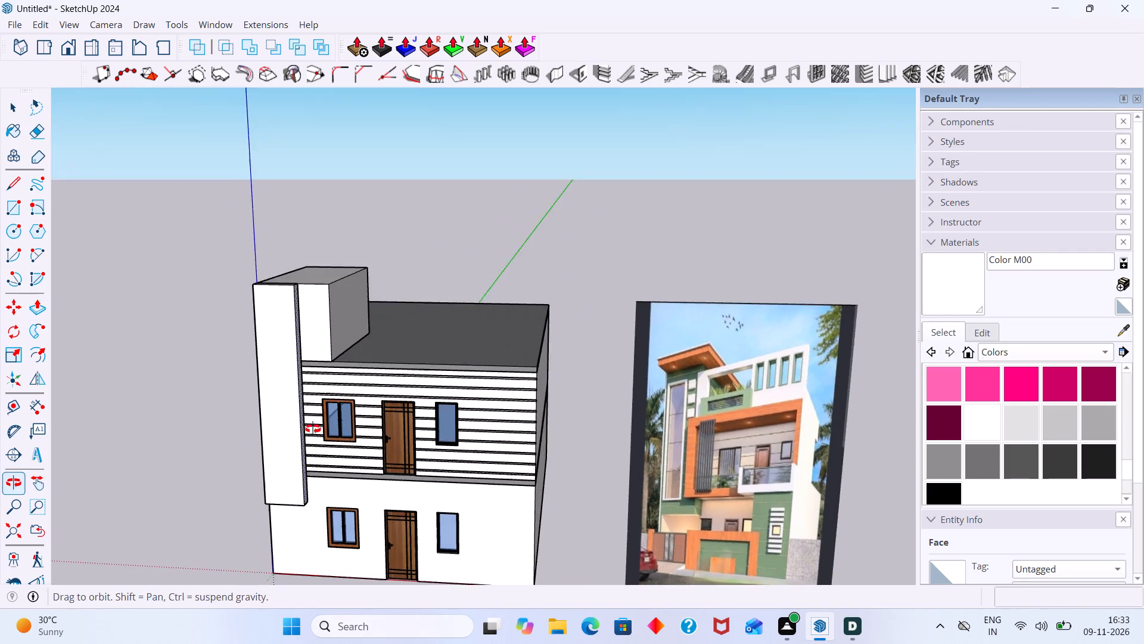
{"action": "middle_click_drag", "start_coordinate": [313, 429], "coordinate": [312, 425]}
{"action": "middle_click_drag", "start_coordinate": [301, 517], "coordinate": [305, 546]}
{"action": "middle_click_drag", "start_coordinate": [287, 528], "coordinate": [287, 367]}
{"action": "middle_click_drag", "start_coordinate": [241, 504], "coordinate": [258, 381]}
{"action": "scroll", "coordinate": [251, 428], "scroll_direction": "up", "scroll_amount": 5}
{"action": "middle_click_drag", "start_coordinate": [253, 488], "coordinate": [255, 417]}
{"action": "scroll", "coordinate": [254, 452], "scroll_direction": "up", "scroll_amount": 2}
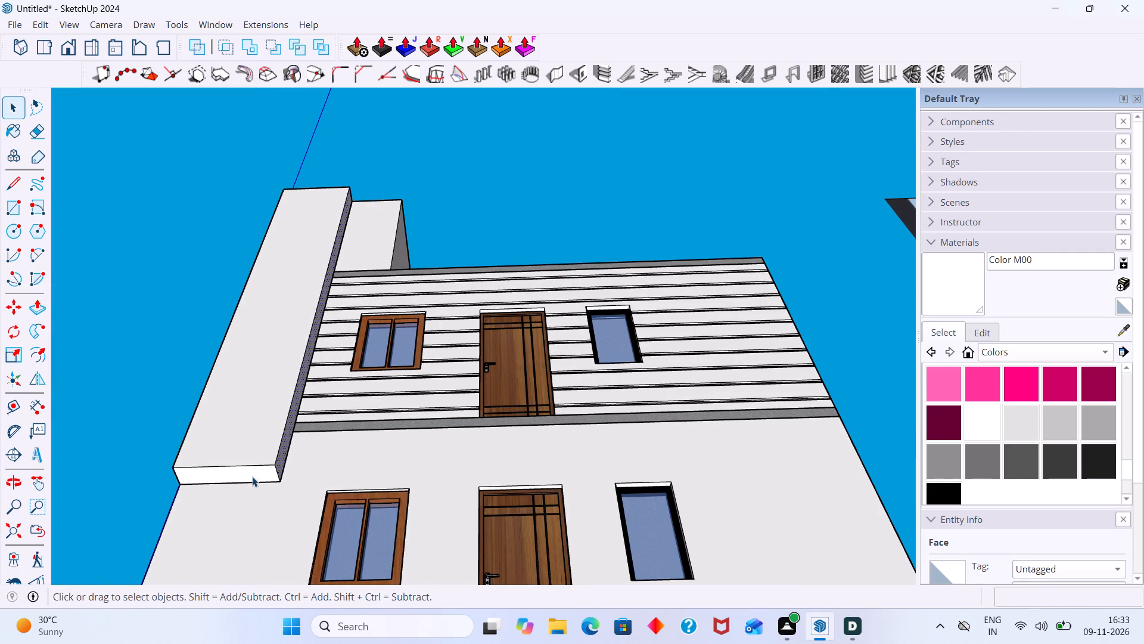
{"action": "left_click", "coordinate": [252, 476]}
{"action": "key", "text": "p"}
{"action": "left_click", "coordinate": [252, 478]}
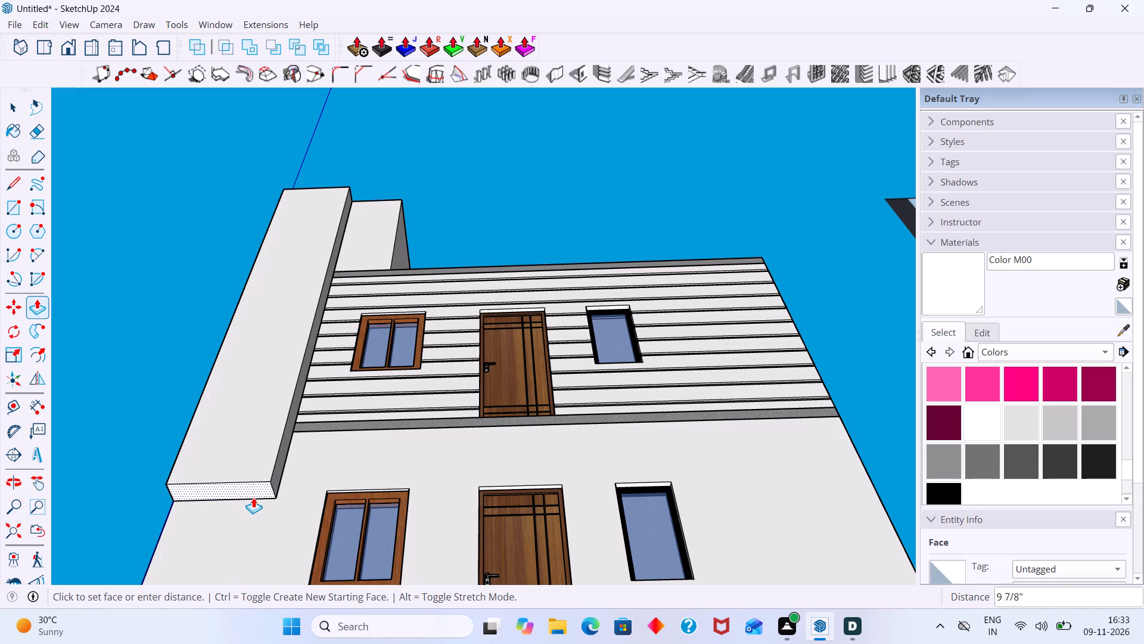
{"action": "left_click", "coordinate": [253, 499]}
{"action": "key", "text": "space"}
Compare the lengthened front strip with the reference elevation image from the front and from above.
{"action": "scroll", "coordinate": [253, 467], "scroll_direction": "down", "scroll_amount": 7}
{"action": "middle_click_drag", "start_coordinate": [299, 457], "coordinate": [344, 633]}
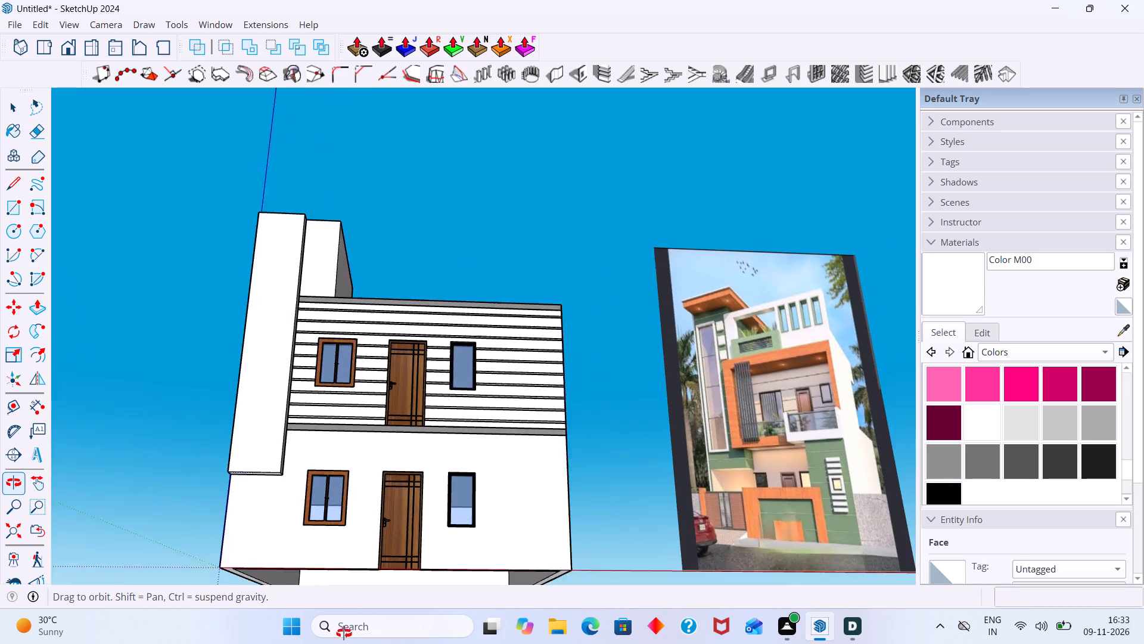
{"action": "middle_click_drag", "start_coordinate": [344, 633], "coordinate": [350, 623]}
{"action": "scroll", "coordinate": [350, 623], "scroll_direction": "up", "scroll_amount": 1}
{"action": "left_click", "coordinate": [443, 222]}
{"action": "middle_click_drag", "start_coordinate": [416, 244], "coordinate": [410, 320]}
{"action": "middle_click_drag", "start_coordinate": [378, 264], "coordinate": [372, 364]}
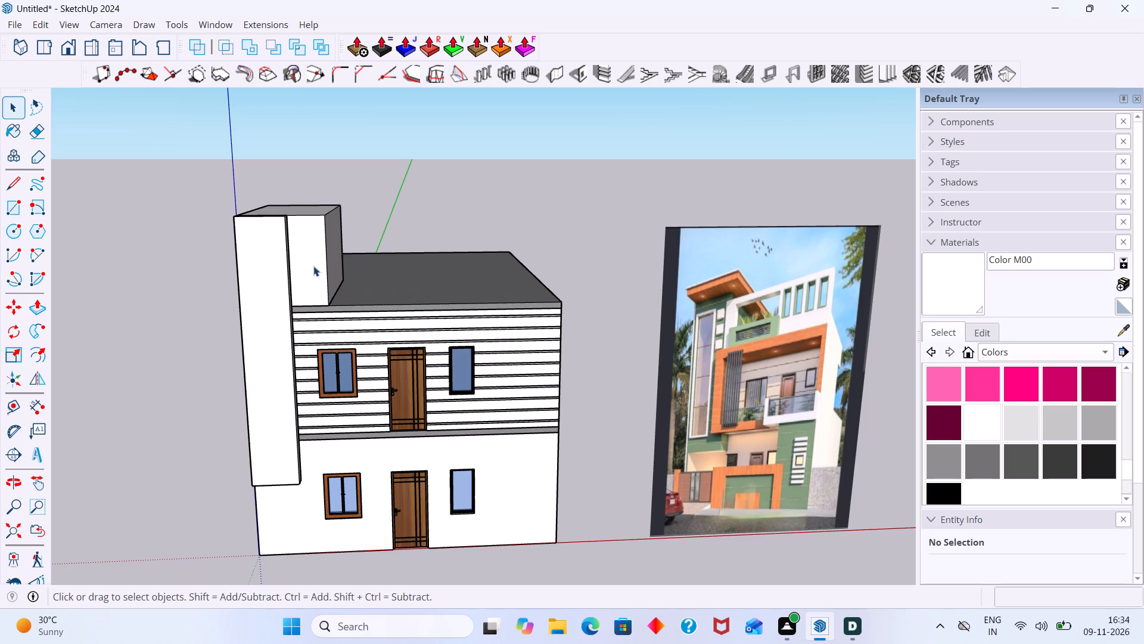
{"action": "middle_click_drag", "start_coordinate": [299, 261], "coordinate": [245, 277]}
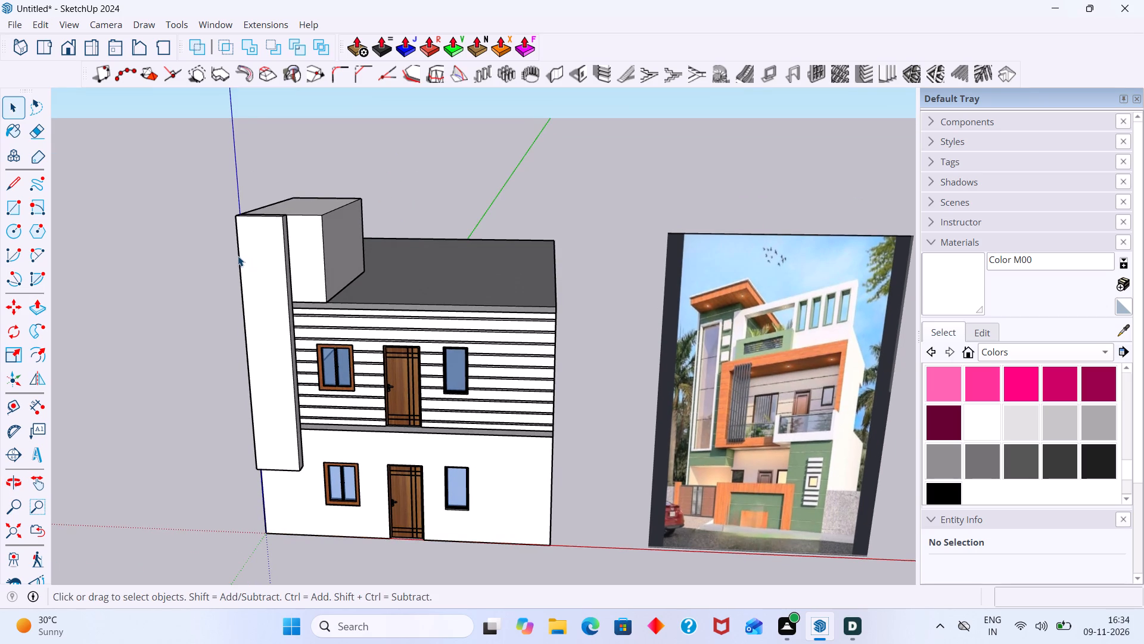
{"action": "middle_click_drag", "start_coordinate": [285, 246], "coordinate": [234, 284]}
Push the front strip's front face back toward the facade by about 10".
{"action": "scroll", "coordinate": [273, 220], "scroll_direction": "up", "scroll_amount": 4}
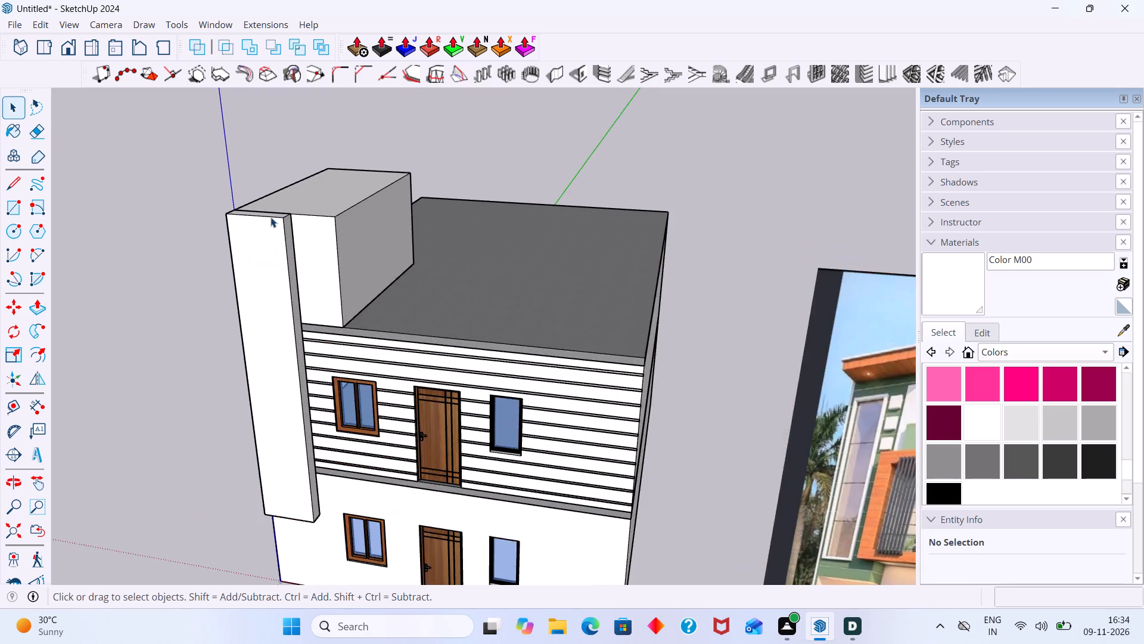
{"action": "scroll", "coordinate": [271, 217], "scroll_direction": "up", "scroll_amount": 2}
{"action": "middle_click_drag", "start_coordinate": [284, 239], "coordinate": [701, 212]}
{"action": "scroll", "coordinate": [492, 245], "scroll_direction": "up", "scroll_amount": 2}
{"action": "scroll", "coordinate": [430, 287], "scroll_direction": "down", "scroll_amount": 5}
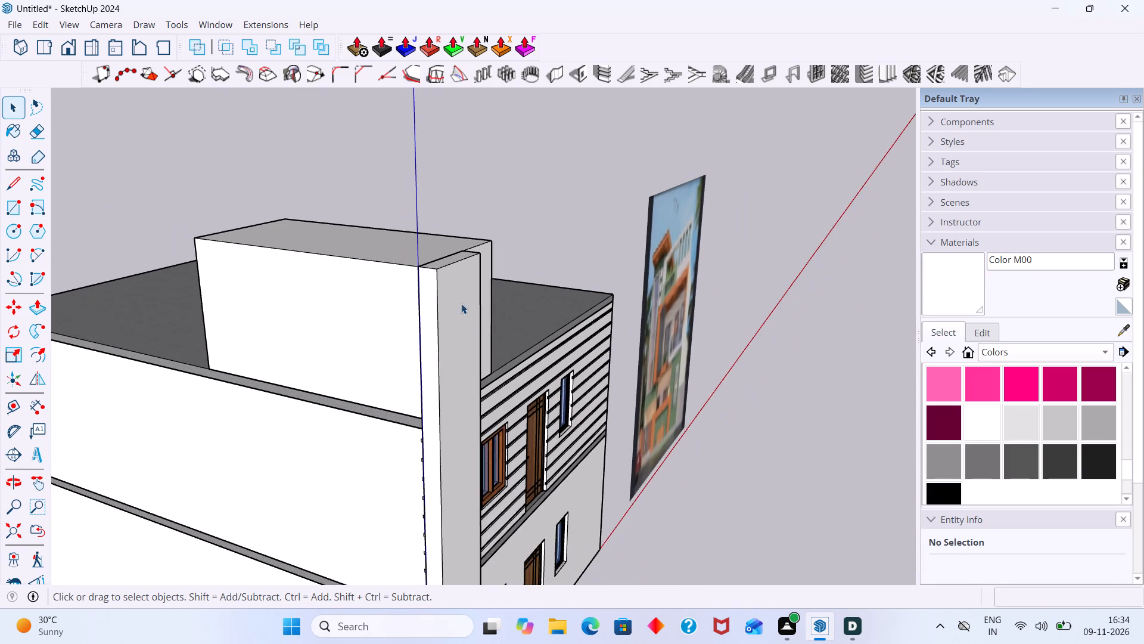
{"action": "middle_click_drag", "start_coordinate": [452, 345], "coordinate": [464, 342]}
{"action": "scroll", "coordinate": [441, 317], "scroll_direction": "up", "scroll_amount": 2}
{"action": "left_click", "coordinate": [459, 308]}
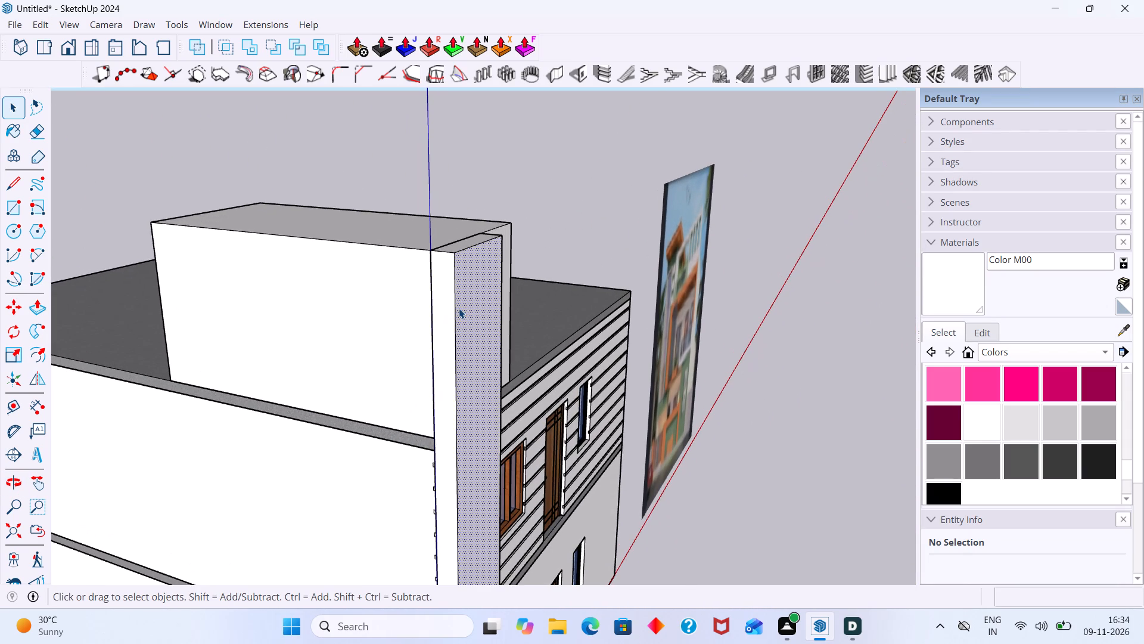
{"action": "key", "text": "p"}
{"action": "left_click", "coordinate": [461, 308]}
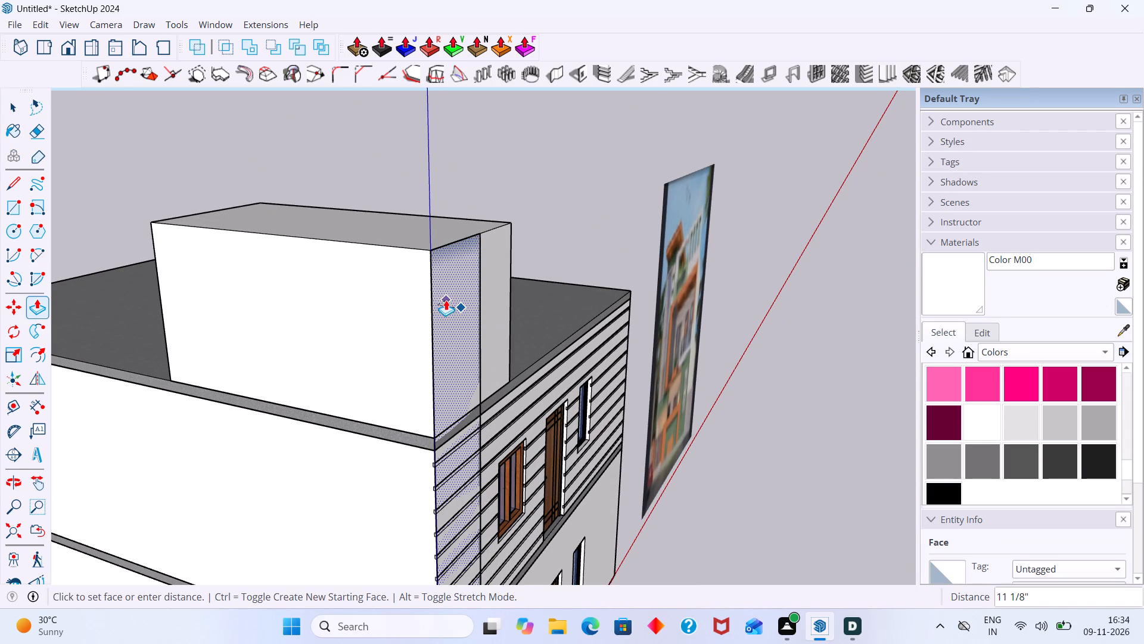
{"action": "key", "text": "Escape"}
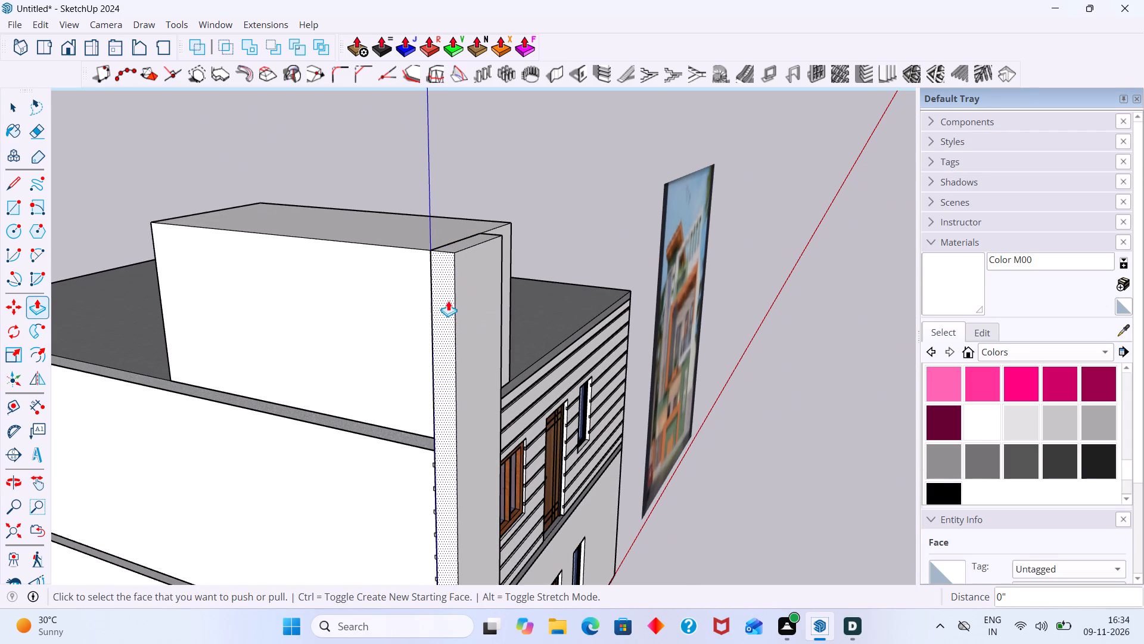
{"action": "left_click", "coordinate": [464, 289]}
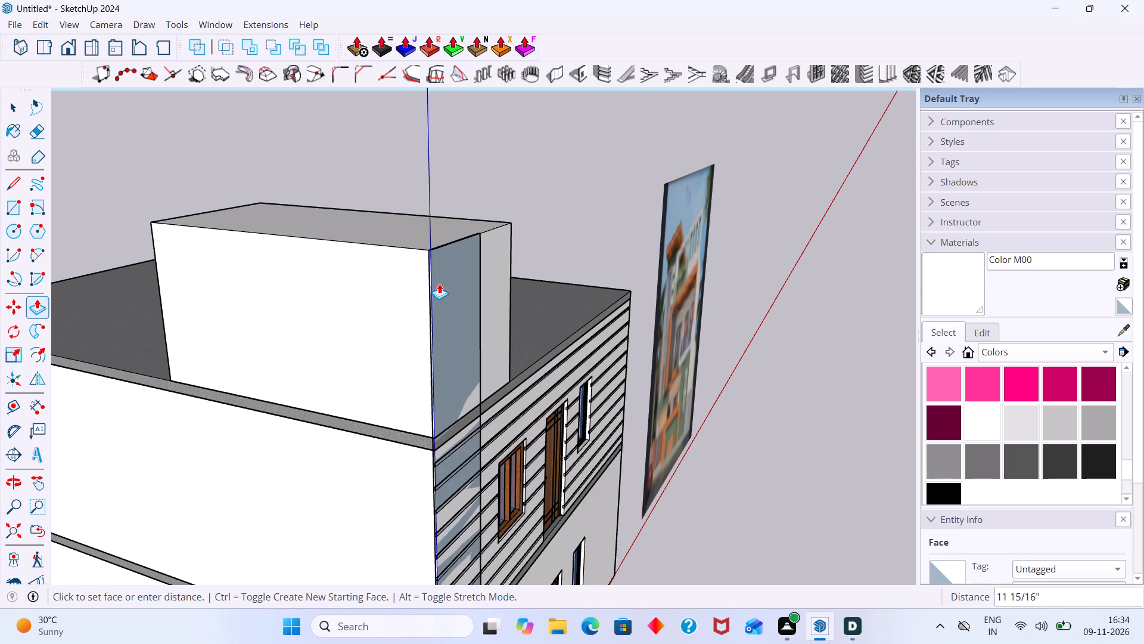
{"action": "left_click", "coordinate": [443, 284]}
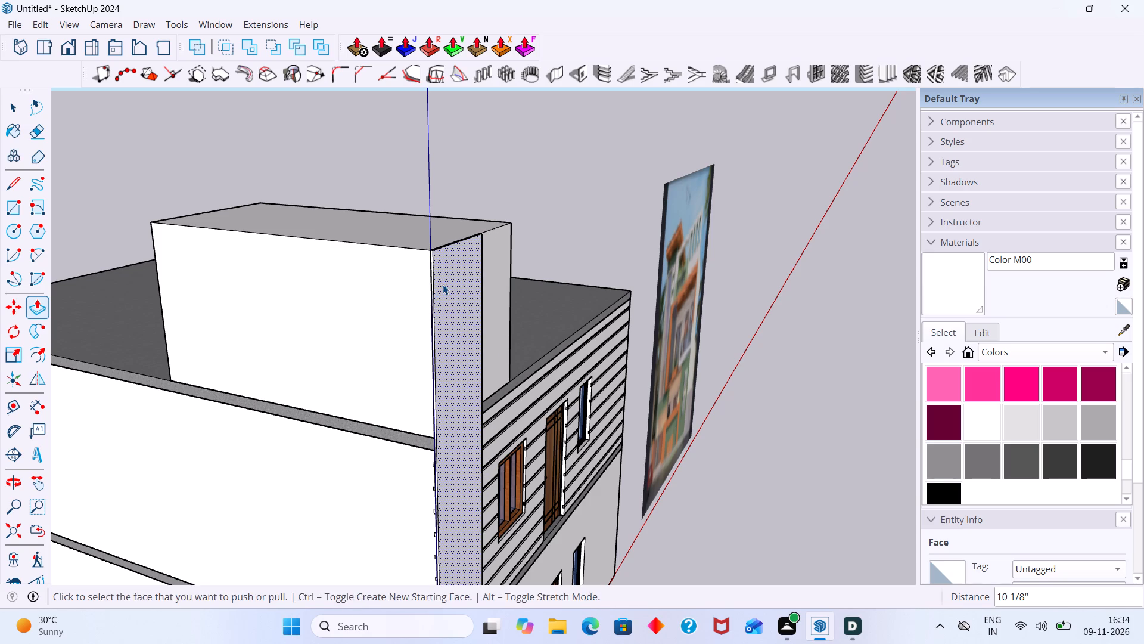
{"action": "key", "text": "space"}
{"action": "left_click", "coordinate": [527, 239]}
Compare the thinned front strip with the reference elevation image from several angles.
{"action": "middle_click_drag", "start_coordinate": [533, 234], "coordinate": [384, 268]}
{"action": "scroll", "coordinate": [337, 385], "scroll_direction": "down", "scroll_amount": 5}
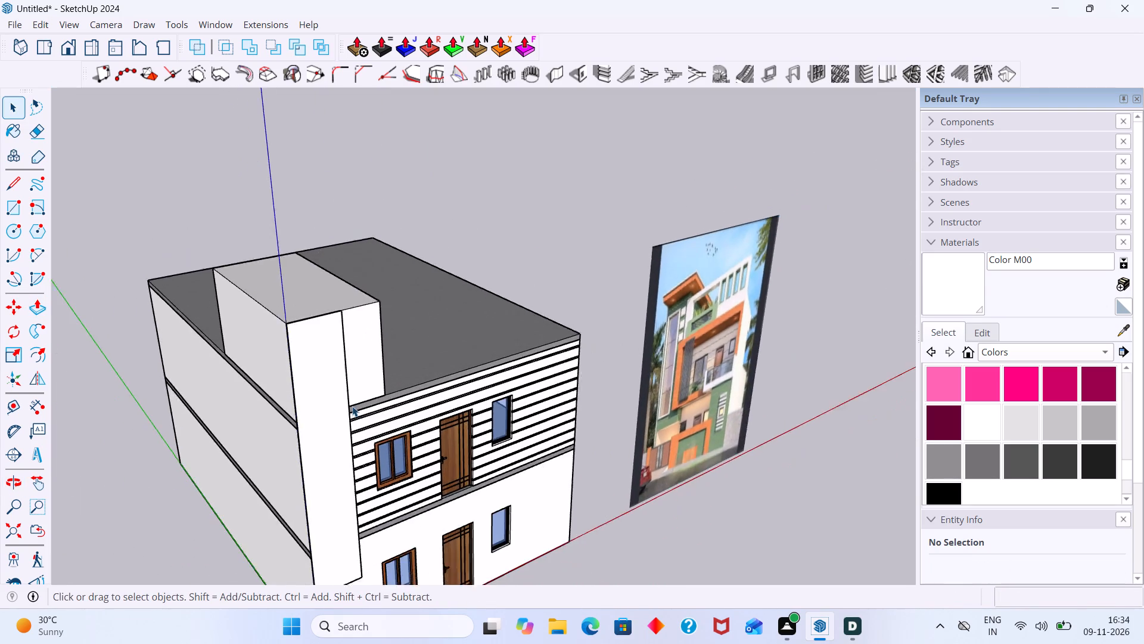
{"action": "scroll", "coordinate": [352, 406], "scroll_direction": "down", "scroll_amount": 1}
{"action": "middle_click_drag", "start_coordinate": [357, 448], "coordinate": [166, 426]}
{"action": "scroll", "coordinate": [311, 462], "scroll_direction": "down", "scroll_amount": 2}
{"action": "middle_click_drag", "start_coordinate": [311, 470], "coordinate": [226, 387]}
{"action": "middle_click_drag", "start_coordinate": [691, 489], "coordinate": [596, 230]}
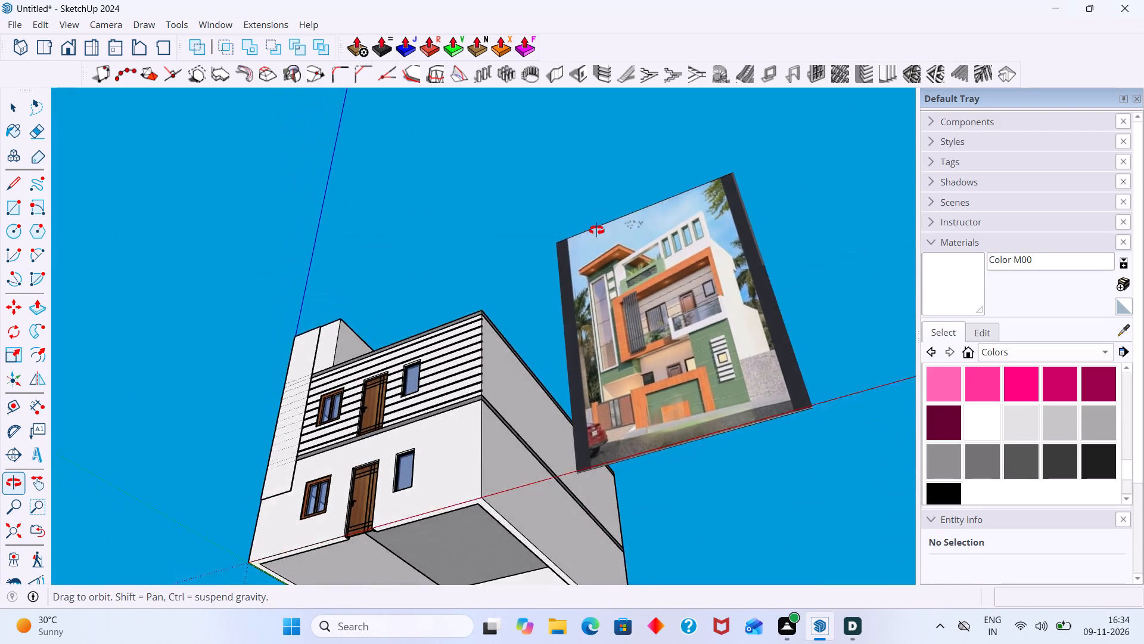
{"action": "middle_click_drag", "start_coordinate": [596, 230], "coordinate": [881, 439]}
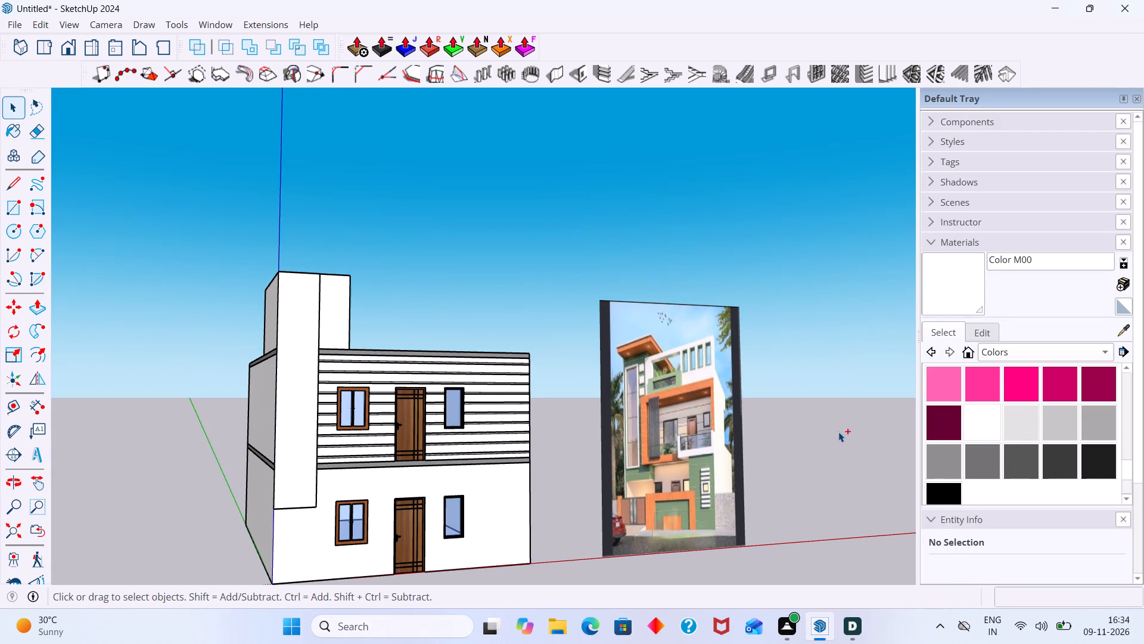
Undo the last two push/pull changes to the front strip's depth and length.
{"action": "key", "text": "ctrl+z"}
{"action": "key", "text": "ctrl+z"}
Examine the projecting front strip beside the tall vertical window strip in the reference elevation image.
{"action": "middle_click_drag", "start_coordinate": [430, 461], "coordinate": [624, 566]}
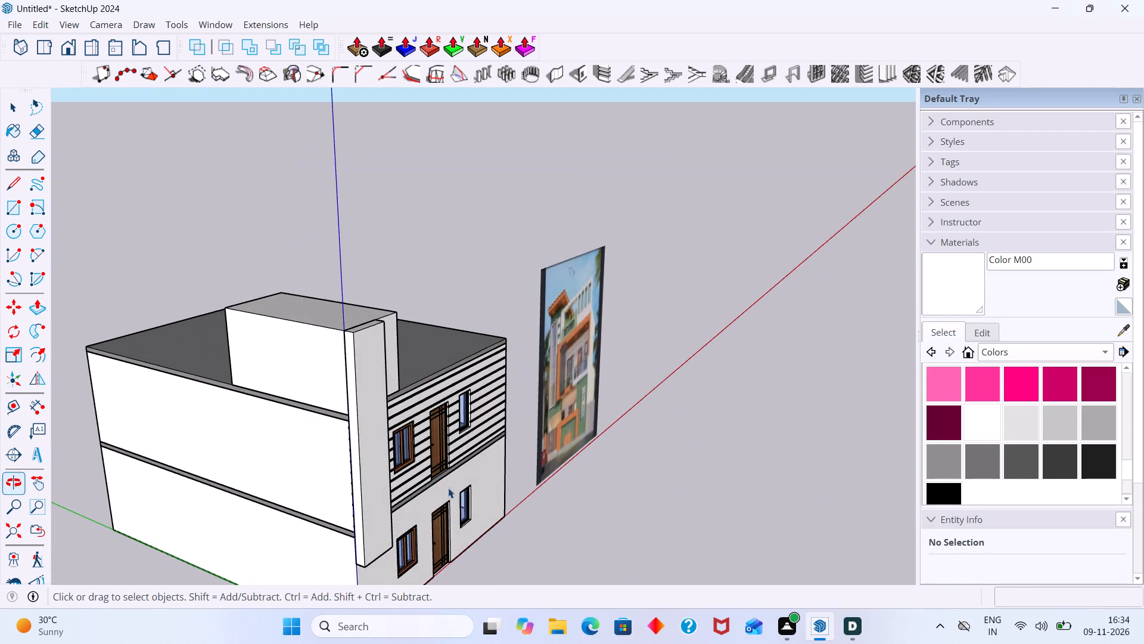
{"action": "scroll", "coordinate": [439, 473], "scroll_direction": "down", "scroll_amount": 4}
{"action": "middle_click_drag", "start_coordinate": [400, 432], "coordinate": [145, 402]}
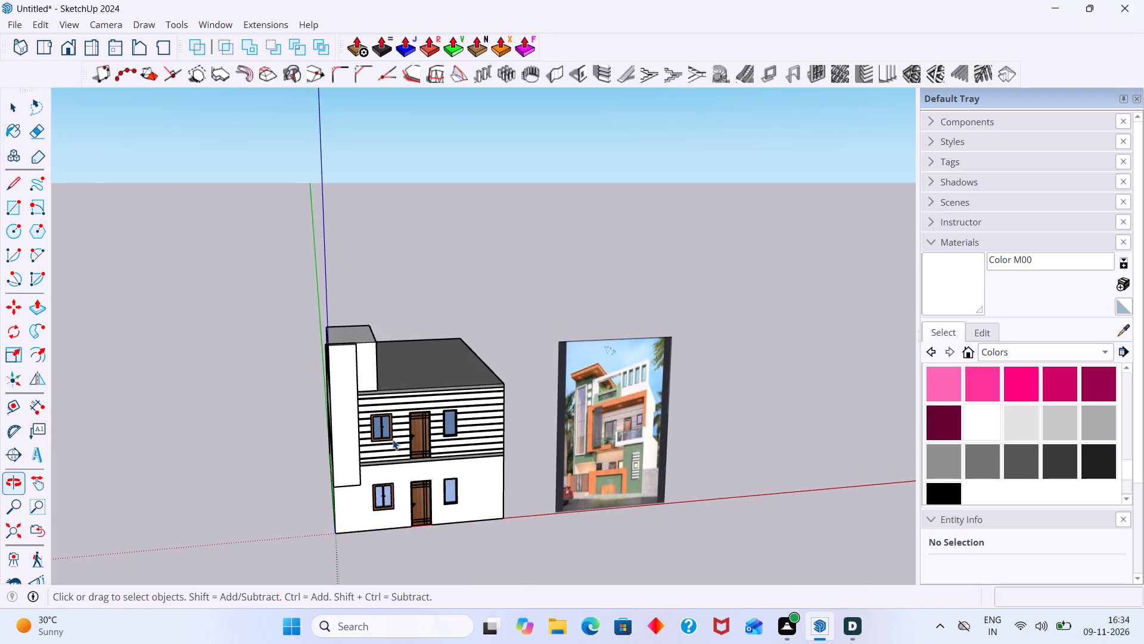
{"action": "scroll", "coordinate": [657, 424], "scroll_direction": "up", "scroll_amount": 5}
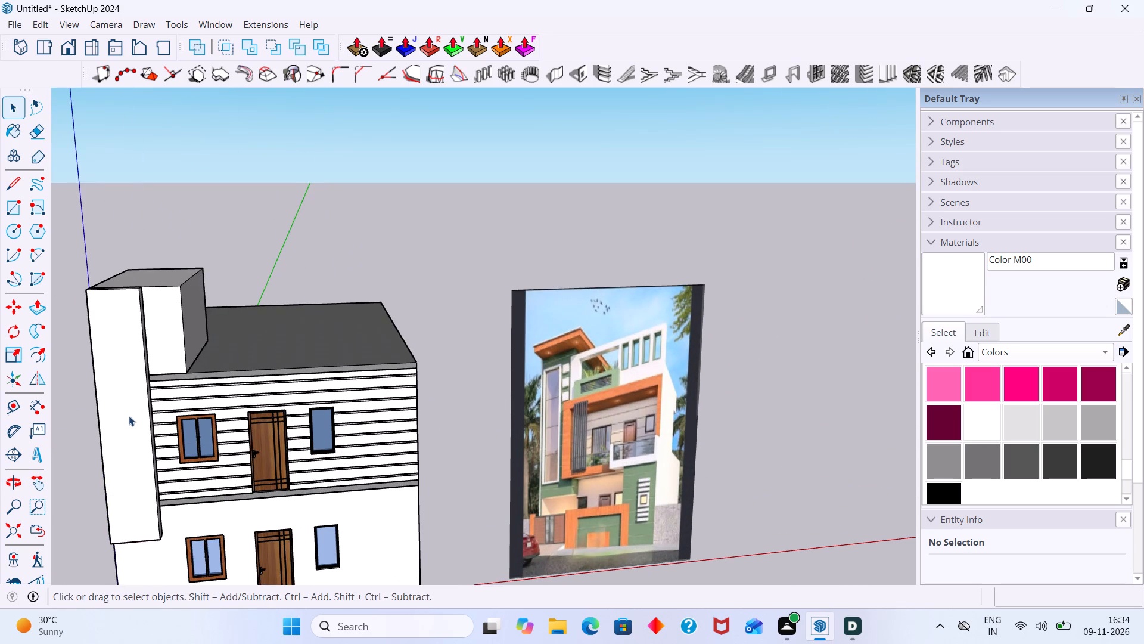
{"action": "middle_click_drag", "start_coordinate": [139, 454], "coordinate": [158, 461]}
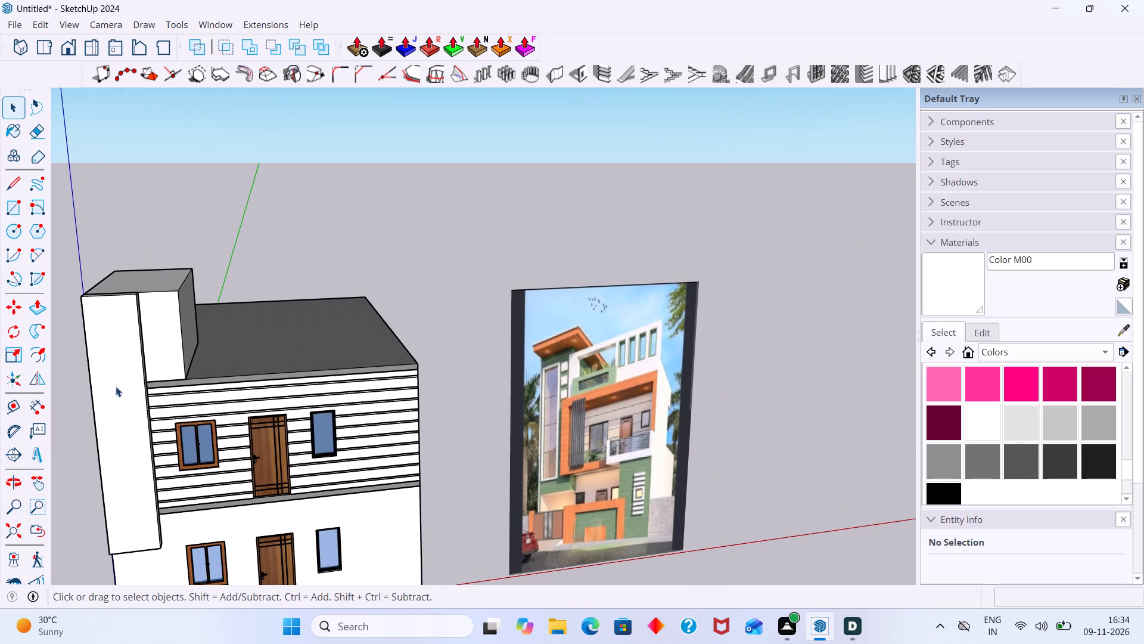
{"action": "scroll", "coordinate": [108, 360], "scroll_direction": "up", "scroll_amount": 1}
{"action": "scroll", "coordinate": [113, 361], "scroll_direction": "down", "scroll_amount": 1}
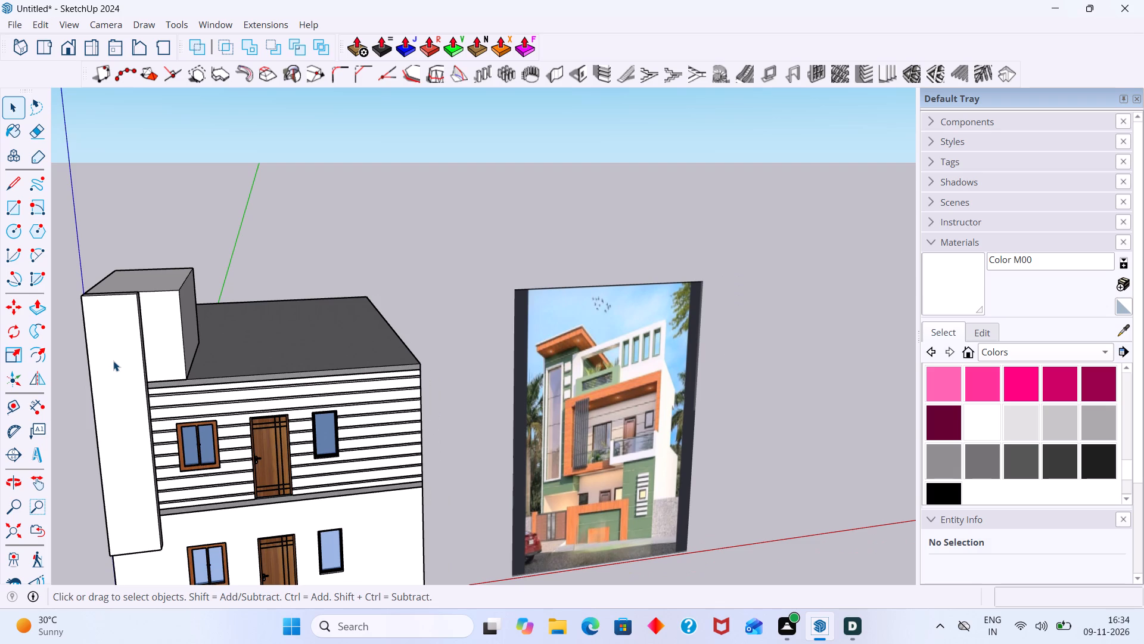
{"action": "middle_click_drag", "start_coordinate": [119, 366], "coordinate": [173, 366], "text": "shift"}
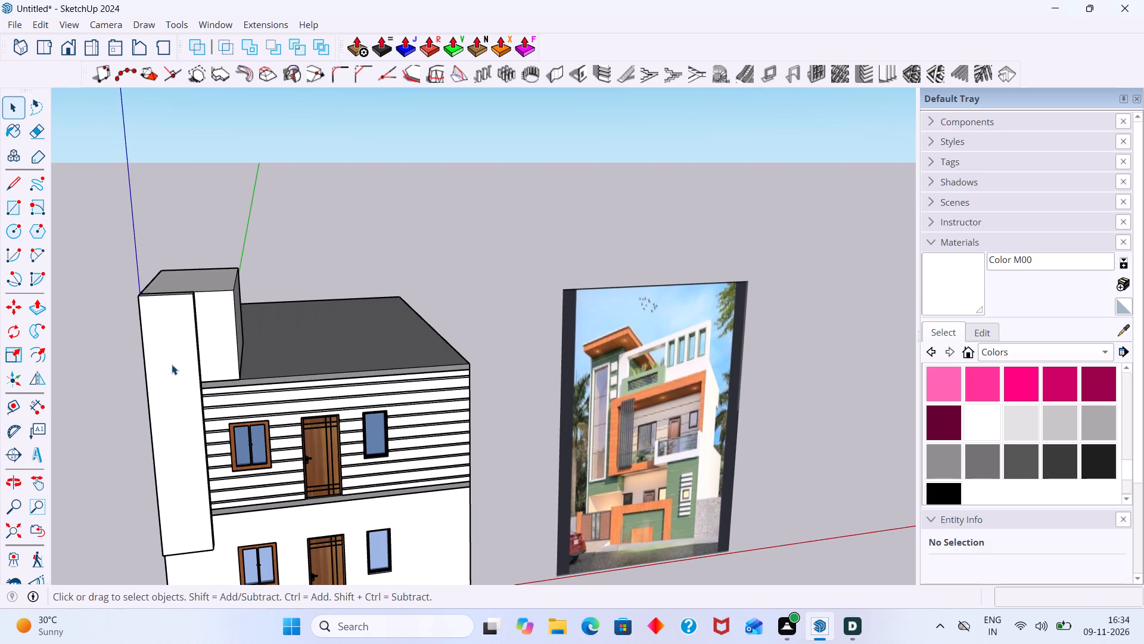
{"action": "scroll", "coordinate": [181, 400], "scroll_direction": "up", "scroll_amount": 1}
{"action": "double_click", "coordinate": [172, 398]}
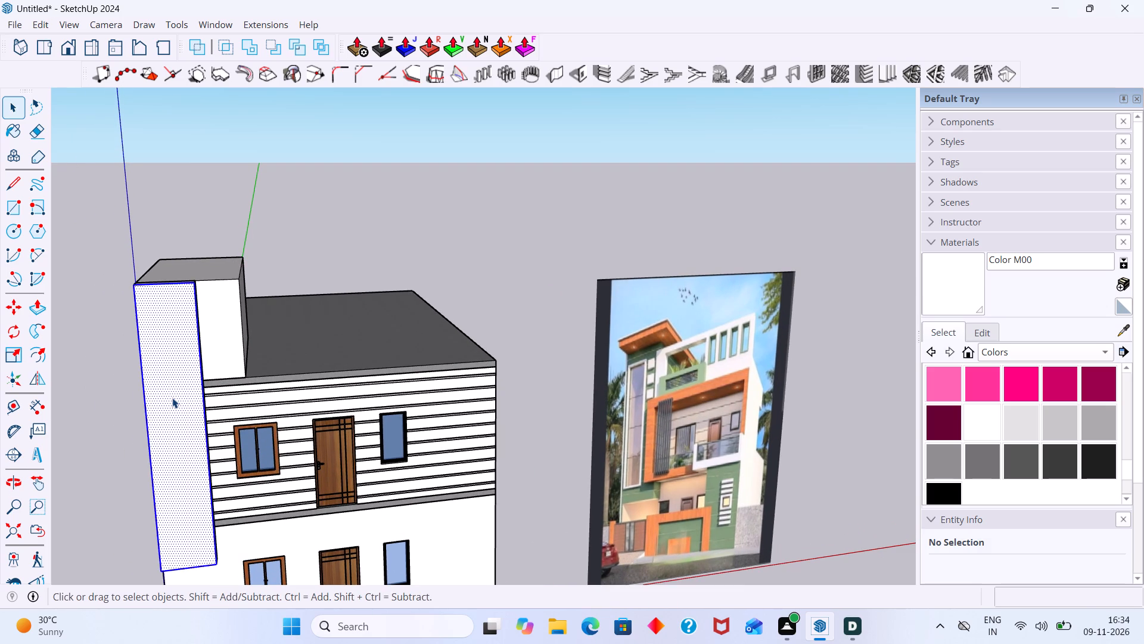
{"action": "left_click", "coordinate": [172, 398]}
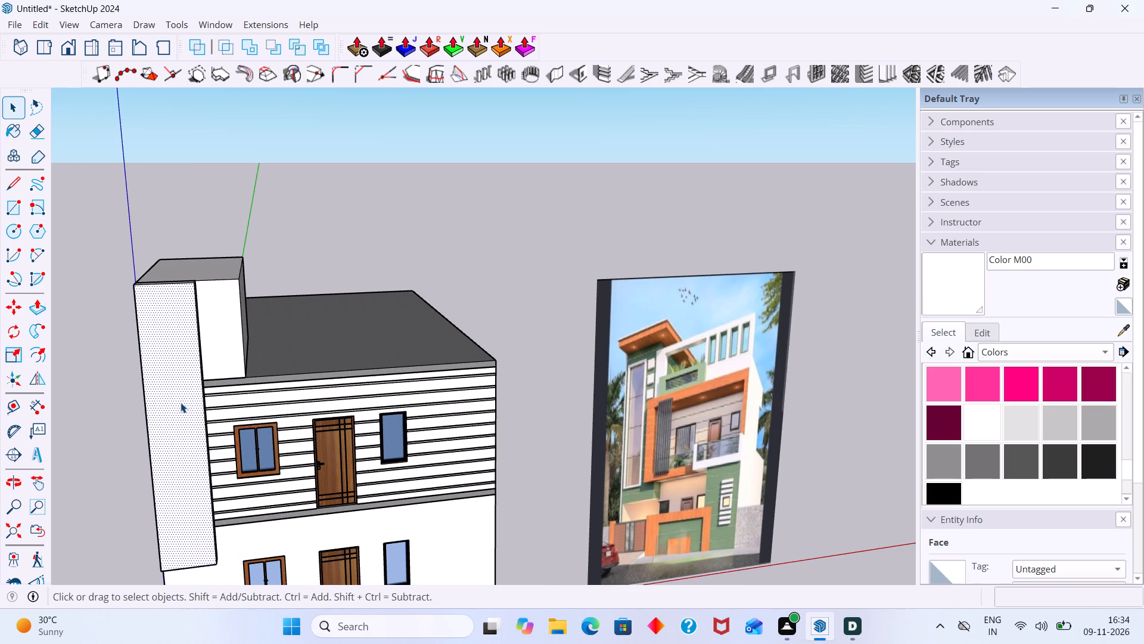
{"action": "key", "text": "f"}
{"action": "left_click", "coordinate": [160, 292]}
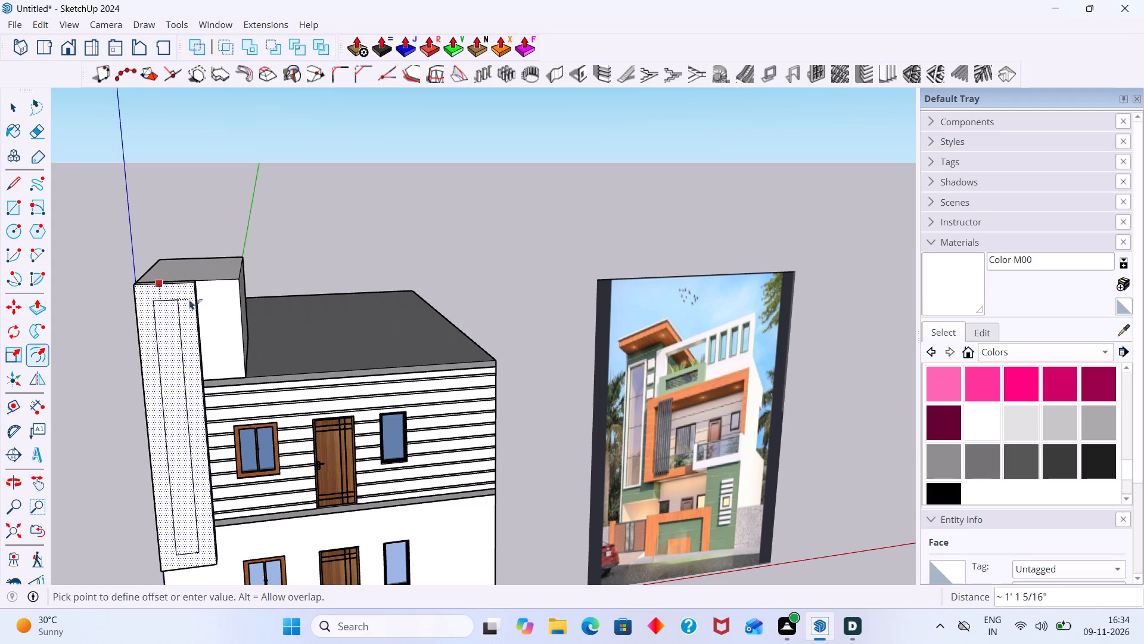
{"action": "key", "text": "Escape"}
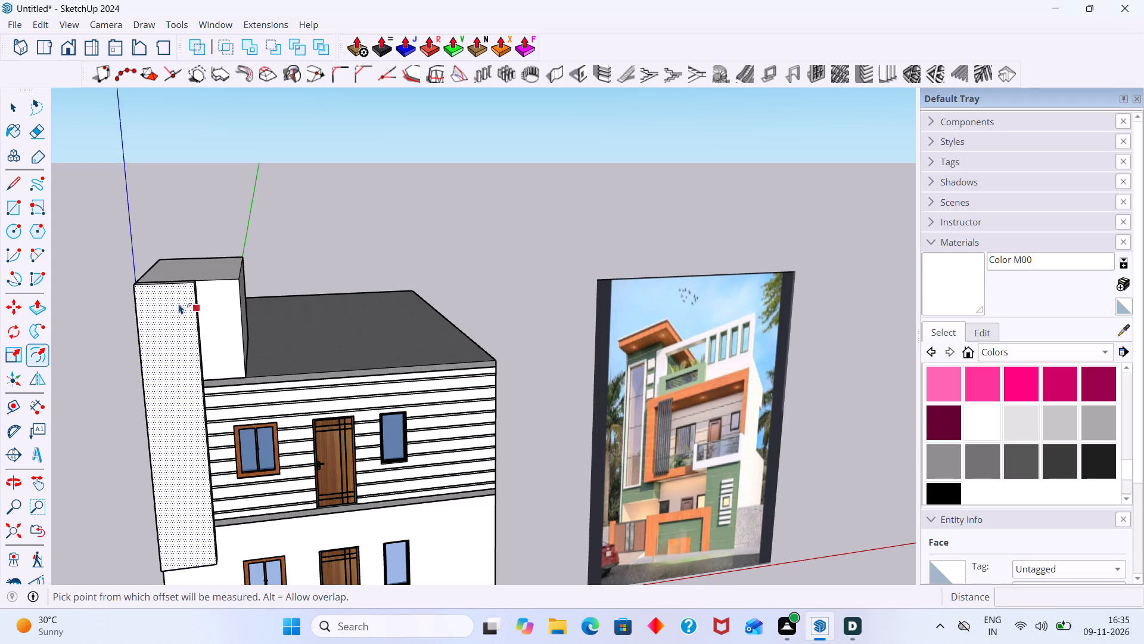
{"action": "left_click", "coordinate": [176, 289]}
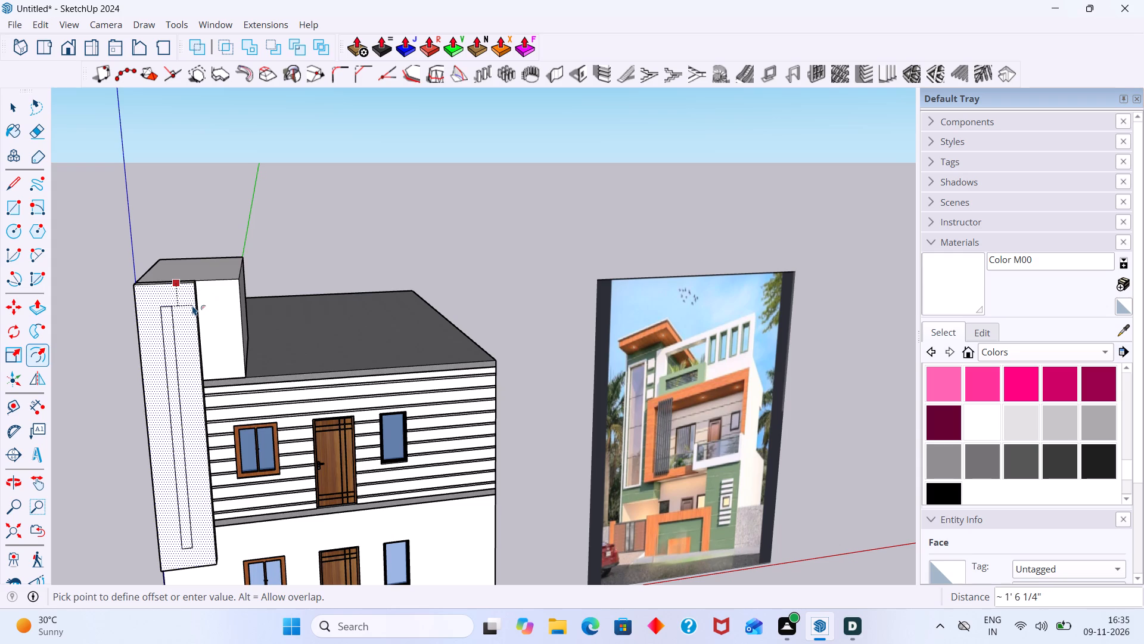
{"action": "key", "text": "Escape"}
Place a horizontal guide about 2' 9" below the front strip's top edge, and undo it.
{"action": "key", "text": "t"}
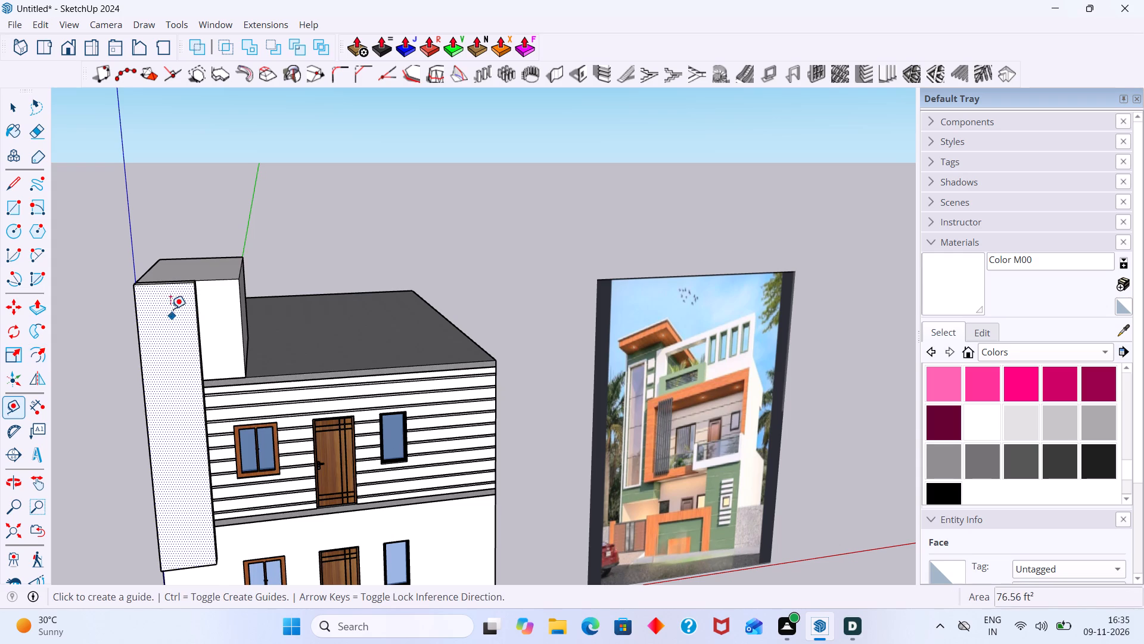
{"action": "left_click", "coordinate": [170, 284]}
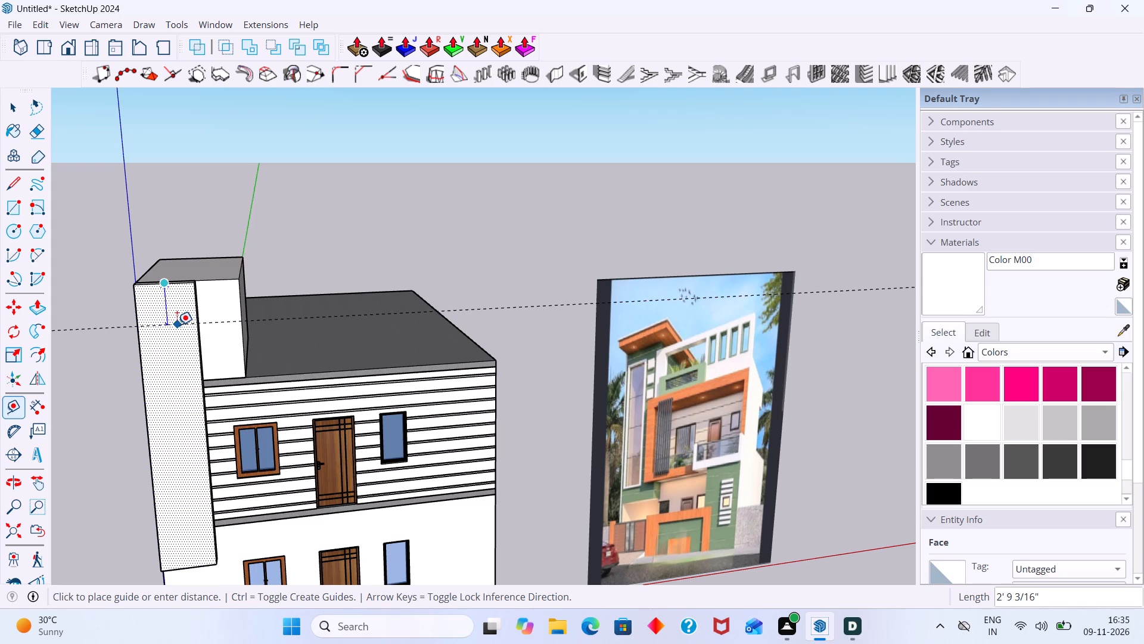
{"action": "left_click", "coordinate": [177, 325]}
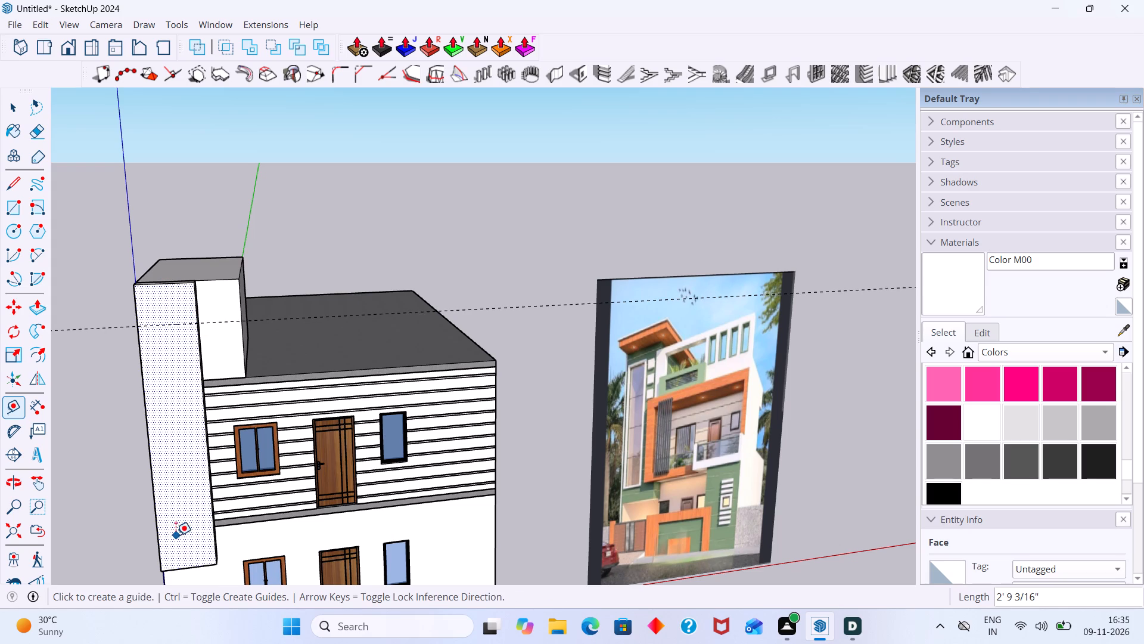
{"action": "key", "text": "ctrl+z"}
Place horizontal guides on the front strip's front face, 2' below its top edge and 2' above its bottom edge.
{"action": "left_click", "coordinate": [166, 284]}
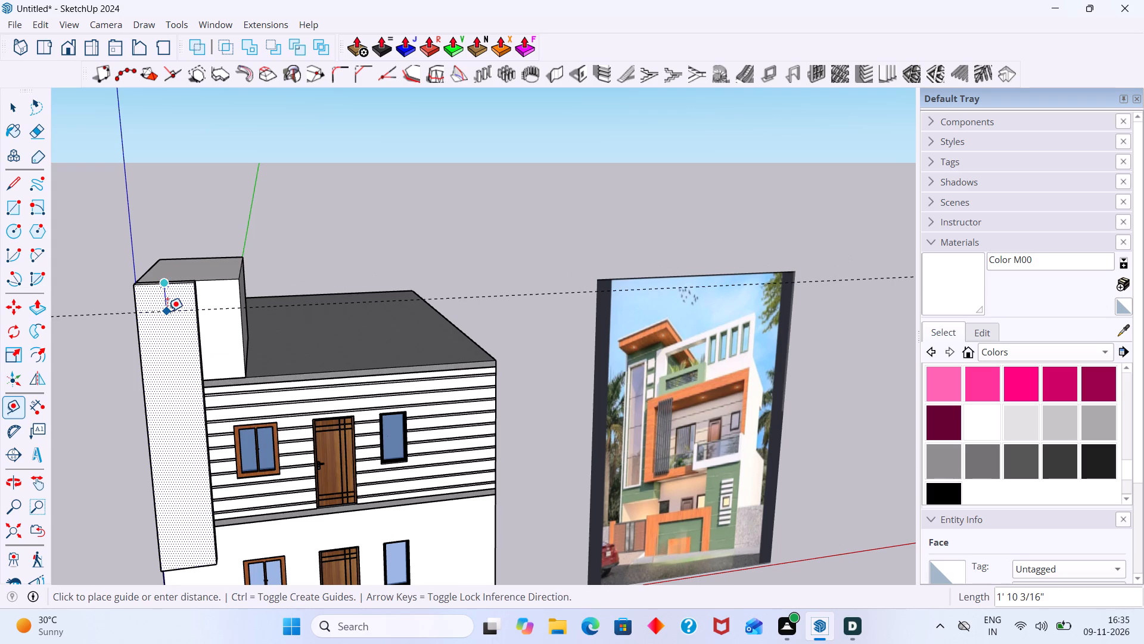
{"action": "type", "text": "2'"}
{"action": "key", "text": "Return"}
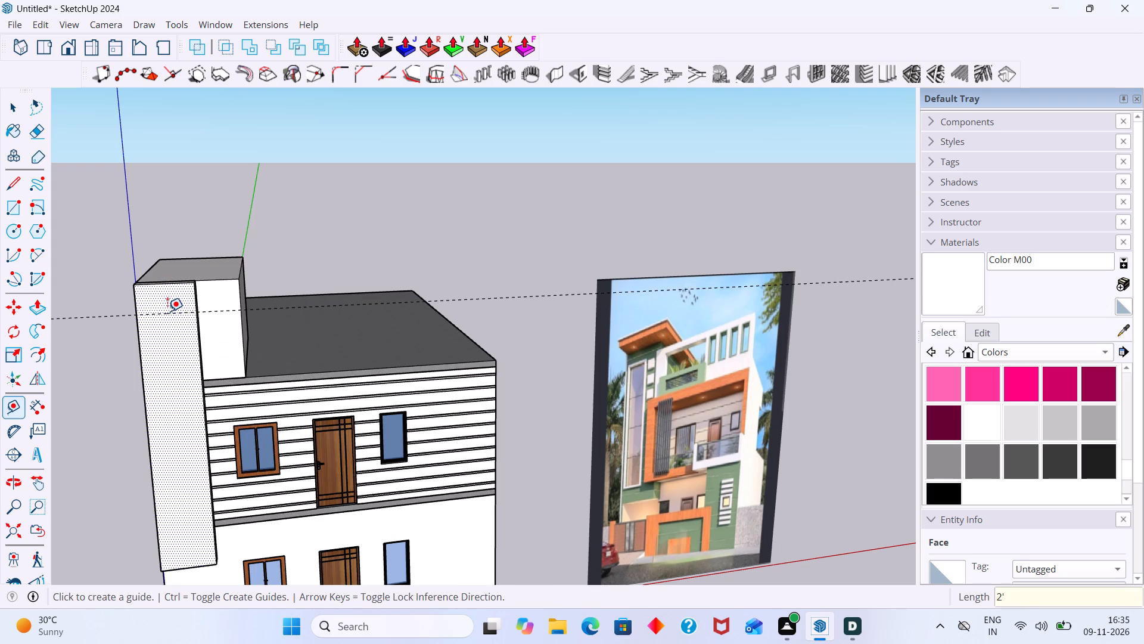
{"action": "left_click", "coordinate": [186, 569]}
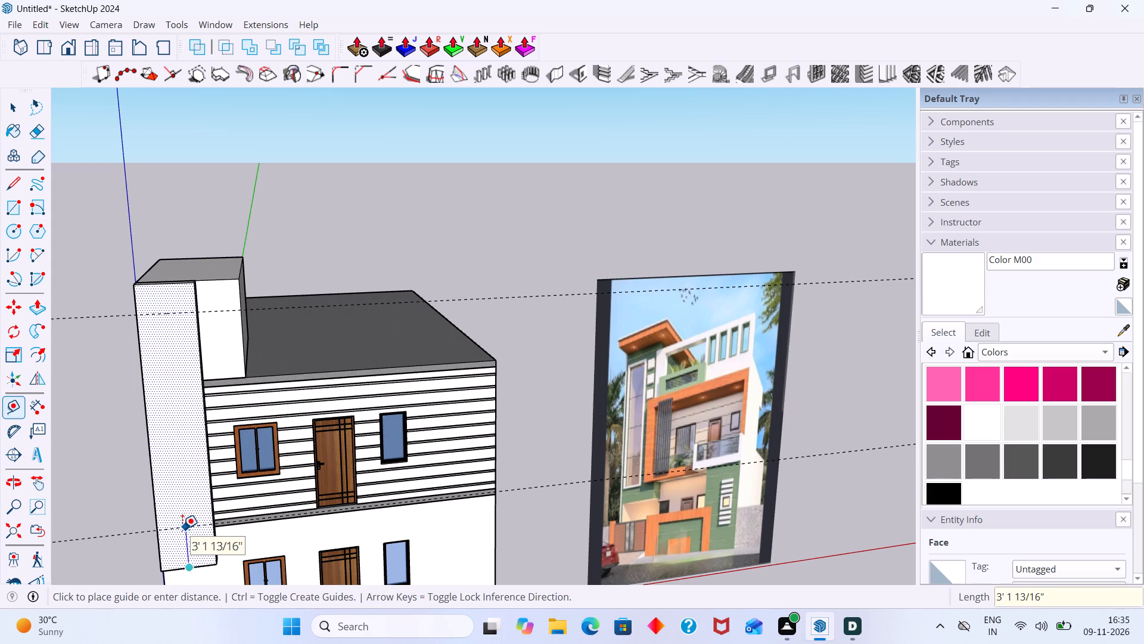
{"action": "type", "text": "2'"}
{"action": "key", "text": "Return"}
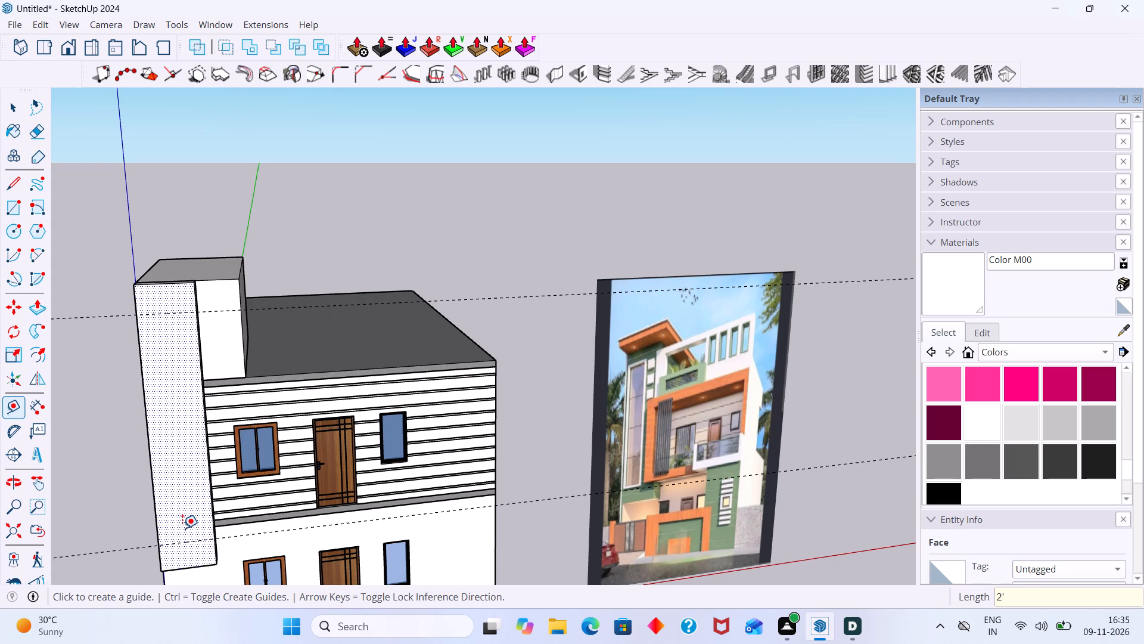
{"action": "key", "text": "space"}
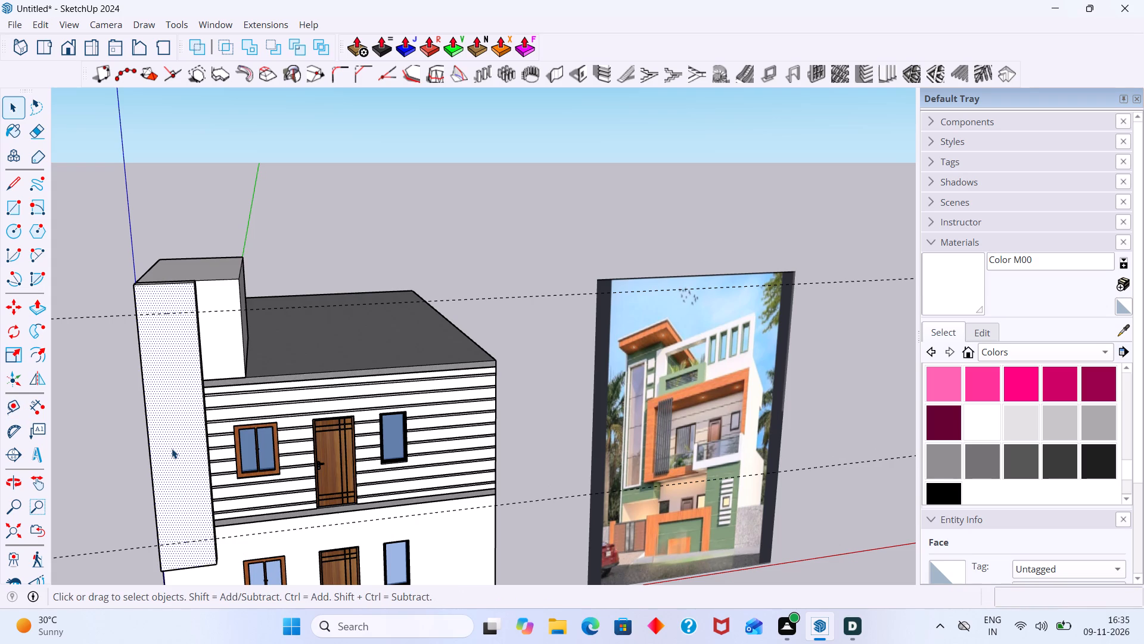
Draw two horizontal lines across the front strip's front face along the upper and lower guides.
{"action": "key", "text": "l"}
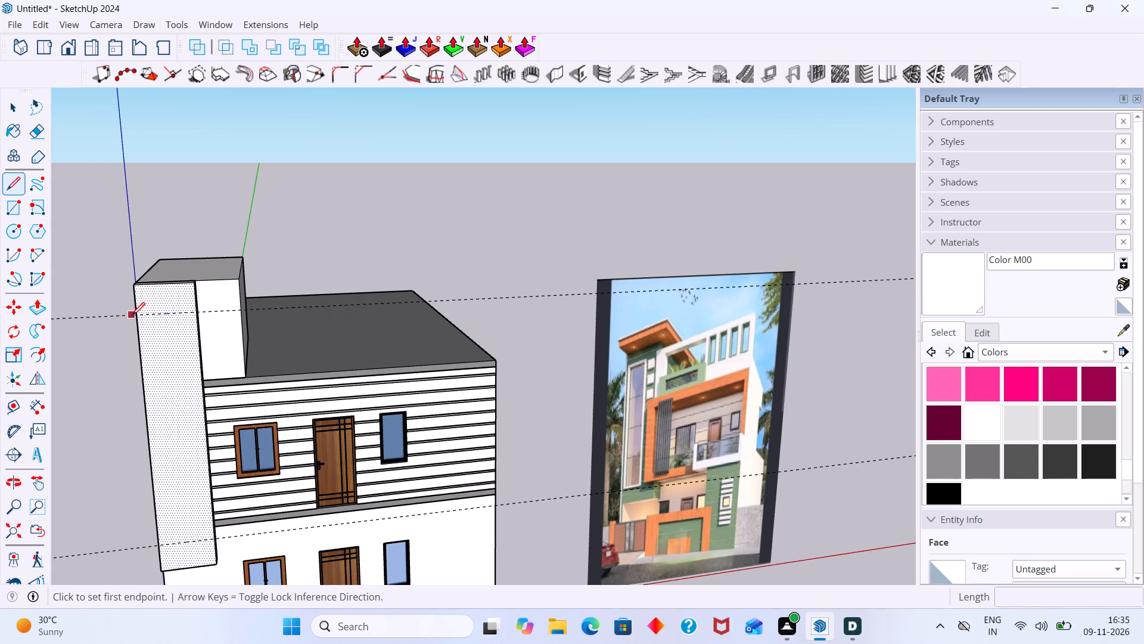
{"action": "left_click", "coordinate": [135, 315]}
{"action": "left_click", "coordinate": [198, 312]}
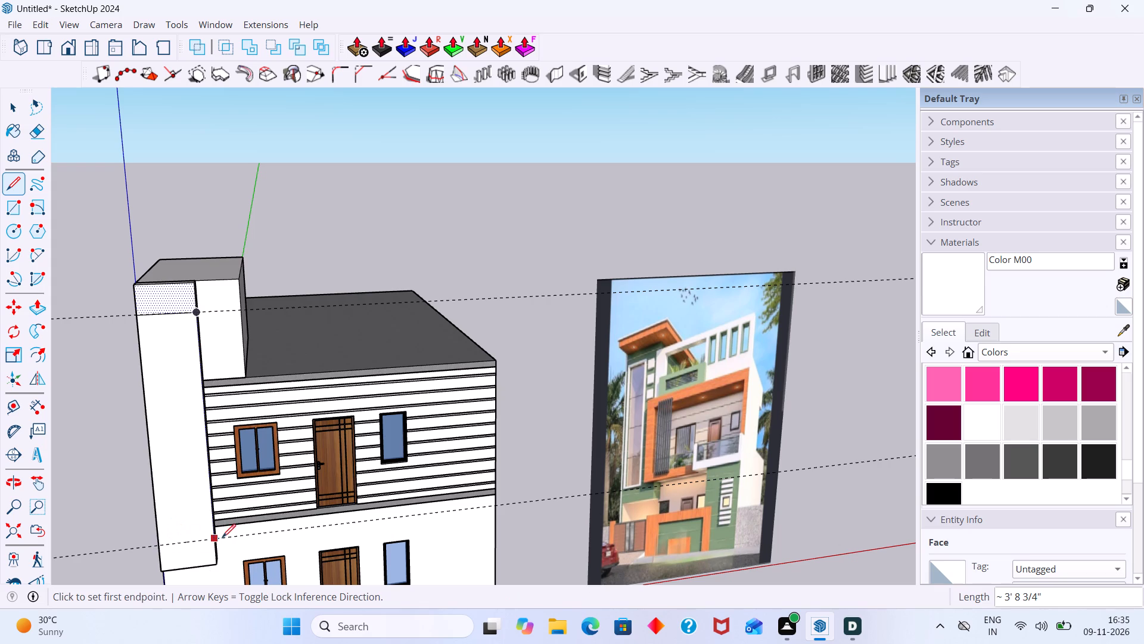
{"action": "left_click", "coordinate": [215, 539]}
{"action": "left_click", "coordinate": [160, 541]}
{"action": "left_click", "coordinate": [178, 491]}
{"action": "key", "text": "space"}
Offset the strip face between the two lines inward by about 1' to outline a tall narrow panel.
{"action": "left_click", "coordinate": [175, 493]}
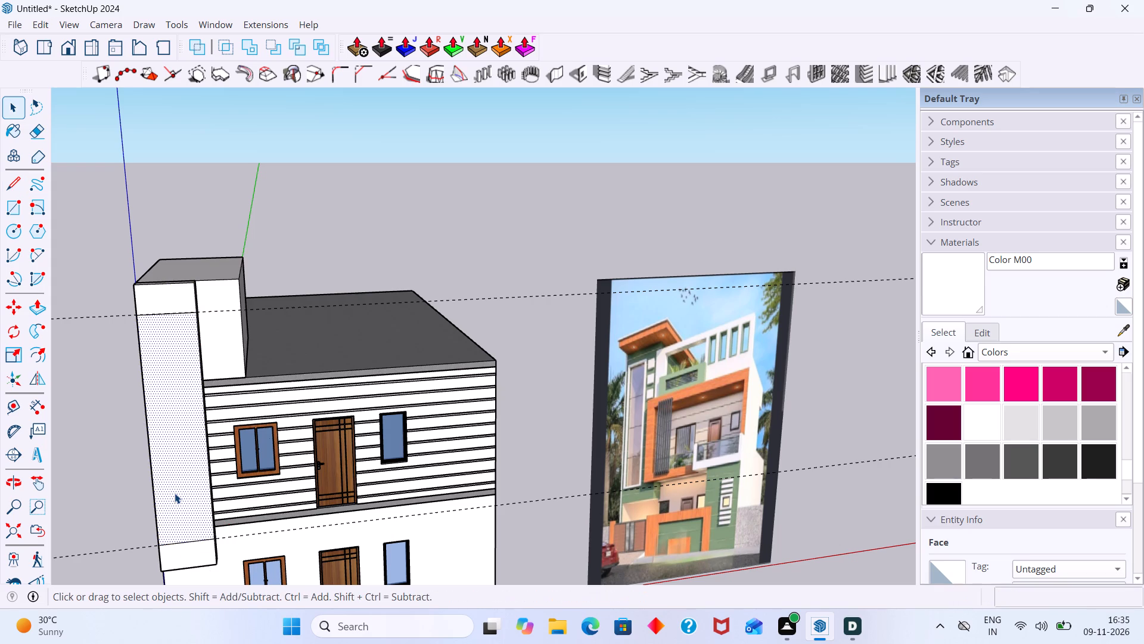
{"action": "key", "text": "f"}
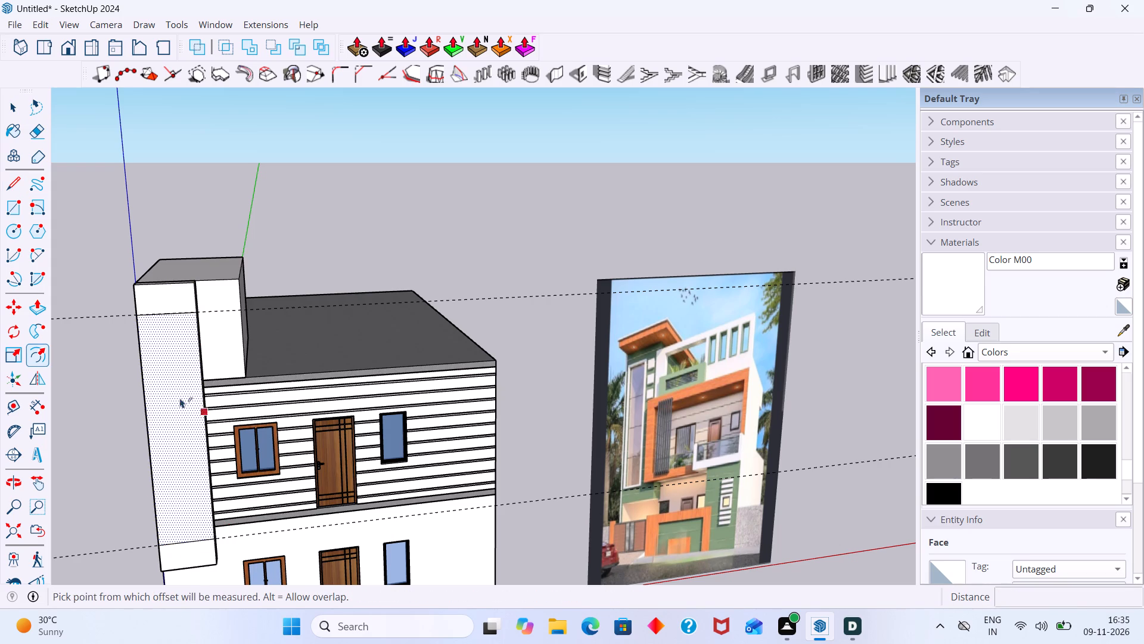
{"action": "left_click", "coordinate": [170, 412]}
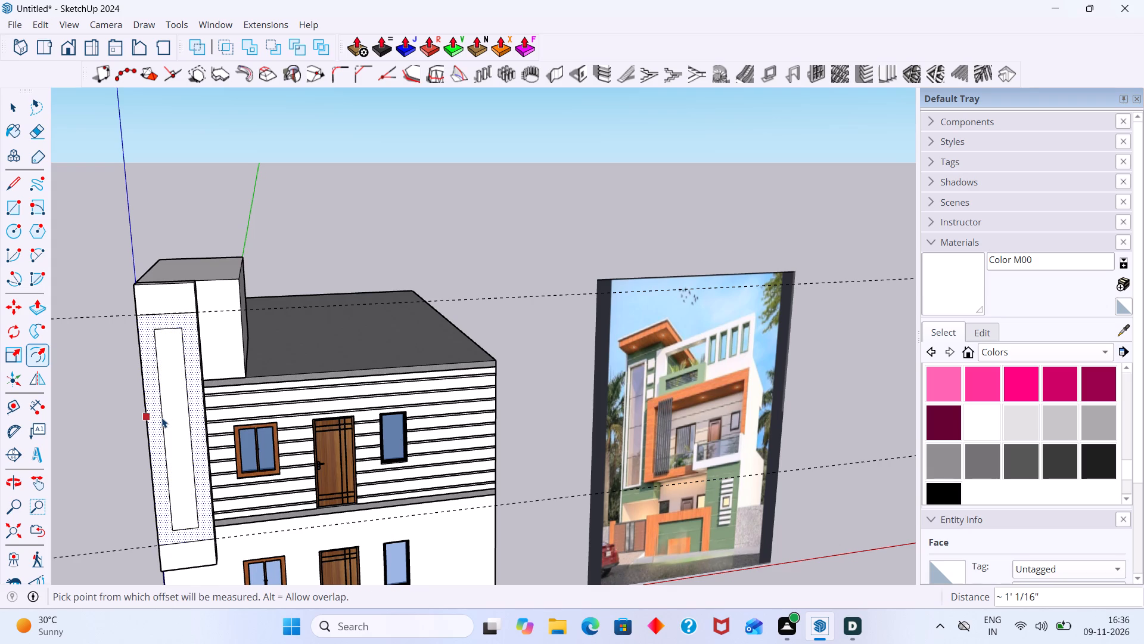
{"action": "key", "text": "space"}
Move the inner panel face with its edges about 6 7/16" horizontally toward the strip's outer edge, away from the windows.
{"action": "left_click", "coordinate": [166, 420]}
{"action": "left_click", "coordinate": [166, 420]}
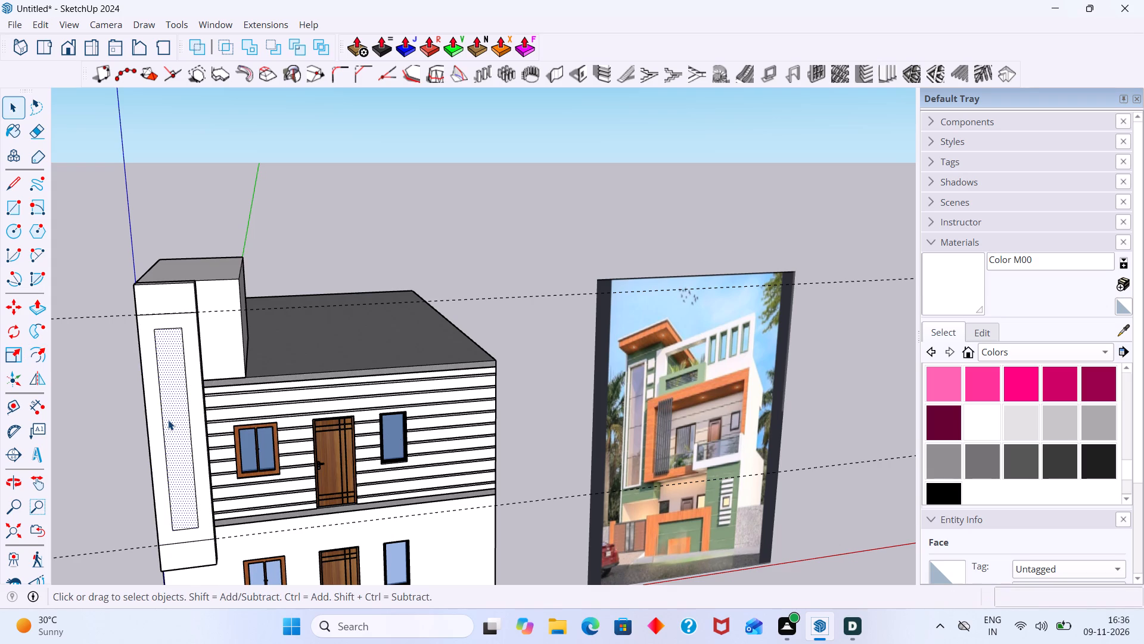
{"action": "double_click", "coordinate": [168, 420]}
{"action": "key", "text": "m"}
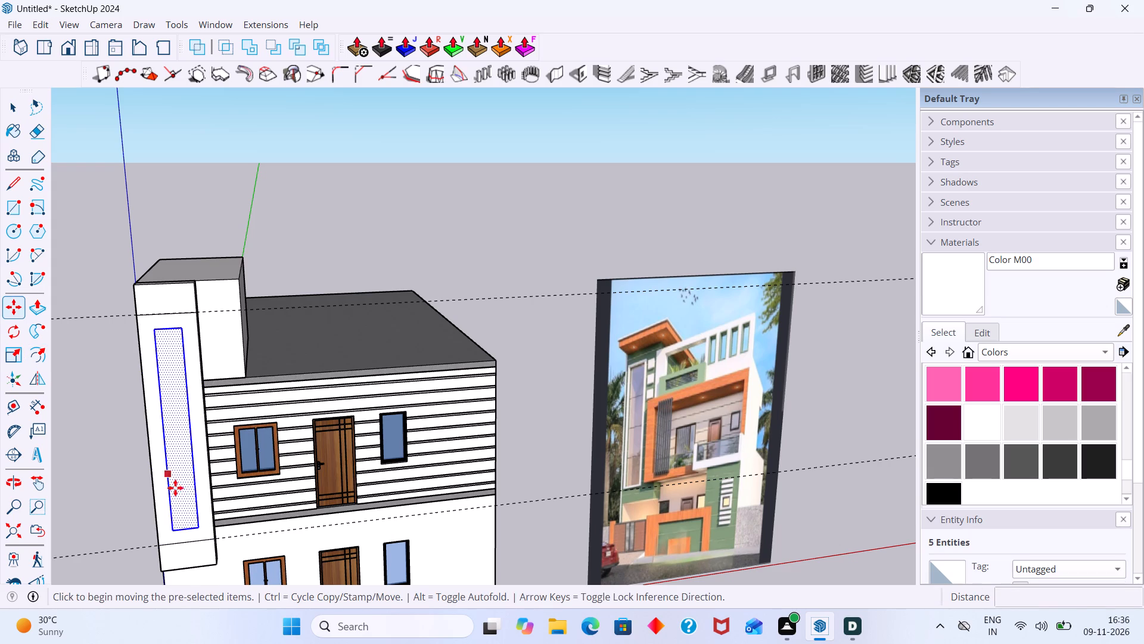
{"action": "left_click", "coordinate": [172, 530]}
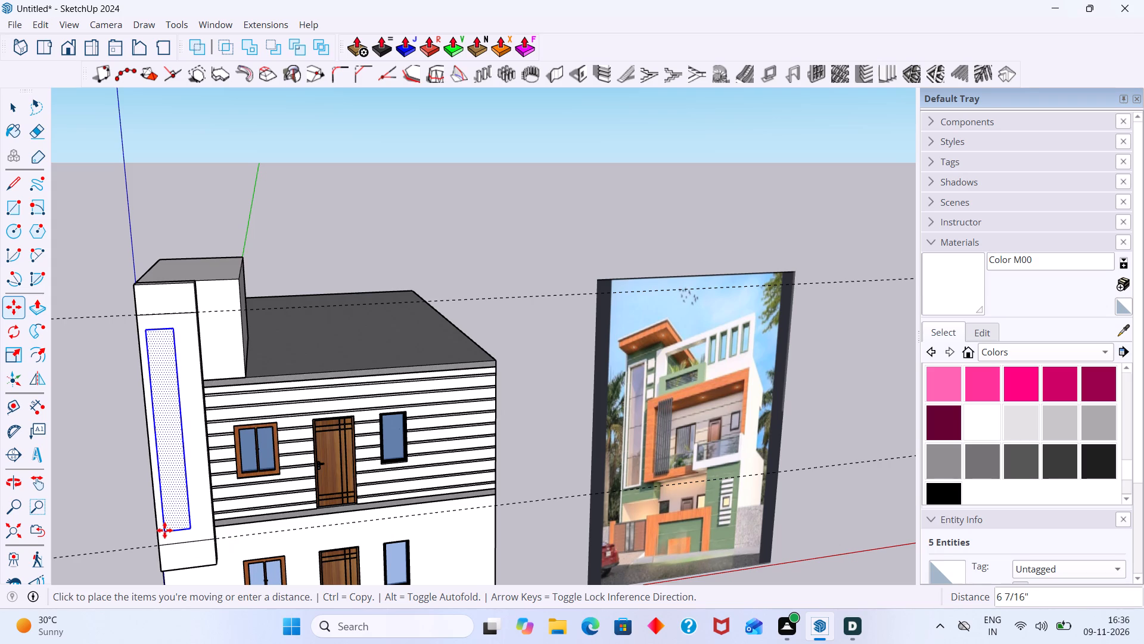
{"action": "left_click", "coordinate": [164, 530]}
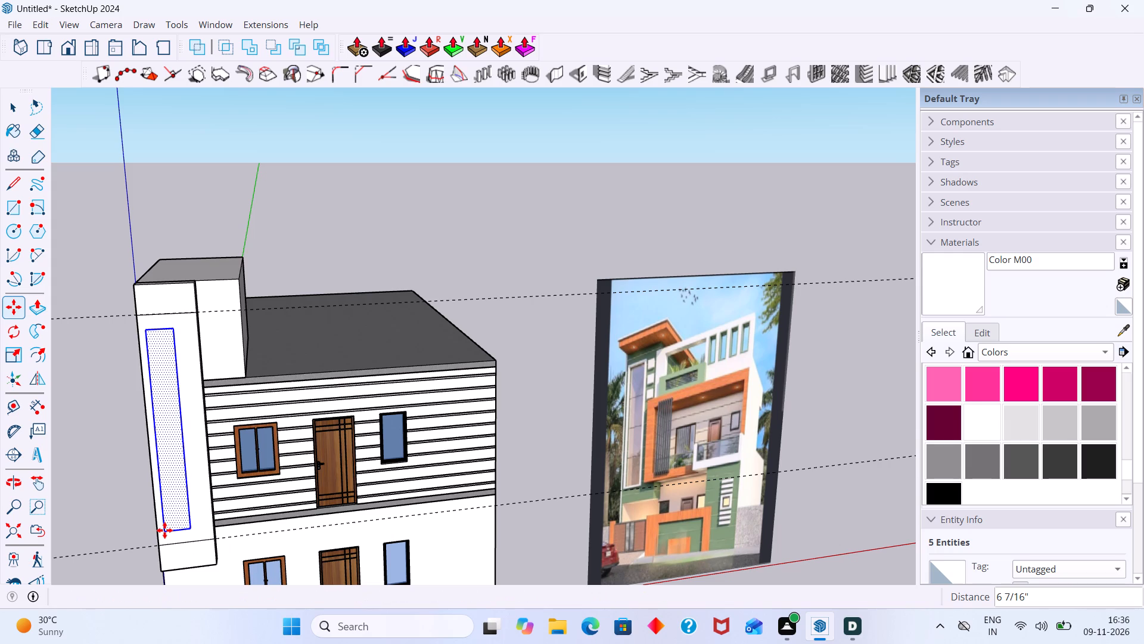
{"action": "key", "text": "space"}
{"action": "left_click", "coordinate": [130, 516]}
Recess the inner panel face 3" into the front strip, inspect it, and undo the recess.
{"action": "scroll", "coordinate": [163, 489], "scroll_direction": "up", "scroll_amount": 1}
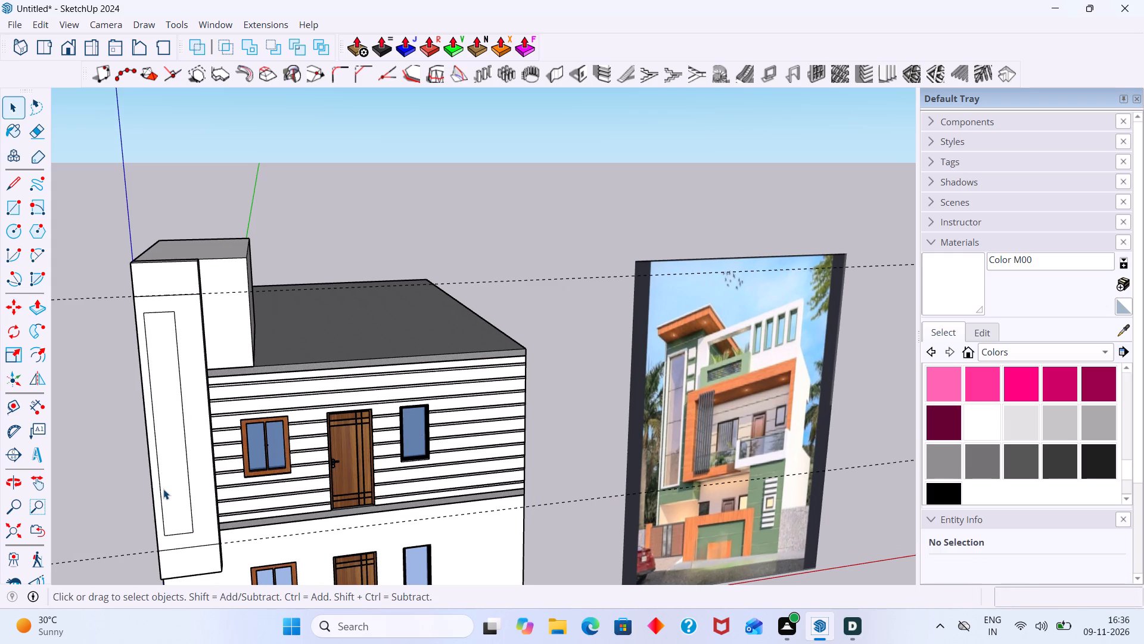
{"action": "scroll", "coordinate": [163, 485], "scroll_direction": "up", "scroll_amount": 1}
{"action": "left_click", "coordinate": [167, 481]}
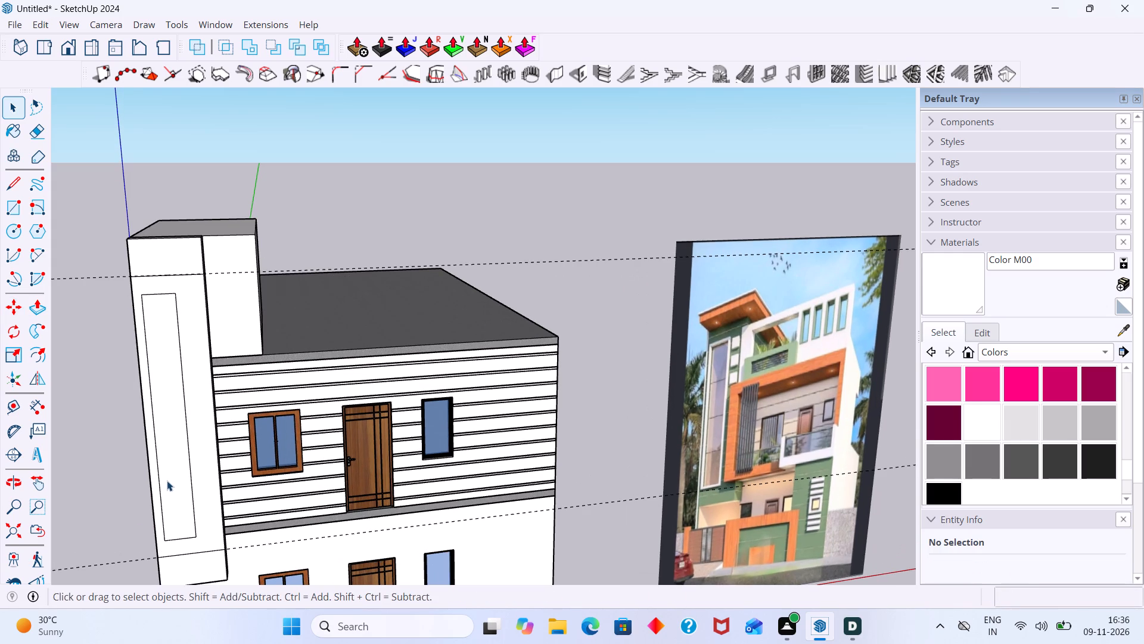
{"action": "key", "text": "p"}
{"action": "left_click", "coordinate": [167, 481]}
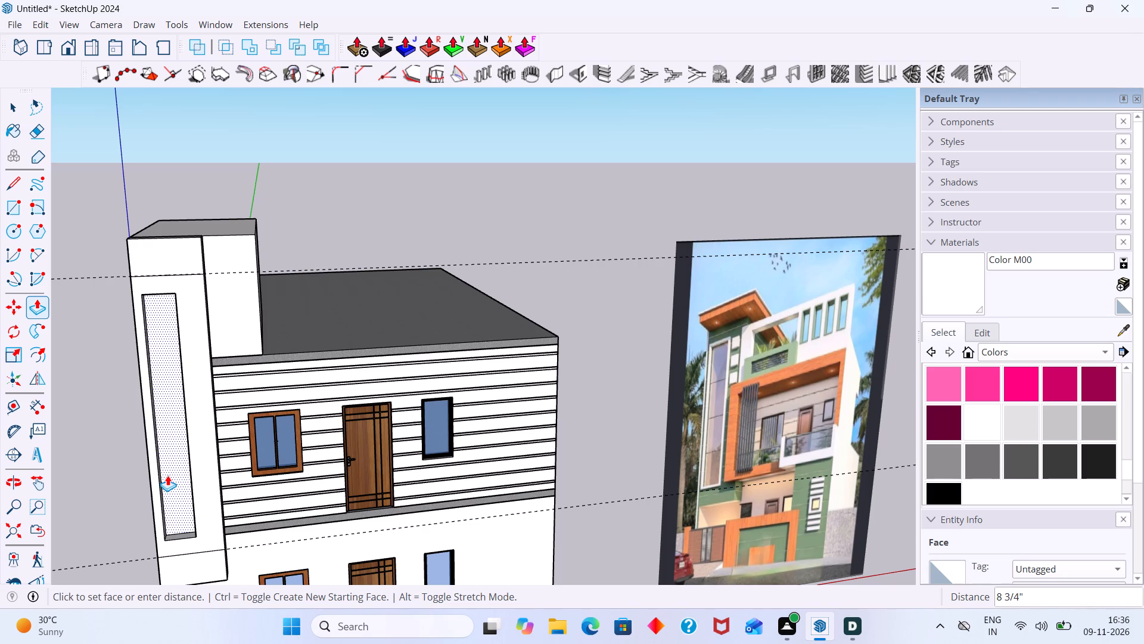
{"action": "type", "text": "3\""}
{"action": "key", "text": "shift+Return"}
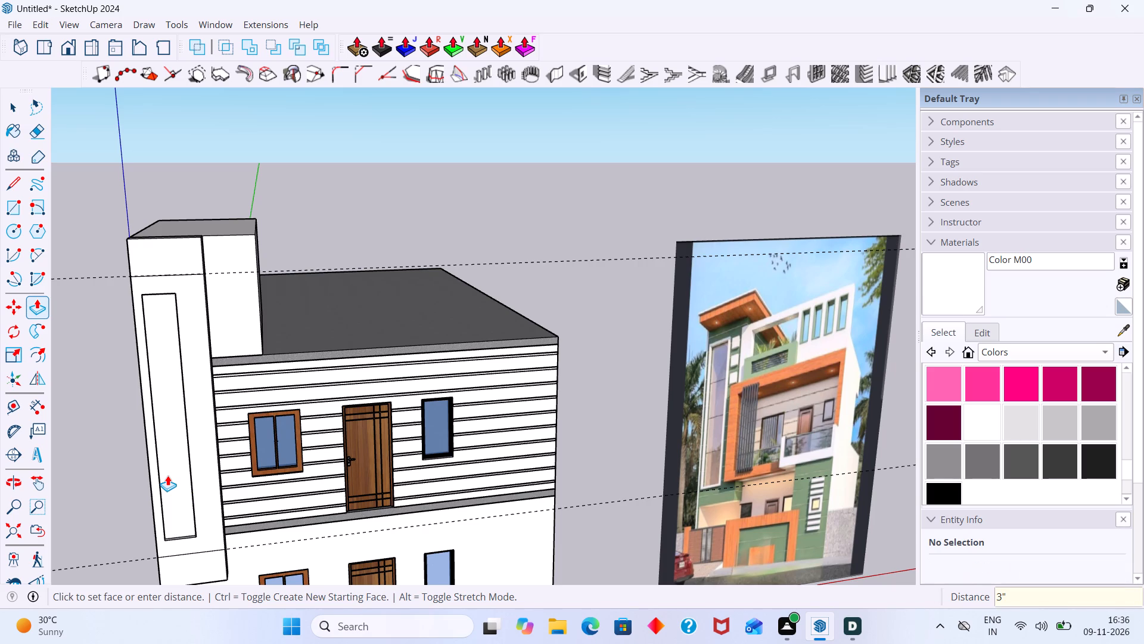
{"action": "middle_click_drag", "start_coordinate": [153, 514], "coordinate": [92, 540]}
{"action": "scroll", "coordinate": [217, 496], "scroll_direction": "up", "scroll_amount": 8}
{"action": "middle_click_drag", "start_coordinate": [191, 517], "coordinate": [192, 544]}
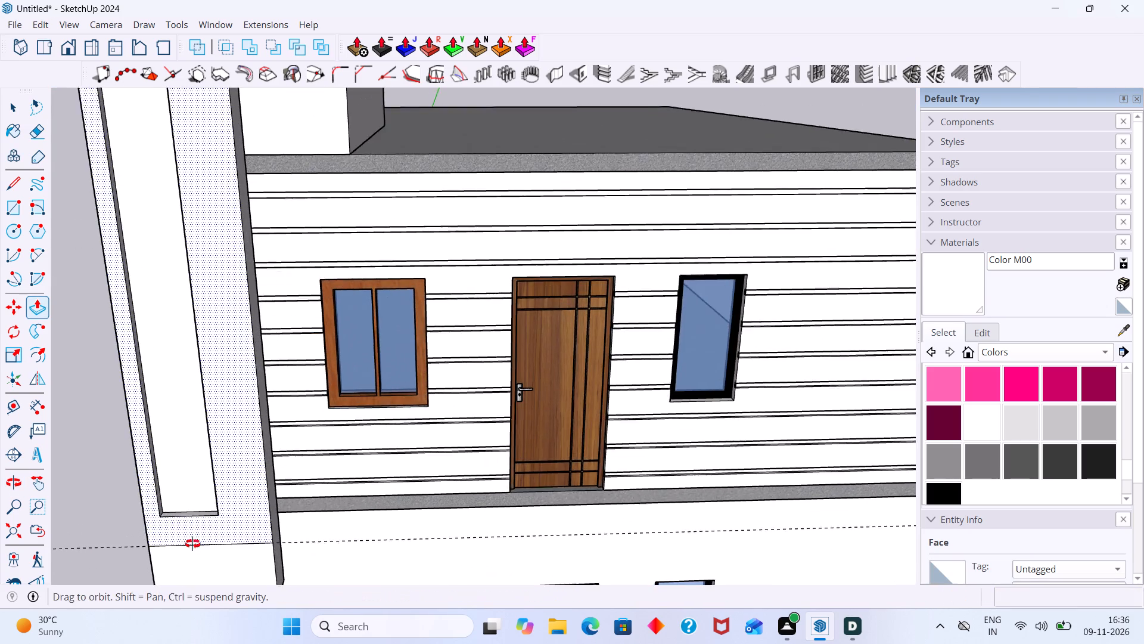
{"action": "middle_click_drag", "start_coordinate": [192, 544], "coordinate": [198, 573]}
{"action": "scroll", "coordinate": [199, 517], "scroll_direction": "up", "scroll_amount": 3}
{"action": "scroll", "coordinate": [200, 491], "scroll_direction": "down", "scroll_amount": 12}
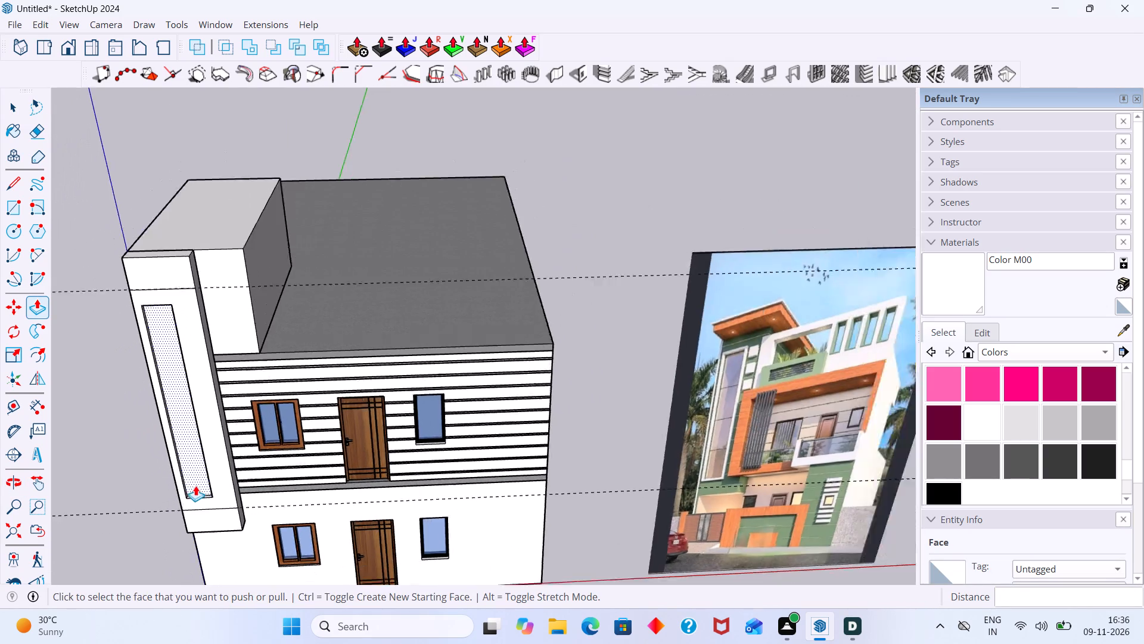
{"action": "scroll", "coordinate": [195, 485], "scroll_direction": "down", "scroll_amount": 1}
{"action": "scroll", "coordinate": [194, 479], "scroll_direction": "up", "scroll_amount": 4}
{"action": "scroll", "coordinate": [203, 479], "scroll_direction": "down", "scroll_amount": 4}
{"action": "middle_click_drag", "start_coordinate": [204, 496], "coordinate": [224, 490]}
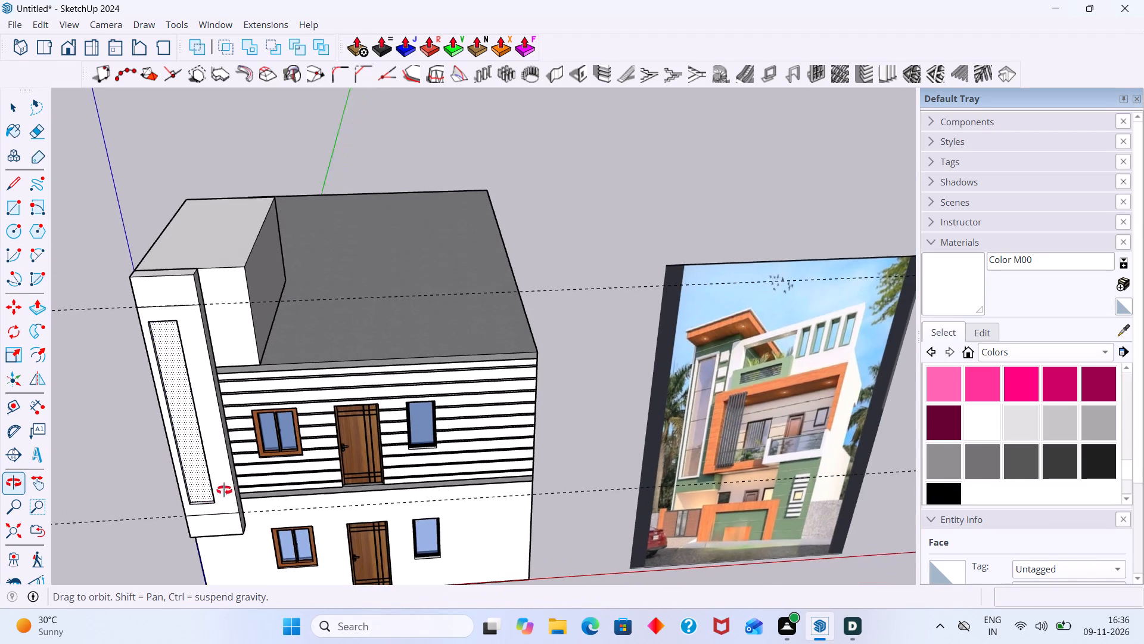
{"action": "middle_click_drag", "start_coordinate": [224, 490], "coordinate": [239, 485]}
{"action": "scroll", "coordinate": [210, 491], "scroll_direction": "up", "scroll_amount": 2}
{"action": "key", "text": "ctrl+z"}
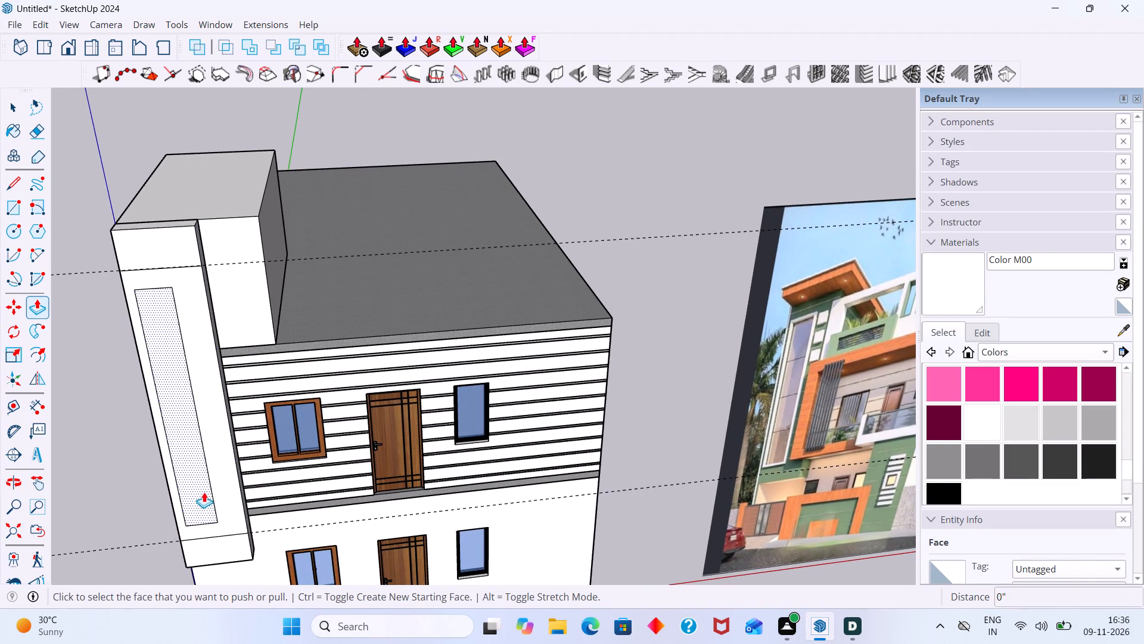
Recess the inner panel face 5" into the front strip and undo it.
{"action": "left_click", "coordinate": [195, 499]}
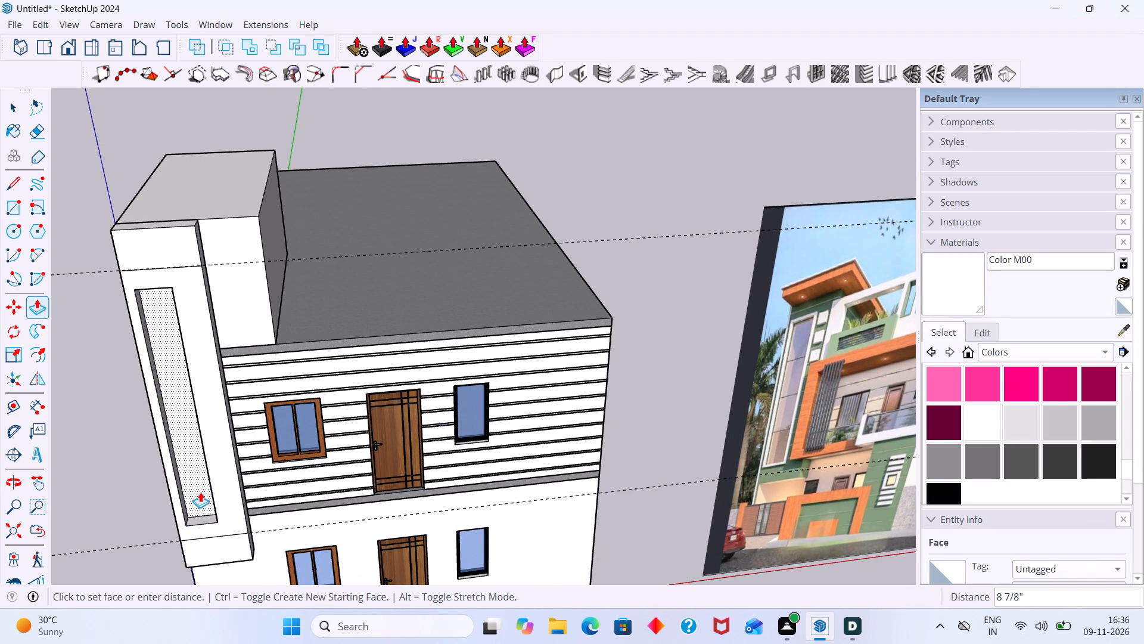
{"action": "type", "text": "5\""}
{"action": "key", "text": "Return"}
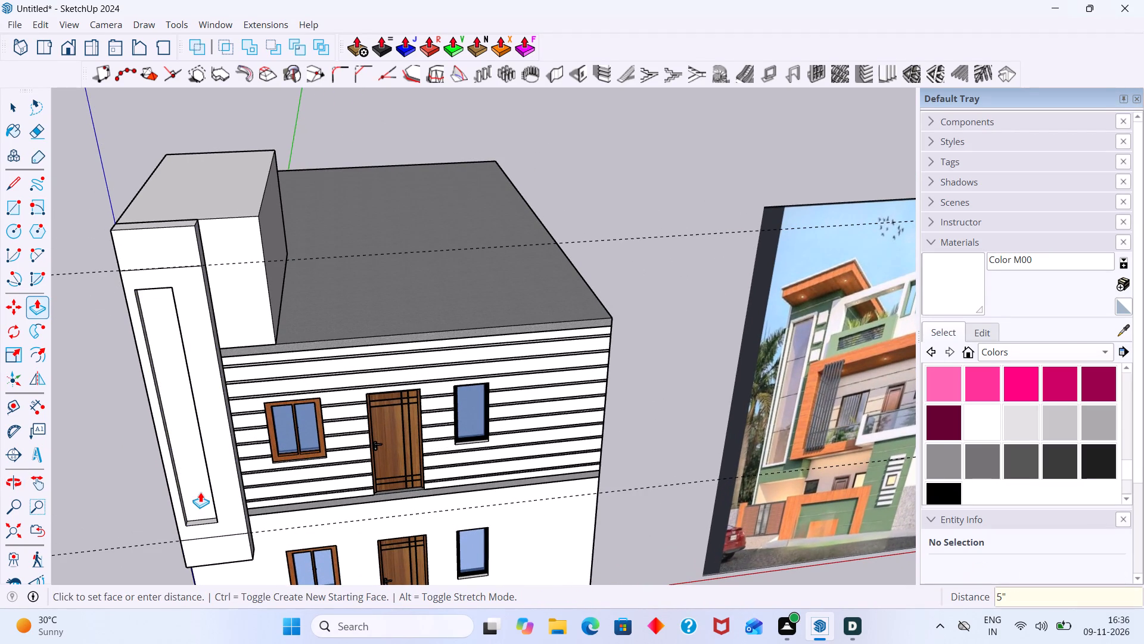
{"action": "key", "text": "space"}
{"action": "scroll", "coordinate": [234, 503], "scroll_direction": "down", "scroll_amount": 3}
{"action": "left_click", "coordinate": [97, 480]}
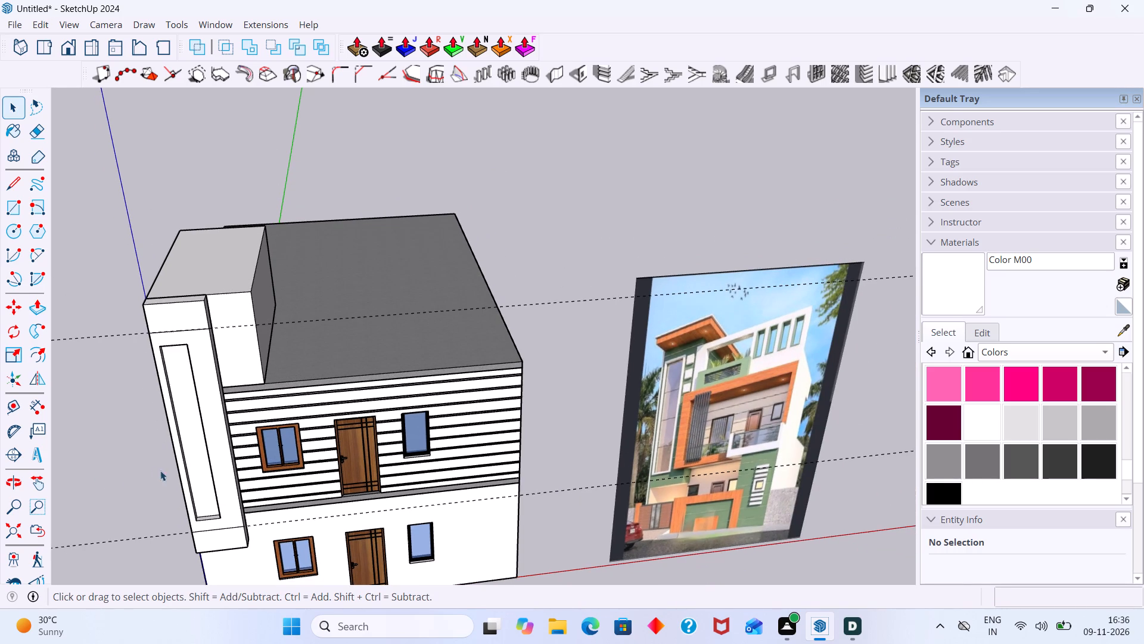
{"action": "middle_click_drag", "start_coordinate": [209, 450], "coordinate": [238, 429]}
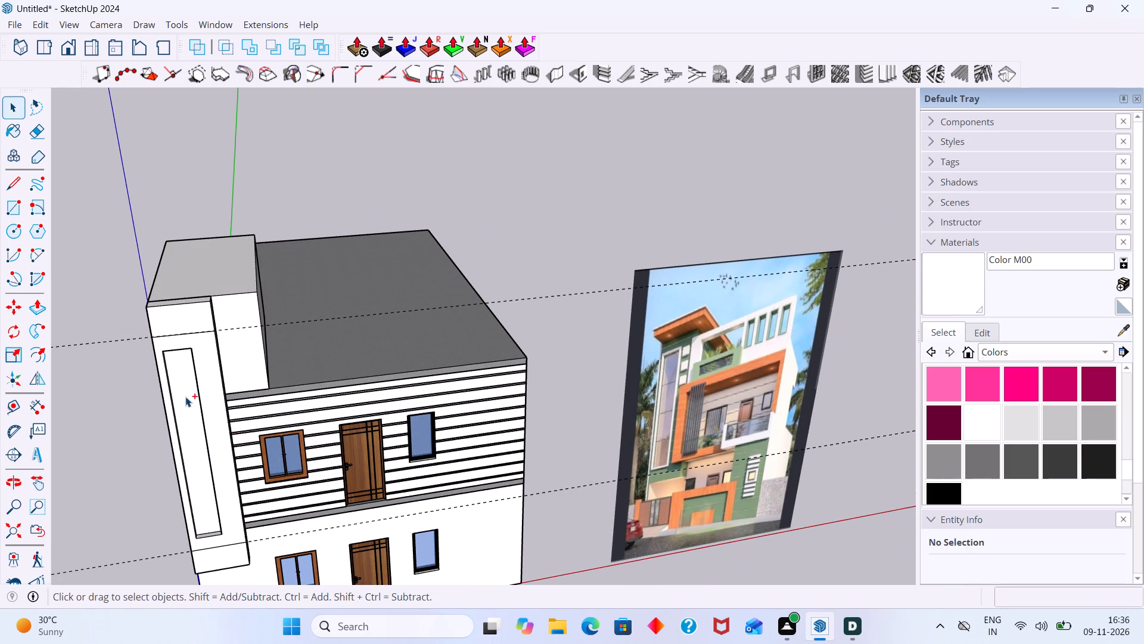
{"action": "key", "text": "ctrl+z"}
Widen the panel by moving its vertical edge nearest the windows outward about 3 1/2" along the red axis.
{"action": "scroll", "coordinate": [182, 396], "scroll_direction": "up", "scroll_amount": 2}
{"action": "left_click", "coordinate": [175, 403]}
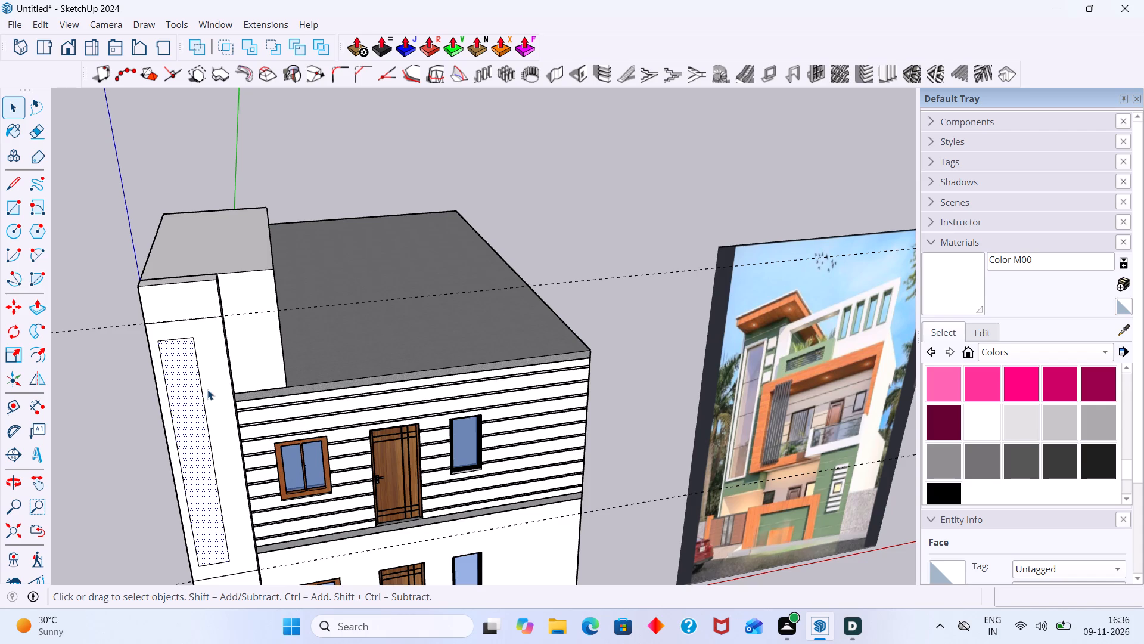
{"action": "left_click", "coordinate": [202, 391]}
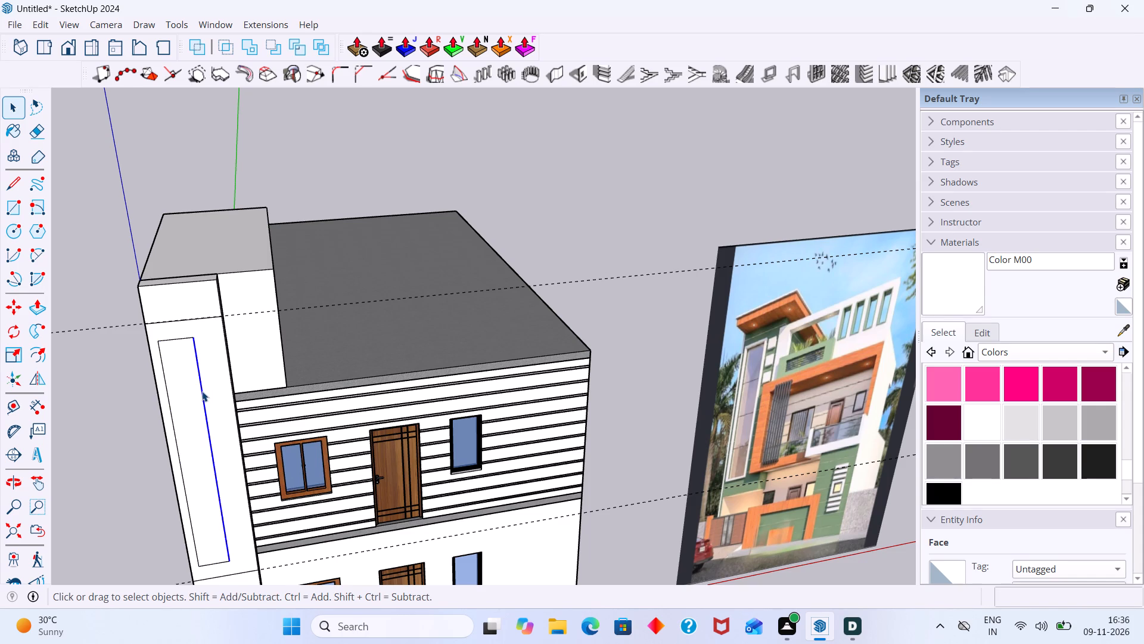
{"action": "key", "text": "m"}
{"action": "left_click", "coordinate": [202, 391]}
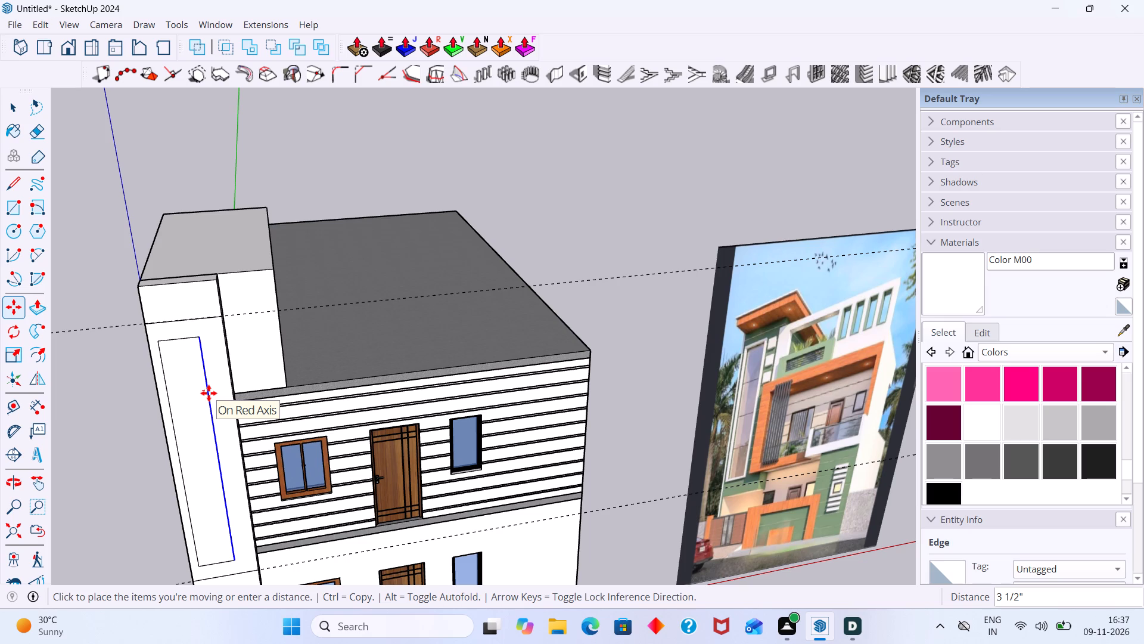
{"action": "left_click", "coordinate": [209, 393]}
{"action": "key", "text": "space"}
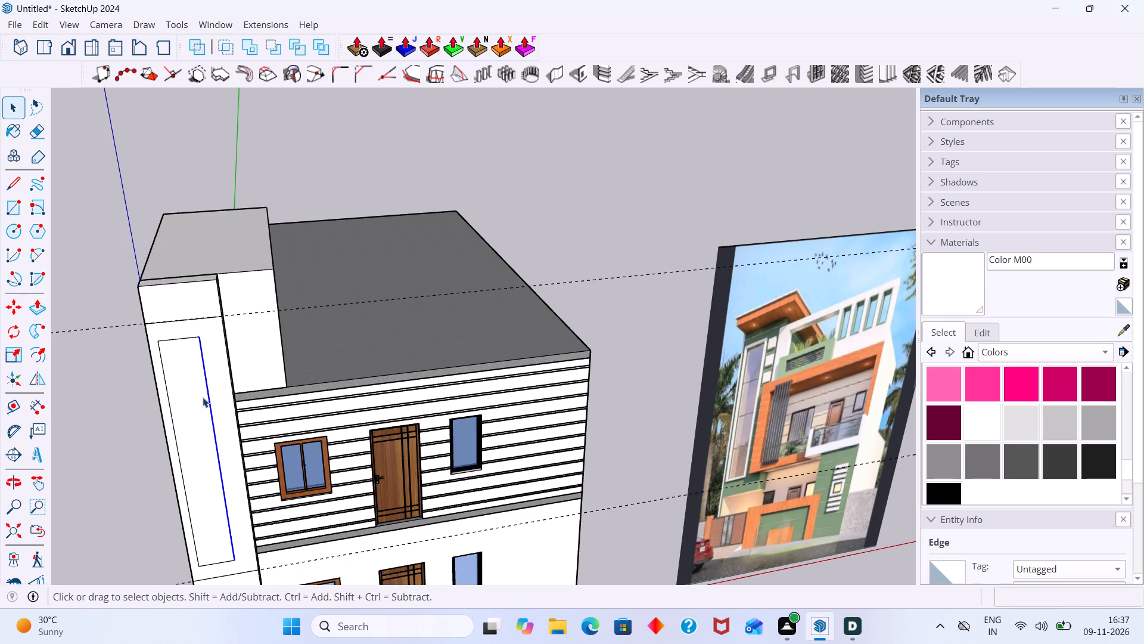
Offset the widened panel's outline inward by about 2 1/2" to form a frame border.
{"action": "left_click", "coordinate": [198, 400]}
{"action": "key", "text": "f"}
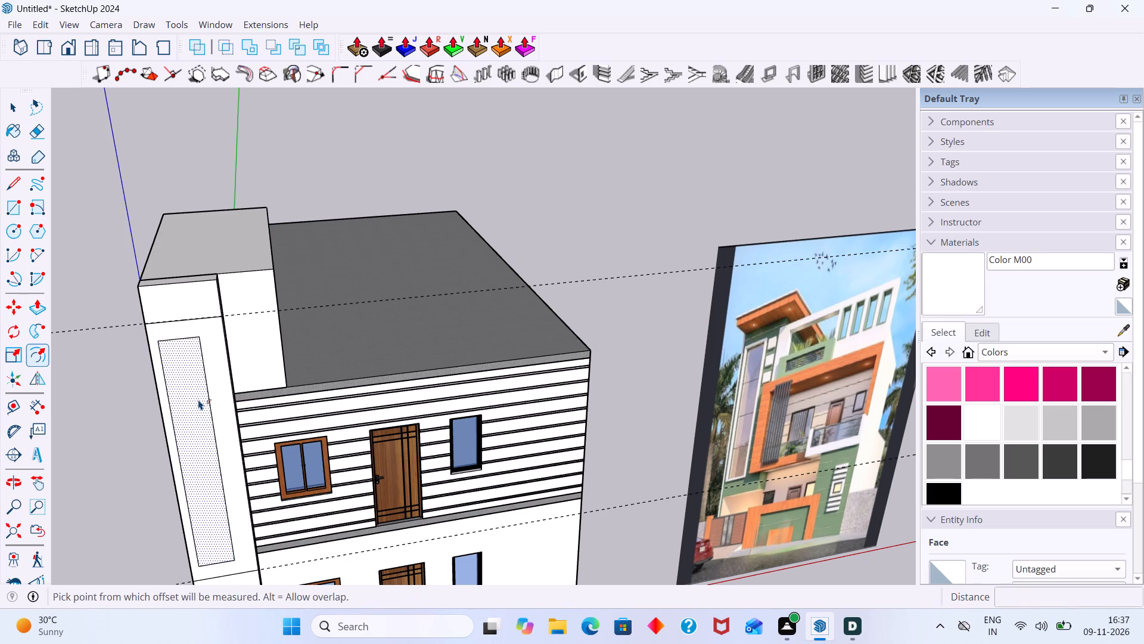
{"action": "left_click", "coordinate": [198, 400]}
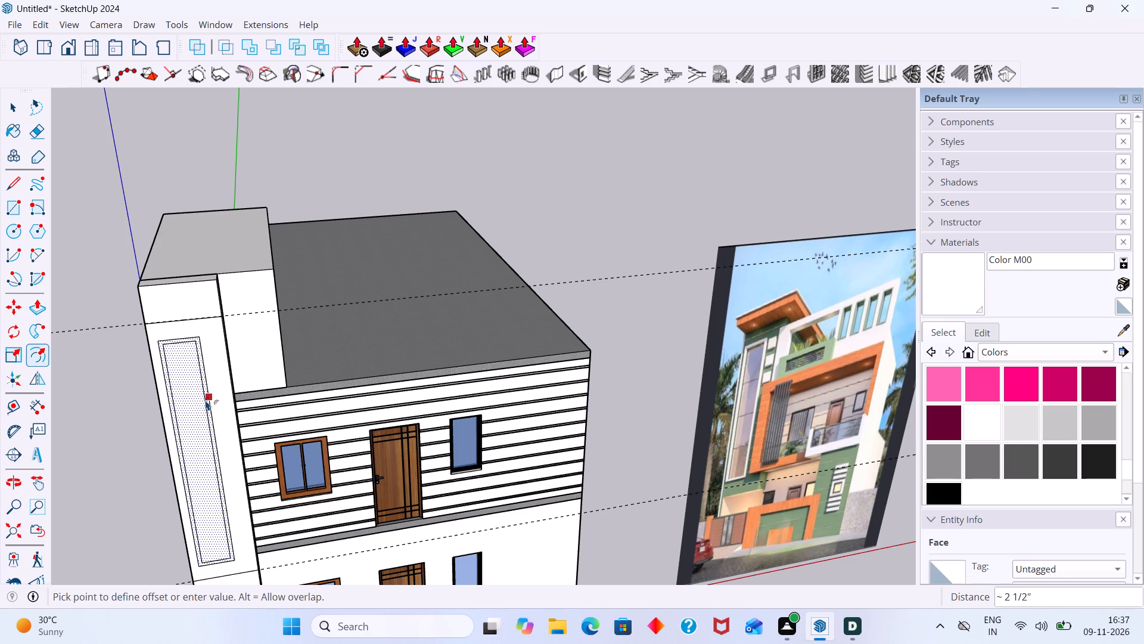
{"action": "left_click", "coordinate": [206, 400]}
{"action": "key", "text": "space"}
Push the panel face inside the frame border 5" into the front strip.
{"action": "left_click", "coordinate": [200, 413]}
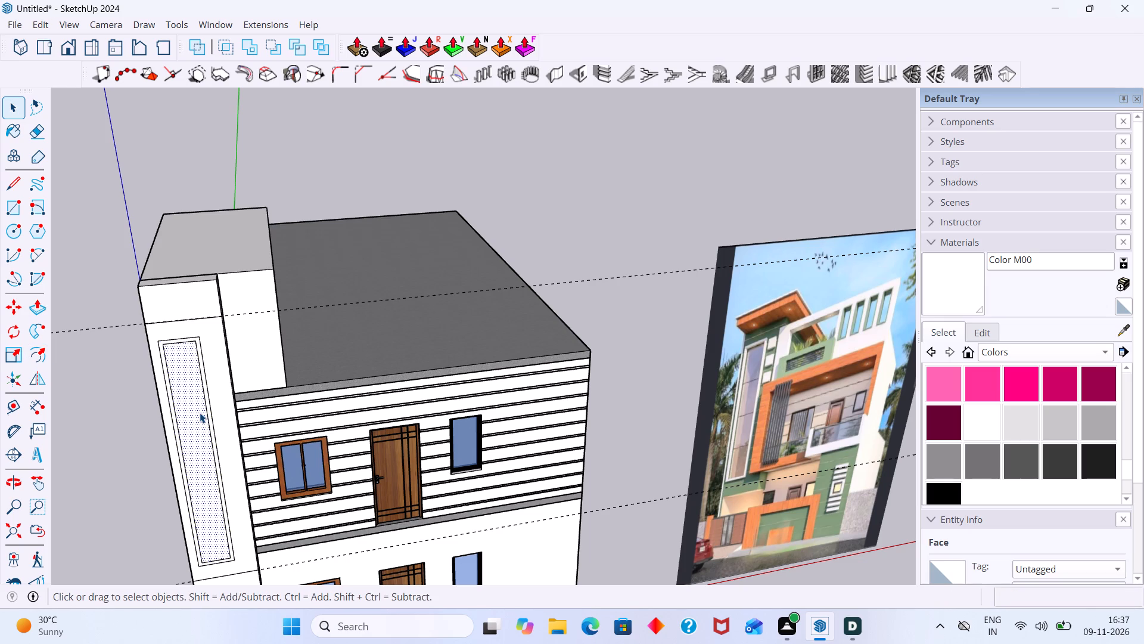
{"action": "key", "text": "p"}
{"action": "left_click", "coordinate": [200, 413]}
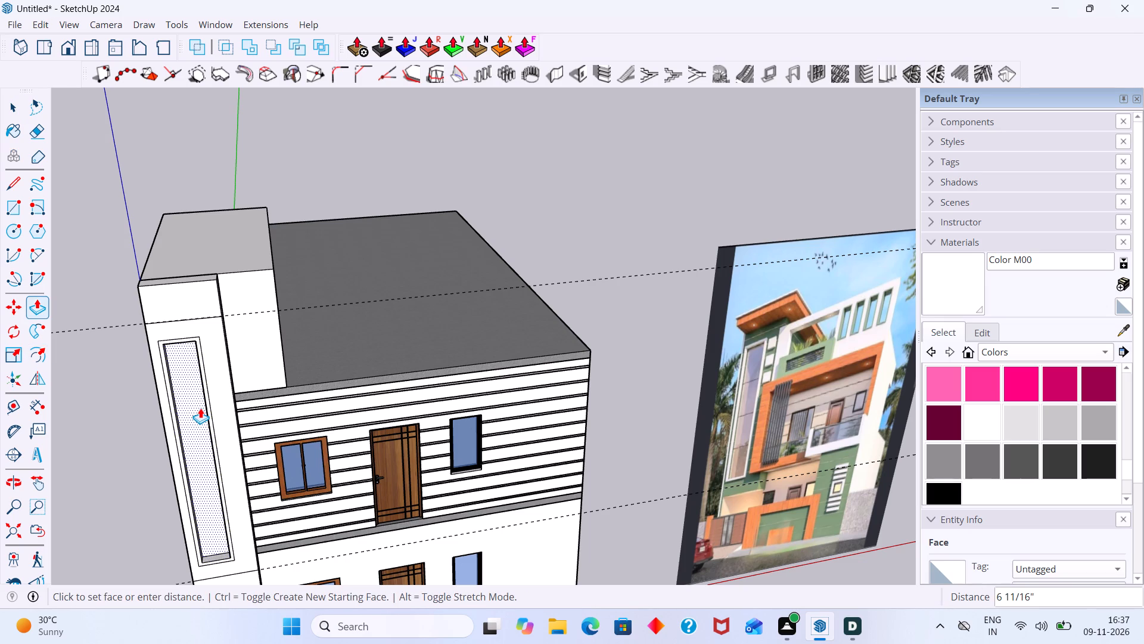
{"action": "type", "text": "5\""}
{"action": "key", "text": "Return"}
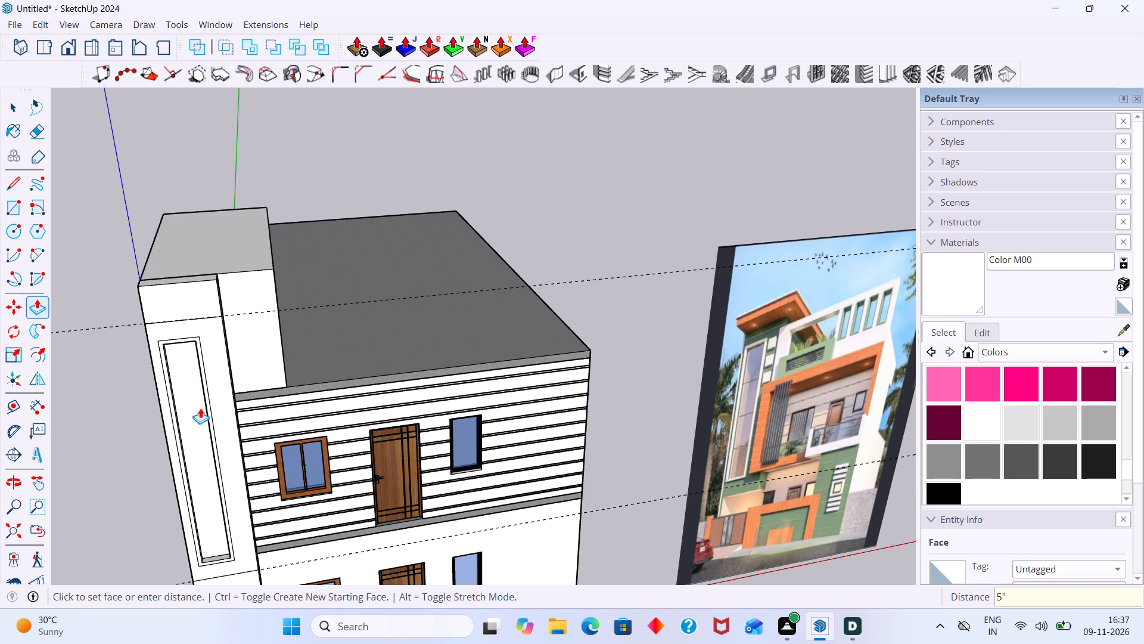
{"action": "key", "text": "space"}
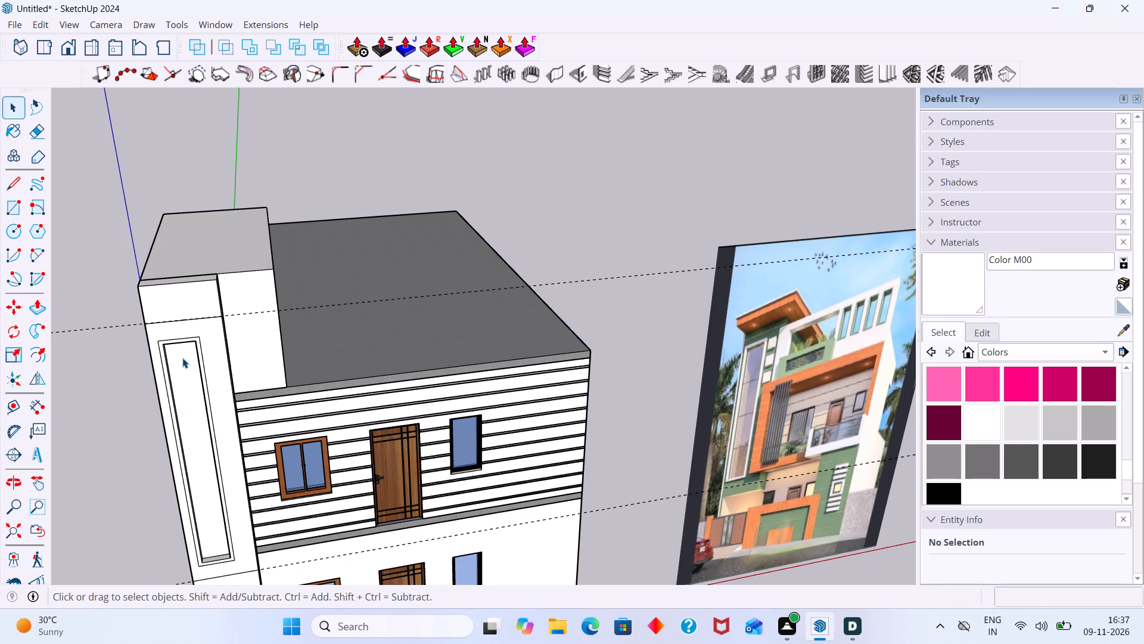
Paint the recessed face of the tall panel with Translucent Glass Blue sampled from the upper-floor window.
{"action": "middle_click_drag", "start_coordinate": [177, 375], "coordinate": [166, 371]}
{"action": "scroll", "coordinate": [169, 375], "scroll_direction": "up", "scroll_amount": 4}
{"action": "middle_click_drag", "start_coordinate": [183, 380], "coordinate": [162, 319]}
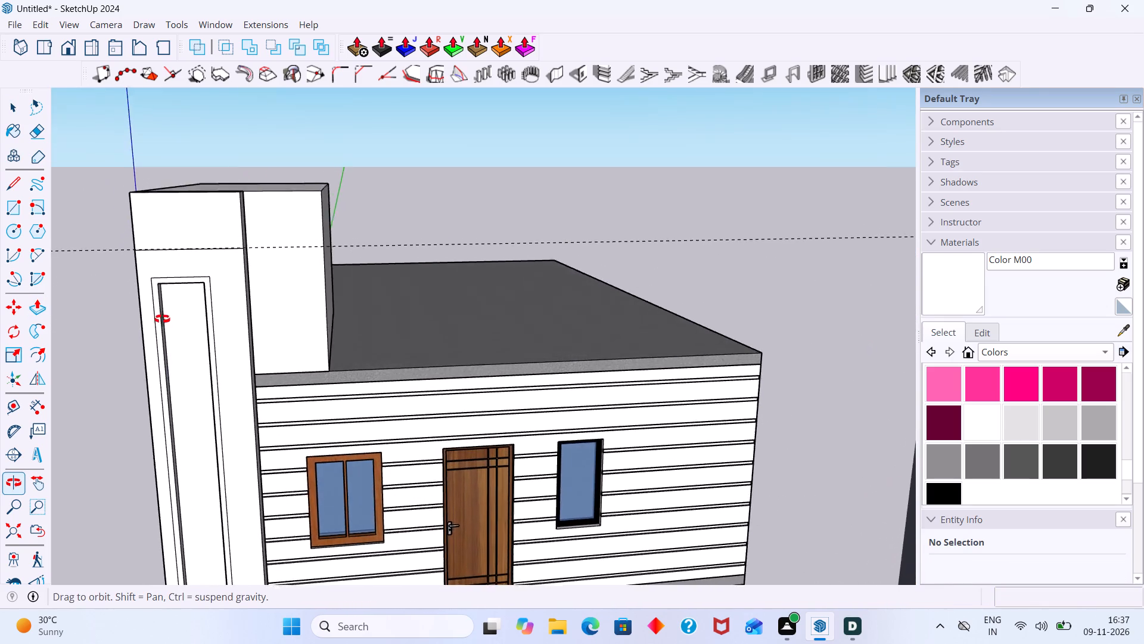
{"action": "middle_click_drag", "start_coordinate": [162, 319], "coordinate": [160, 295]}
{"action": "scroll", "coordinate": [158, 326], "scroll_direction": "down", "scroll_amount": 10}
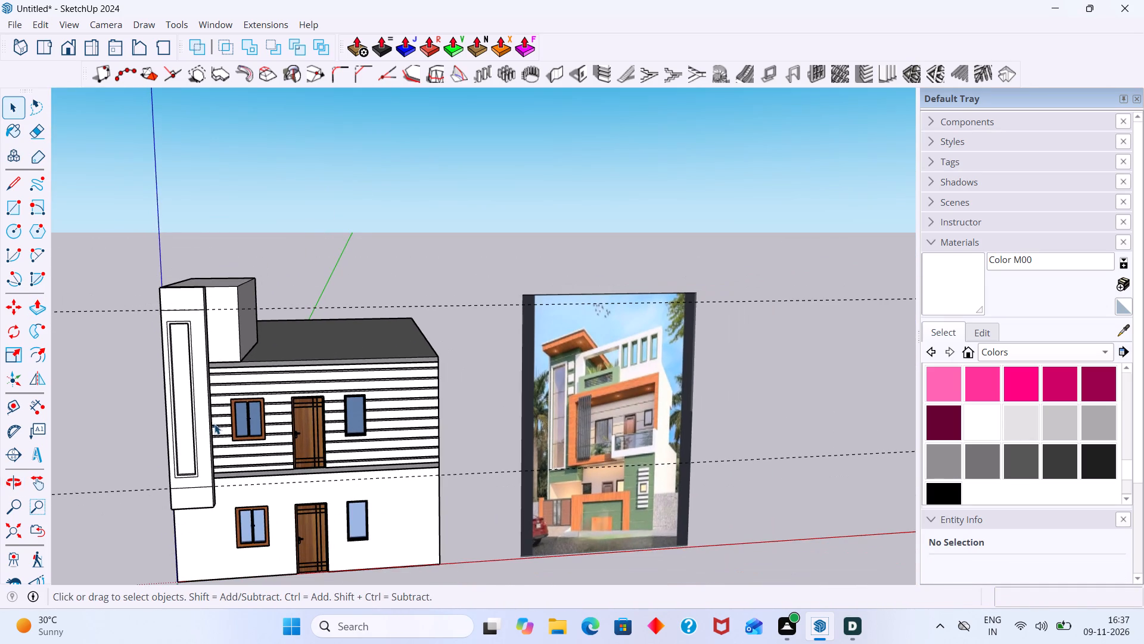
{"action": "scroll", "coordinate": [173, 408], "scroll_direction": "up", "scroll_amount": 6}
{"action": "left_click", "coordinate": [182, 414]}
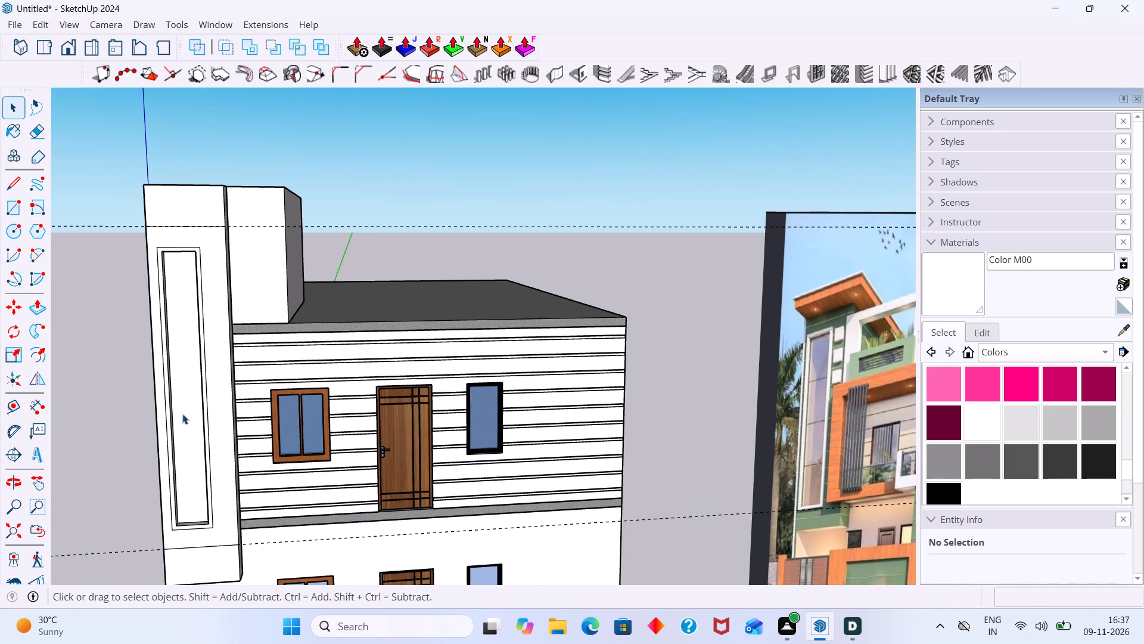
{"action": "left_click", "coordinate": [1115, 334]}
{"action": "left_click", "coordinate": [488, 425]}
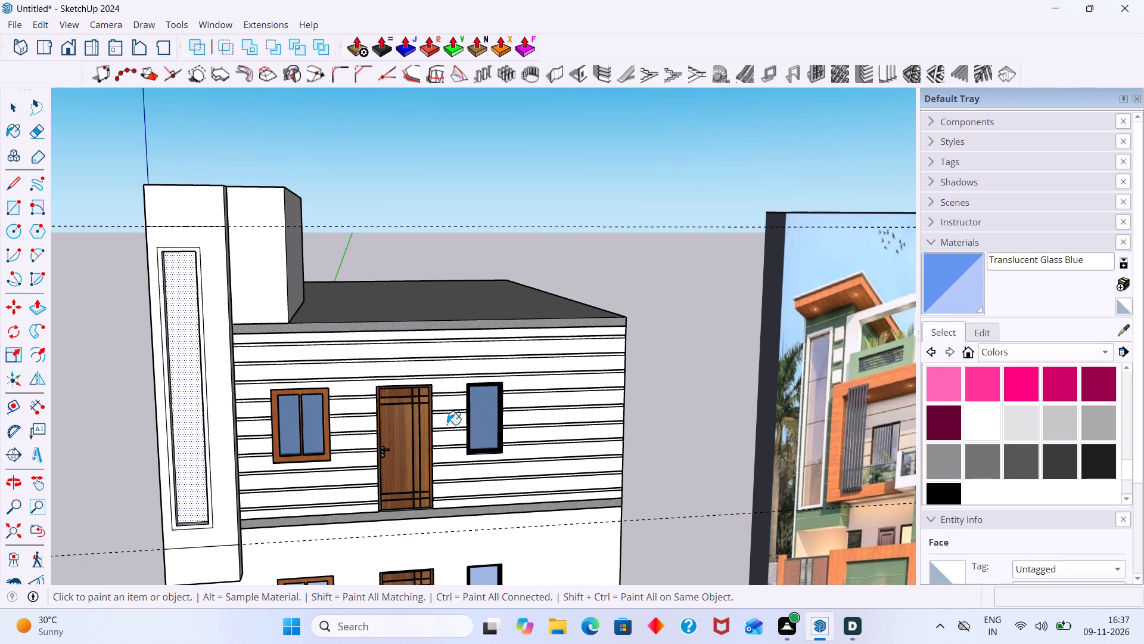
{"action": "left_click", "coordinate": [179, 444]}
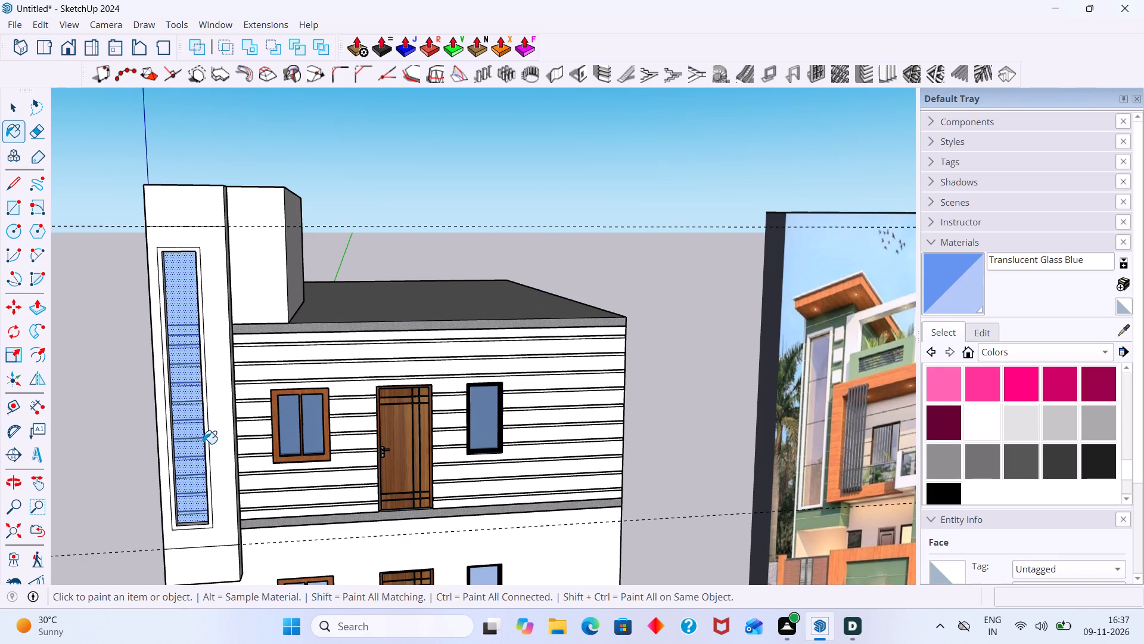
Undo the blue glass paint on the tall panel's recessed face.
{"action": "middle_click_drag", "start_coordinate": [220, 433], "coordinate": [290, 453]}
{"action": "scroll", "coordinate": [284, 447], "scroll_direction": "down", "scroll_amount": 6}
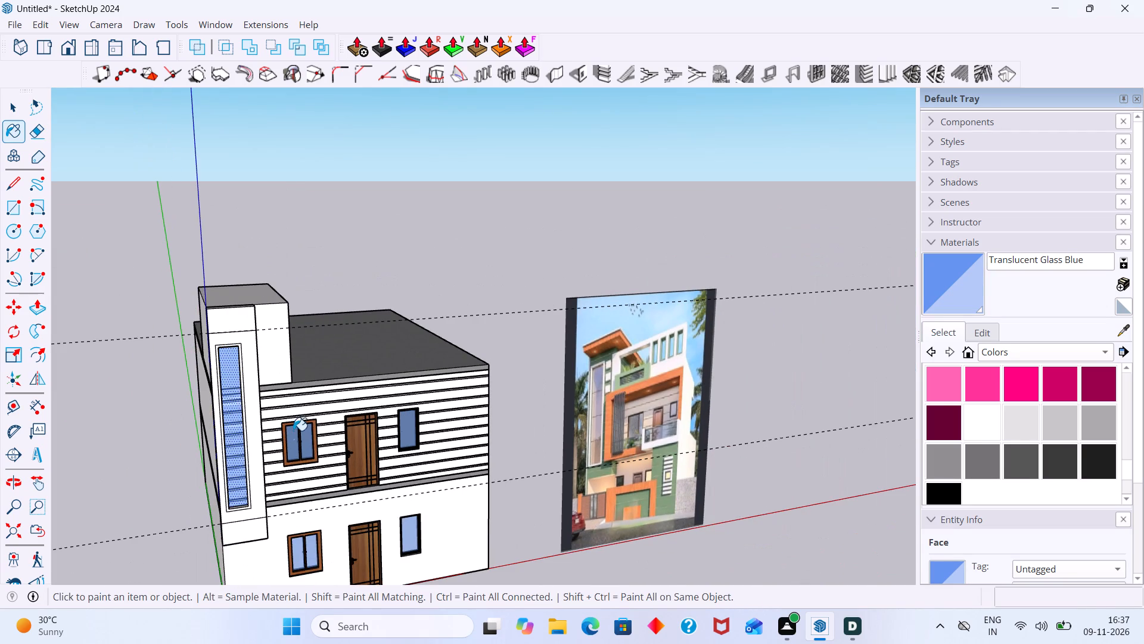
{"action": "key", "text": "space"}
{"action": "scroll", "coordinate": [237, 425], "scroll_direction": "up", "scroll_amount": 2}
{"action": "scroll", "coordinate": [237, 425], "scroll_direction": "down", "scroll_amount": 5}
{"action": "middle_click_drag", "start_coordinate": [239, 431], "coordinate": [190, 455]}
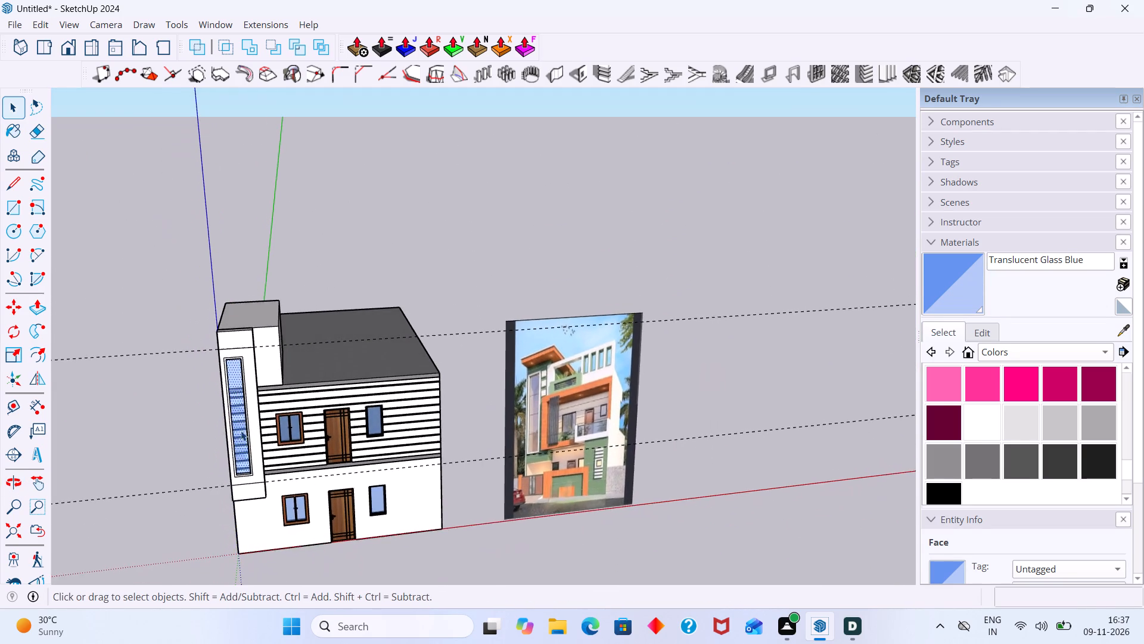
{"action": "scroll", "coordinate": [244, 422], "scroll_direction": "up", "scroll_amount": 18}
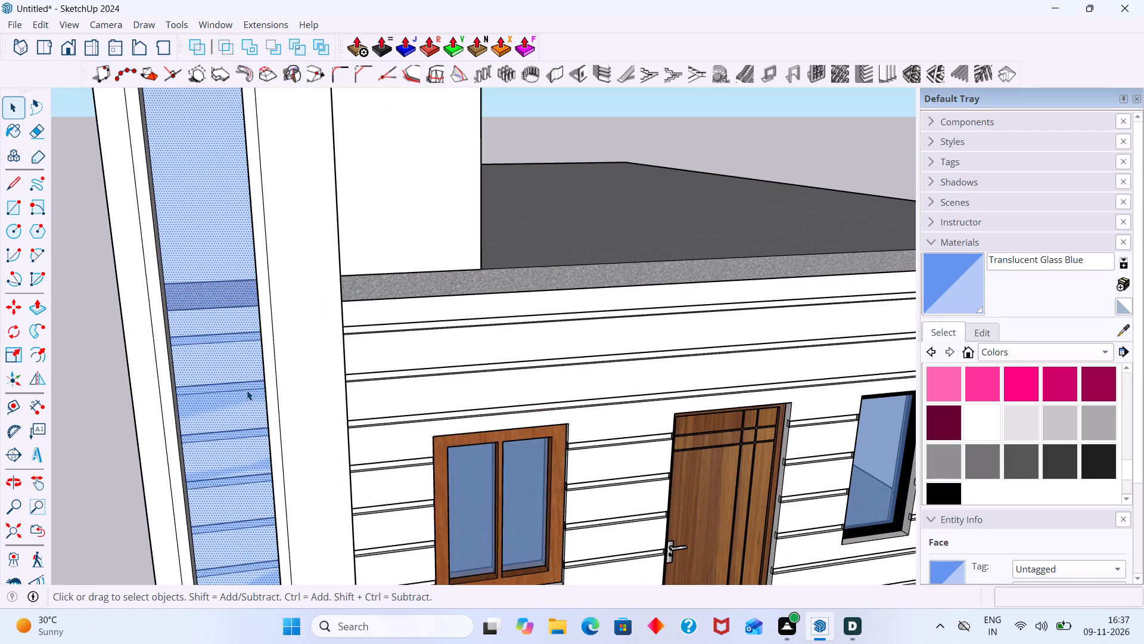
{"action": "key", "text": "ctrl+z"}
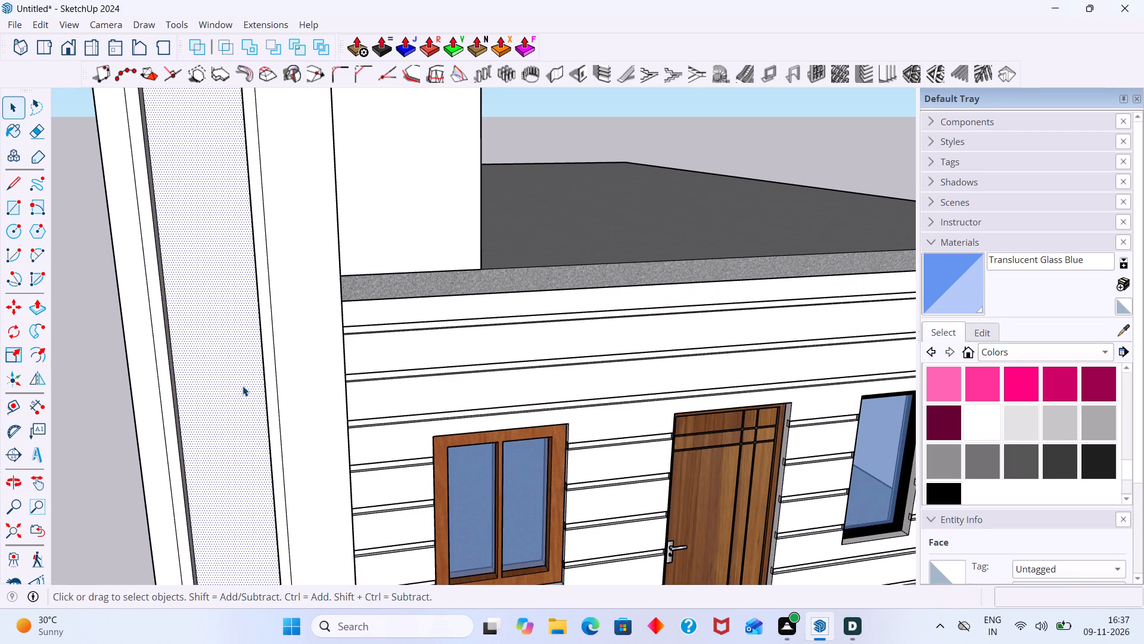
Adjust the recess depth of the tall panel's inner face by about 2 9/16" with Push/Pull.
{"action": "left_click", "coordinate": [237, 389]}
{"action": "key", "text": "p"}
{"action": "left_click", "coordinate": [237, 389]}
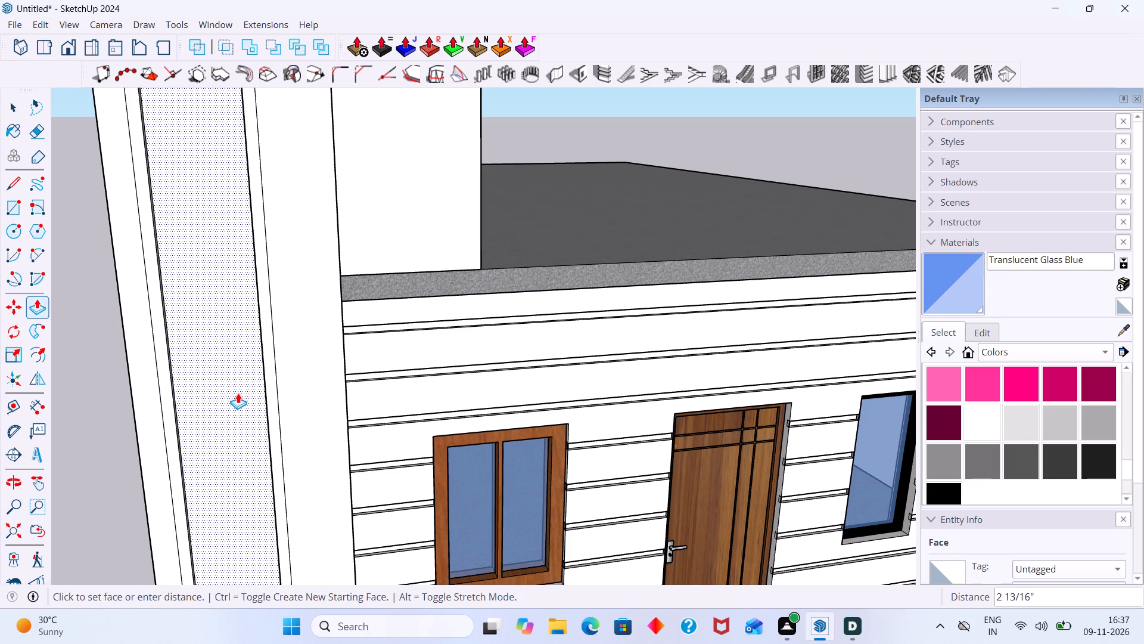
{"action": "left_click", "coordinate": [240, 393]}
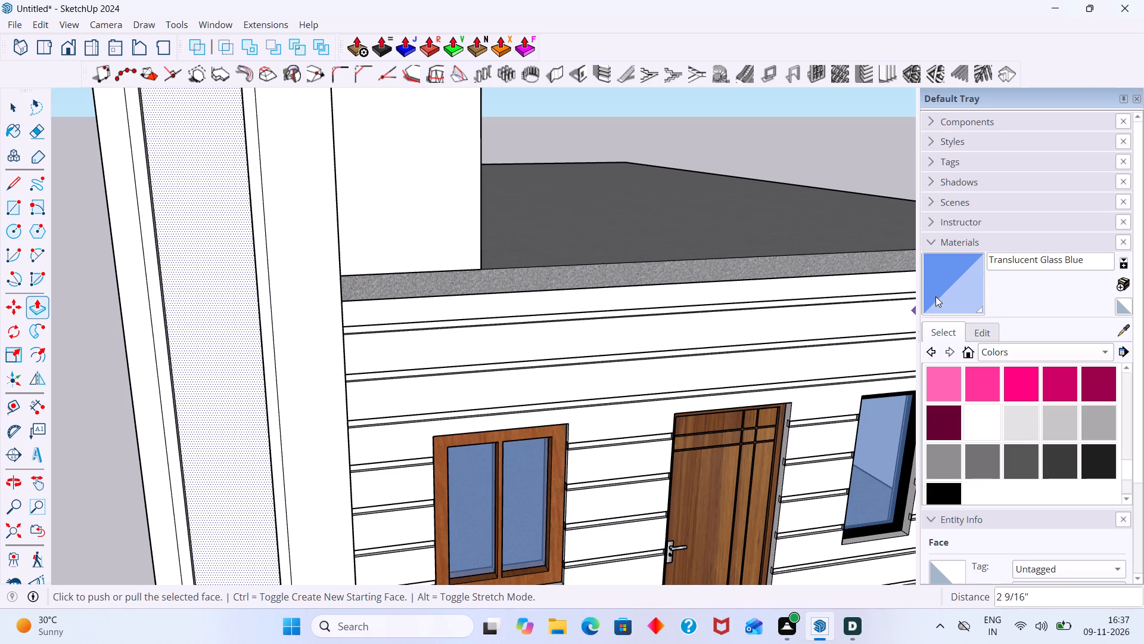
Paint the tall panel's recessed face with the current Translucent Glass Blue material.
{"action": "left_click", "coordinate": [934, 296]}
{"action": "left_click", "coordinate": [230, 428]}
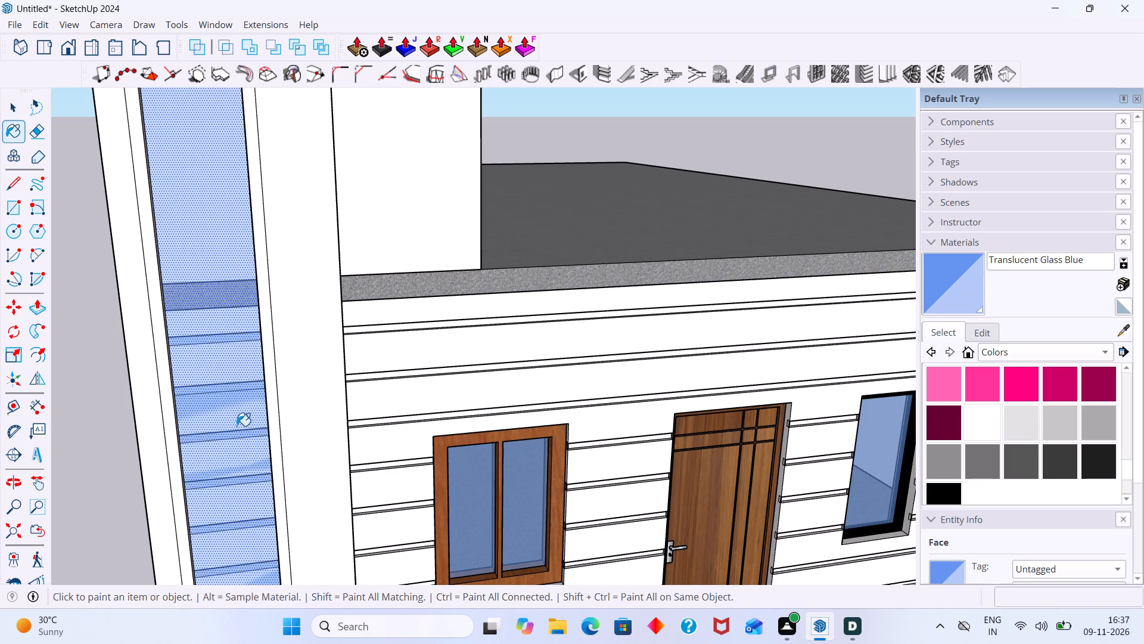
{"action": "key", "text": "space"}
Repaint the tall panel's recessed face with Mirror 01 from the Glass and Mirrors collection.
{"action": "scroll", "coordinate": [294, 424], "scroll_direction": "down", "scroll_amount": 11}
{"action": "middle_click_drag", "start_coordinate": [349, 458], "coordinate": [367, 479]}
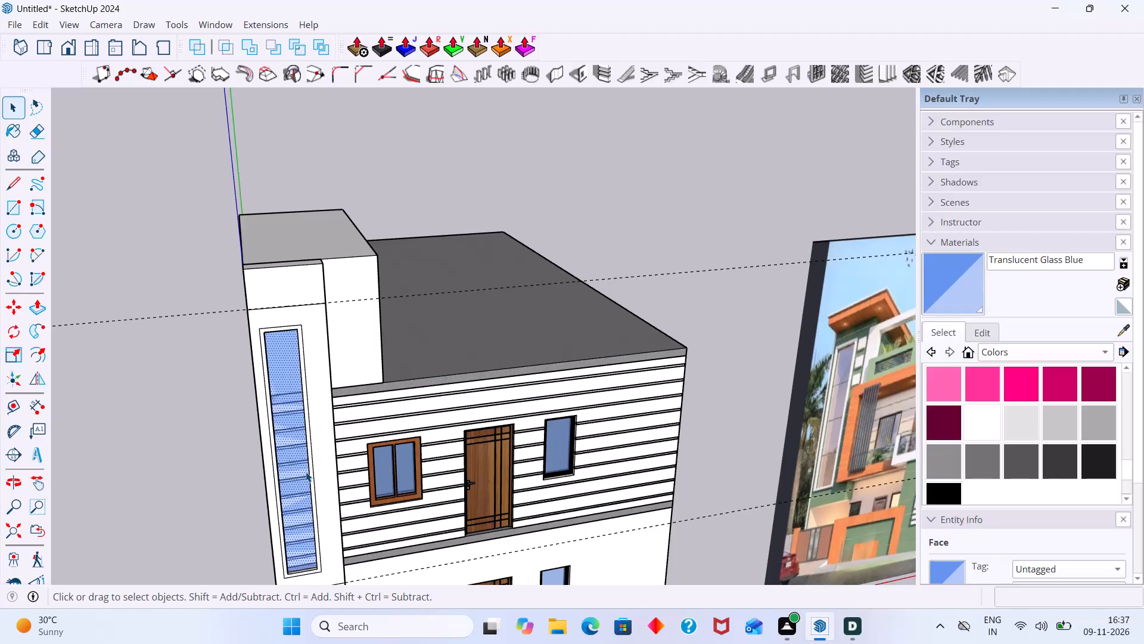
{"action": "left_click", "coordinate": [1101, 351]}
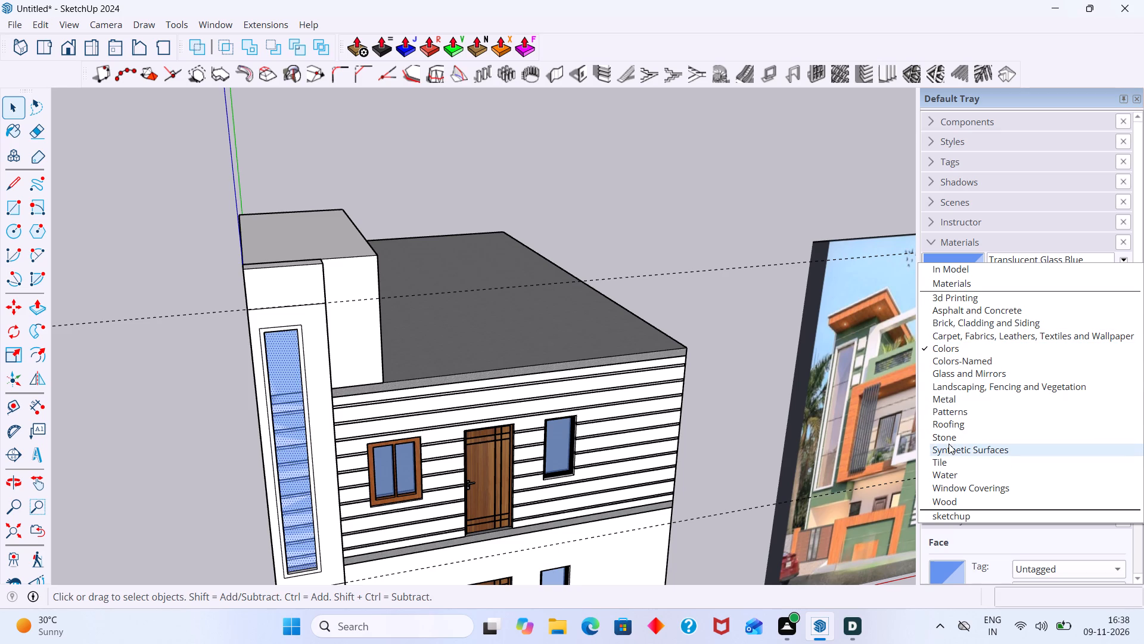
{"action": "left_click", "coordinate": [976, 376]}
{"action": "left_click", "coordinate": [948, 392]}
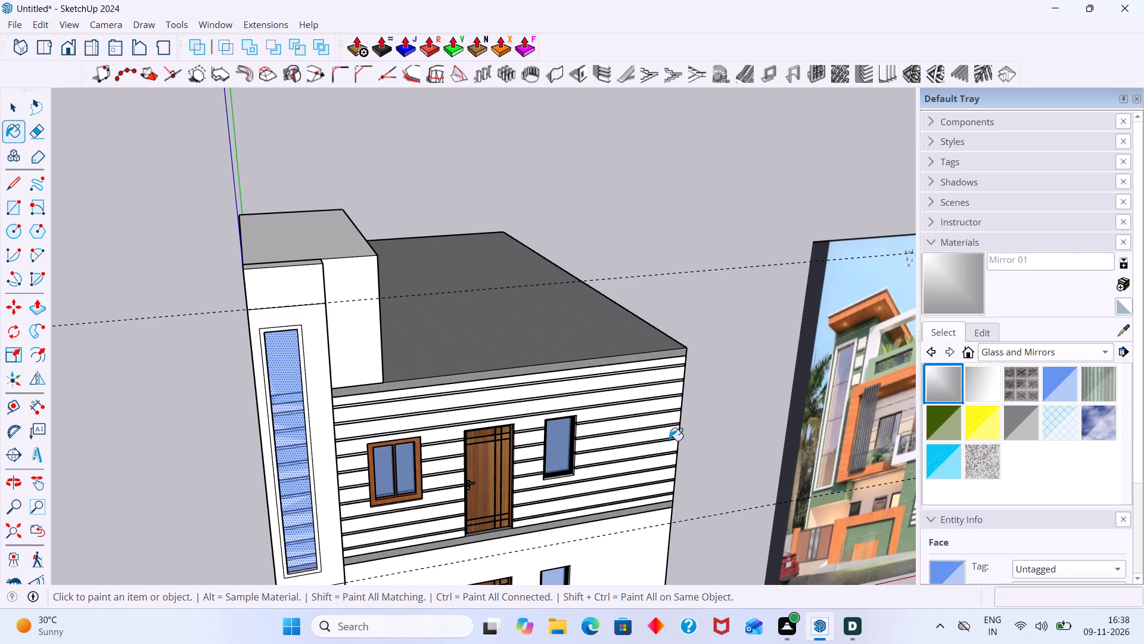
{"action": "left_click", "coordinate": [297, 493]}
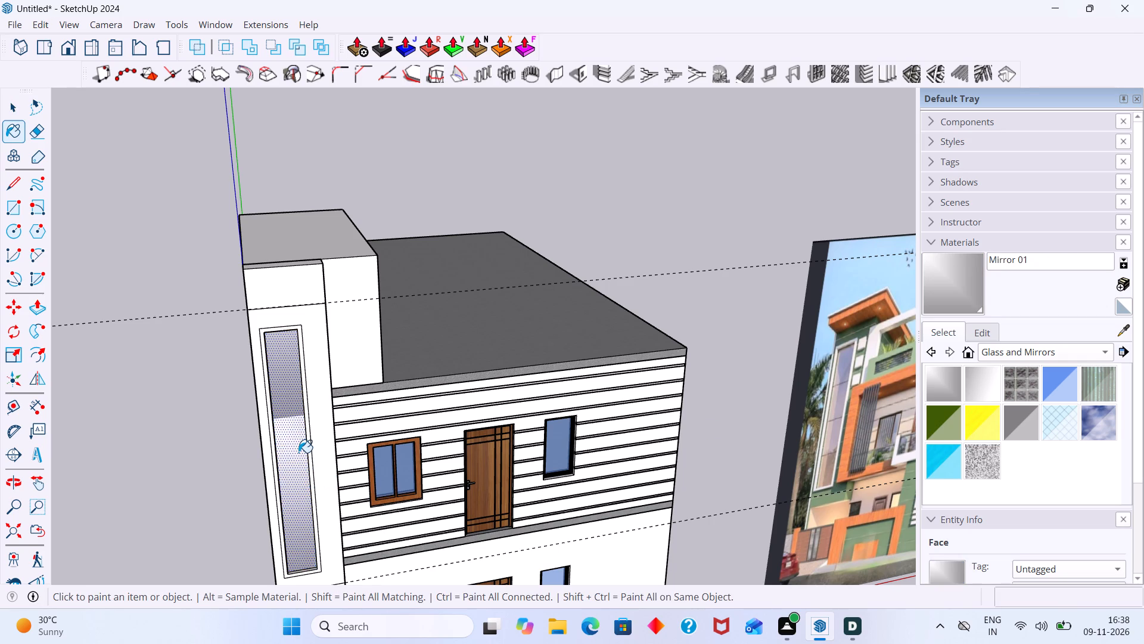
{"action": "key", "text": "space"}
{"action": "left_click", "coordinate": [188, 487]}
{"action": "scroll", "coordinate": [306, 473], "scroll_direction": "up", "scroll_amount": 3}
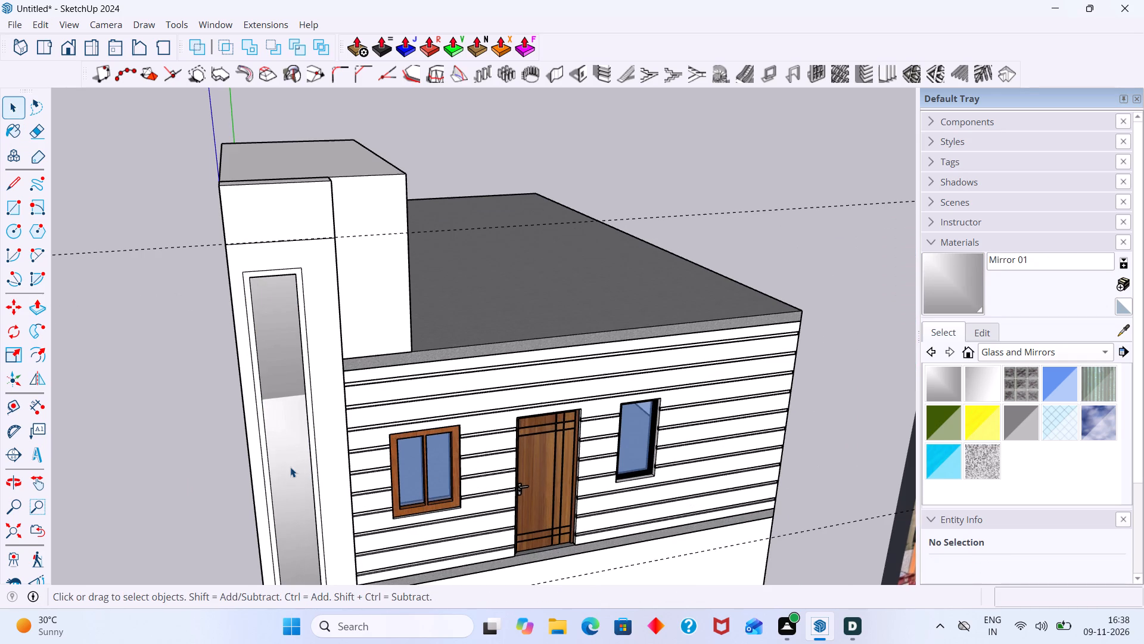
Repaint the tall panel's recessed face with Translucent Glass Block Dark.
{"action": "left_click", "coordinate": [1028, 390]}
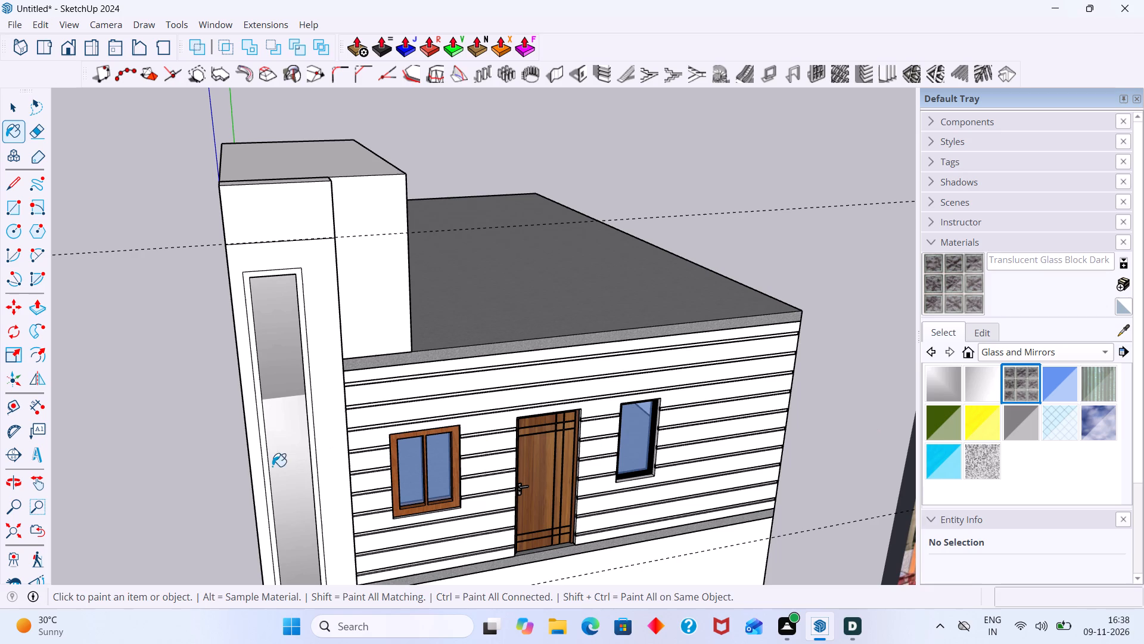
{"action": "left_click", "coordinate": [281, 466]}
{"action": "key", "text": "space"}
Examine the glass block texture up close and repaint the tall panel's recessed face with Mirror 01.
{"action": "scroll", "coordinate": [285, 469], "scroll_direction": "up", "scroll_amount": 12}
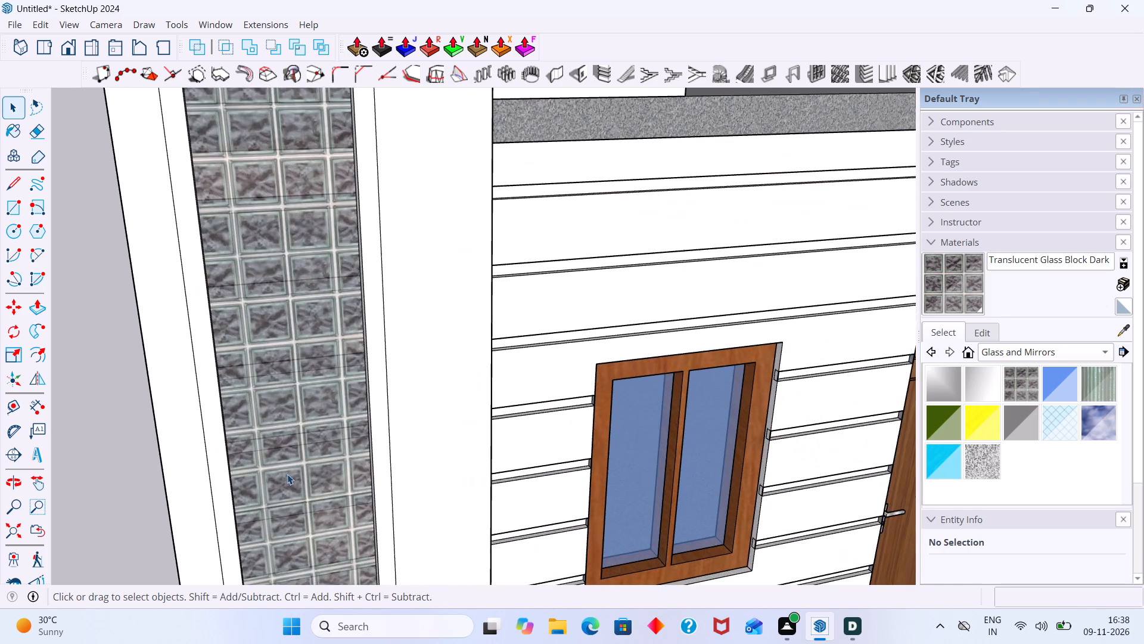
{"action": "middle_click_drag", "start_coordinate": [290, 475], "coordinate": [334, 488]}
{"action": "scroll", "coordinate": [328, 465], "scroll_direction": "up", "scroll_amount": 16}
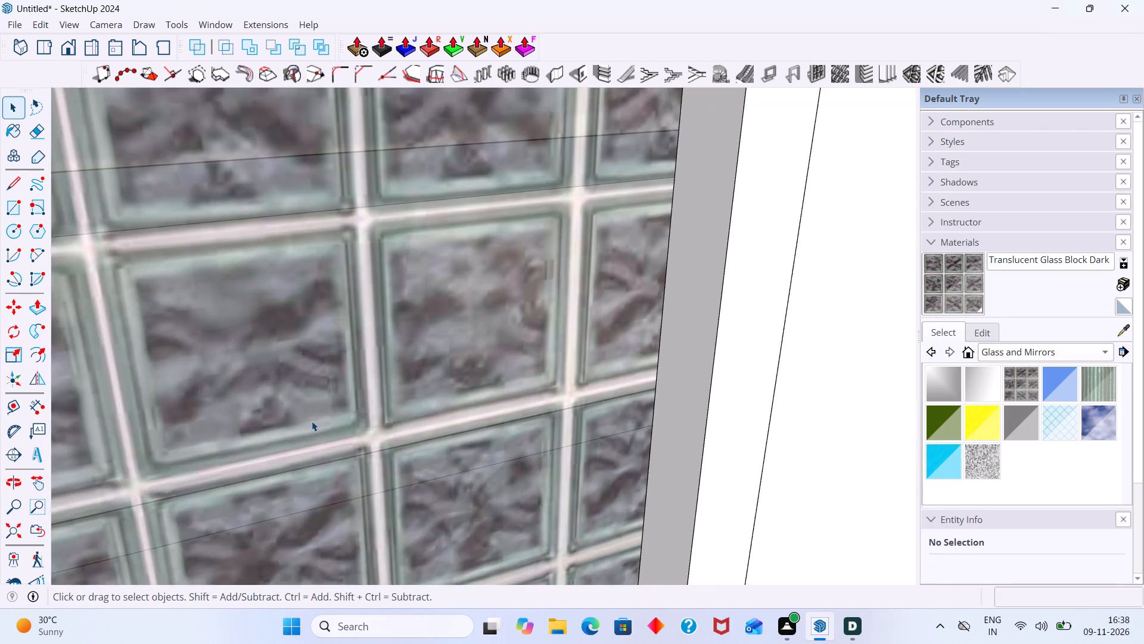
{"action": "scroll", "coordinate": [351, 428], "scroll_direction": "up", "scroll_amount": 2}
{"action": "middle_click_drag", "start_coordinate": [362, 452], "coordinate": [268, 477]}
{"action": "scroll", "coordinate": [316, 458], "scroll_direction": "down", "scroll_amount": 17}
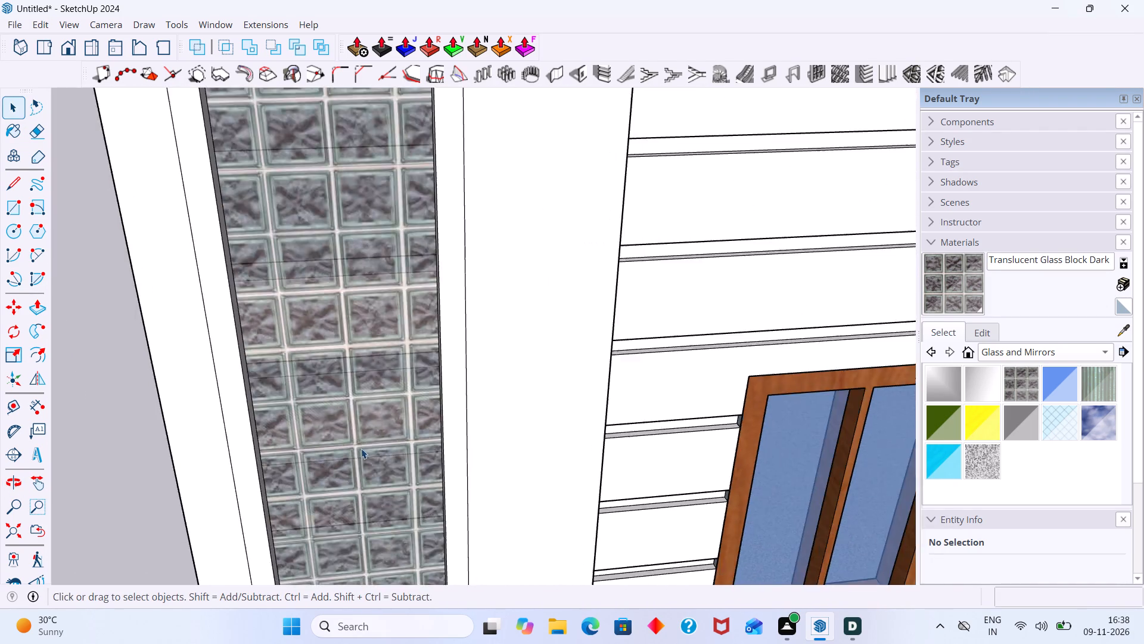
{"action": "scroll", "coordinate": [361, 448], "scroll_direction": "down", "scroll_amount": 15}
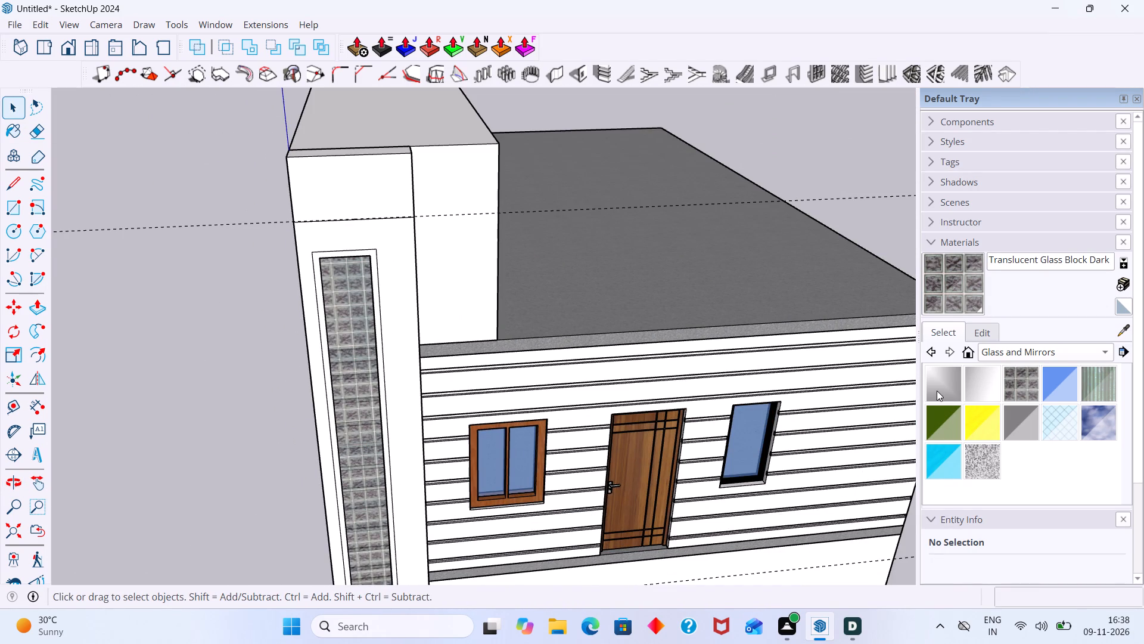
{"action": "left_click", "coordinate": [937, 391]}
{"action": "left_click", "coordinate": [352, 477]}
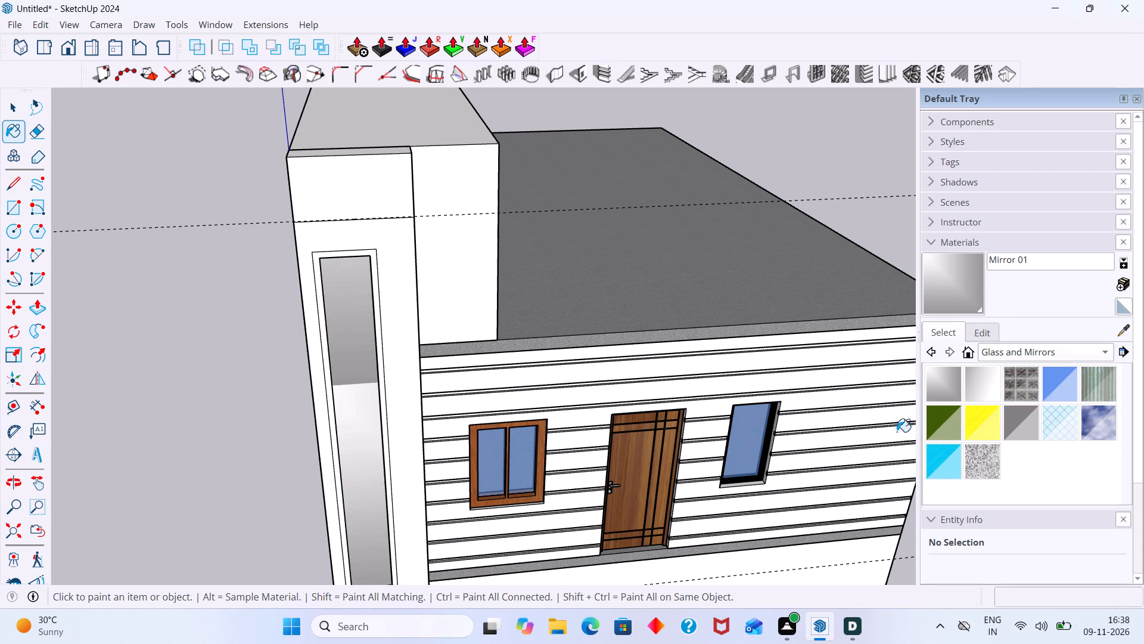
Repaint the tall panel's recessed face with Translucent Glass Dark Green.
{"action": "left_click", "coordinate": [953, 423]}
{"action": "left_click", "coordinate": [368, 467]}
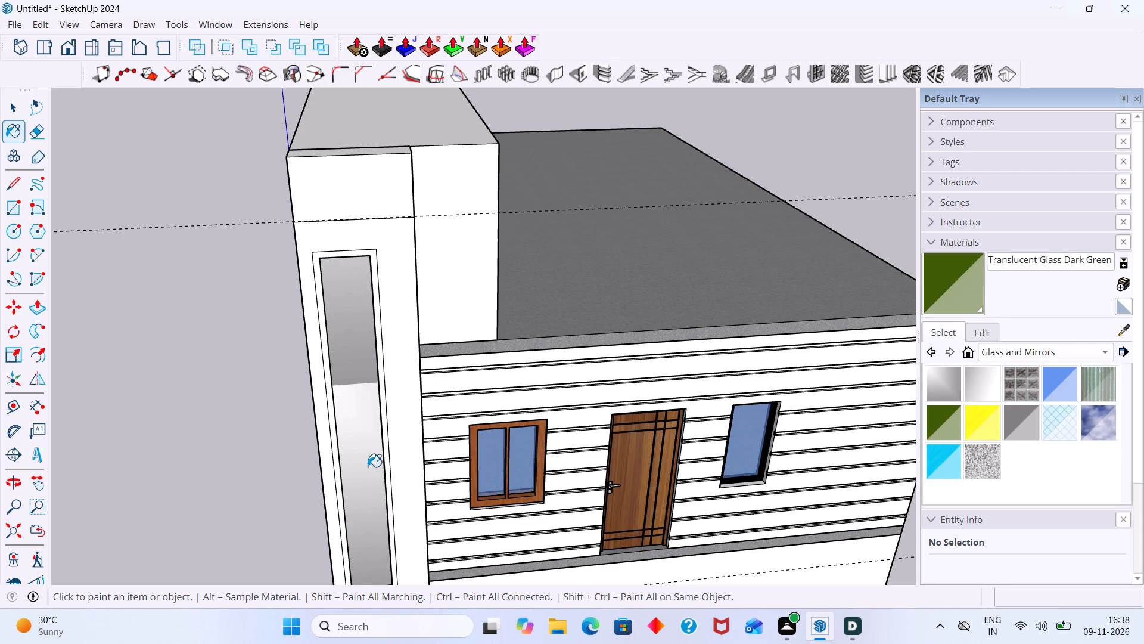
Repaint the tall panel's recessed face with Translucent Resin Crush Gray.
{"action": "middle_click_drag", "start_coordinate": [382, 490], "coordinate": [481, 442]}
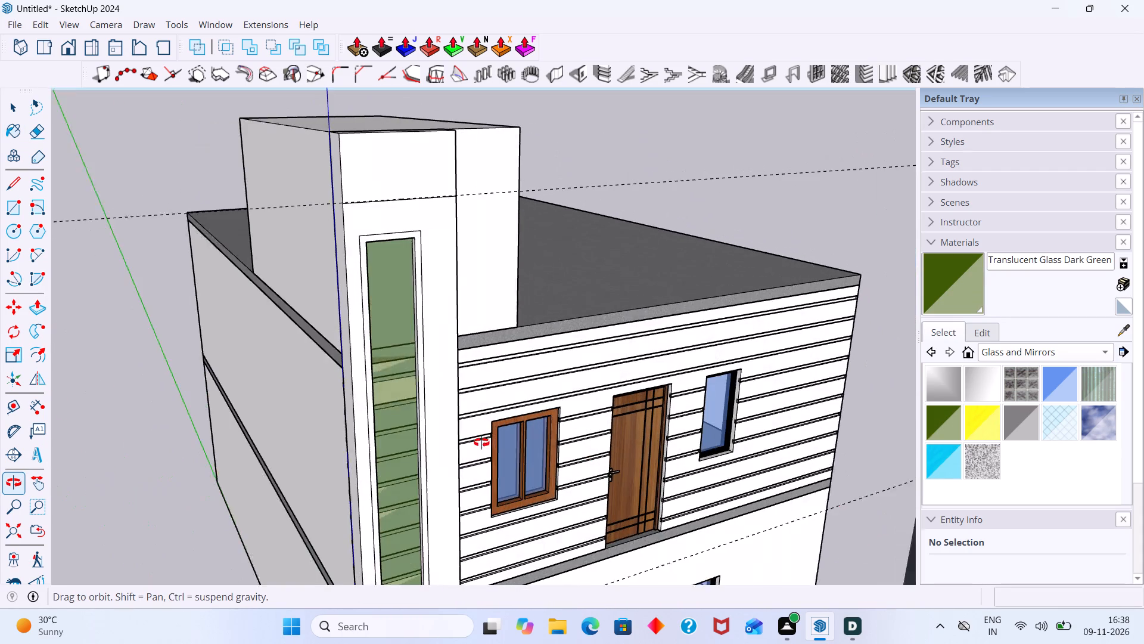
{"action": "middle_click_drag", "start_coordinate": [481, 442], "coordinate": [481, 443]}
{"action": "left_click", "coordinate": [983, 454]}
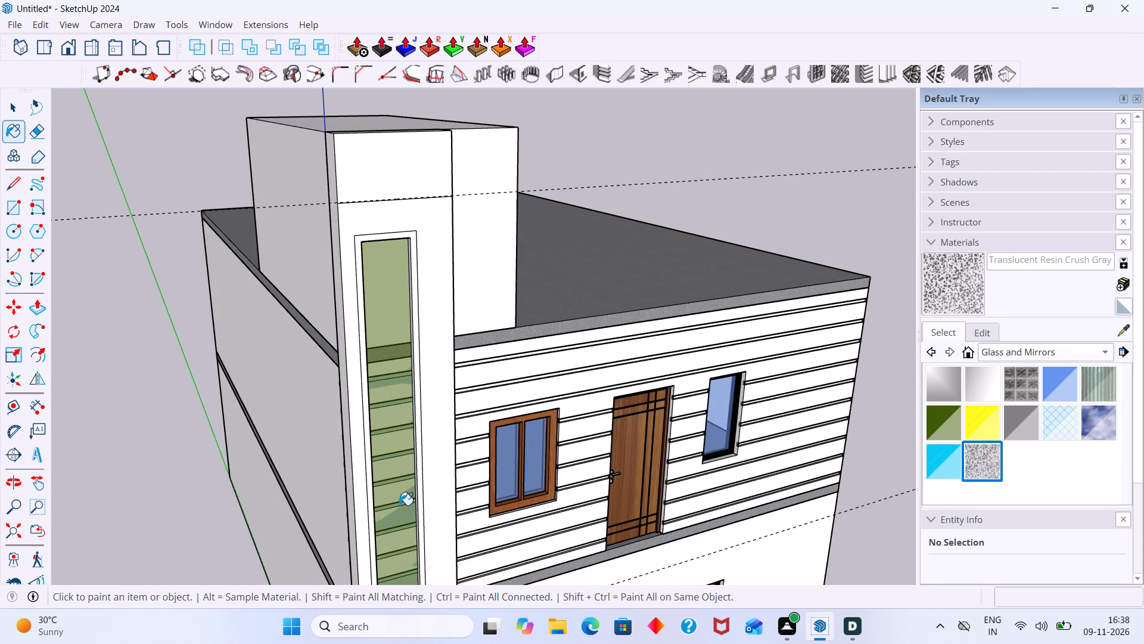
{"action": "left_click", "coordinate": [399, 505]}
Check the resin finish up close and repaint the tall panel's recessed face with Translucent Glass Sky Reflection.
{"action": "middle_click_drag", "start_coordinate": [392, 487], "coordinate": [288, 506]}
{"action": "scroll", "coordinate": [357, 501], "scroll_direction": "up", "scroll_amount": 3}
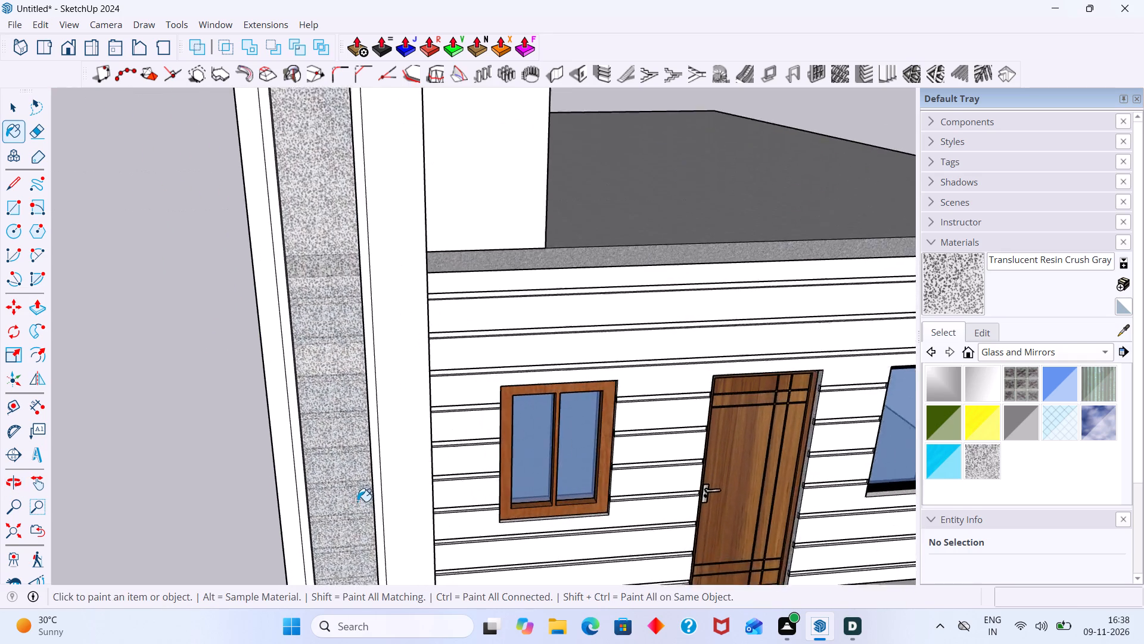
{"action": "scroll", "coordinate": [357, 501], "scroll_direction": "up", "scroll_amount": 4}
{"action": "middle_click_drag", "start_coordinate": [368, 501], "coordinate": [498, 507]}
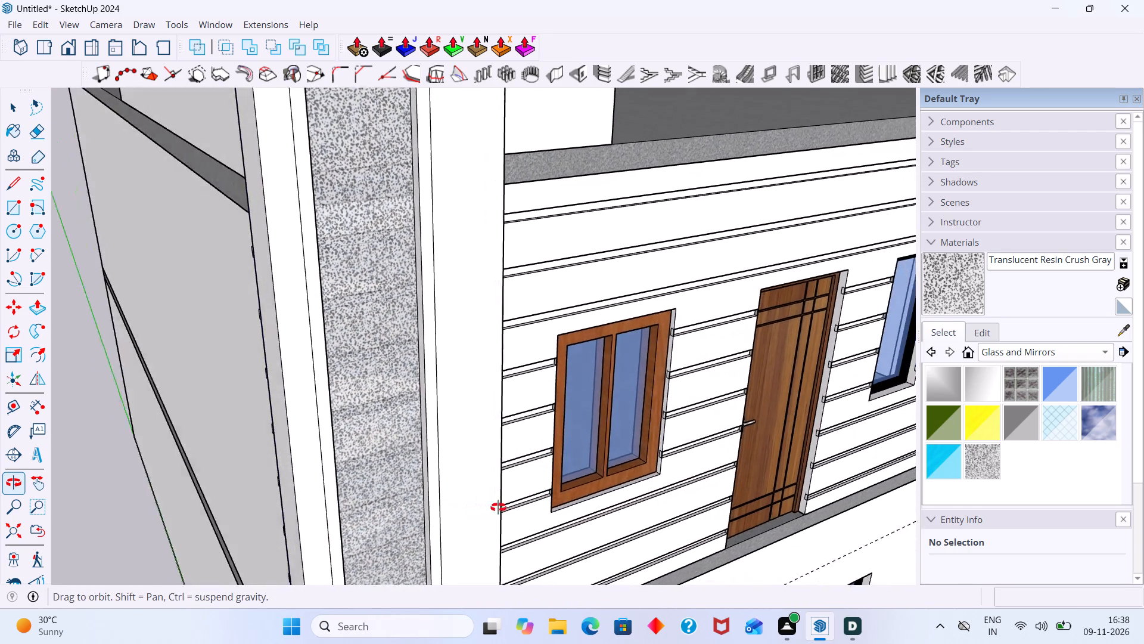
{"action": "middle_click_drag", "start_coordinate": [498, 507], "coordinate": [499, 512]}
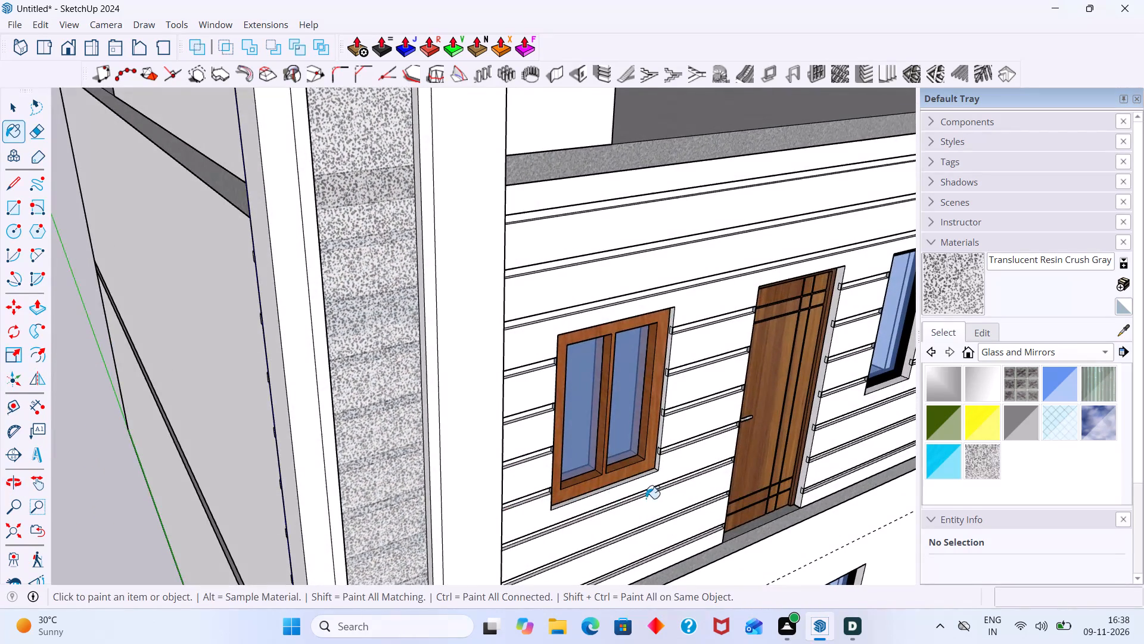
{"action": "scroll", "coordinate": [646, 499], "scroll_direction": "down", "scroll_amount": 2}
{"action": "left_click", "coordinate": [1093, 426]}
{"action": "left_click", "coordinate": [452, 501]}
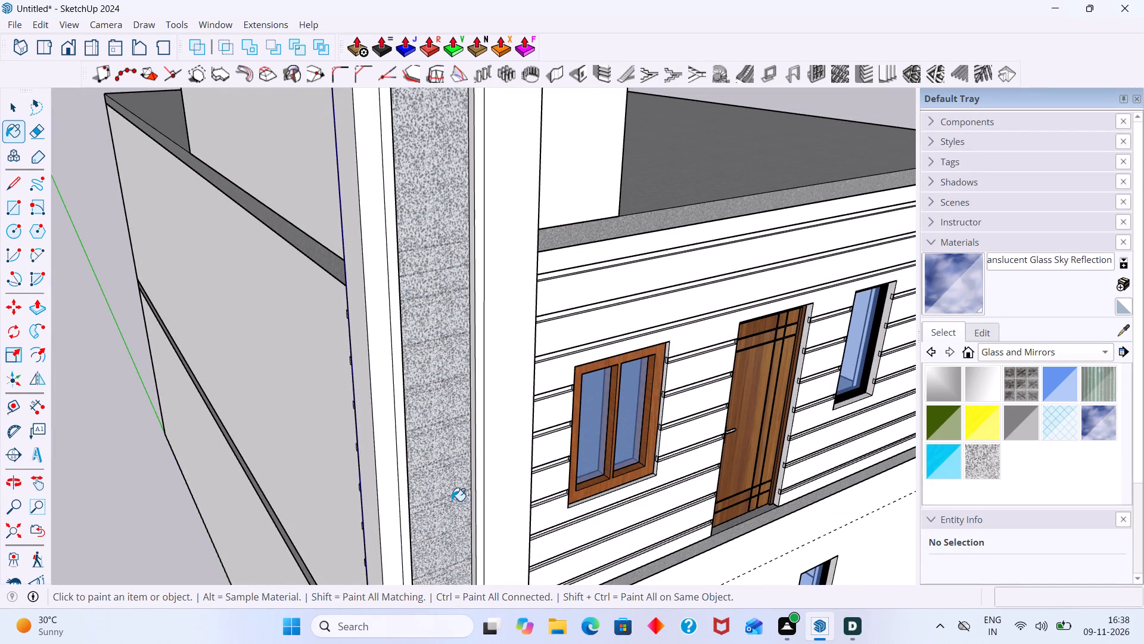
Paint the tall panel's recessed face with Translucent Resin Crush Gray in place of the sky-reflection glass.
{"action": "middle_click_drag", "start_coordinate": [455, 504], "coordinate": [307, 507]}
{"action": "scroll", "coordinate": [307, 507], "scroll_direction": "down", "scroll_amount": 4}
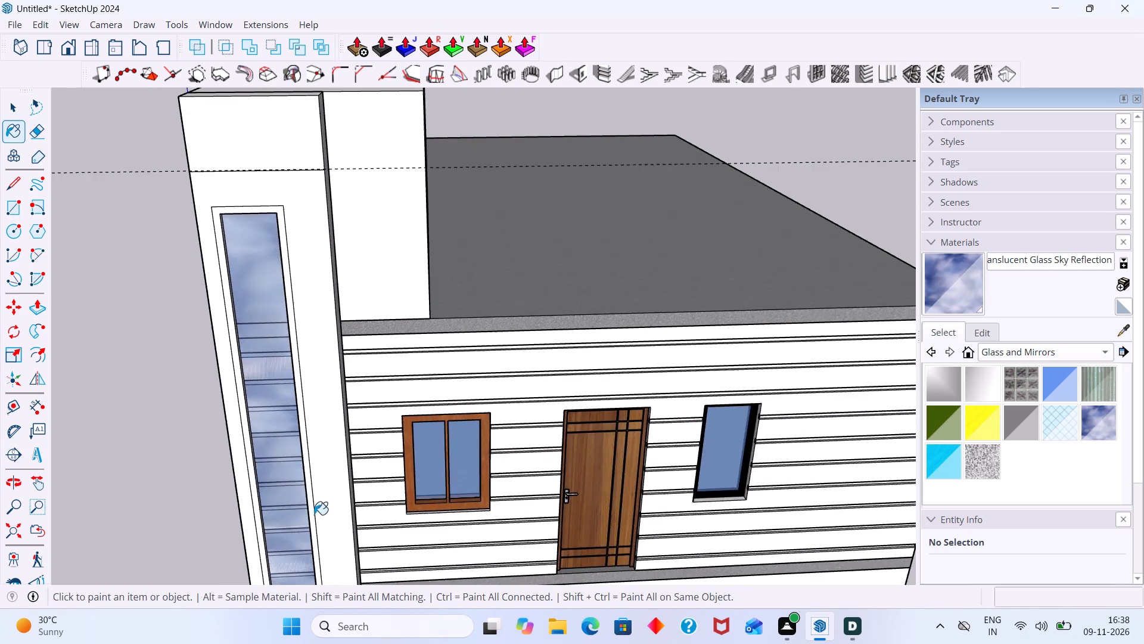
{"action": "scroll", "coordinate": [314, 515], "scroll_direction": "down", "scroll_amount": 4}
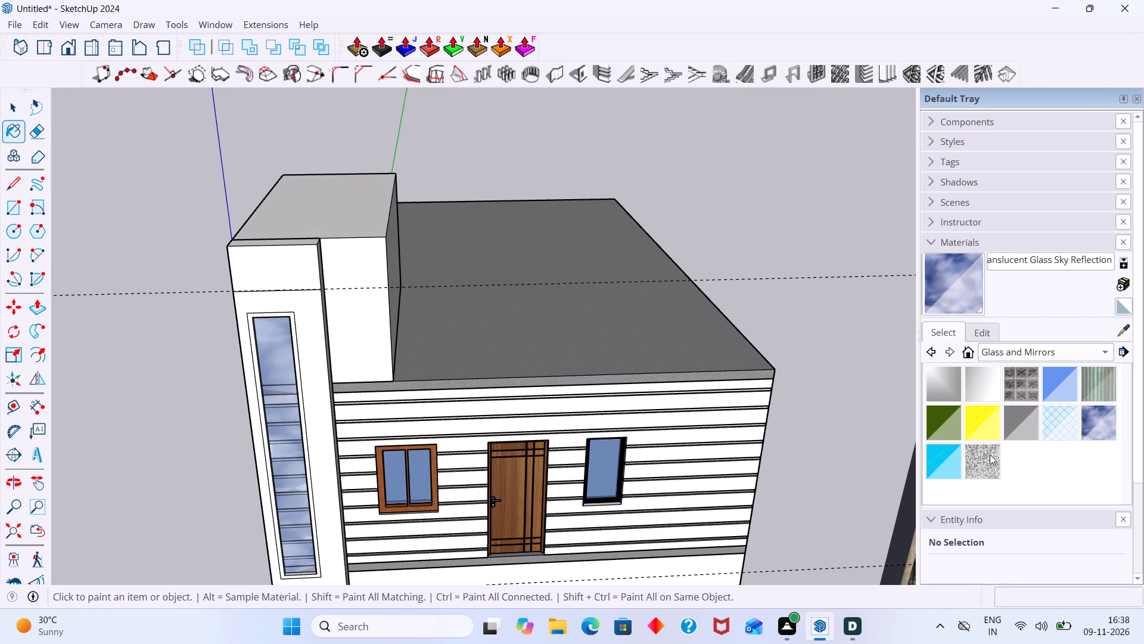
{"action": "left_click", "coordinate": [989, 459]}
{"action": "left_click", "coordinate": [299, 512]}
{"action": "key", "text": "space"}
{"action": "left_click", "coordinate": [176, 496]}
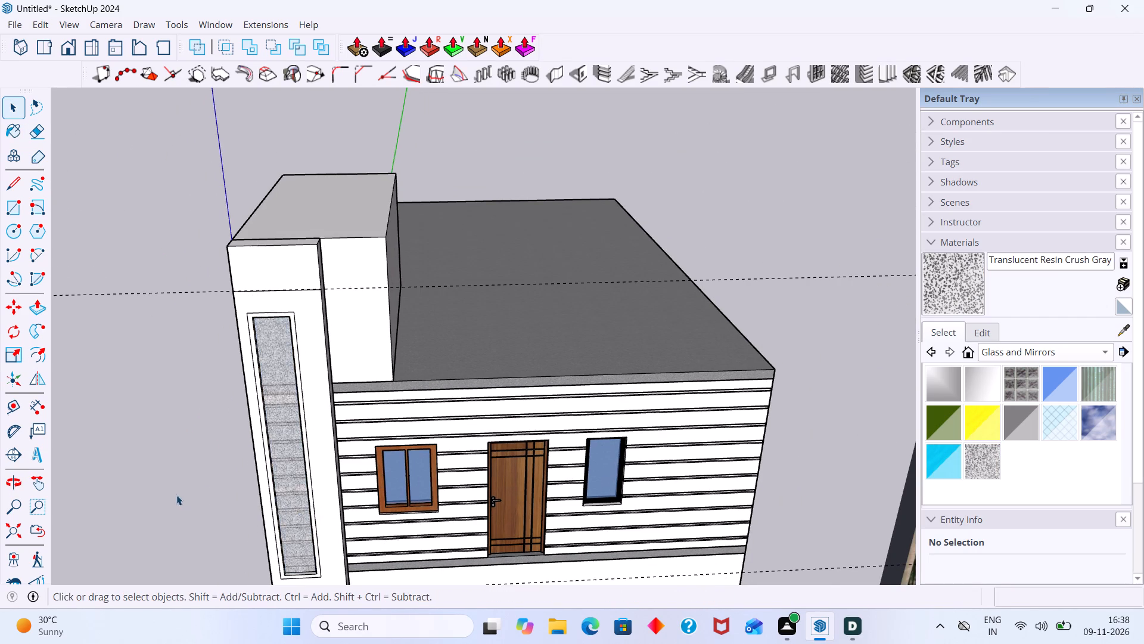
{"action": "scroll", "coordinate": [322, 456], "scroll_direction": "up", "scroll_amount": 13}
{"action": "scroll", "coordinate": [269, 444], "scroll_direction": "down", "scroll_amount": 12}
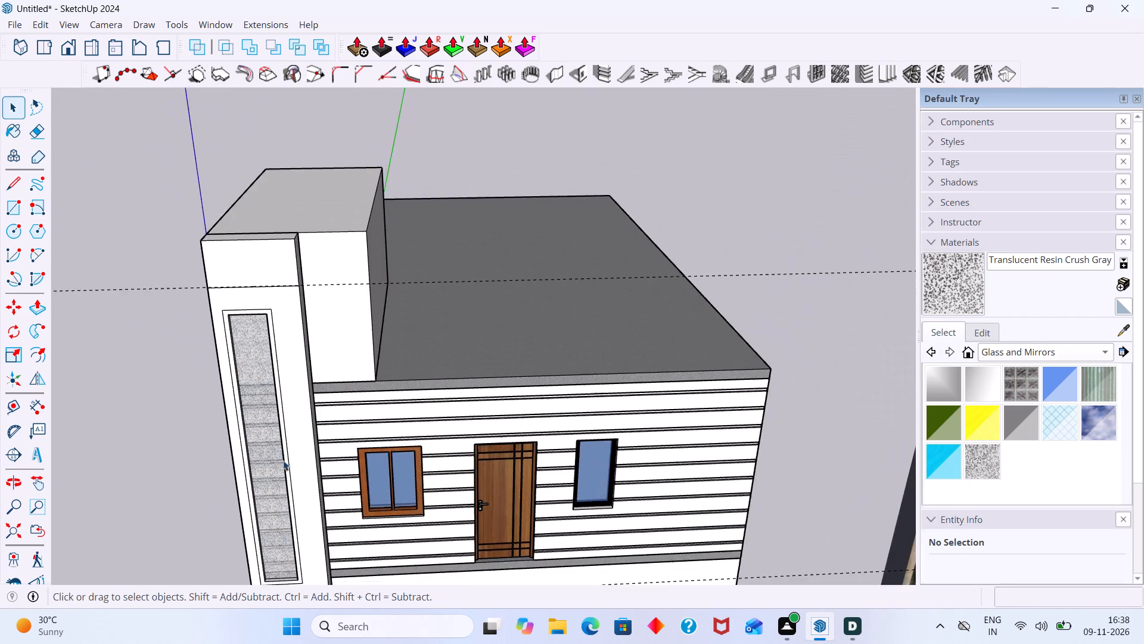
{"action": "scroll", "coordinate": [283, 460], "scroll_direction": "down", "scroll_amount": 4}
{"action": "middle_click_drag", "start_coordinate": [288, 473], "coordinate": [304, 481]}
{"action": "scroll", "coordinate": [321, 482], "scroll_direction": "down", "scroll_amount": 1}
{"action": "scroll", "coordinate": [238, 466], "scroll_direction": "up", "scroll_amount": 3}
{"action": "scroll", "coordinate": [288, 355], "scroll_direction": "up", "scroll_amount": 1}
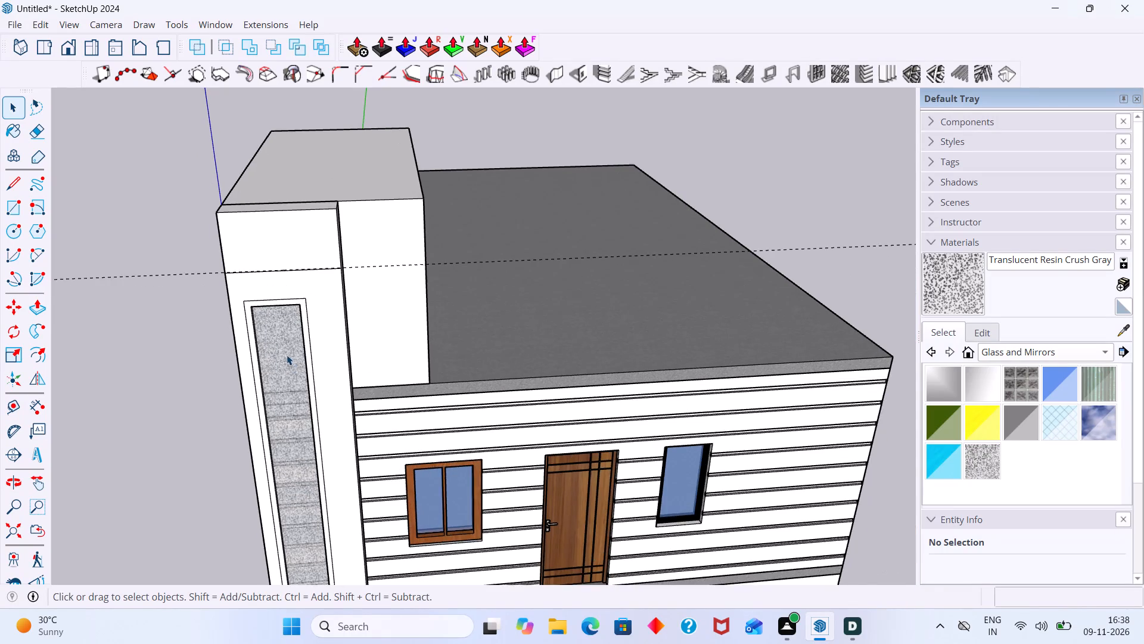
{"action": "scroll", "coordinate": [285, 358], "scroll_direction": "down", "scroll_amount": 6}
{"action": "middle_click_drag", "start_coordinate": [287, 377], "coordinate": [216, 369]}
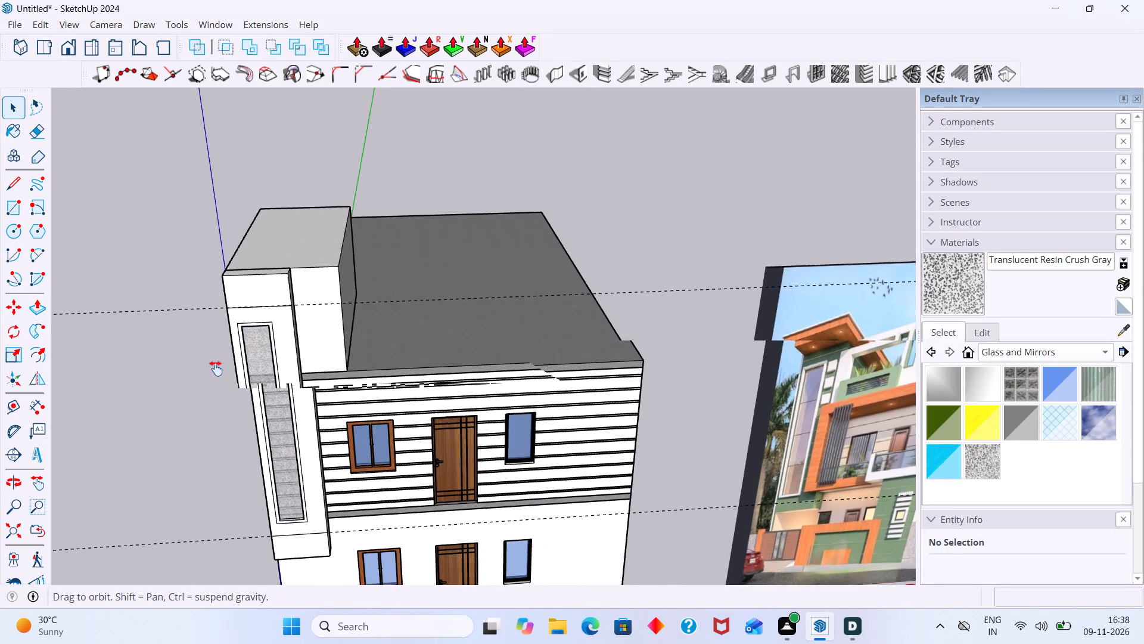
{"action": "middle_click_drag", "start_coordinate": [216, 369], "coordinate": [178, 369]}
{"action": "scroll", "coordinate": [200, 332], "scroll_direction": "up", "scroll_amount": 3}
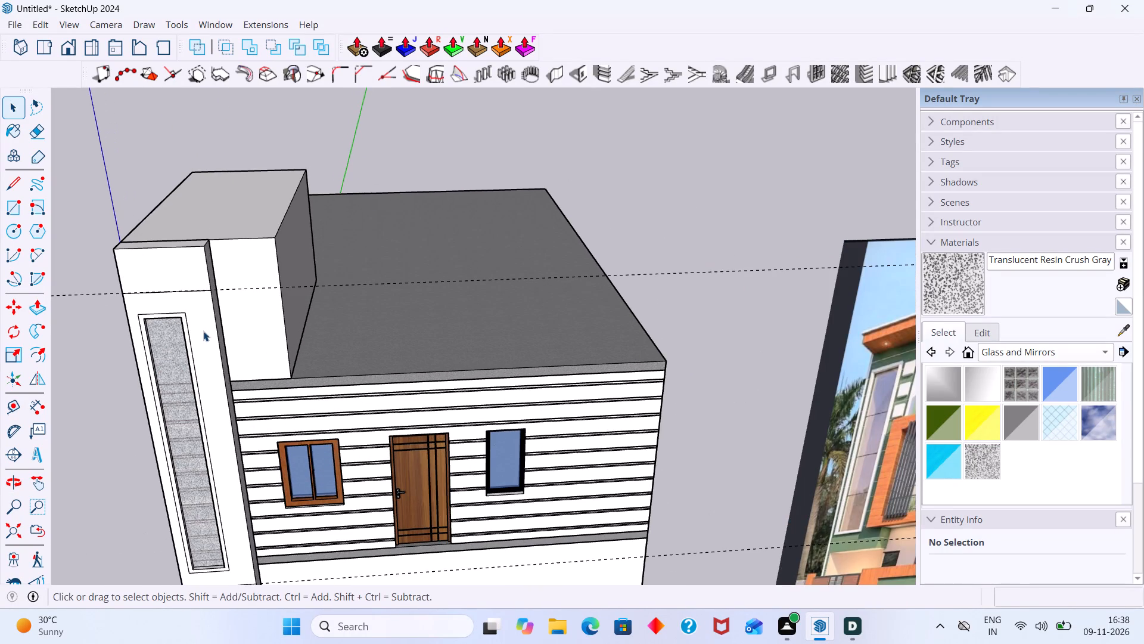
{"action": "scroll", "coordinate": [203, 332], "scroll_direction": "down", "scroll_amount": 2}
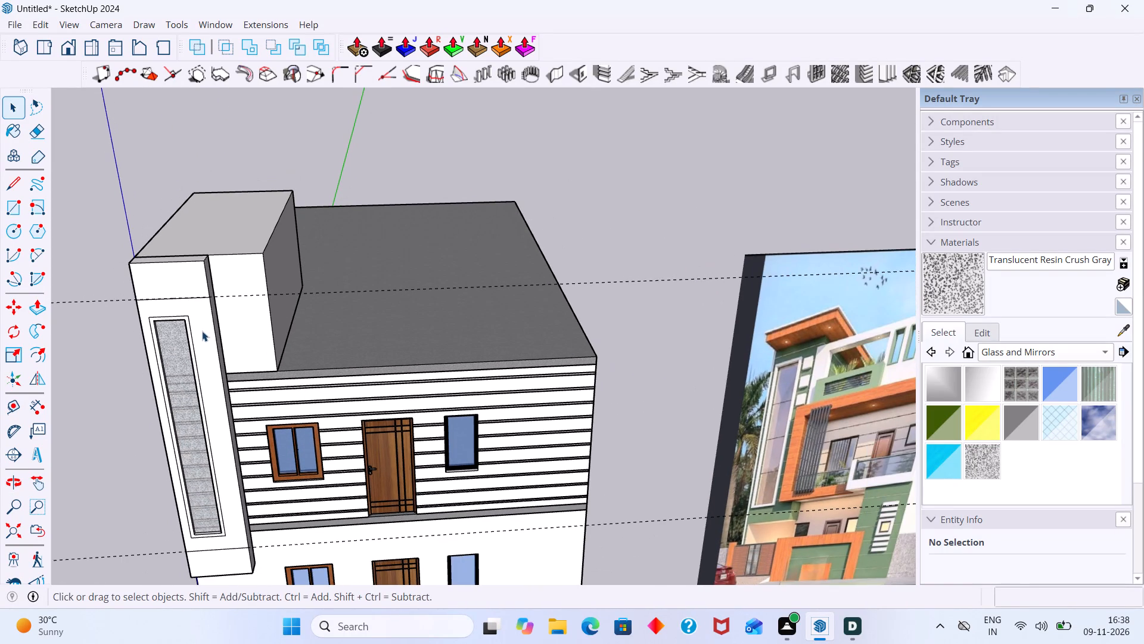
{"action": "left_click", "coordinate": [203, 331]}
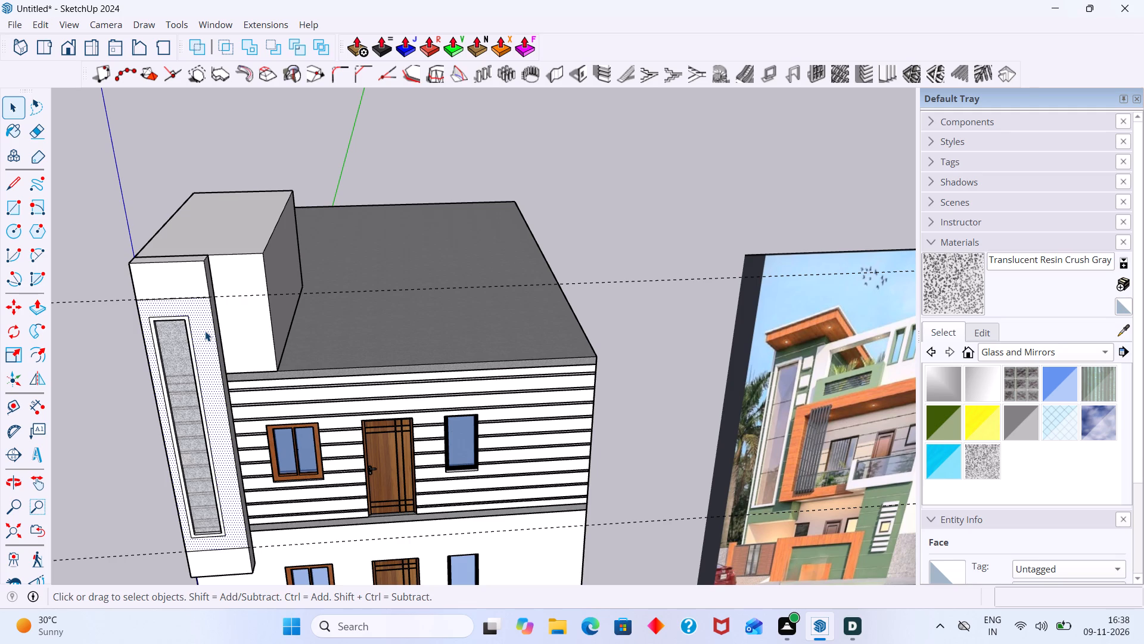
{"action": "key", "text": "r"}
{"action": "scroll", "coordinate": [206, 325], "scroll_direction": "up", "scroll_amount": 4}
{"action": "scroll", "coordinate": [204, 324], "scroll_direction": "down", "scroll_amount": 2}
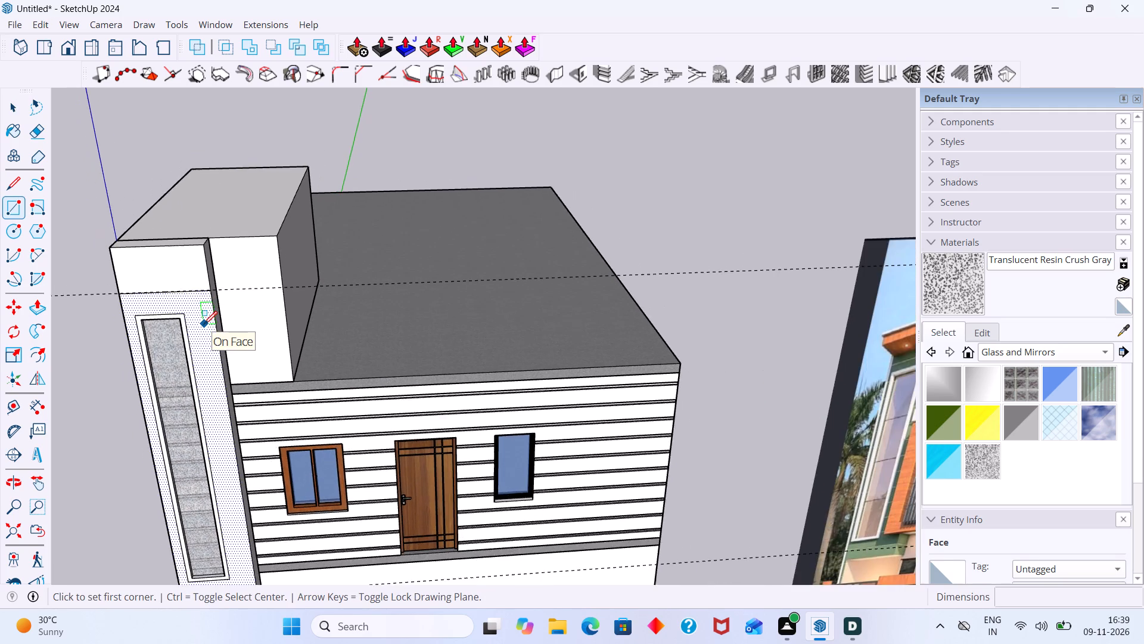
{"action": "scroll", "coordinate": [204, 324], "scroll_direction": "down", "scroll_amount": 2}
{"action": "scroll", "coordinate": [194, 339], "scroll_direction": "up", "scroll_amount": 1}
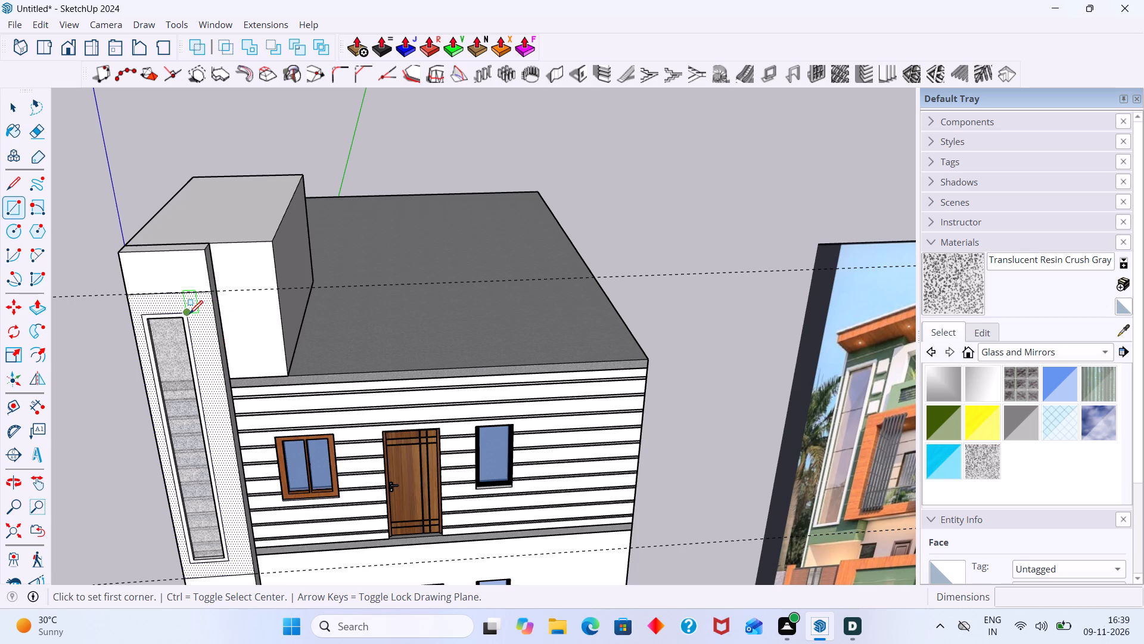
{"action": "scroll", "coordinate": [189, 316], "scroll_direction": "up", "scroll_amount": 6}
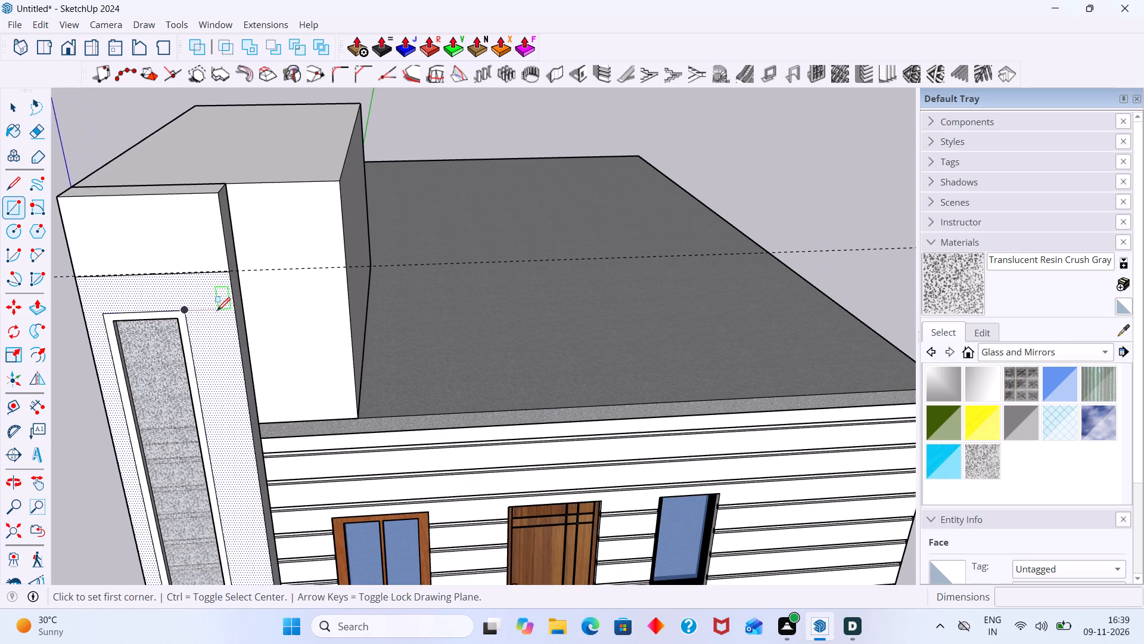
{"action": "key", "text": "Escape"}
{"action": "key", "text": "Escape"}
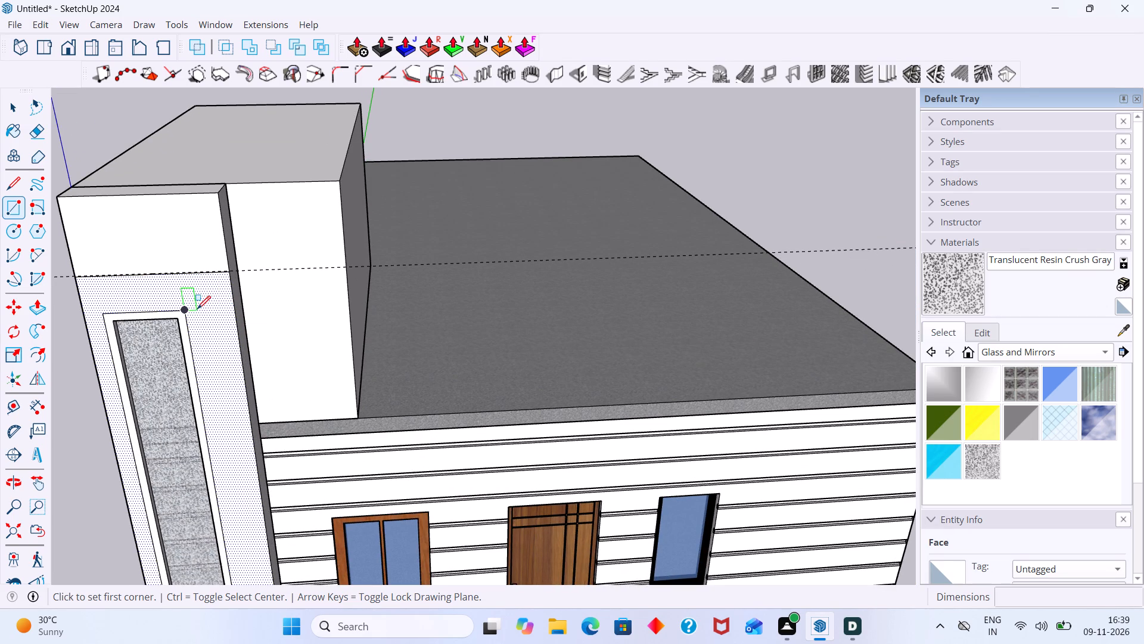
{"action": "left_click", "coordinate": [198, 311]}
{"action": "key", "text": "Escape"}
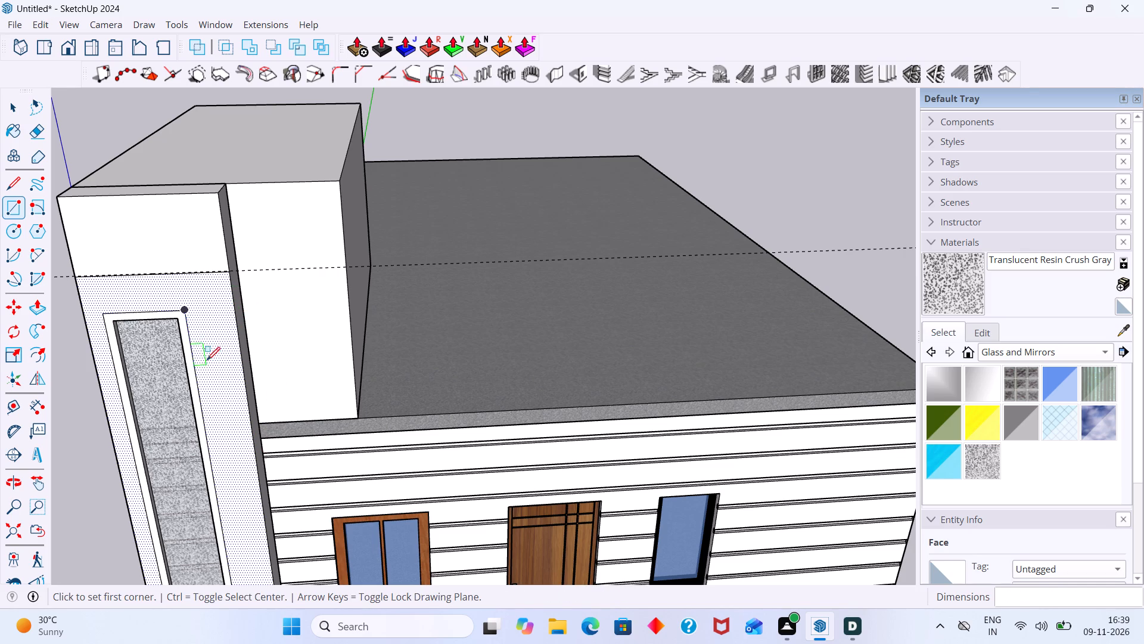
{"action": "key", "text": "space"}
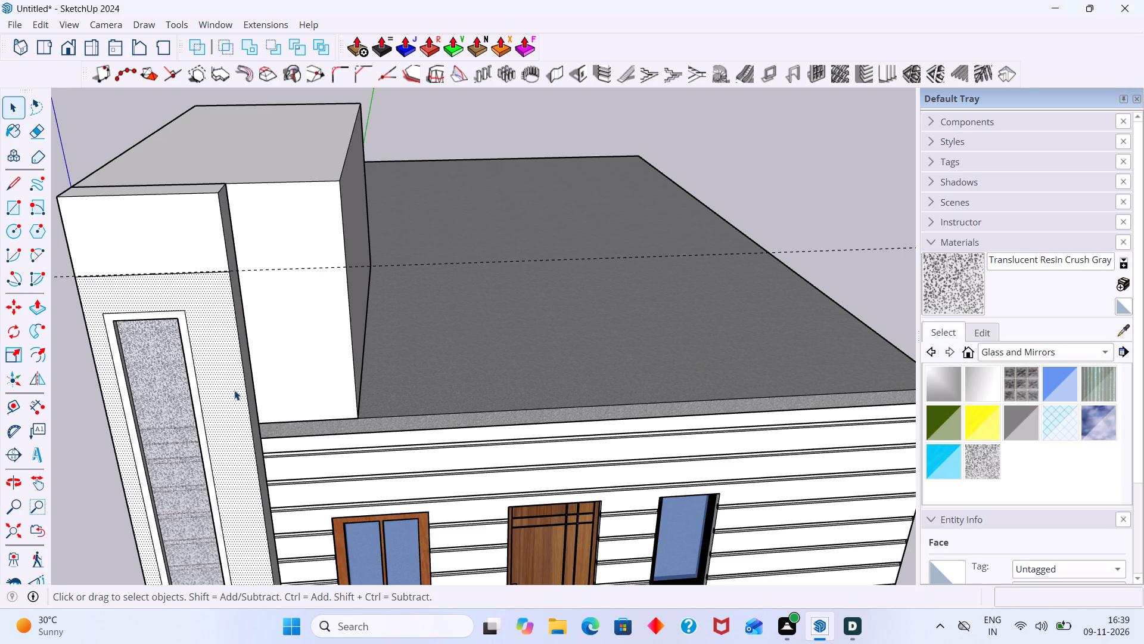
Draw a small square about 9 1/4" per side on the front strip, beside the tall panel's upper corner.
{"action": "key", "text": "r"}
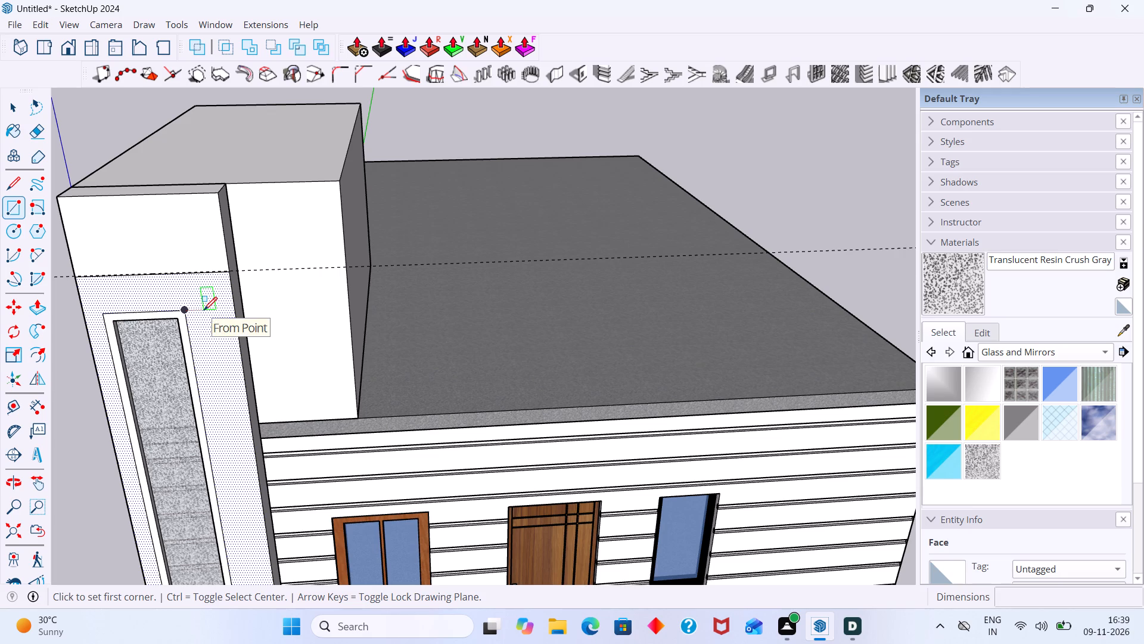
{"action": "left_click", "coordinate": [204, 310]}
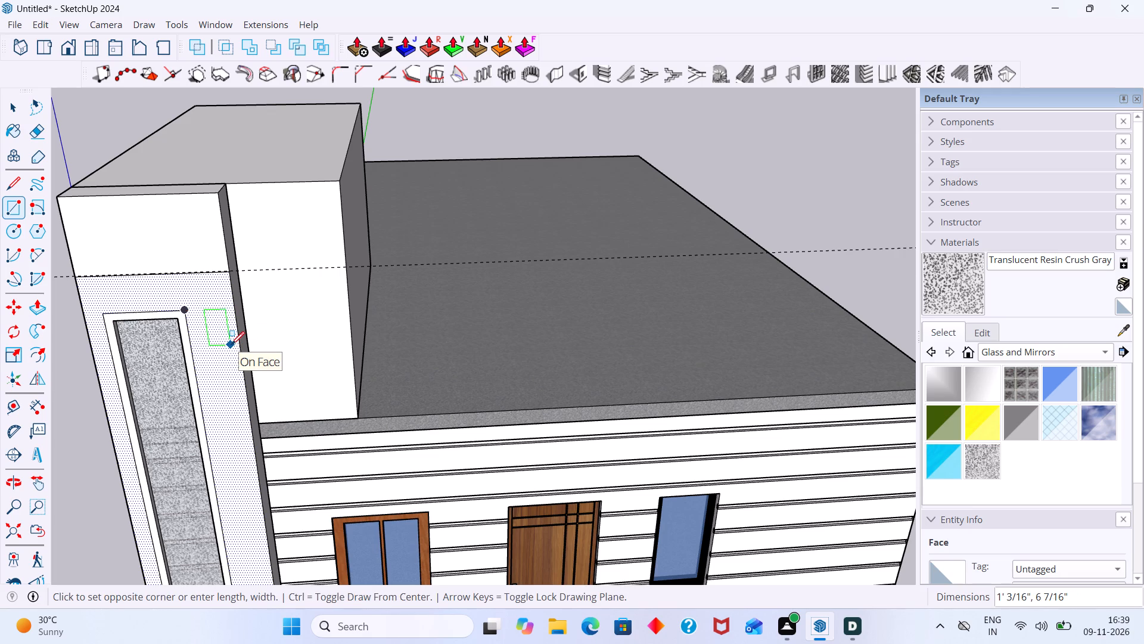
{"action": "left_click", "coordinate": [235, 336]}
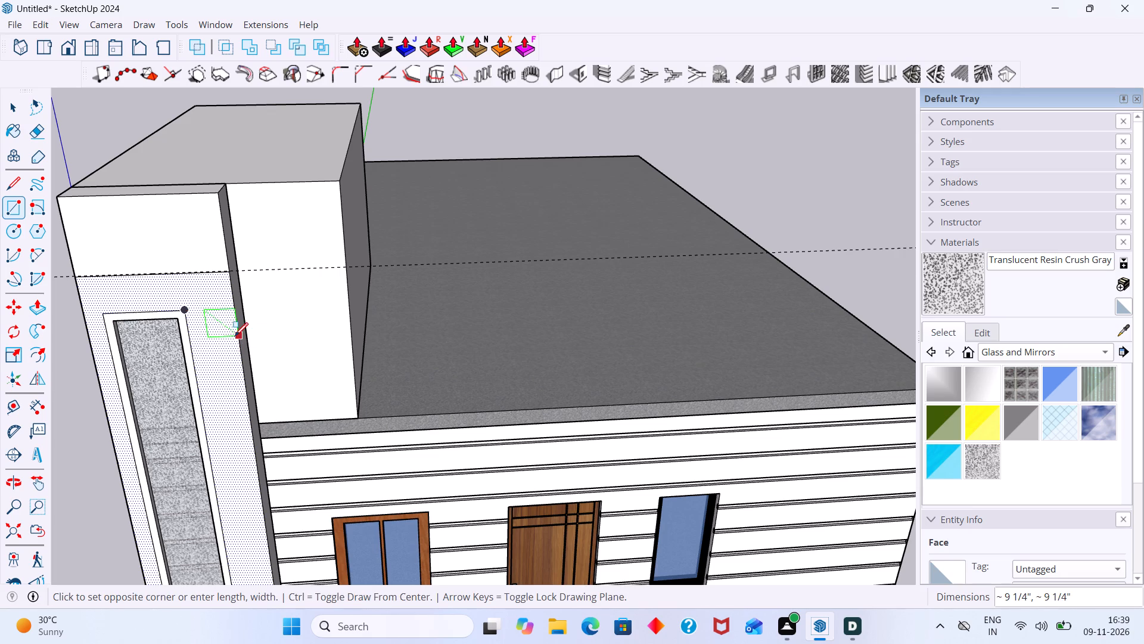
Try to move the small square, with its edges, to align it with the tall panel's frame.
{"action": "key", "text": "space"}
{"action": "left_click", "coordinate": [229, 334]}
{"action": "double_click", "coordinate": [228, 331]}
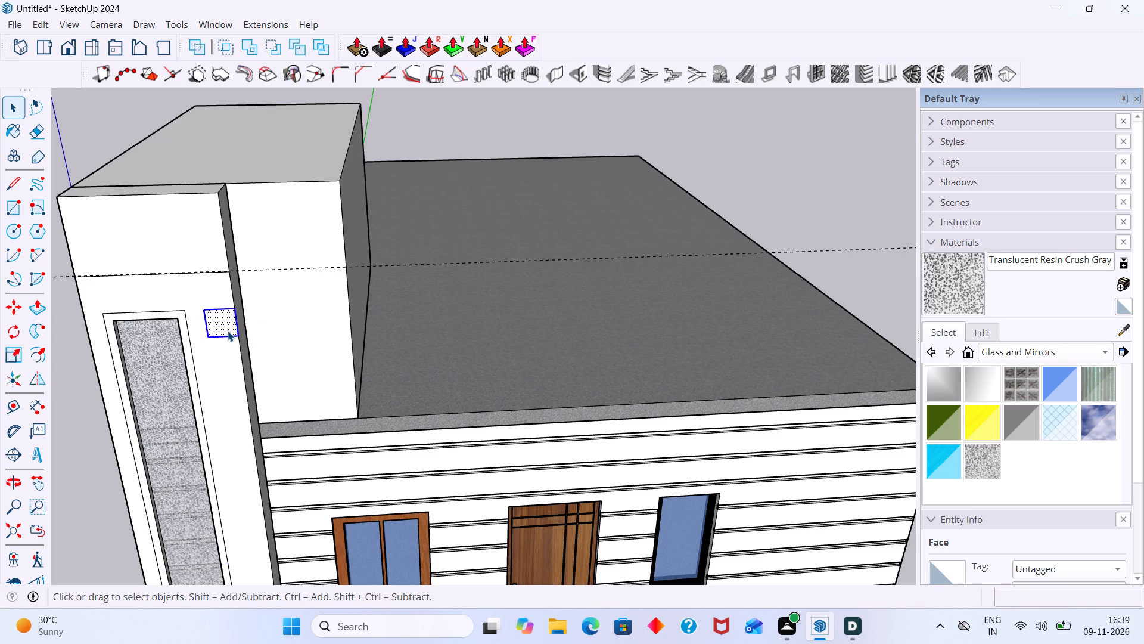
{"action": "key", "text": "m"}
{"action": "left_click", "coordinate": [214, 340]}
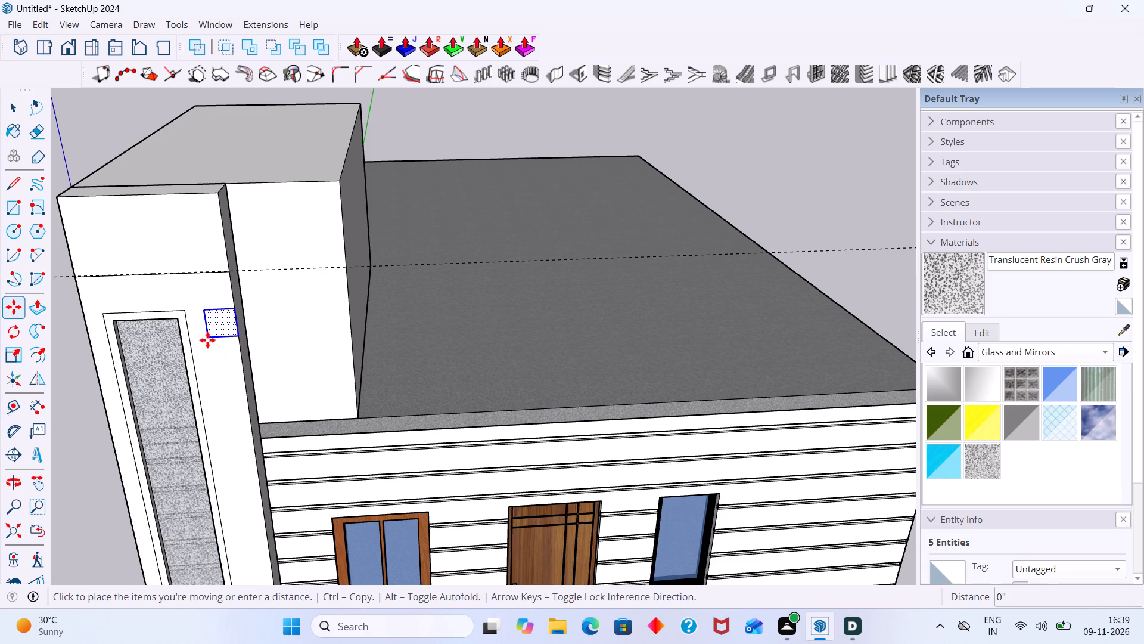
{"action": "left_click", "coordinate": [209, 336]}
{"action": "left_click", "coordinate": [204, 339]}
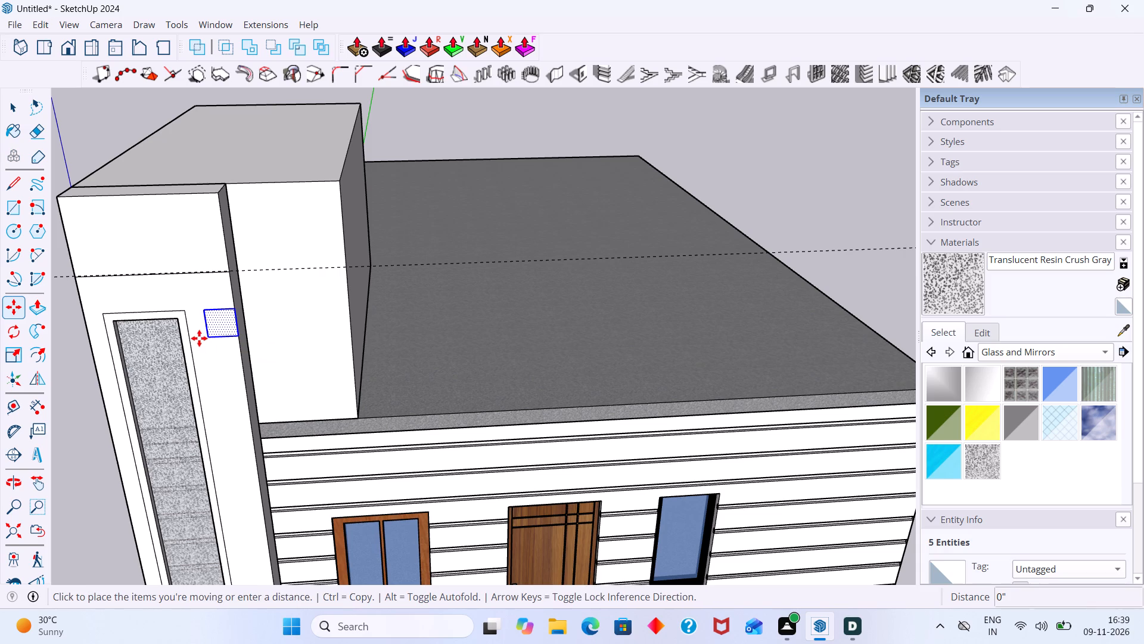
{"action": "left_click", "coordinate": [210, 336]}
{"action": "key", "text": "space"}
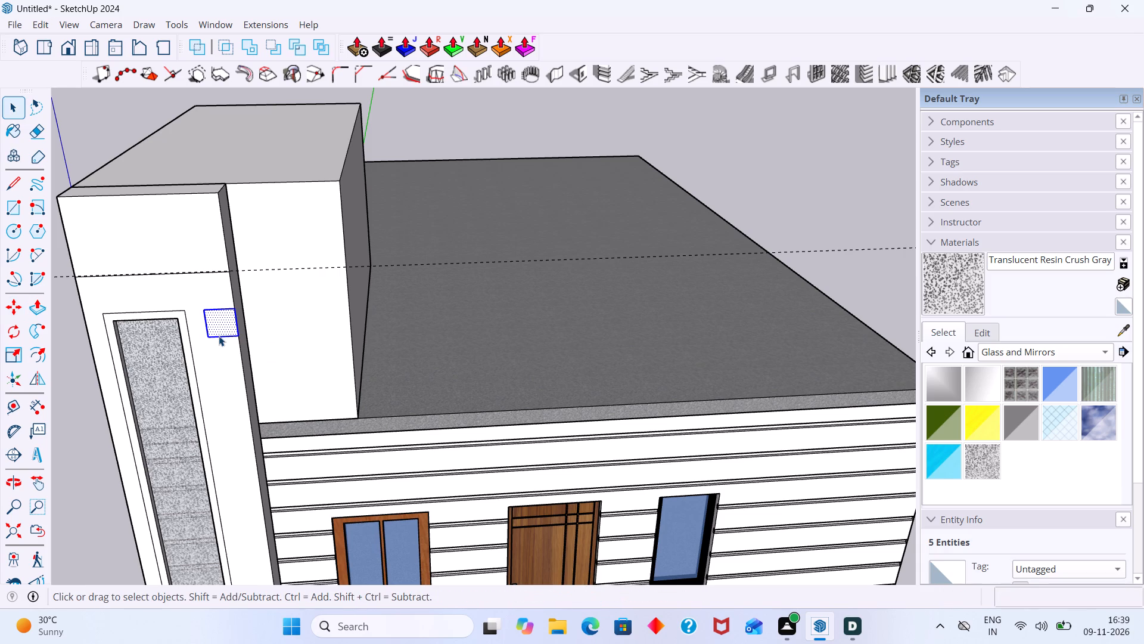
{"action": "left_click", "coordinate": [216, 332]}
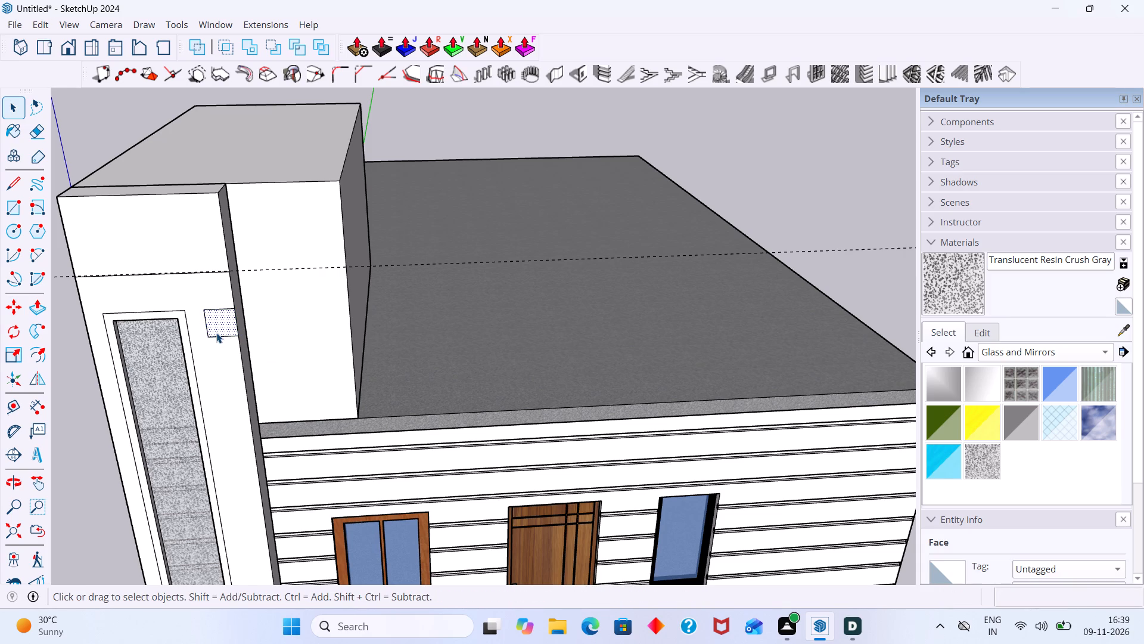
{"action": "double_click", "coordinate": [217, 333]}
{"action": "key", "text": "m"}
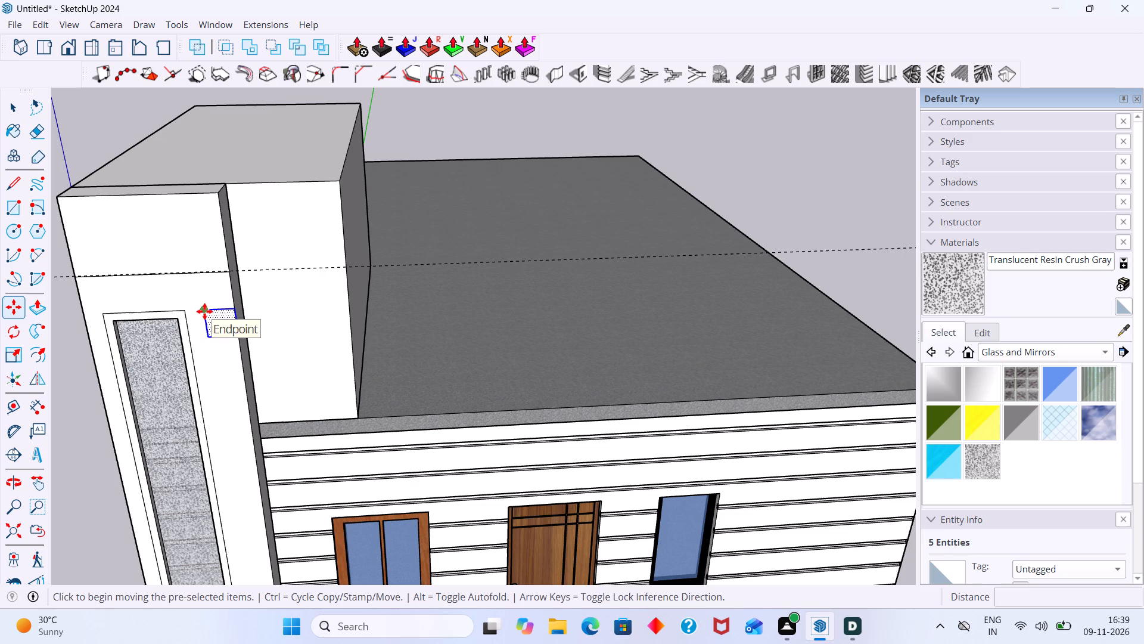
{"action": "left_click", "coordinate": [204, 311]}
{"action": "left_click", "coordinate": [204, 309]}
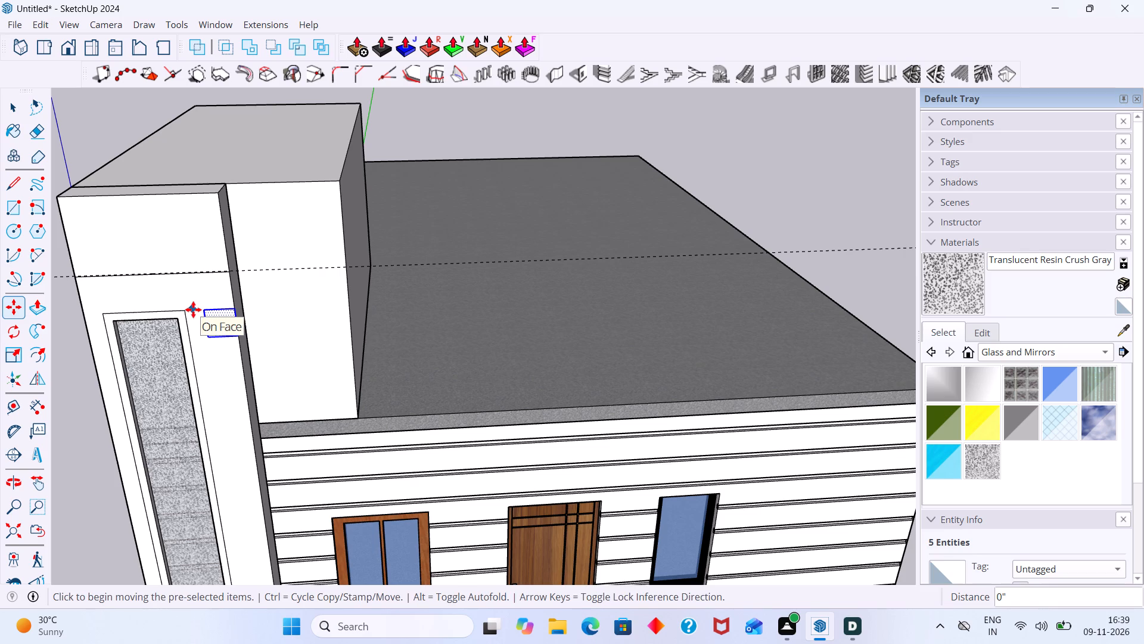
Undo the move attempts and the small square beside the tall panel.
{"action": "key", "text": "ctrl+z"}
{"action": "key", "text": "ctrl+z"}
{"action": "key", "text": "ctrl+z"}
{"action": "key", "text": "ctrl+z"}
Draw a square about 9 7/16" per side on the front strip, beside the tall panel's upper corner.
{"action": "key", "text": "space"}
{"action": "left_click", "coordinate": [217, 345]}
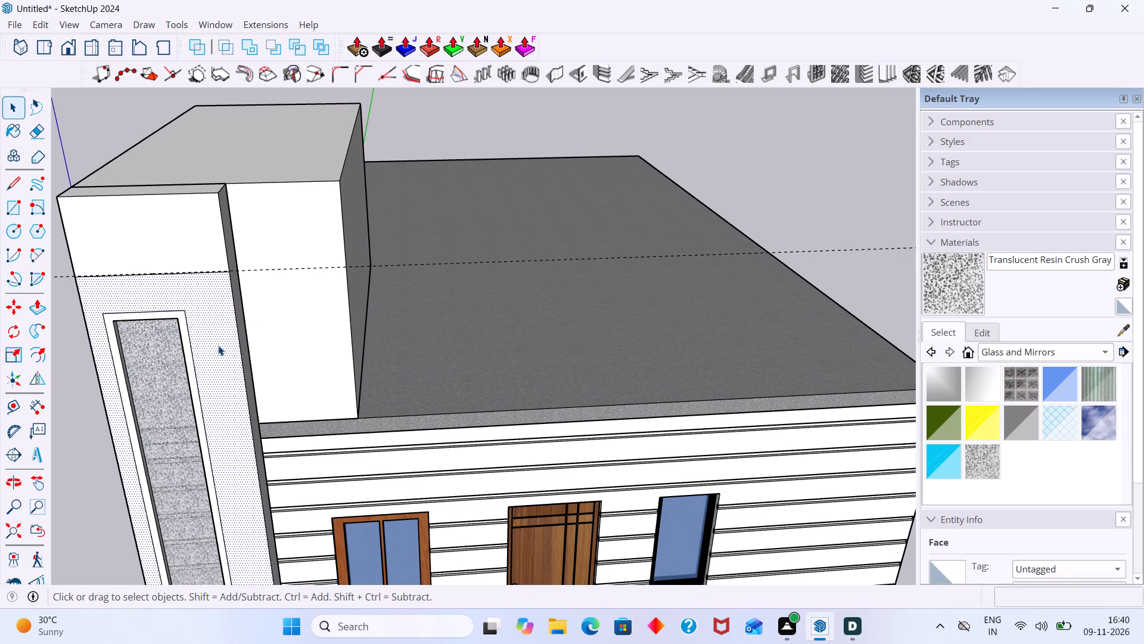
{"action": "key", "text": "r"}
{"action": "left_click", "coordinate": [197, 321]}
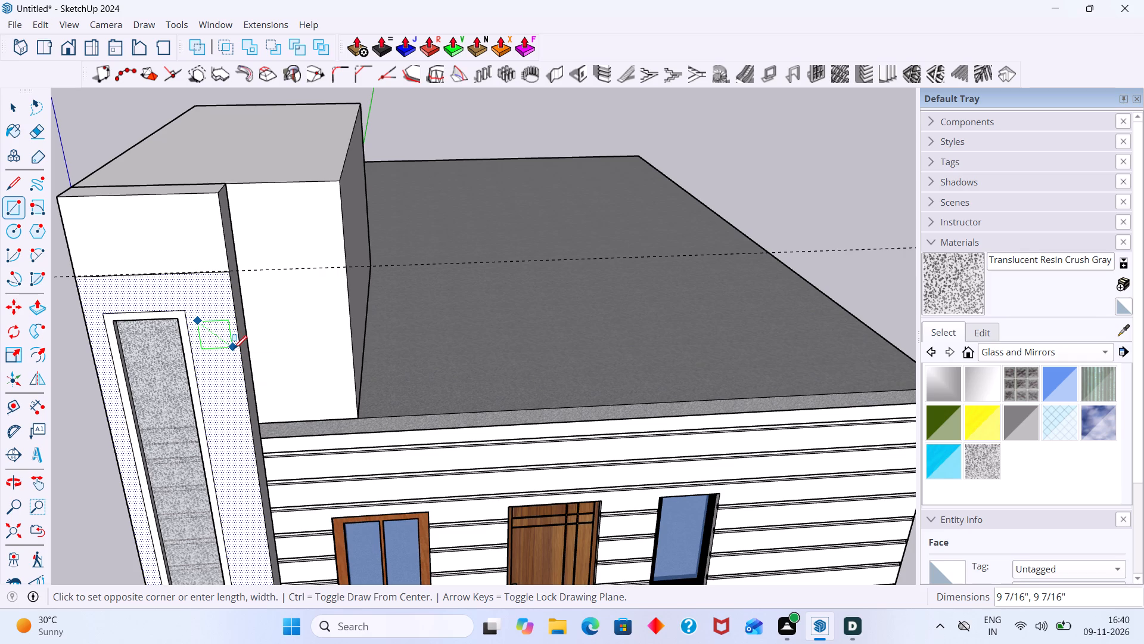
{"action": "left_click", "coordinate": [234, 349]}
{"action": "key", "text": "space"}
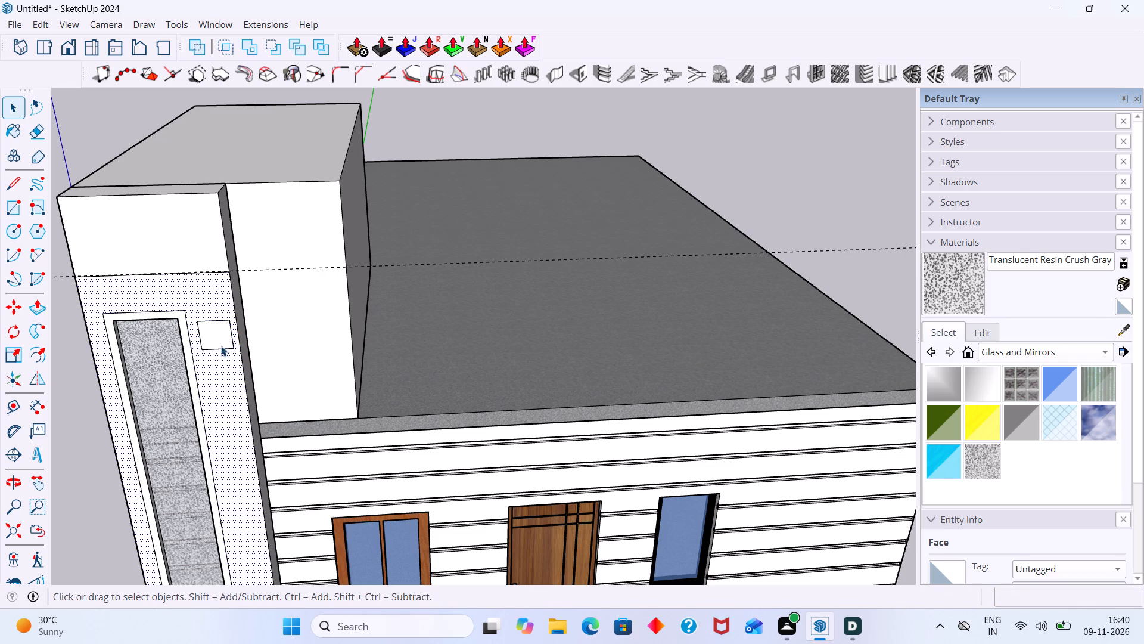
Move the square and its edges up about 4" along the blue axis, level with the top of the tall panel's frame.
{"action": "double_click", "coordinate": [219, 340]}
{"action": "key", "text": "m"}
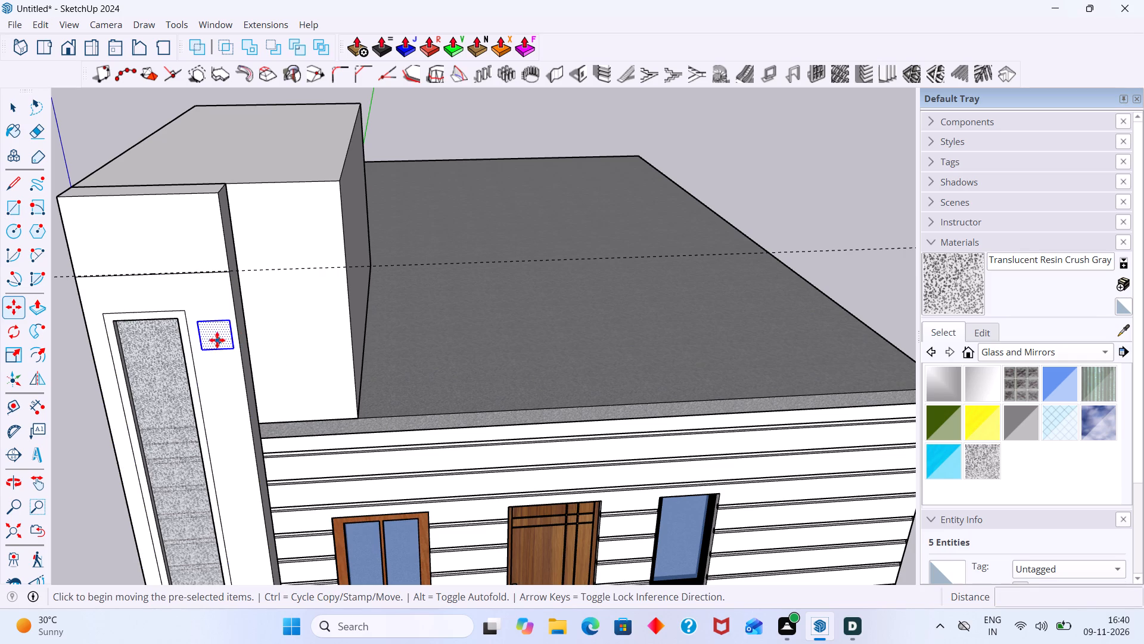
{"action": "left_click", "coordinate": [199, 323]}
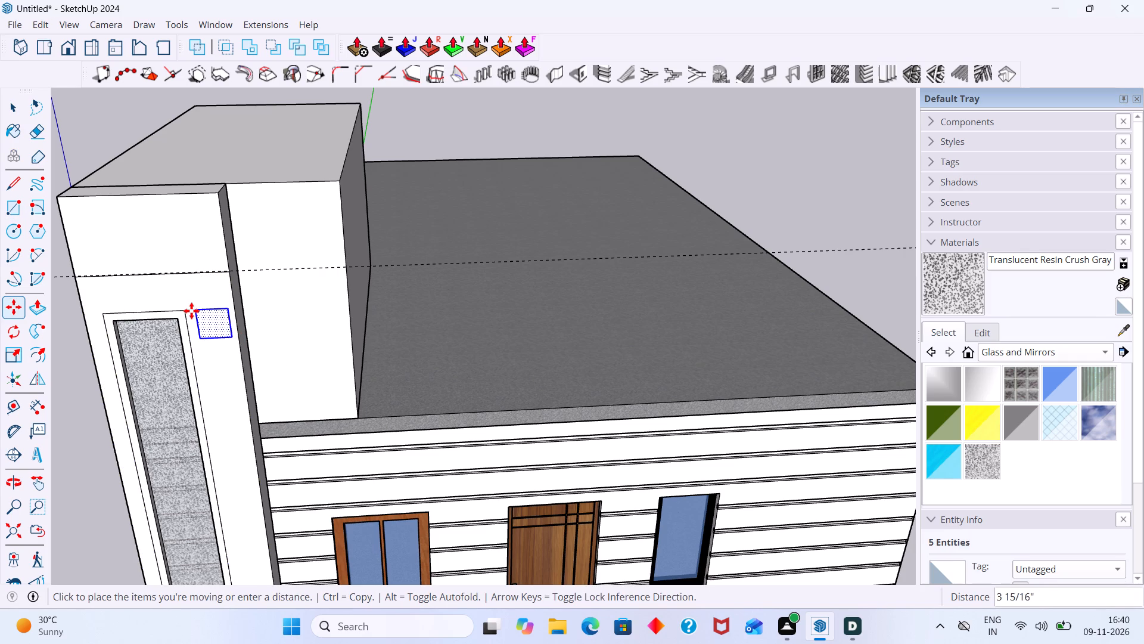
{"action": "key", "text": "Up"}
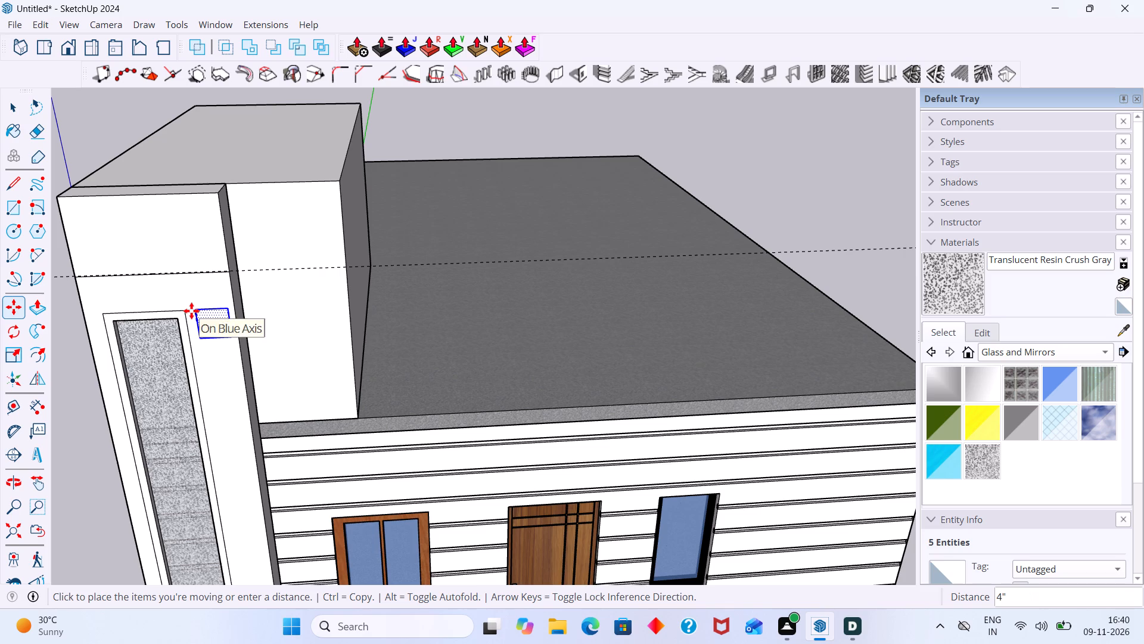
{"action": "left_click", "coordinate": [183, 311]}
{"action": "key", "text": "space"}
Push/pull the small square outward 6" from the front strip to form a projecting block.
{"action": "scroll", "coordinate": [236, 350], "scroll_direction": "down", "scroll_amount": 1}
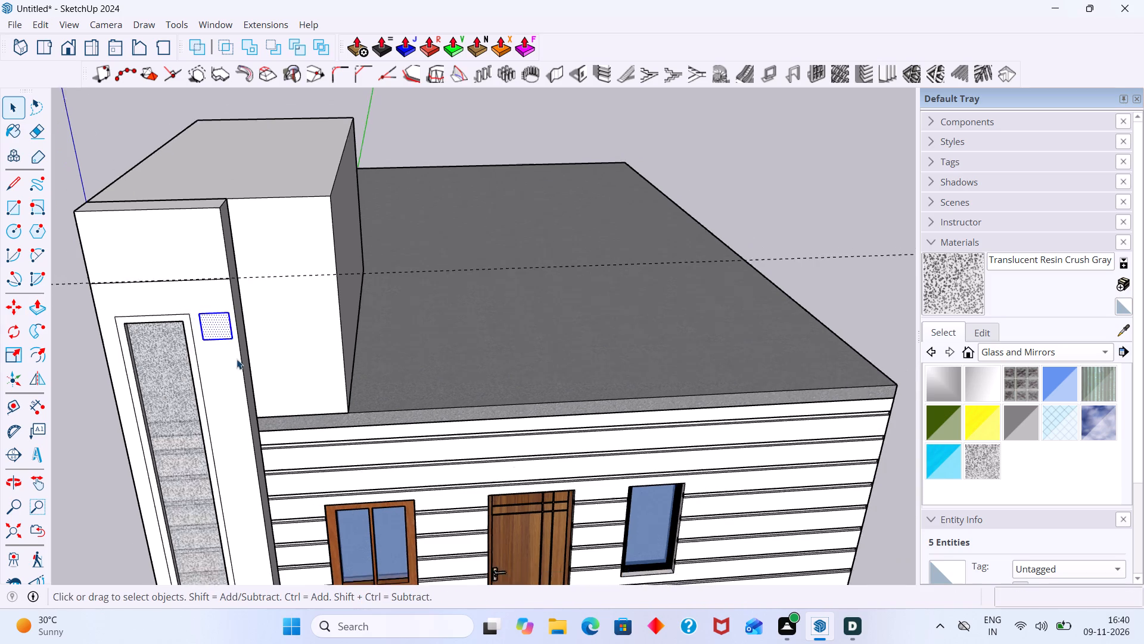
{"action": "scroll", "coordinate": [237, 359], "scroll_direction": "down", "scroll_amount": 8}
{"action": "scroll", "coordinate": [228, 366], "scroll_direction": "up", "scroll_amount": 2}
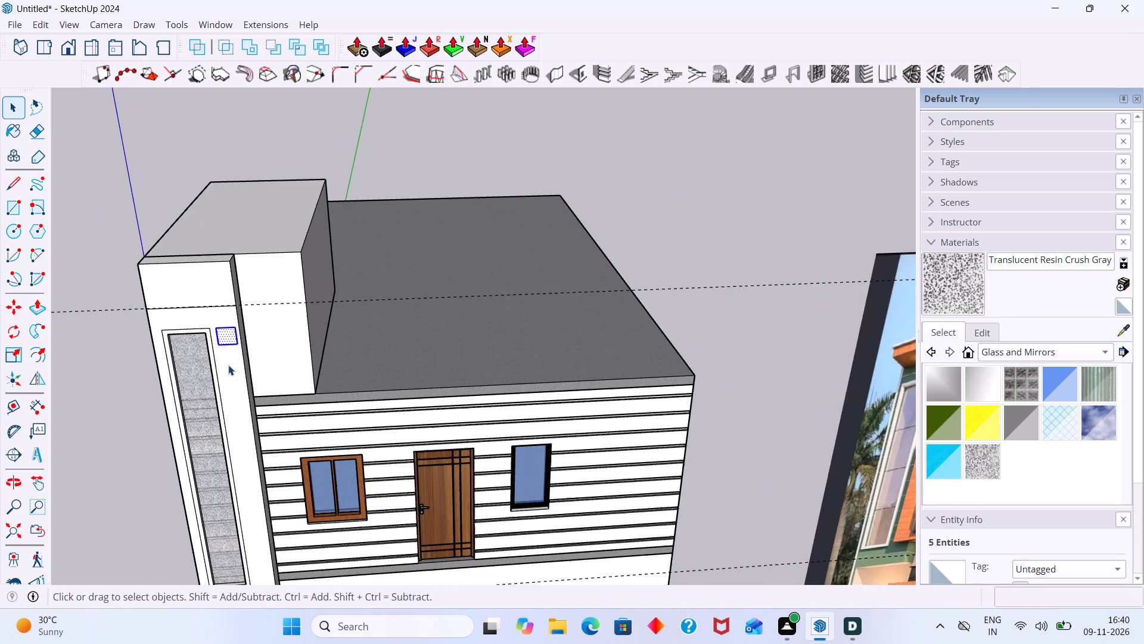
{"action": "scroll", "coordinate": [228, 365], "scroll_direction": "up", "scroll_amount": 4}
{"action": "key", "text": "p"}
{"action": "left_click", "coordinate": [223, 339]}
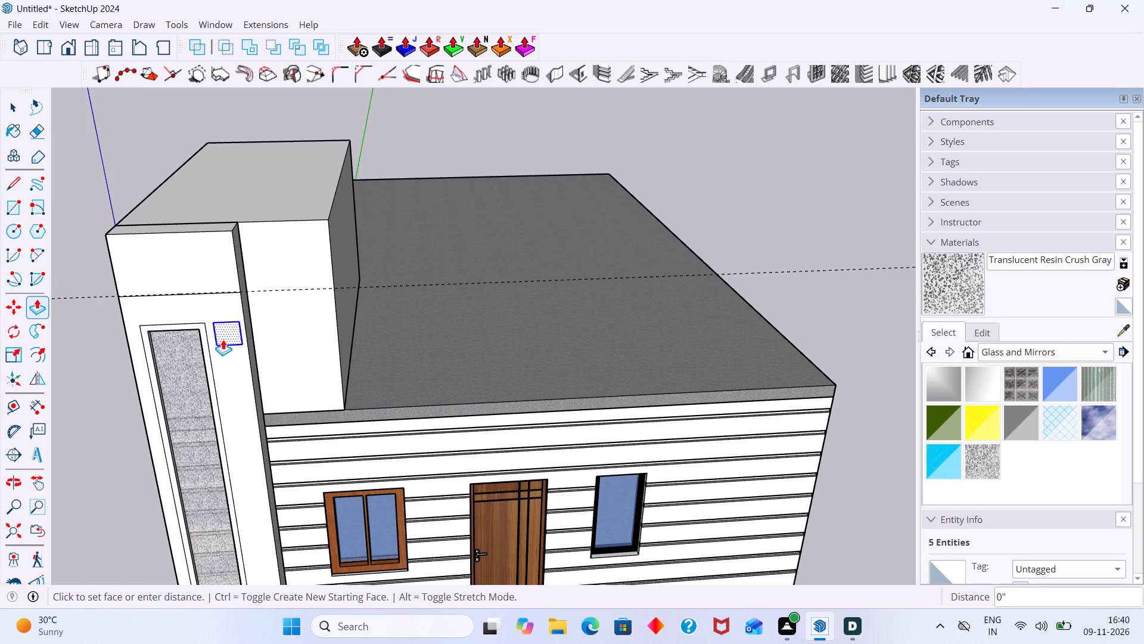
{"action": "scroll", "coordinate": [219, 342], "scroll_direction": "down", "scroll_amount": 6}
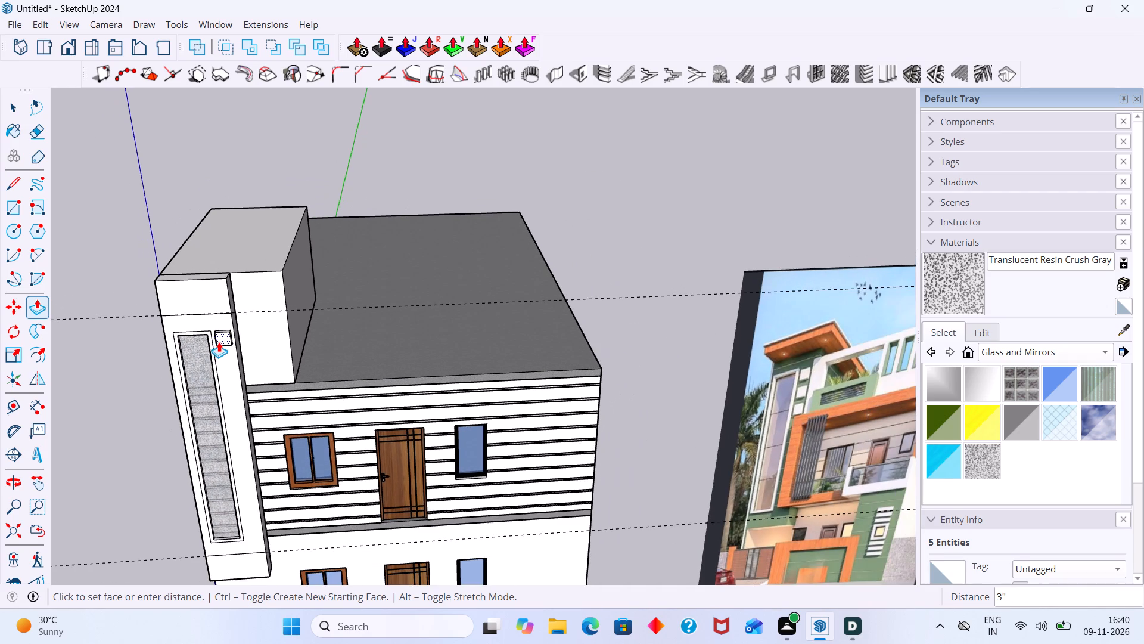
{"action": "scroll", "coordinate": [219, 342], "scroll_direction": "up", "scroll_amount": 1}
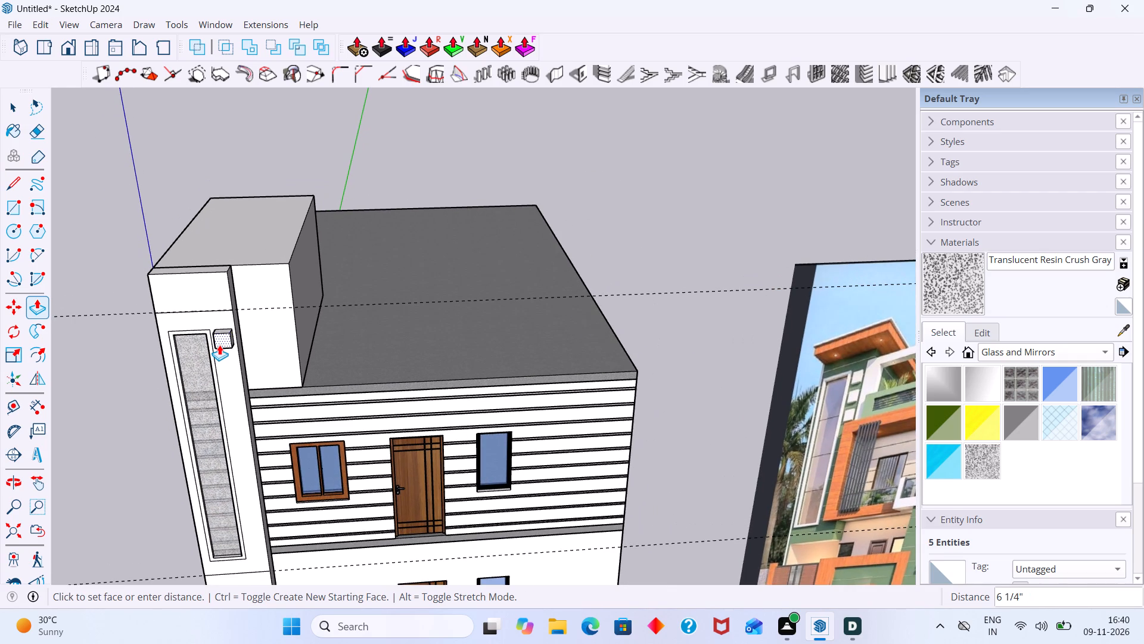
{"action": "type", "text": "6\""}
{"action": "key", "text": "Return"}
{"action": "key", "text": "Return"}
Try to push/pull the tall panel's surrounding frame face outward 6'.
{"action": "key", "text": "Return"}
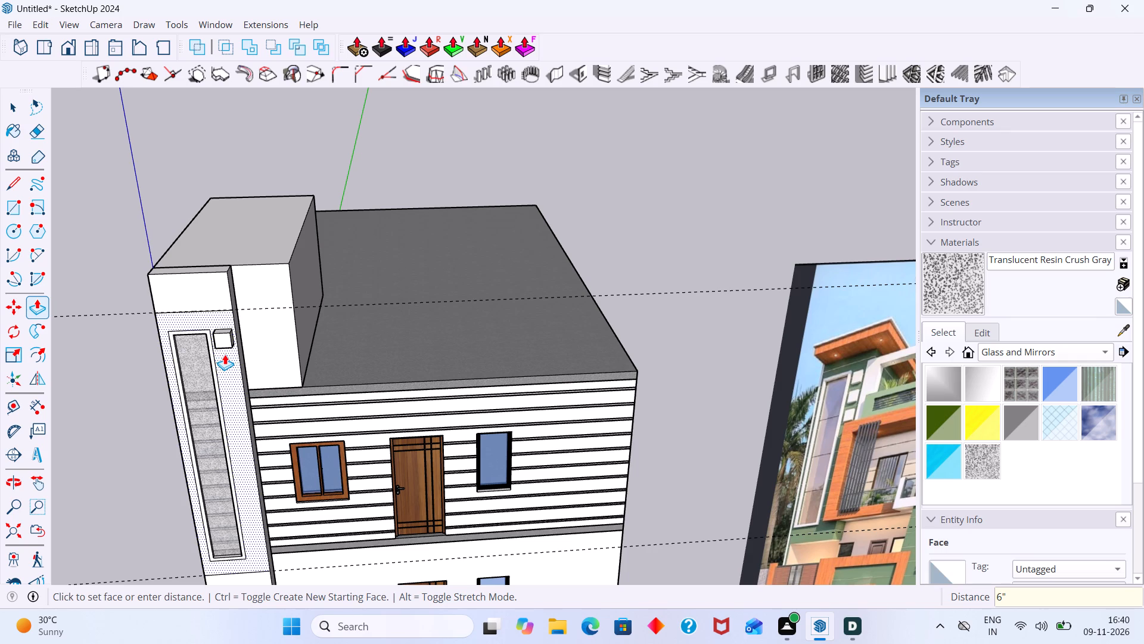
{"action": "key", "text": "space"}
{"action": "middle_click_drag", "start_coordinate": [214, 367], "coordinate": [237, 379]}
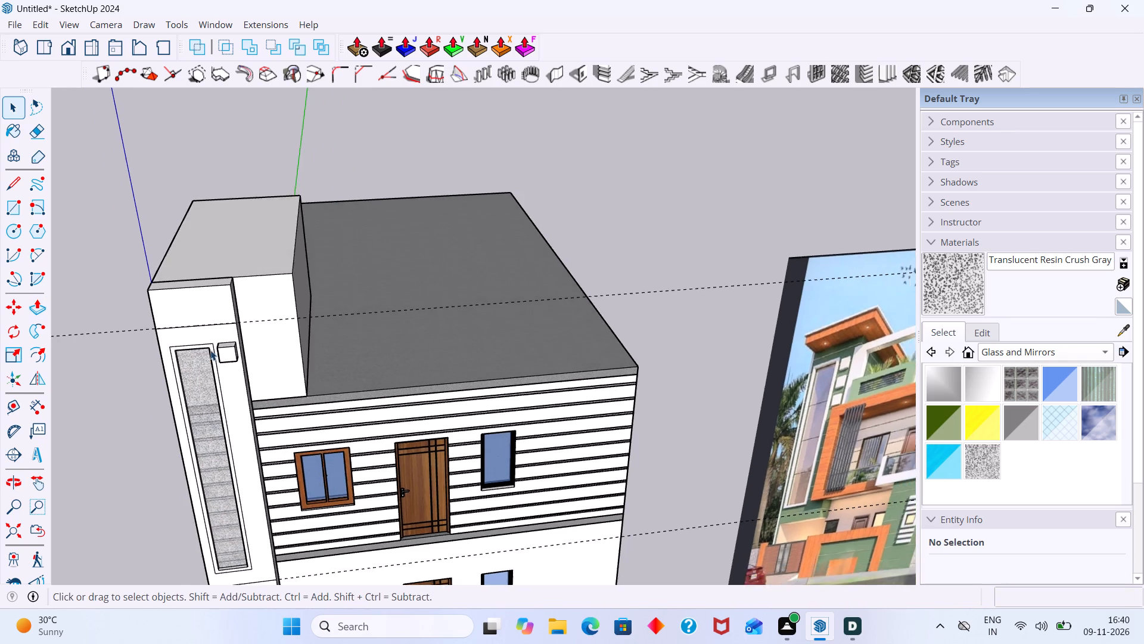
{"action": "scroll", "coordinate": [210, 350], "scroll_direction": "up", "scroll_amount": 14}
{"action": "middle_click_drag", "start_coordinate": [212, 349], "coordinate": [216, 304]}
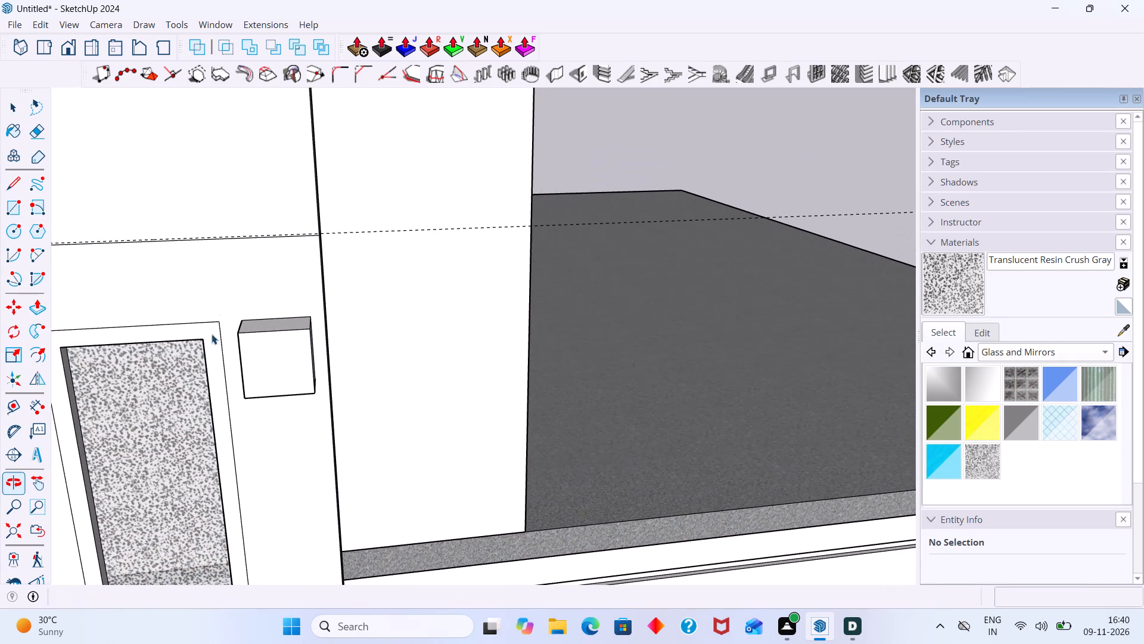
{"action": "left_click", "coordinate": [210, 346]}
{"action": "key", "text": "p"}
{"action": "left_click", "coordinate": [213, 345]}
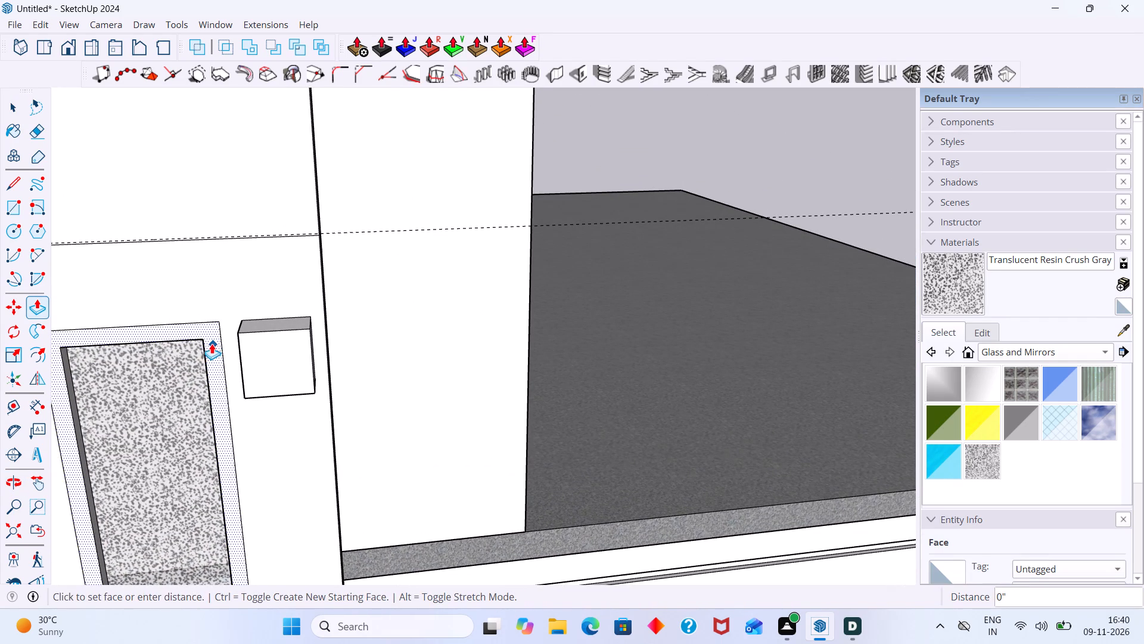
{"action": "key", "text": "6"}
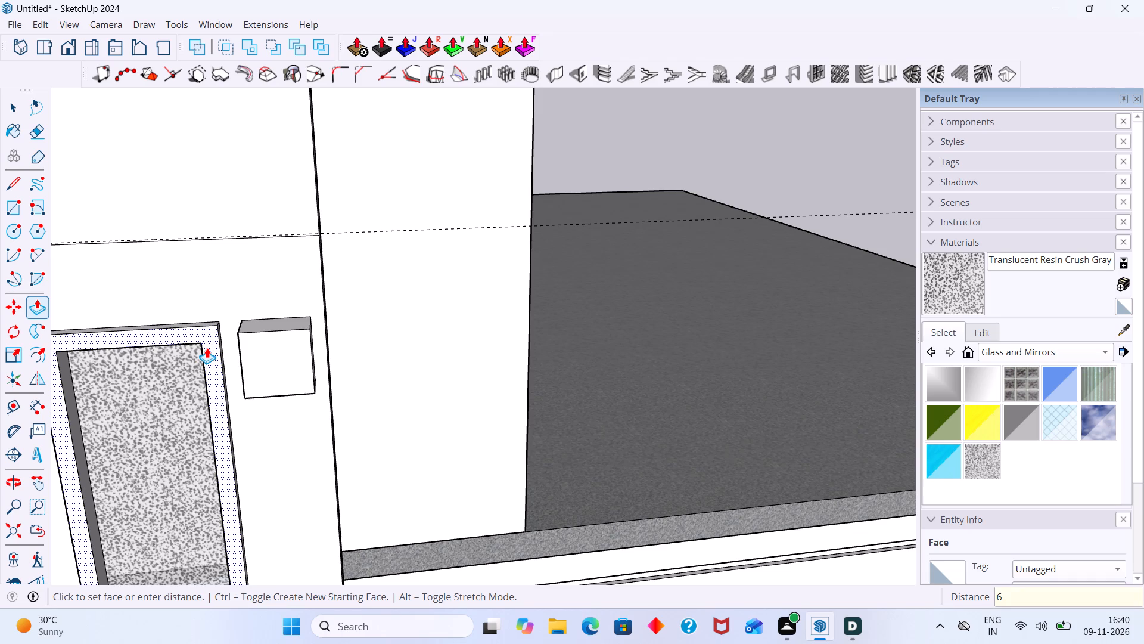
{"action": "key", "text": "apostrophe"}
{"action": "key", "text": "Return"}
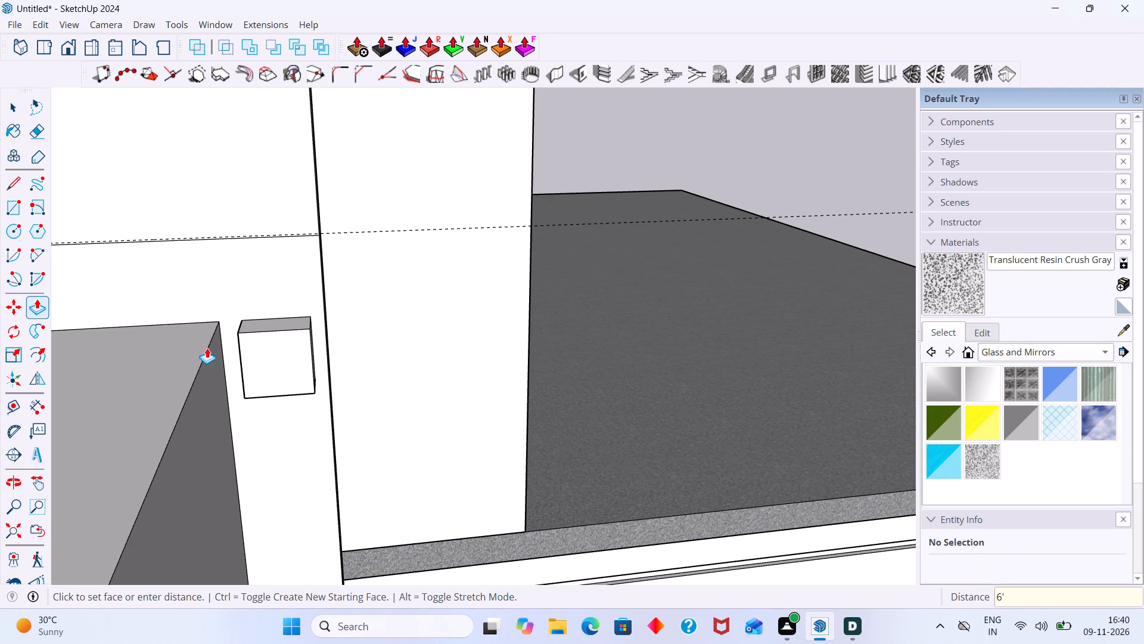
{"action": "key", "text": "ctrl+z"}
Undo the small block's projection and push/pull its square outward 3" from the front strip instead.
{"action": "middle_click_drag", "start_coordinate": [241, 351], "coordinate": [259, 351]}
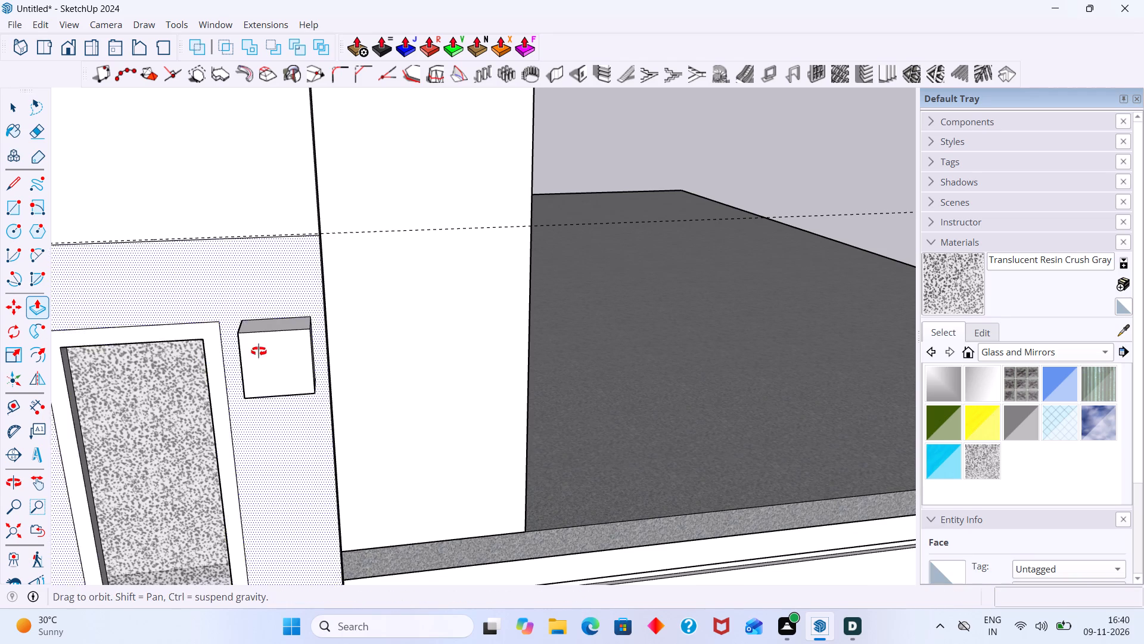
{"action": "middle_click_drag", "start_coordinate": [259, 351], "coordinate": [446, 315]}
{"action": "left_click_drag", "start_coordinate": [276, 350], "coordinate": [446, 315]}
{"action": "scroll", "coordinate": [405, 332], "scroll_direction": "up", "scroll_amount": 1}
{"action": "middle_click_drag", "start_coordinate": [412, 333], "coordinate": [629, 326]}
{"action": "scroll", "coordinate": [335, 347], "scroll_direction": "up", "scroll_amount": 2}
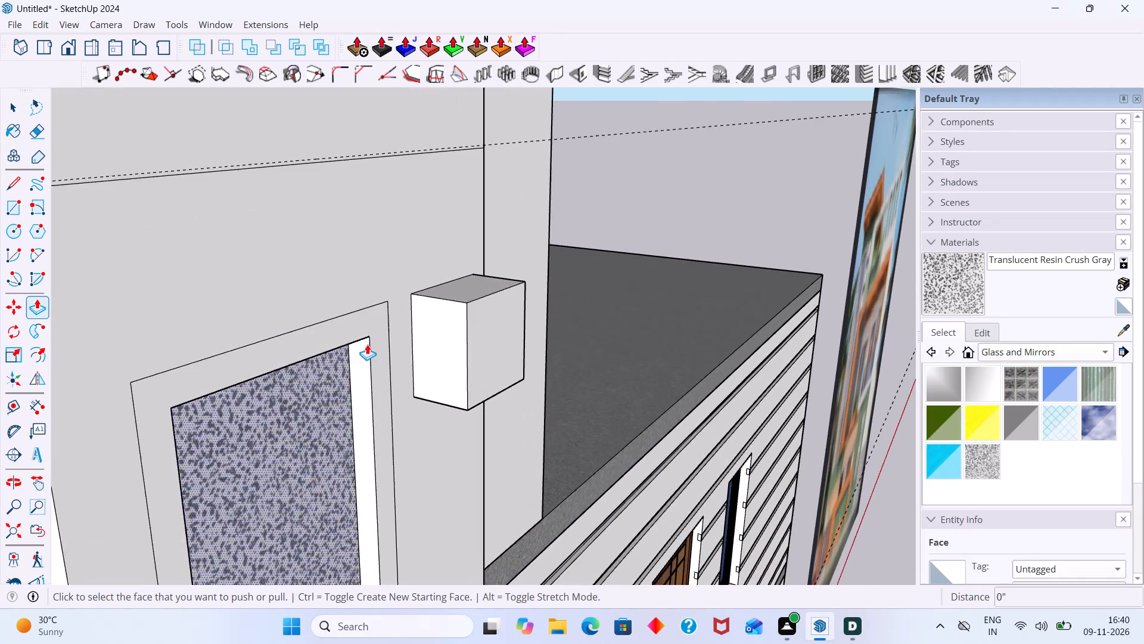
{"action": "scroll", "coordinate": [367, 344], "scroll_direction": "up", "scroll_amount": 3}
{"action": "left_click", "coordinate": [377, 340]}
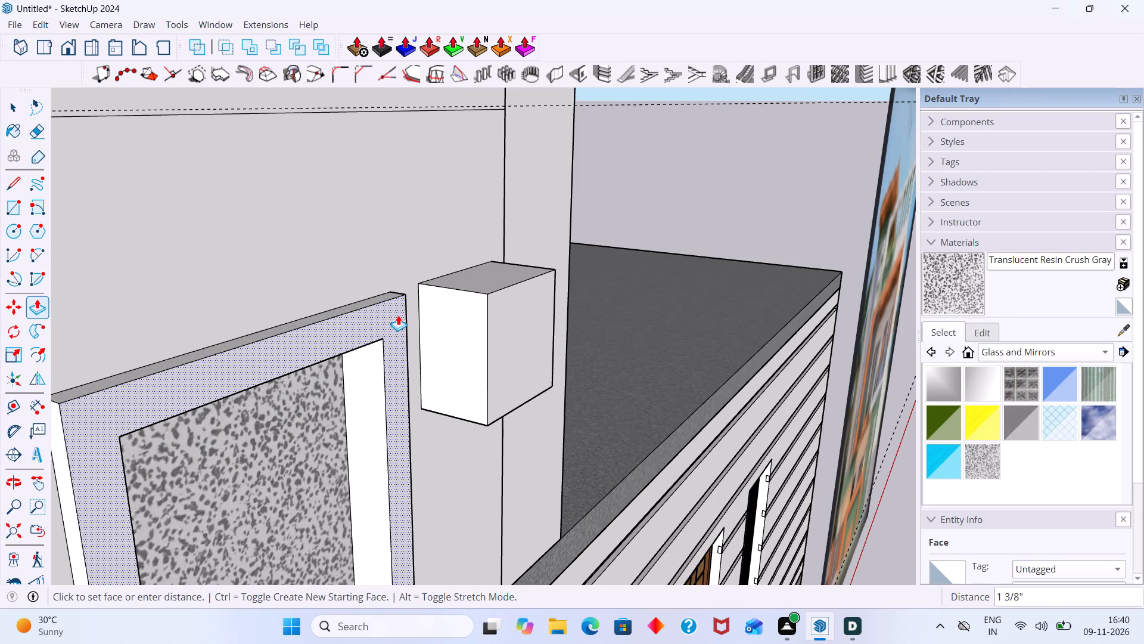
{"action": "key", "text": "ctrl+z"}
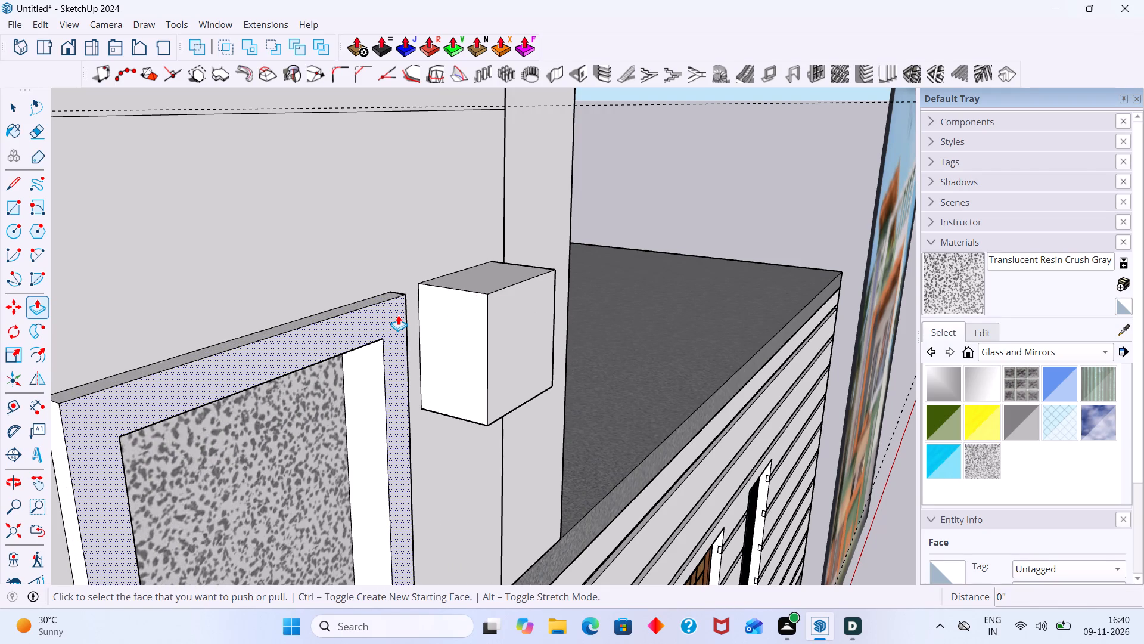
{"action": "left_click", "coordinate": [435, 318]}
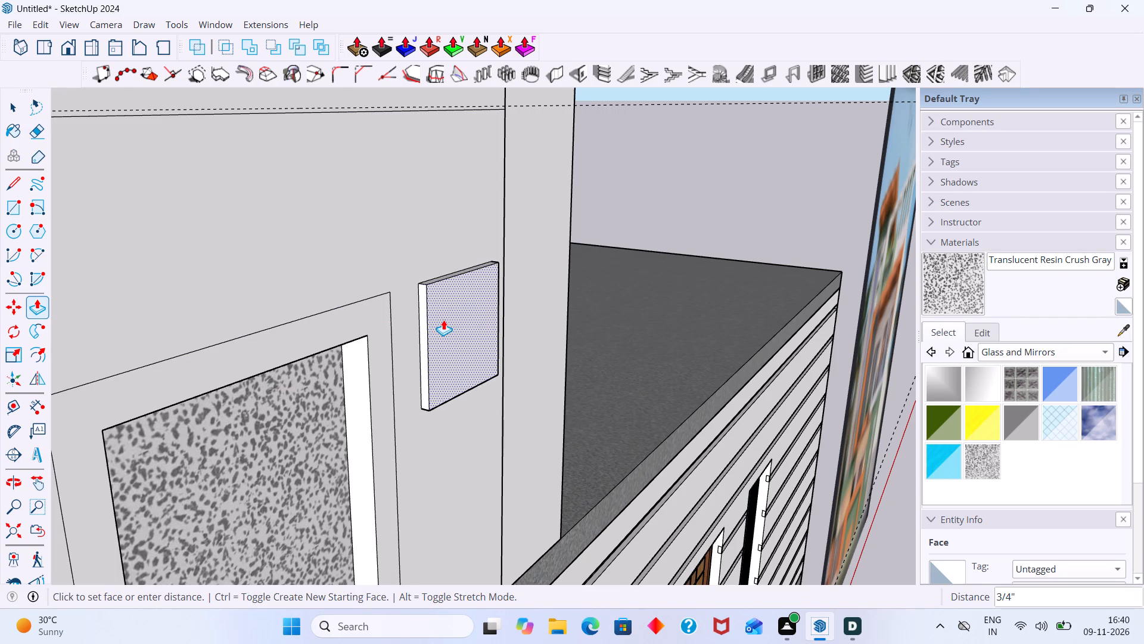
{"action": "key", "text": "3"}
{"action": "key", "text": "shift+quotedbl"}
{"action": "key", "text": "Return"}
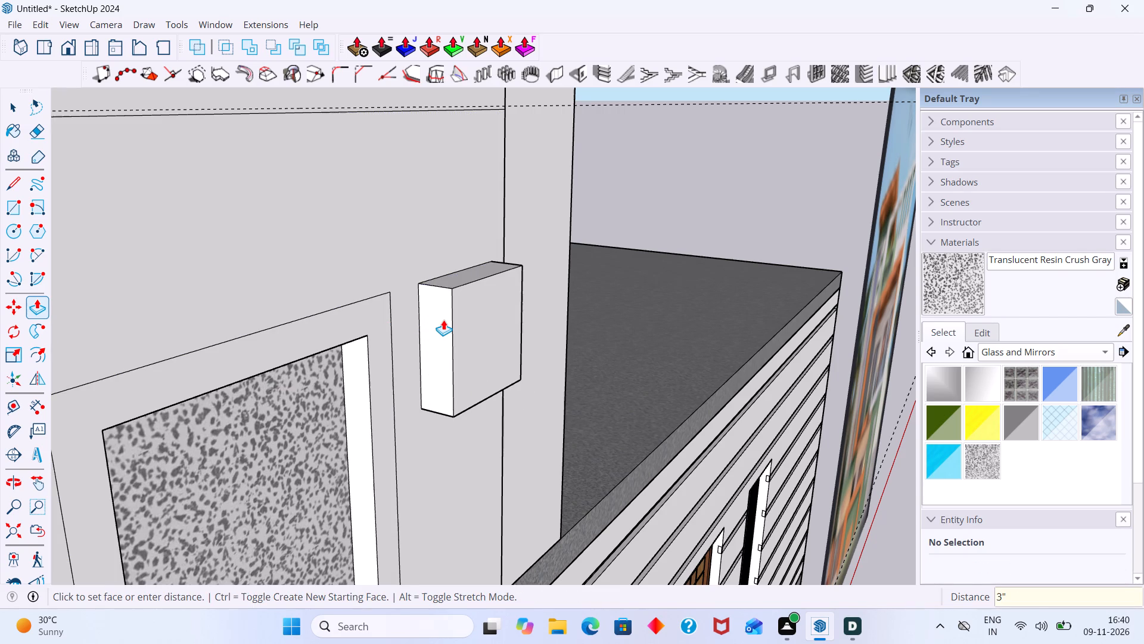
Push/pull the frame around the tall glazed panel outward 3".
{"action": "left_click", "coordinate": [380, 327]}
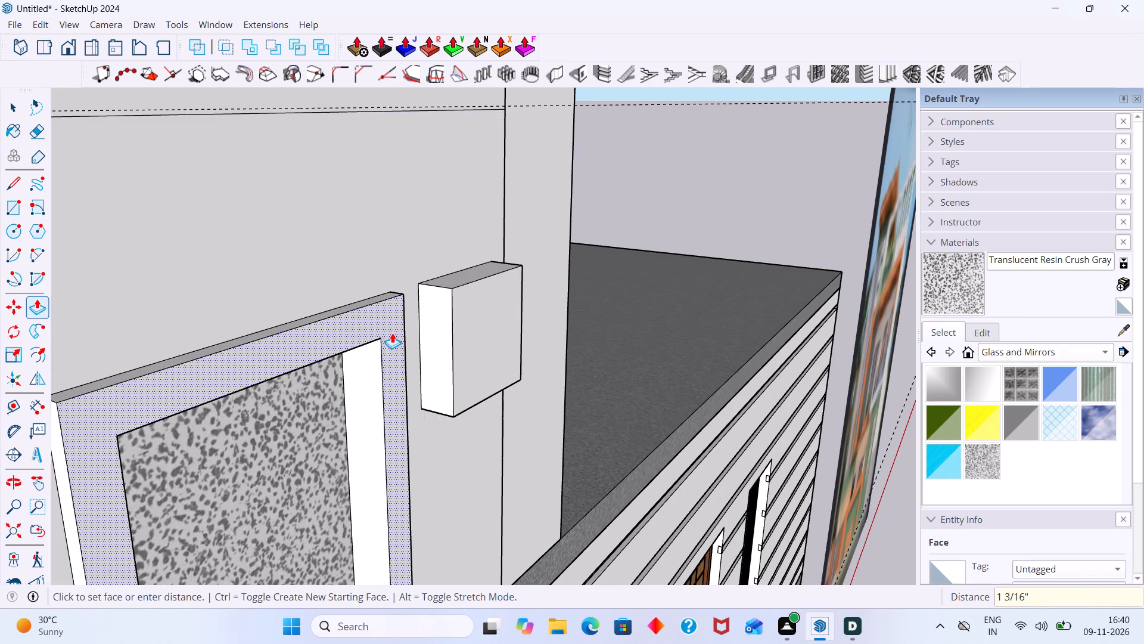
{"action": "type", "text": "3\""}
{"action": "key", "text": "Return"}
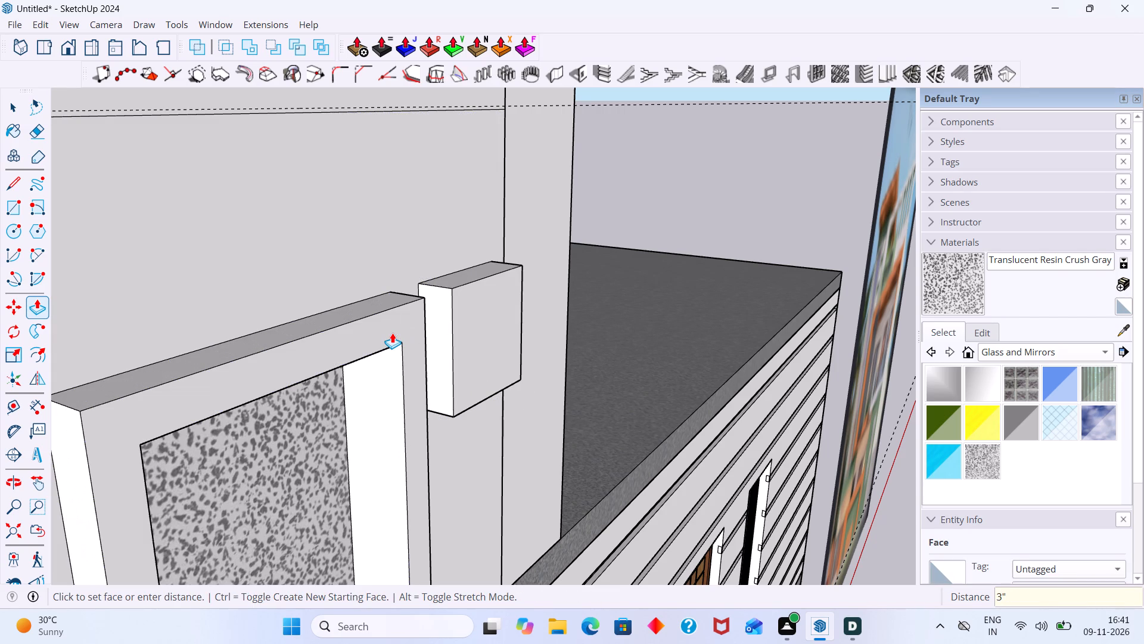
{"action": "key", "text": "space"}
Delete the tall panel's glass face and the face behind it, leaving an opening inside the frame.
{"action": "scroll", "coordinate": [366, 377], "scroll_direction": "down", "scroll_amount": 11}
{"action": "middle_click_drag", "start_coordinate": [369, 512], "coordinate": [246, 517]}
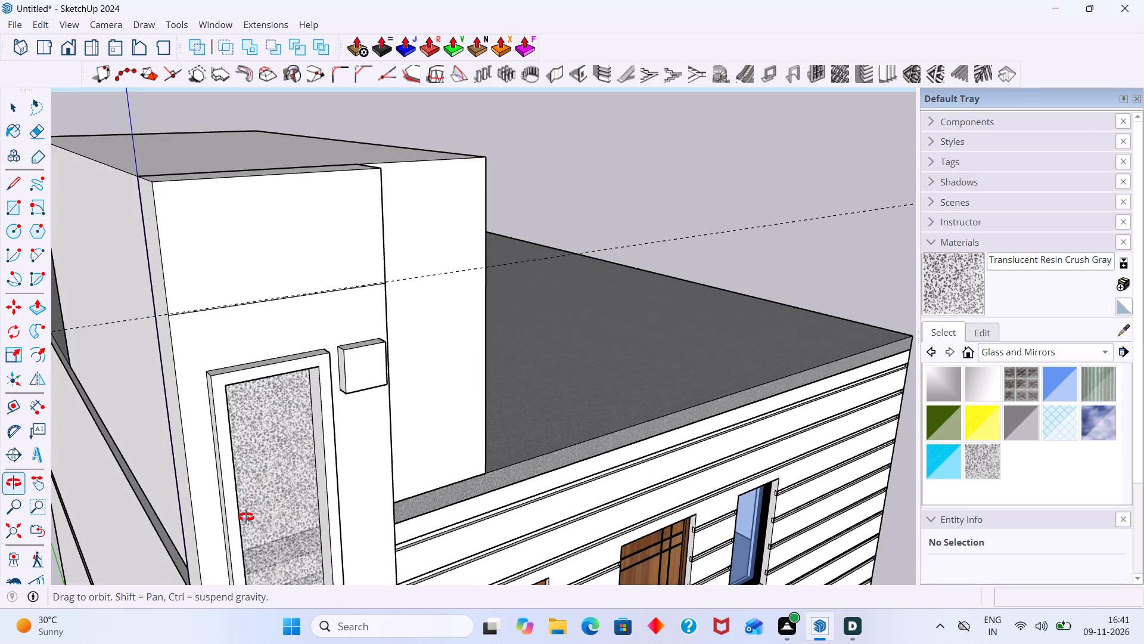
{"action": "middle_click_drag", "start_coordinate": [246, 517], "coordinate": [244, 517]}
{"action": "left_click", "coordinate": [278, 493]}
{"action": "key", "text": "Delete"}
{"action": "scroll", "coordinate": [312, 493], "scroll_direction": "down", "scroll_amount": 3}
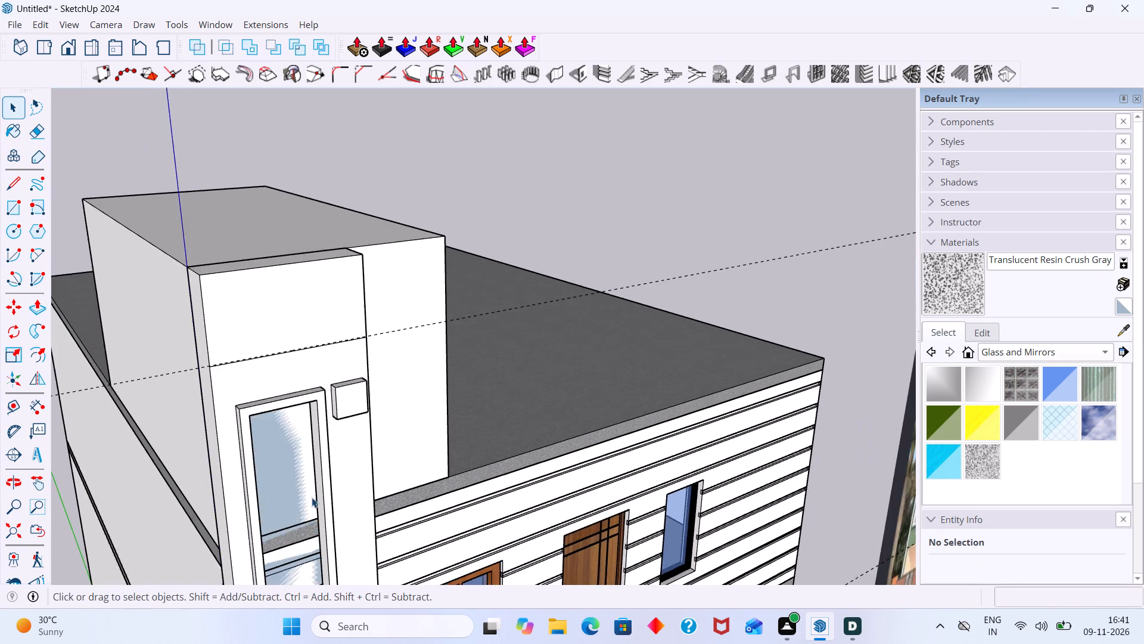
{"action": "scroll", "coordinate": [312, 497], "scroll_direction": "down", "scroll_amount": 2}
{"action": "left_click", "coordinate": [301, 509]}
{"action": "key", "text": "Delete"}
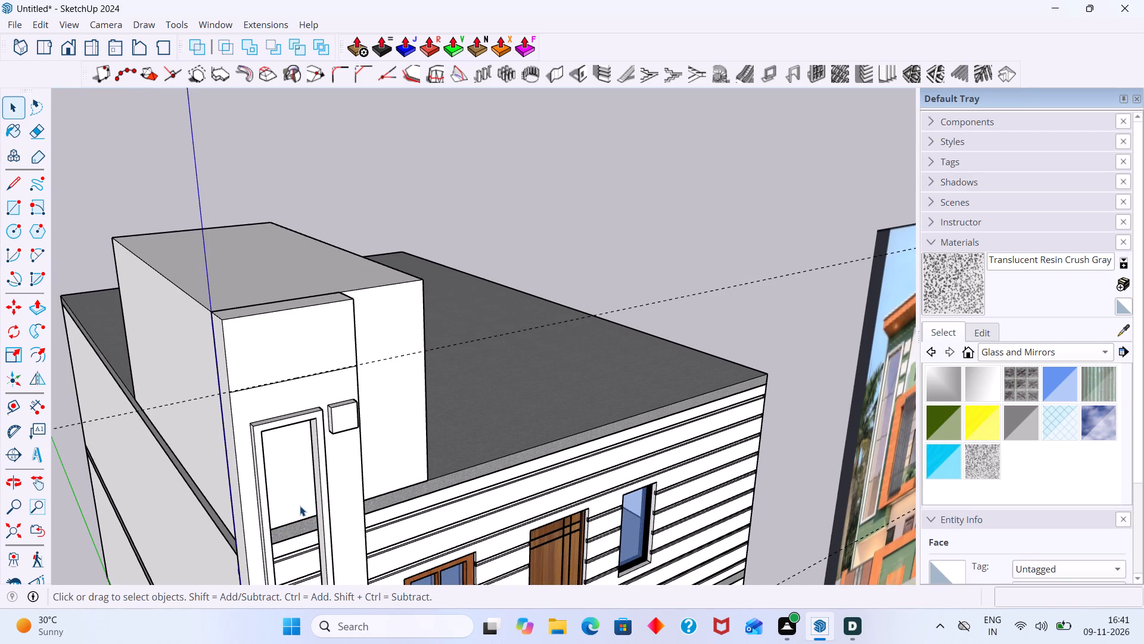
Undo back to the plain white recessed panel with a flat frame, before its glass material and the small square were added.
{"action": "scroll", "coordinate": [300, 506], "scroll_direction": "down", "scroll_amount": 3}
{"action": "middle_click_drag", "start_coordinate": [294, 504], "coordinate": [108, 431]}
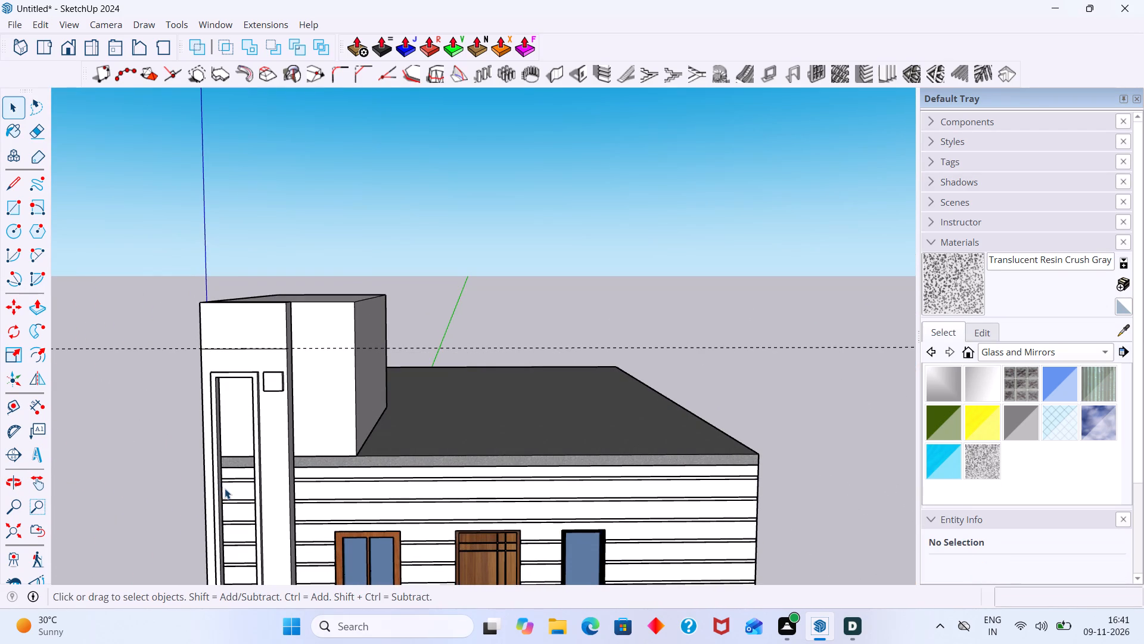
{"action": "key", "text": "ctrl+z"}
{"action": "key", "text": "ctrl+z"}
{"action": "key", "text": "ctrl+z"}
{"action": "key", "text": "ctrl+z"}
{"action": "key", "text": "ctrl+z"}
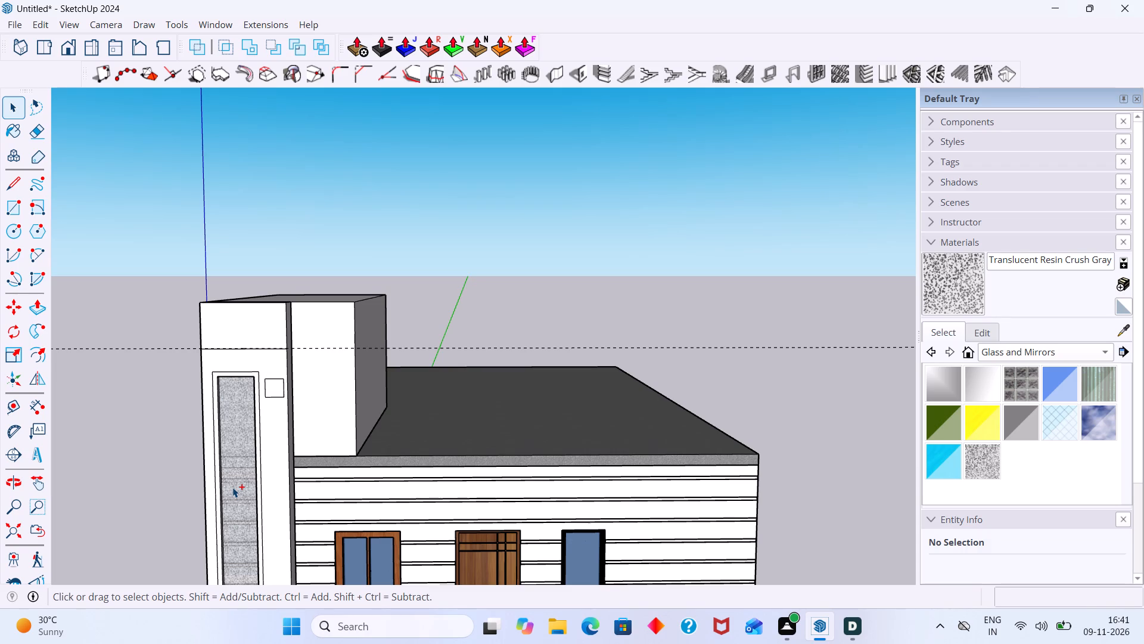
{"action": "key", "text": "ctrl+z"}
{"action": "key", "text": "ctrl+z"}
{"action": "key", "text": "ctrl+z"}
{"action": "key", "text": "ctrl+z"}
{"action": "key", "text": "ctrl+z"}
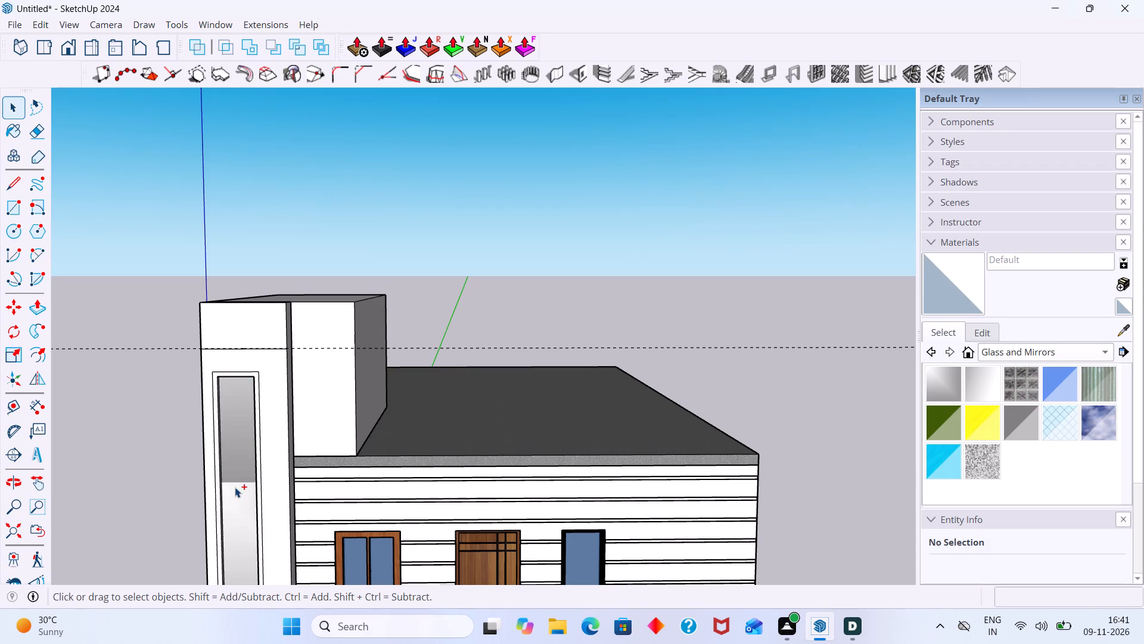
{"action": "key", "text": "ctrl+z"}
{"action": "key", "text": "ctrl+z"}
{"action": "key", "text": "ctrl+z"}
{"action": "key", "text": "ctrl+z"}
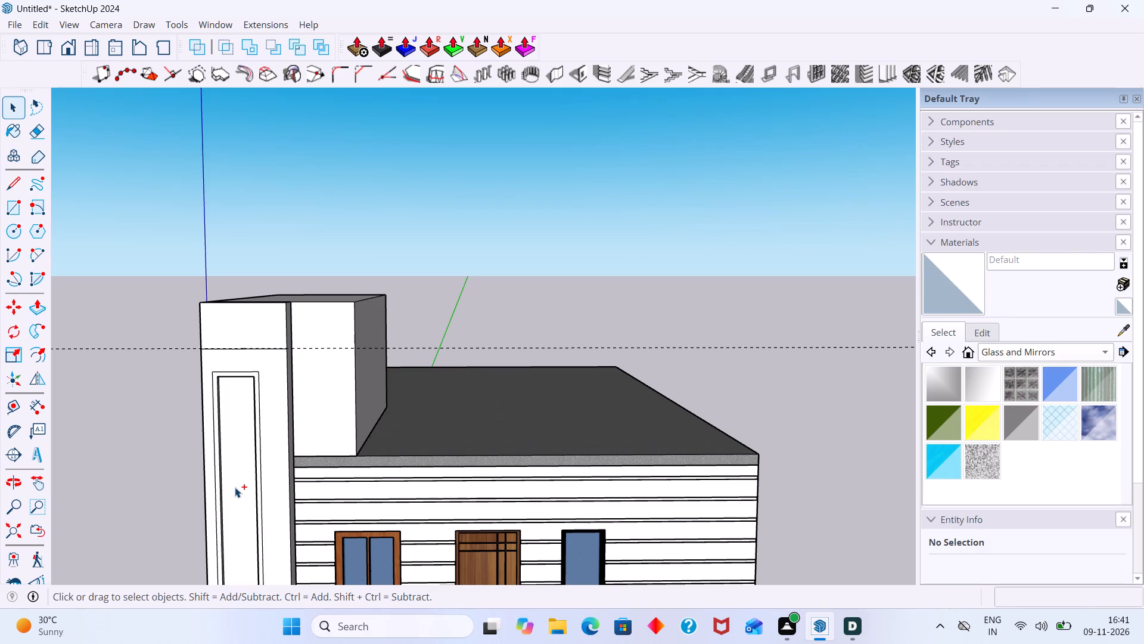
Push/pull the flat frame around the tall recessed panel outward 3" from the front strip.
{"action": "middle_click_drag", "start_coordinate": [259, 490], "coordinate": [290, 533]}
{"action": "scroll", "coordinate": [273, 406], "scroll_direction": "up", "scroll_amount": 5}
{"action": "middle_click_drag", "start_coordinate": [251, 410], "coordinate": [383, 398]}
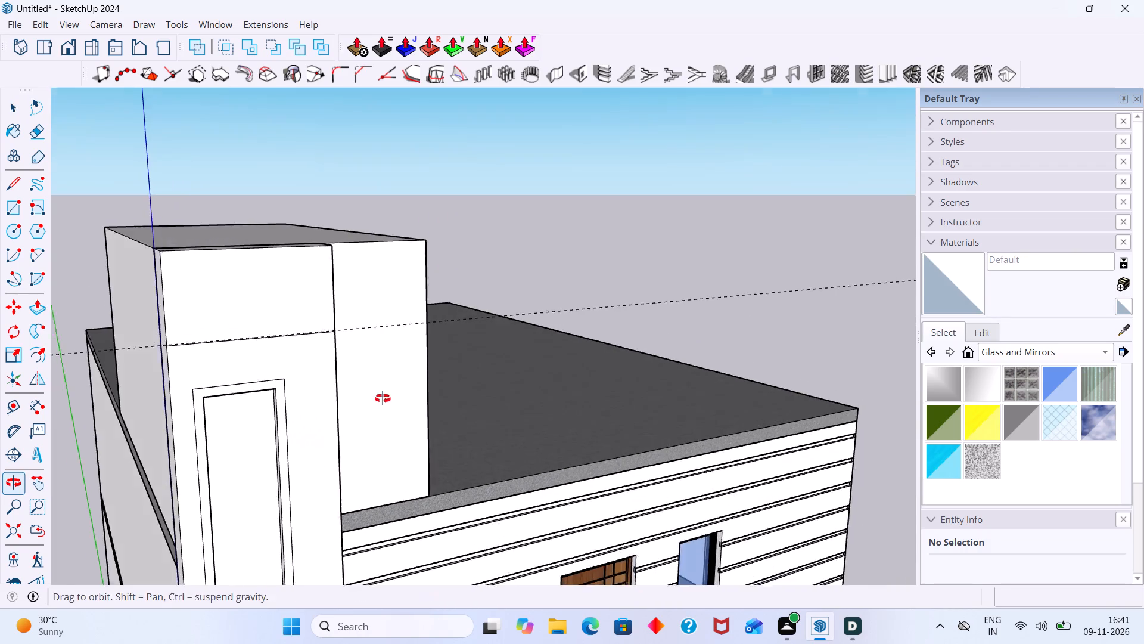
{"action": "middle_click_drag", "start_coordinate": [383, 398], "coordinate": [383, 398]}
{"action": "scroll", "coordinate": [375, 397], "scroll_direction": "down", "scroll_amount": 8}
{"action": "scroll", "coordinate": [344, 417], "scroll_direction": "up", "scroll_amount": 11}
{"action": "middle_click_drag", "start_coordinate": [329, 431], "coordinate": [478, 427]}
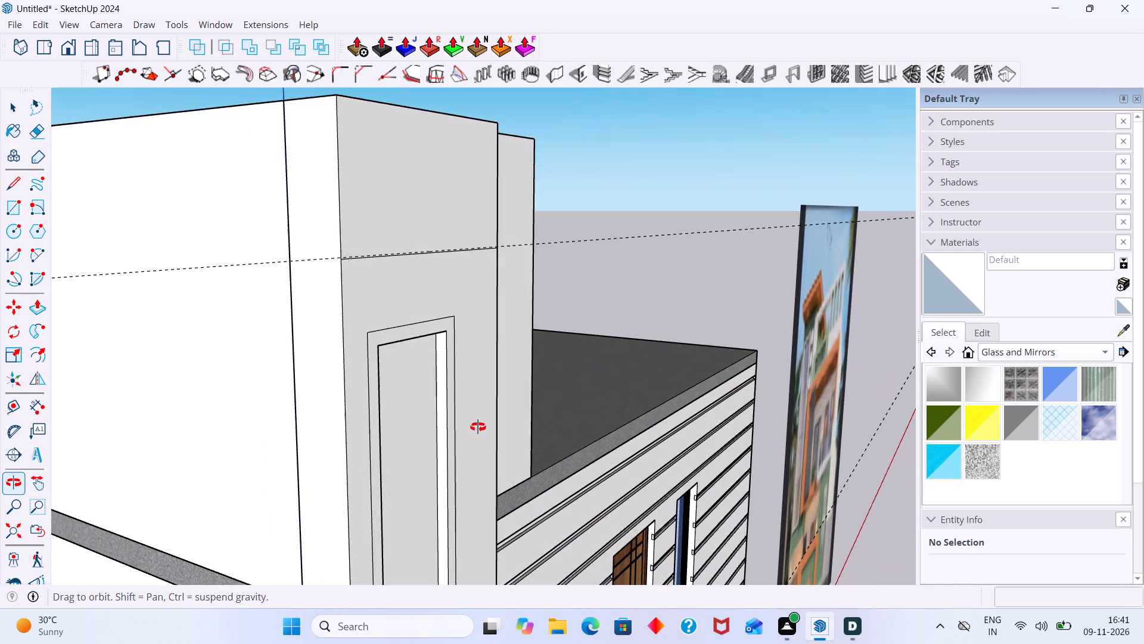
{"action": "middle_click_drag", "start_coordinate": [478, 427], "coordinate": [478, 412]}
{"action": "scroll", "coordinate": [394, 334], "scroll_direction": "up", "scroll_amount": 2}
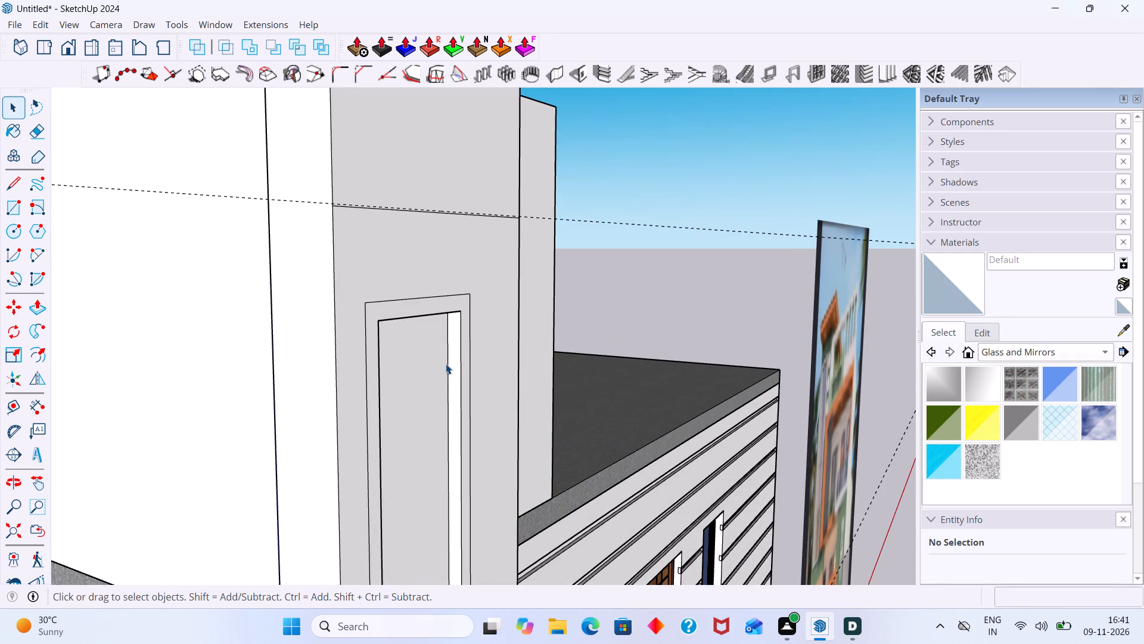
{"action": "scroll", "coordinate": [446, 364], "scroll_direction": "down", "scroll_amount": 4}
{"action": "middle_click_drag", "start_coordinate": [449, 374], "coordinate": [394, 386]}
{"action": "scroll", "coordinate": [388, 336], "scroll_direction": "up", "scroll_amount": 2}
{"action": "left_click", "coordinate": [386, 336]}
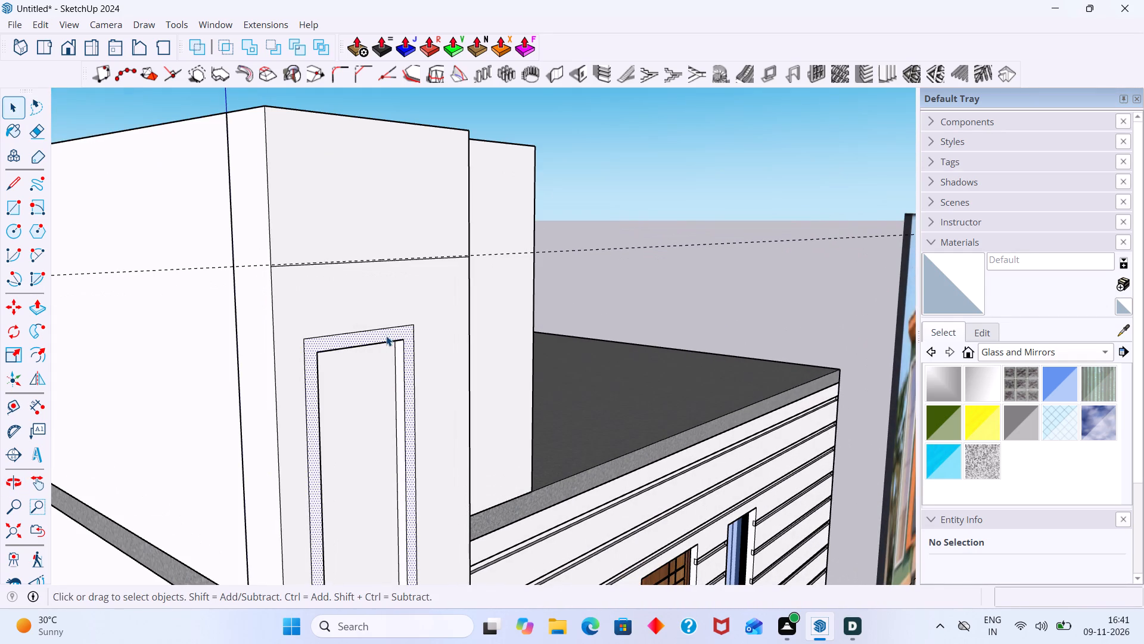
{"action": "key", "text": "p"}
{"action": "left_click", "coordinate": [386, 336]}
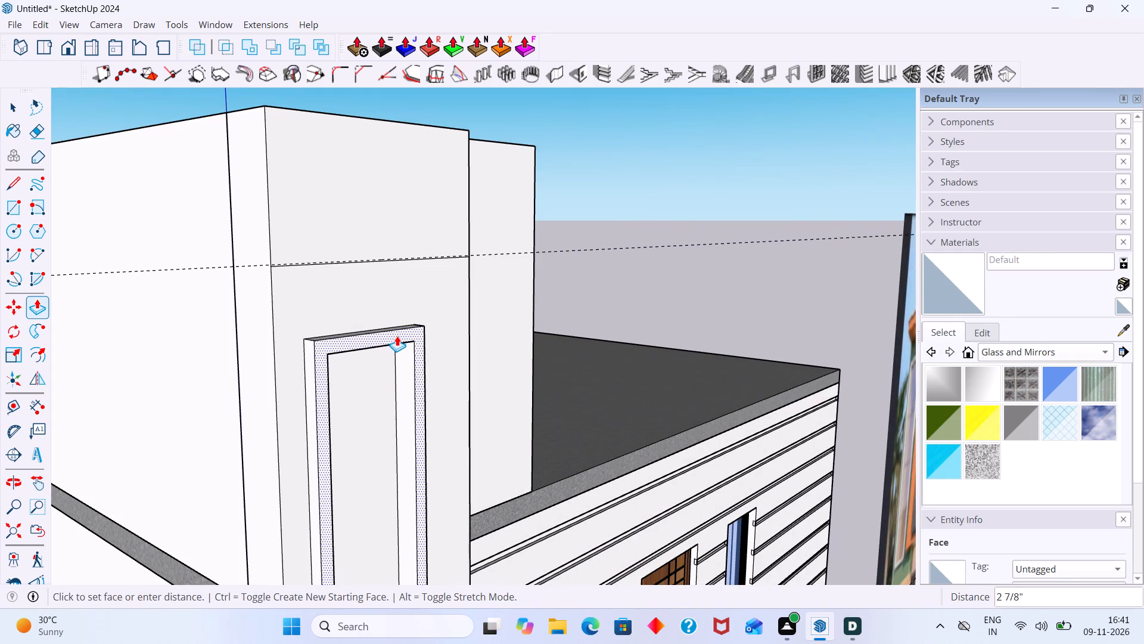
{"action": "type", "text": "3\""}
{"action": "key", "text": "Return"}
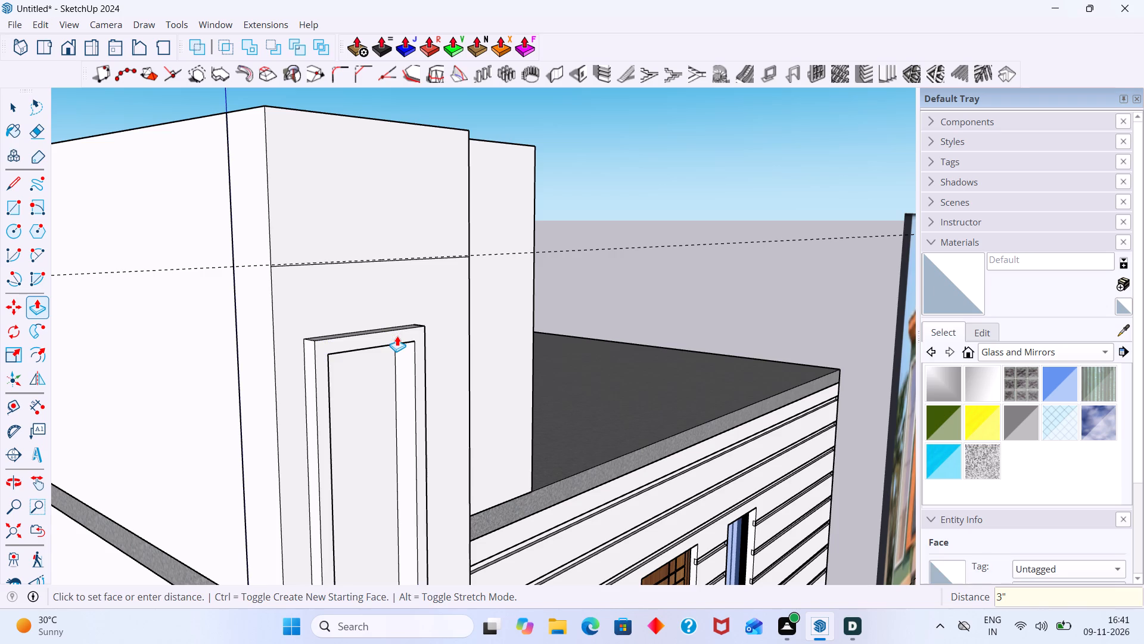
{"action": "key", "text": "space"}
Examine the projecting frame and the front strip from below and from the front.
{"action": "scroll", "coordinate": [422, 365], "scroll_direction": "down", "scroll_amount": 2}
{"action": "middle_click_drag", "start_coordinate": [421, 407], "coordinate": [421, 234]}
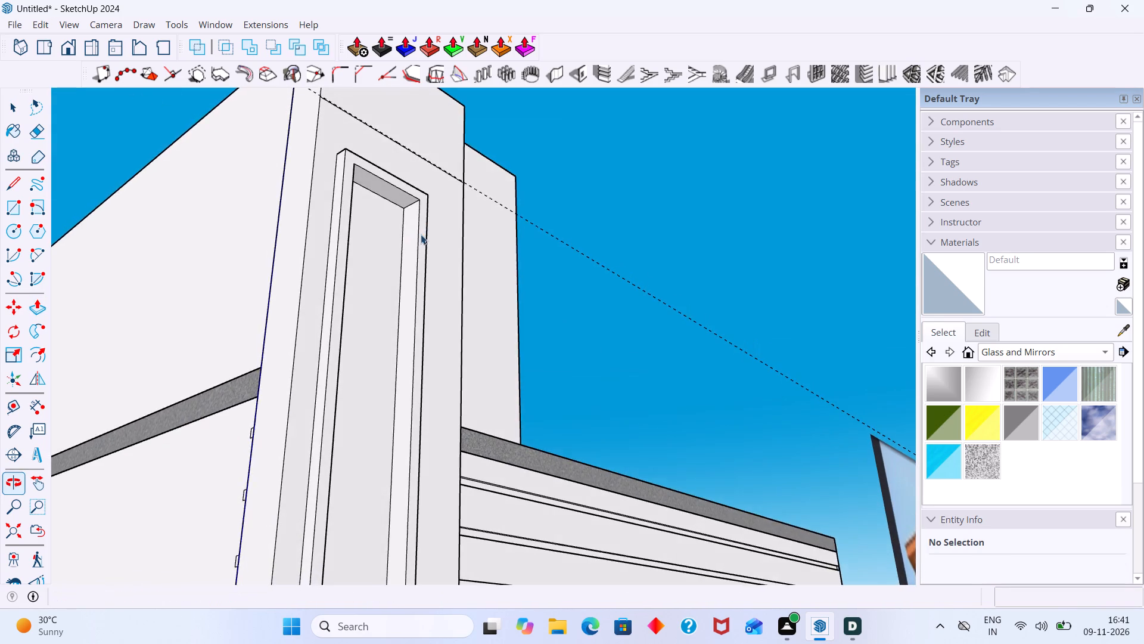
{"action": "scroll", "coordinate": [419, 236], "scroll_direction": "down", "scroll_amount": 12}
{"action": "scroll", "coordinate": [427, 459], "scroll_direction": "down", "scroll_amount": 2}
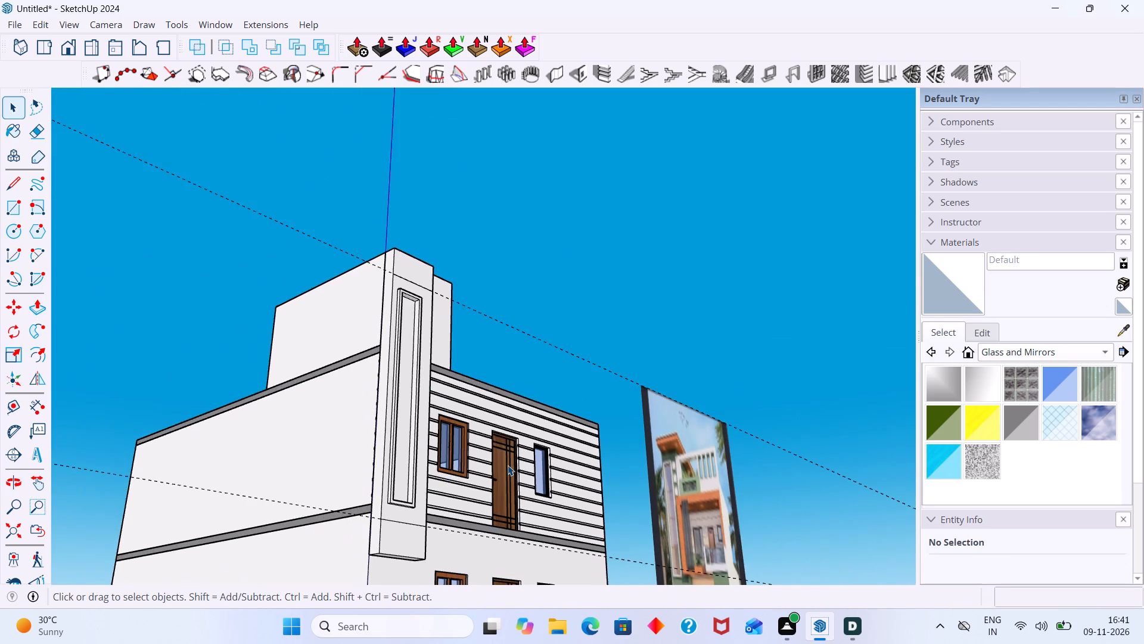
{"action": "middle_click_drag", "start_coordinate": [508, 464], "coordinate": [202, 556]}
{"action": "middle_click_drag", "start_coordinate": [417, 434], "coordinate": [433, 533]}
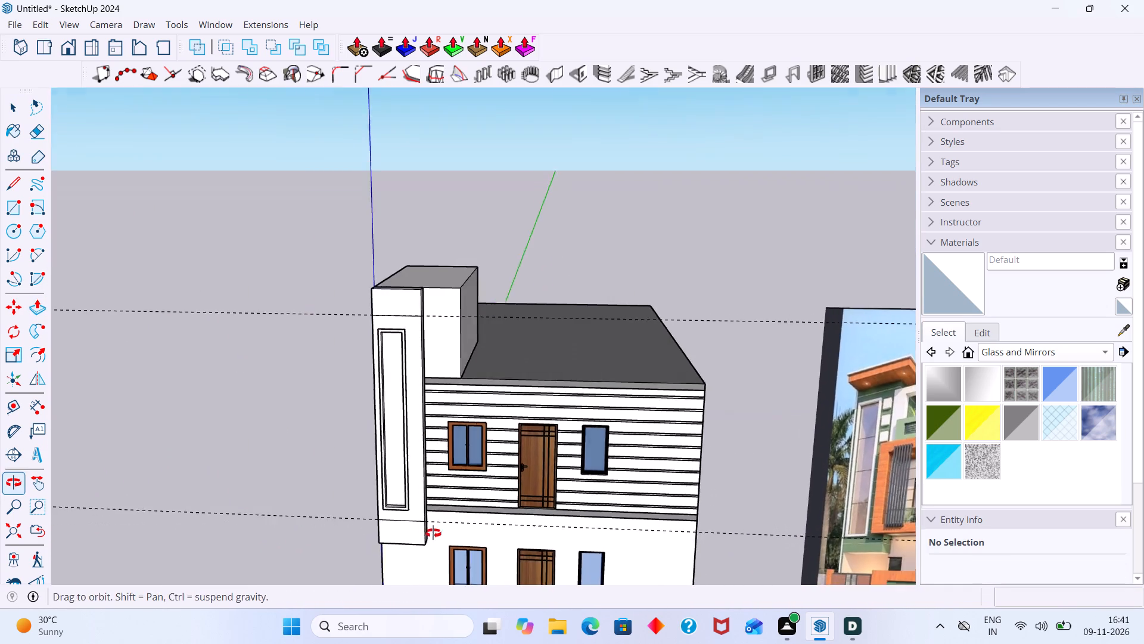
{"action": "middle_click_drag", "start_coordinate": [433, 533], "coordinate": [434, 522]}
{"action": "scroll", "coordinate": [394, 322], "scroll_direction": "up", "scroll_amount": 6}
{"action": "middle_click_drag", "start_coordinate": [393, 320], "coordinate": [322, 253]}
{"action": "middle_click_drag", "start_coordinate": [378, 344], "coordinate": [373, 309]}
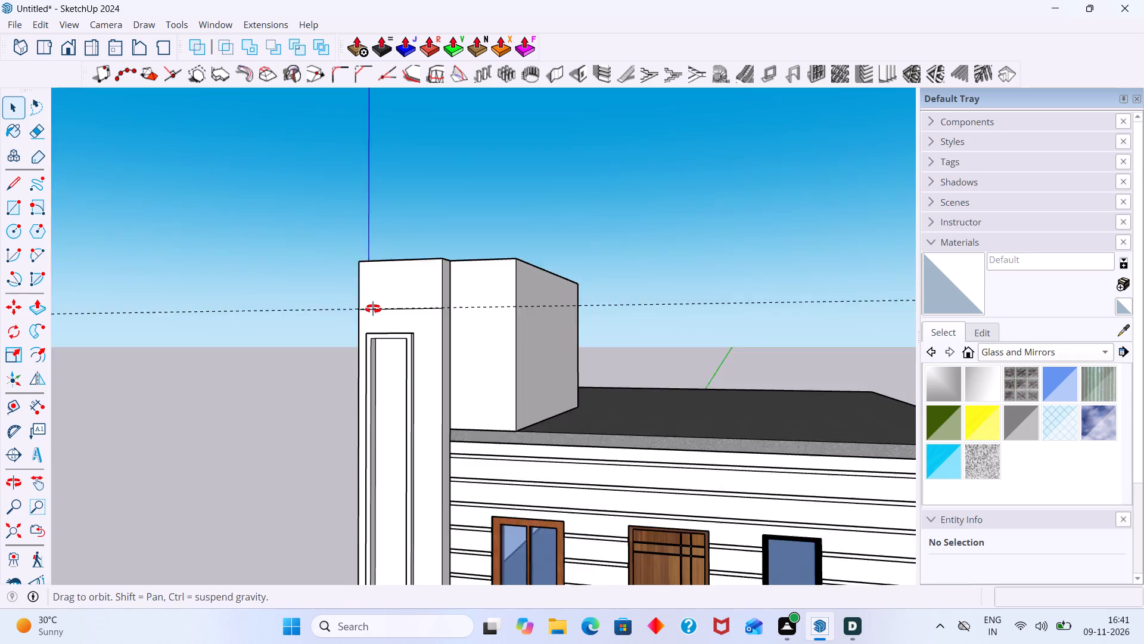
{"action": "middle_click_drag", "start_coordinate": [373, 309], "coordinate": [360, 234]}
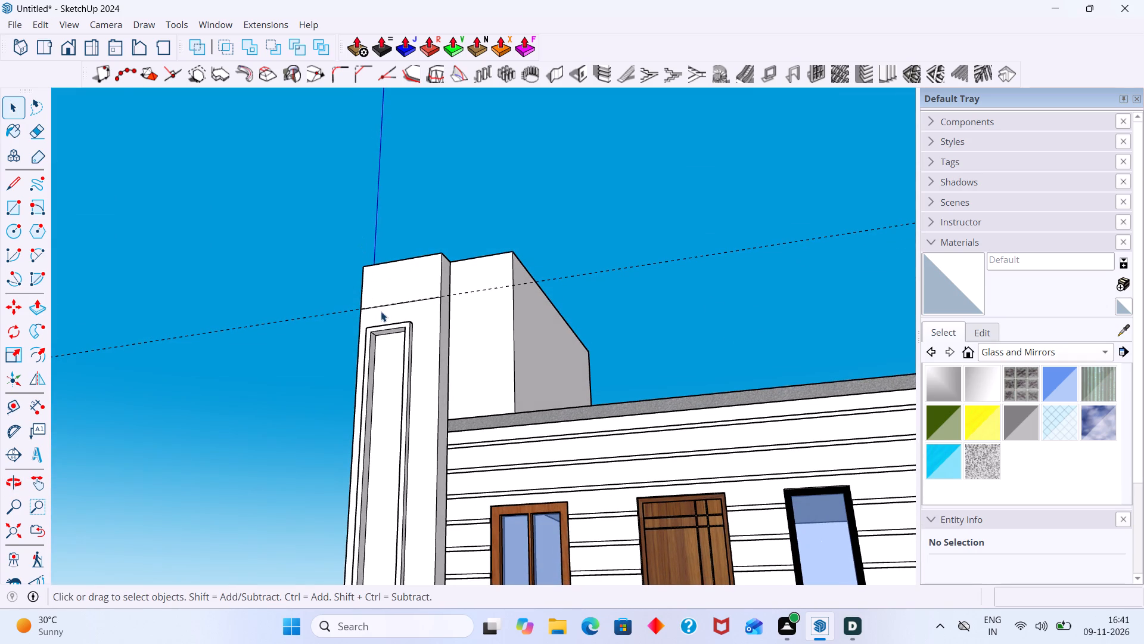
Examine the depth of the projecting frame and recessed panel from the front, the side and below.
{"action": "key", "text": "r"}
{"action": "scroll", "coordinate": [377, 347], "scroll_direction": "up", "scroll_amount": 3}
{"action": "key", "text": "space"}
{"action": "middle_click_drag", "start_coordinate": [386, 399], "coordinate": [450, 482]}
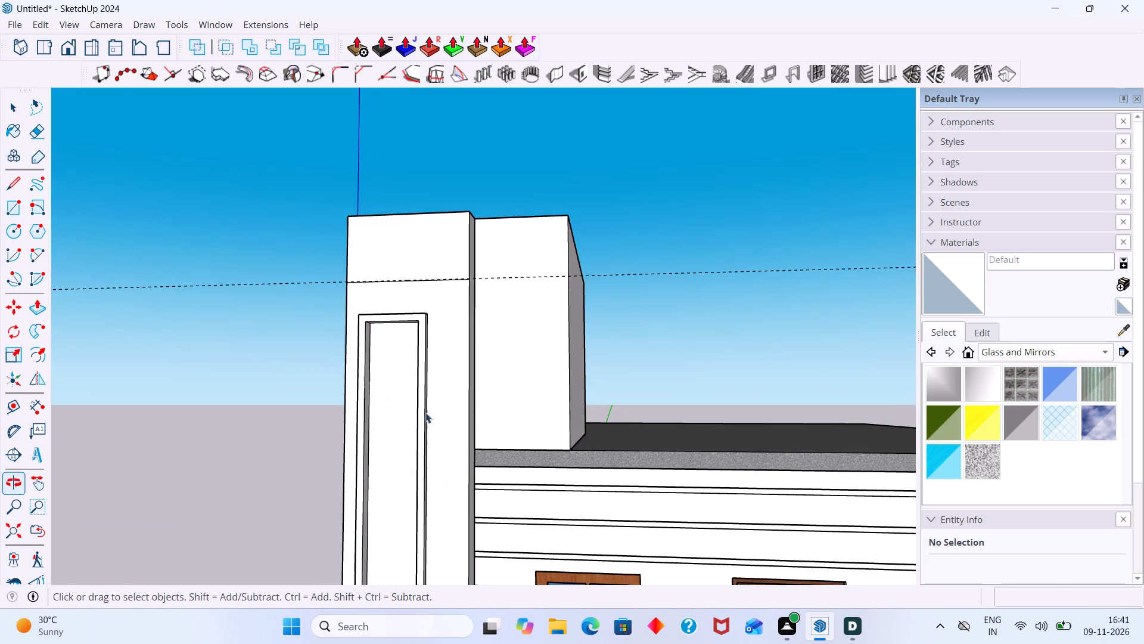
{"action": "middle_click_drag", "start_coordinate": [405, 370], "coordinate": [292, 345]}
{"action": "scroll", "coordinate": [292, 345], "scroll_direction": "up", "scroll_amount": 1}
{"action": "key", "text": "r"}
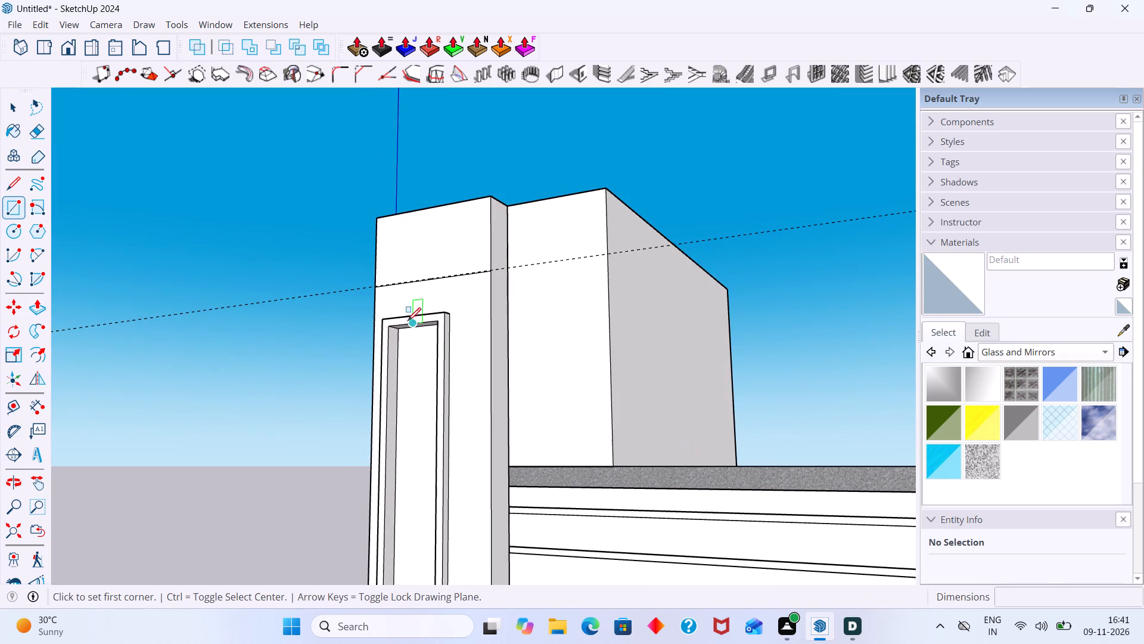
{"action": "middle_click_drag", "start_coordinate": [396, 336], "coordinate": [387, 285]}
{"action": "scroll", "coordinate": [403, 339], "scroll_direction": "up", "scroll_amount": 6}
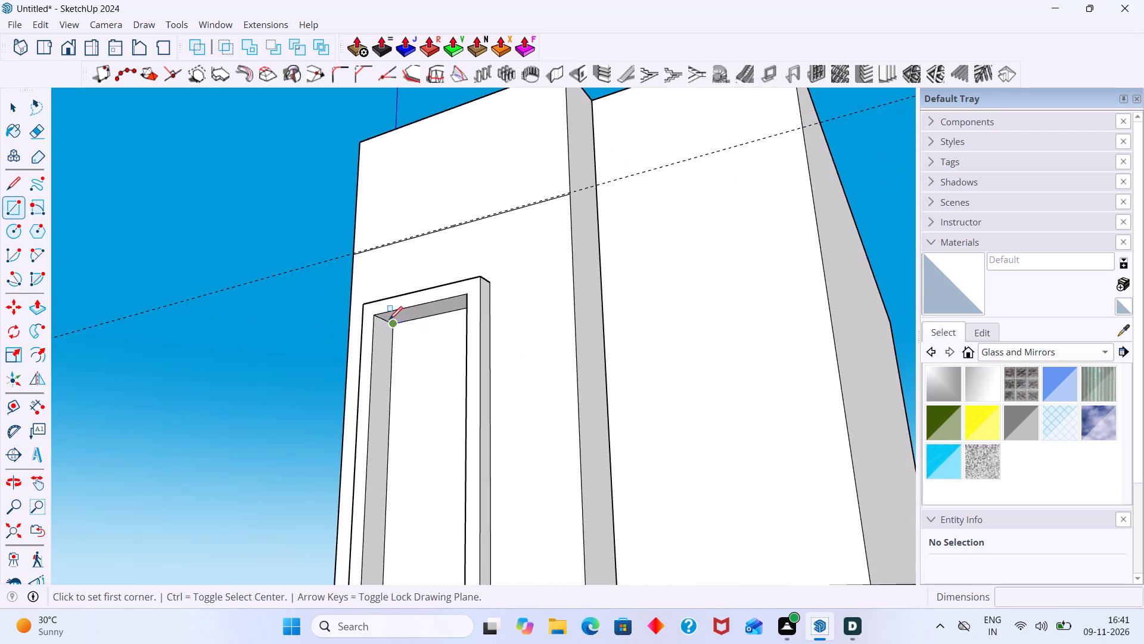
{"action": "scroll", "coordinate": [404, 348], "scroll_direction": "down", "scroll_amount": 3}
{"action": "middle_click_drag", "start_coordinate": [443, 388], "coordinate": [983, 512]}
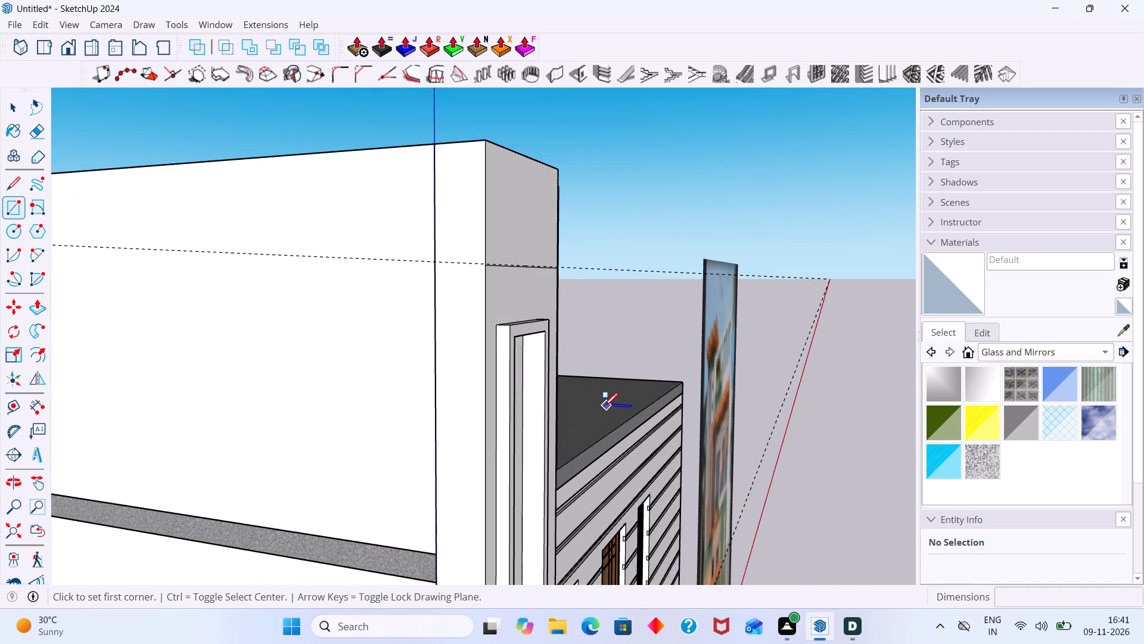
{"action": "middle_click_drag", "start_coordinate": [601, 407], "coordinate": [518, 394]}
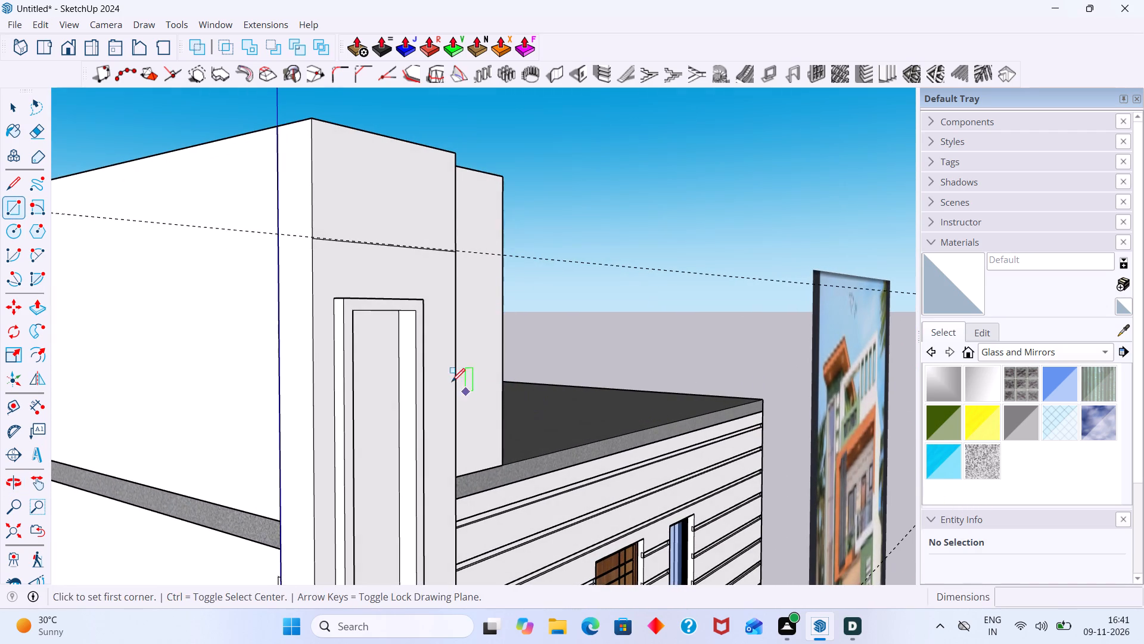
{"action": "middle_click_drag", "start_coordinate": [437, 374], "coordinate": [169, 270]}
{"action": "scroll", "coordinate": [262, 280], "scroll_direction": "up", "scroll_amount": 6}
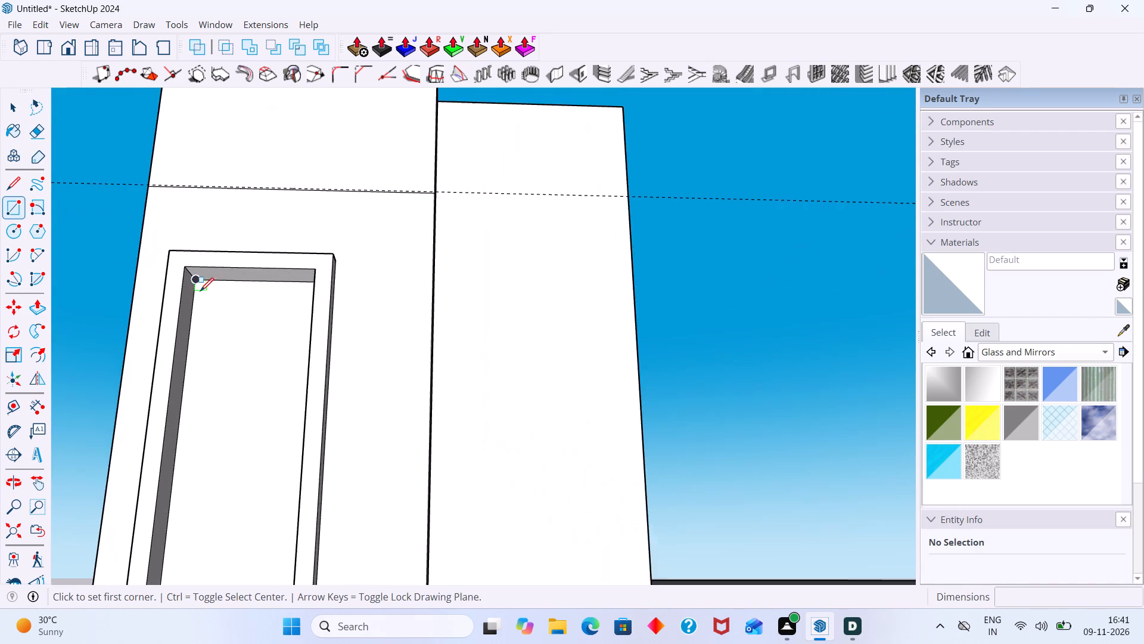
{"action": "middle_click_drag", "start_coordinate": [214, 295], "coordinate": [114, 322]}
{"action": "scroll", "coordinate": [186, 322], "scroll_direction": "up", "scroll_amount": 4}
Undo the 3" push/pull of the frame around the tall recessed panel.
{"action": "key", "text": "ctrl+z"}
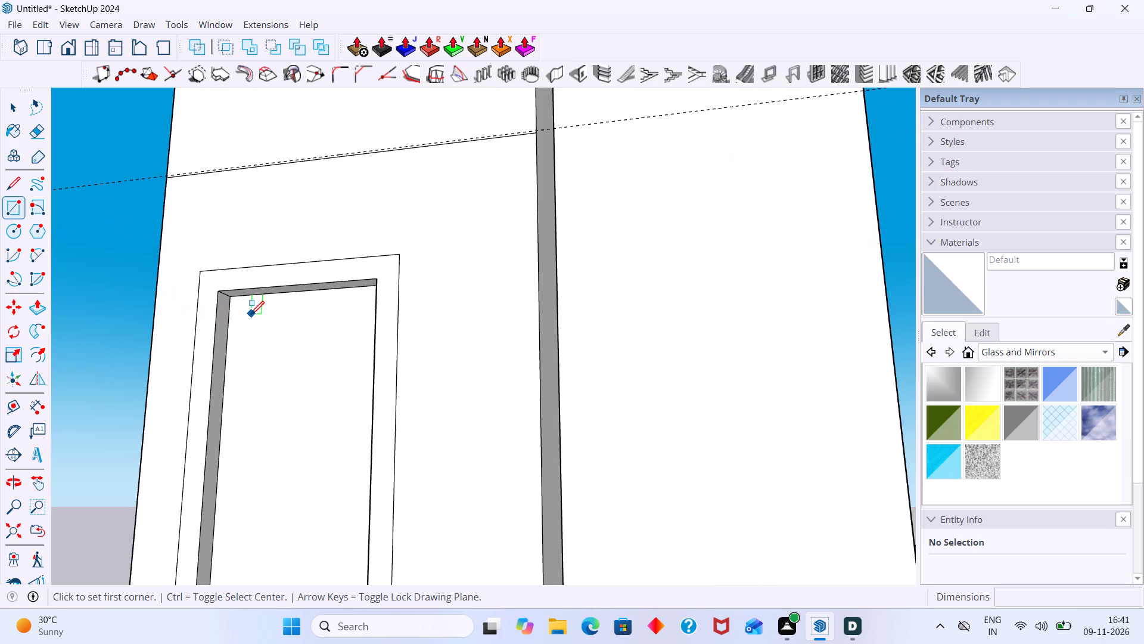
{"action": "middle_click_drag", "start_coordinate": [286, 366], "coordinate": [760, 470]}
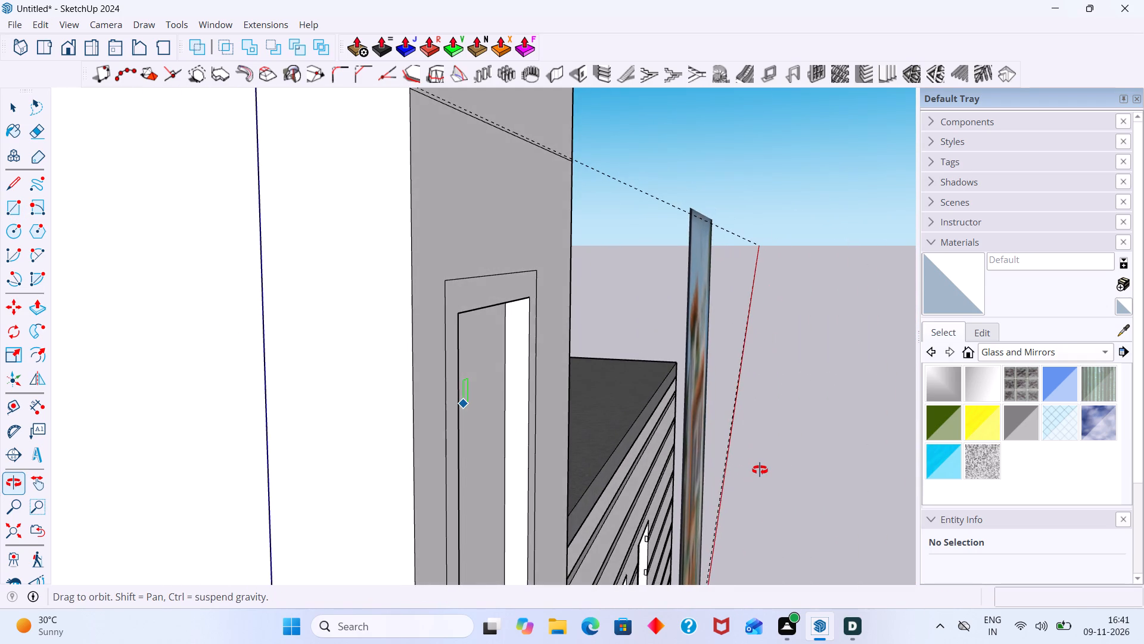
{"action": "middle_click_drag", "start_coordinate": [760, 470], "coordinate": [530, 479]}
{"action": "key", "text": "space"}
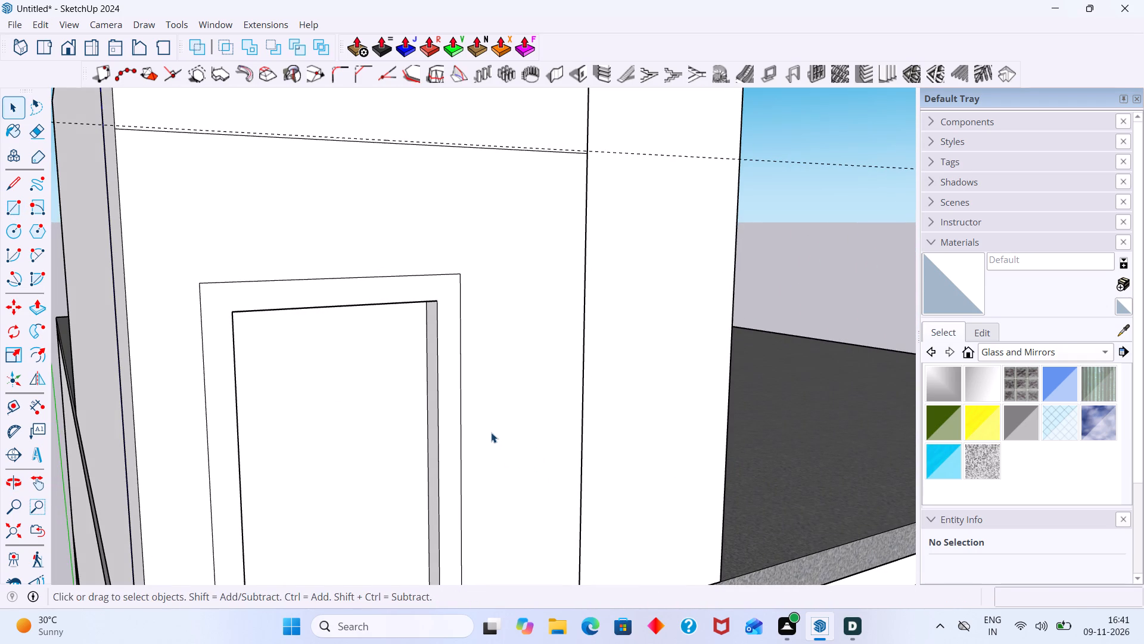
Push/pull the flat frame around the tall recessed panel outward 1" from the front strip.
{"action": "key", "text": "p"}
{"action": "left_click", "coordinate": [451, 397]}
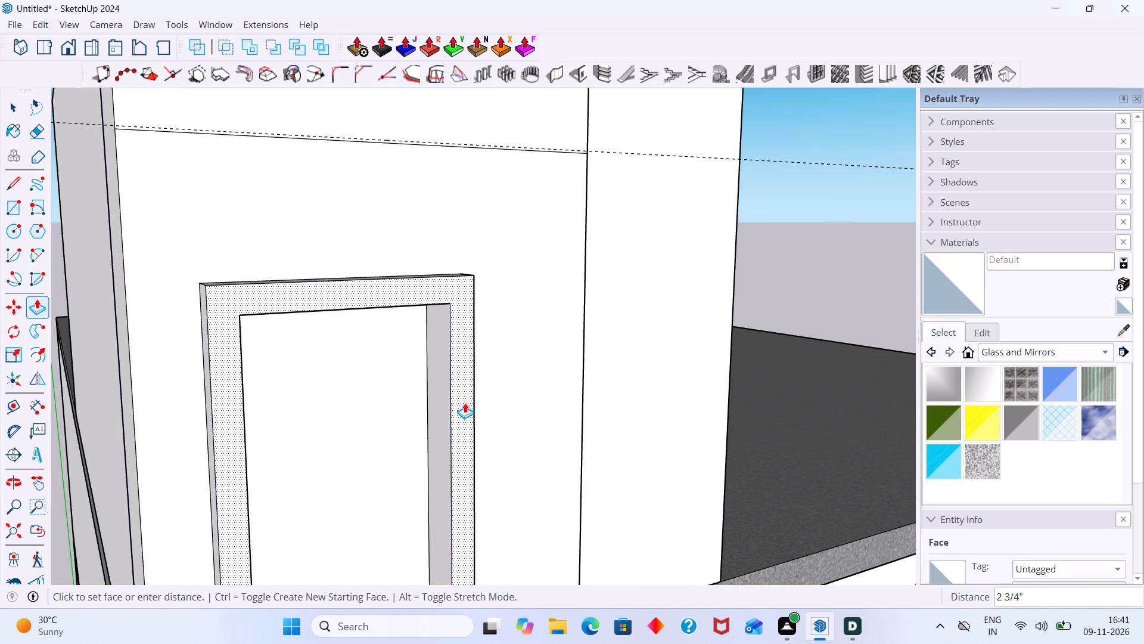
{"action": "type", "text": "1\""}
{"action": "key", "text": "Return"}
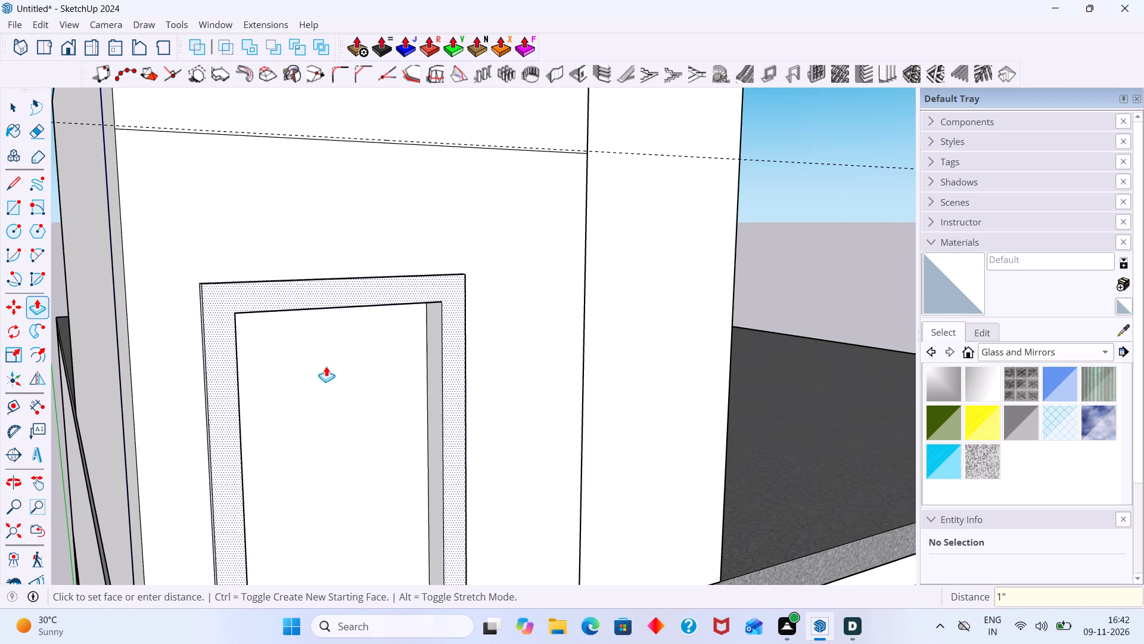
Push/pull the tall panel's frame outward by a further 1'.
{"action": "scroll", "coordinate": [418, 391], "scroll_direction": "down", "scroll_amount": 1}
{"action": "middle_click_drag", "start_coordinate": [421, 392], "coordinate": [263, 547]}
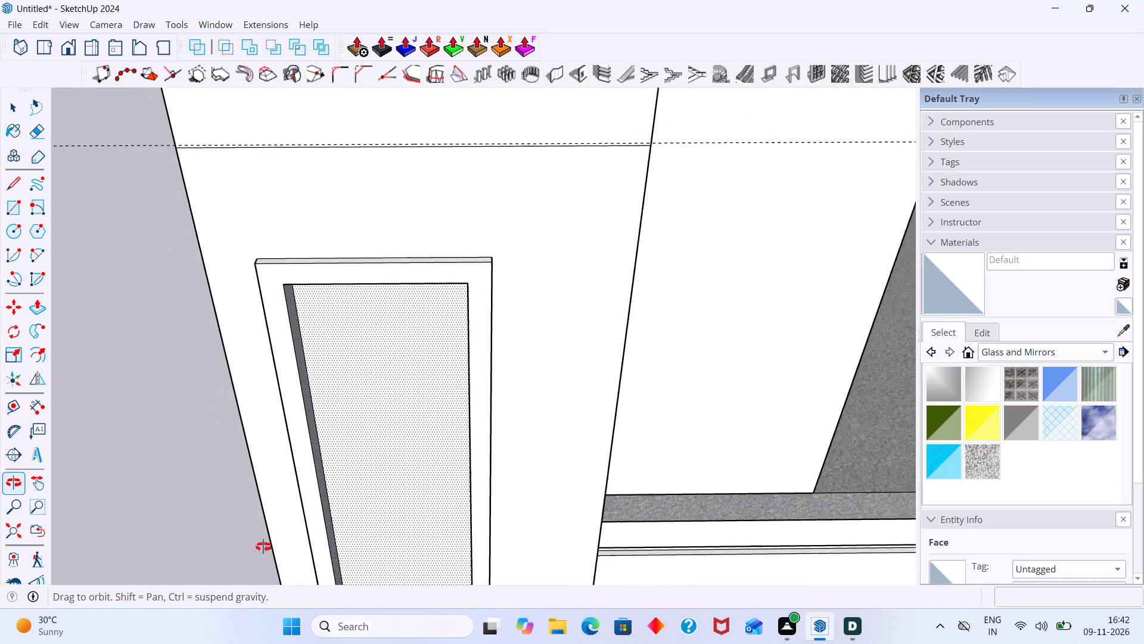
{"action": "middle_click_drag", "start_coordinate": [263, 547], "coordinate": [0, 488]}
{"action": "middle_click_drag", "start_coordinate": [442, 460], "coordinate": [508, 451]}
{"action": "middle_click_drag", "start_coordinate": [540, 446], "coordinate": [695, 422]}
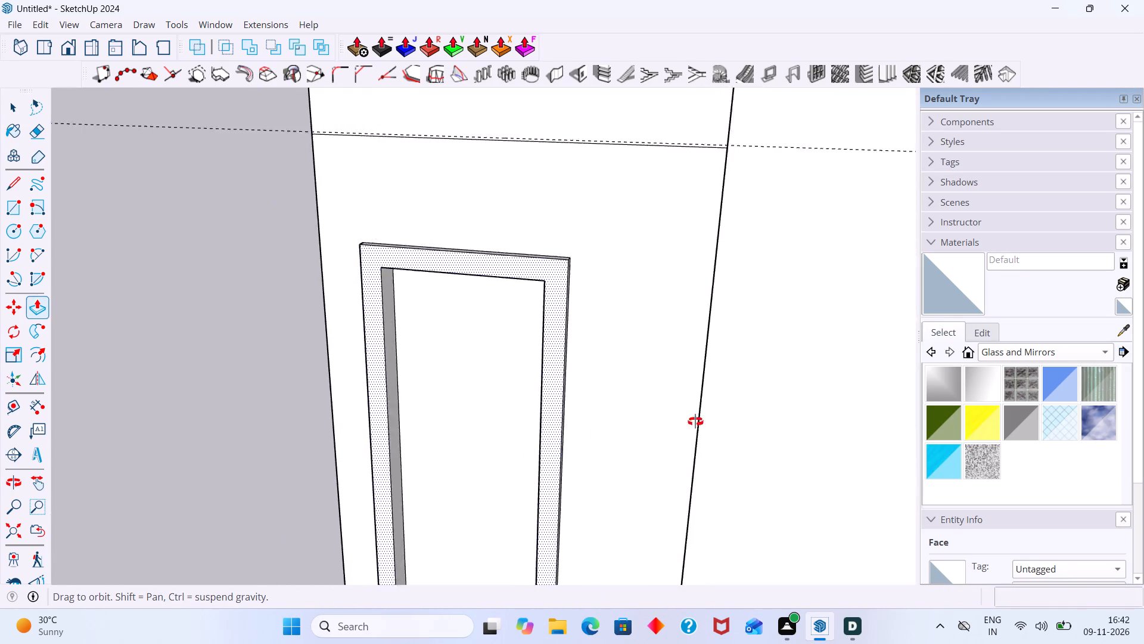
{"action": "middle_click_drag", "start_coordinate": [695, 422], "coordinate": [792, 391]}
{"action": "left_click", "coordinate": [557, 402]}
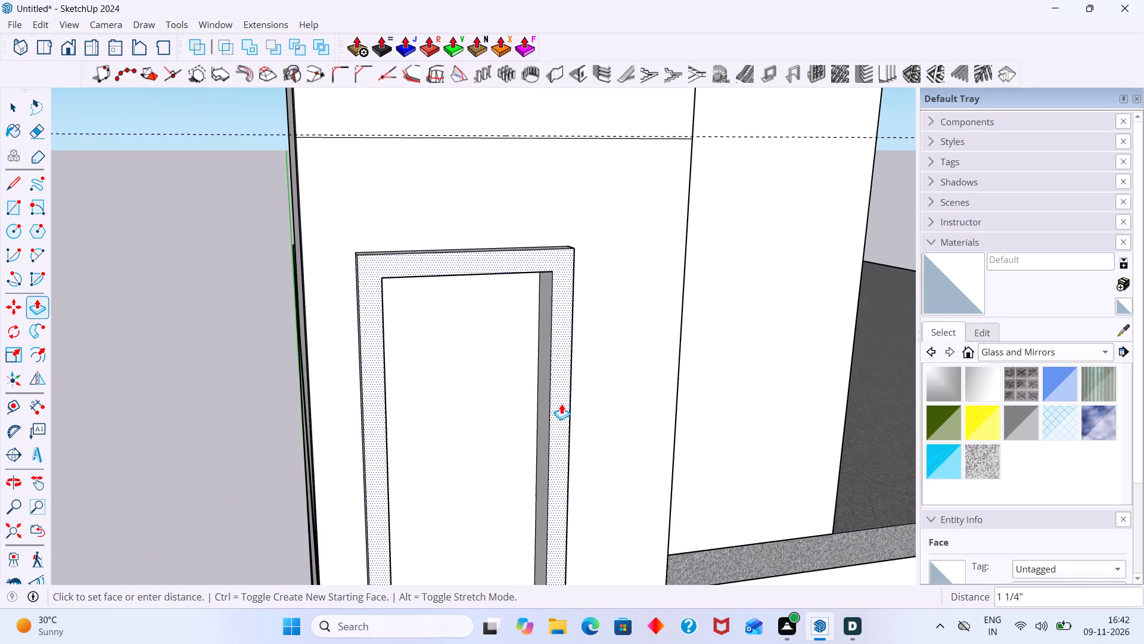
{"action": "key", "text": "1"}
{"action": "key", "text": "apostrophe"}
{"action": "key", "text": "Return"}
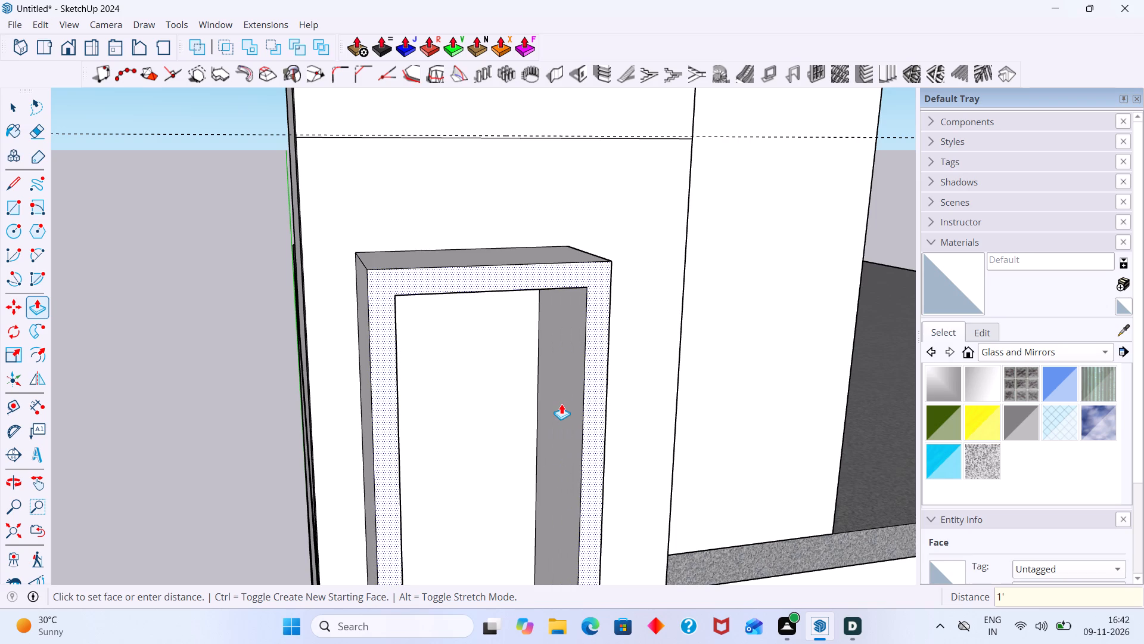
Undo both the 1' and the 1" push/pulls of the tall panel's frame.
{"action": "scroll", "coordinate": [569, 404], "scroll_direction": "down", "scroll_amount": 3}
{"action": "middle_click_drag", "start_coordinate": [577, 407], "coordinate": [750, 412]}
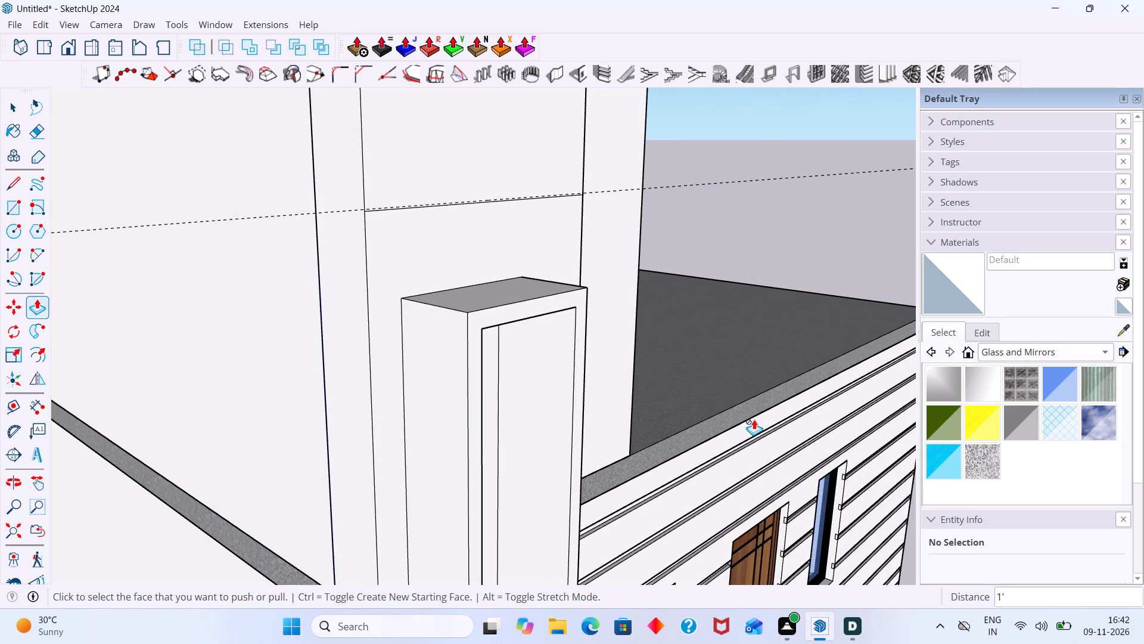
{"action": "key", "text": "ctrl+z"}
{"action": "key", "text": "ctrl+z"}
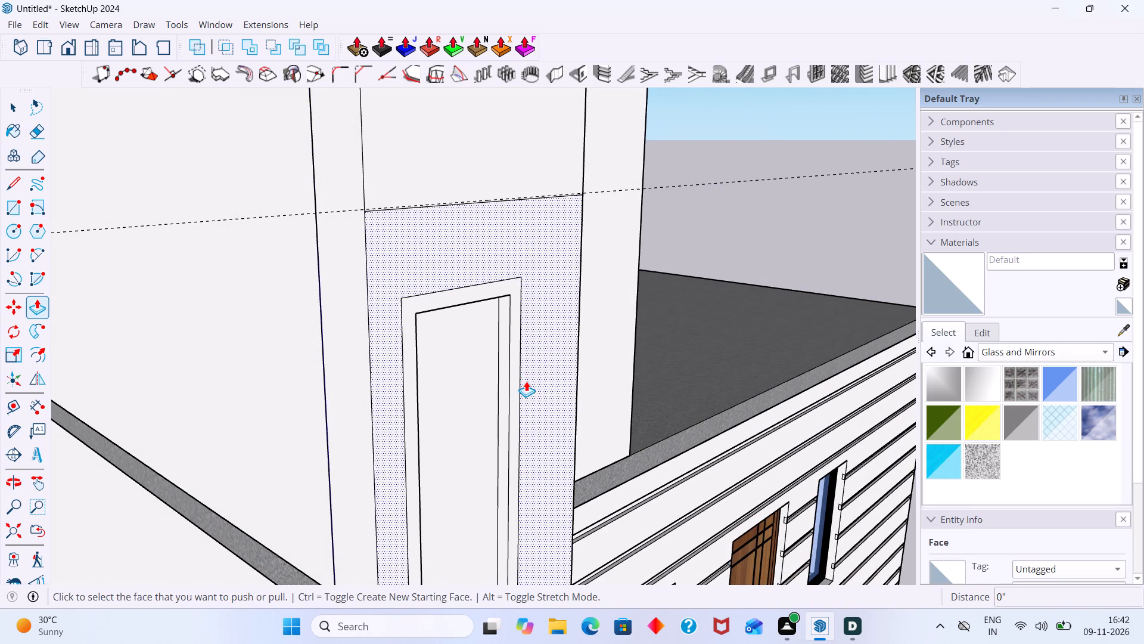
Push/pull the flat frame around the tall recessed panel outward 1.5" from the front strip.
{"action": "middle_click_drag", "start_coordinate": [482, 383], "coordinate": [383, 436]}
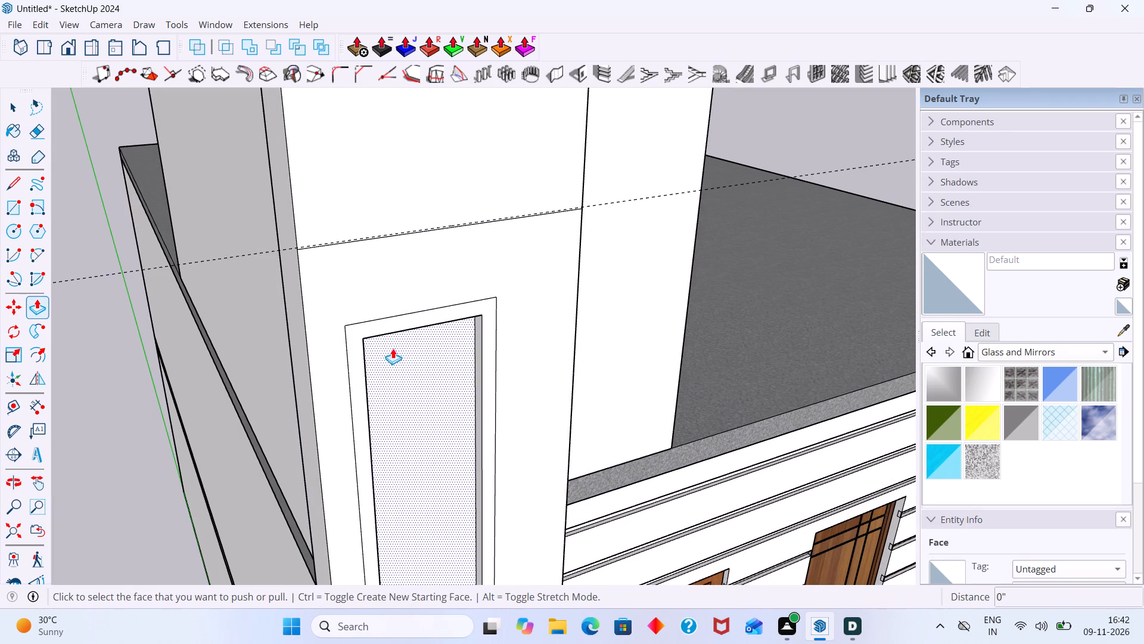
{"action": "left_click", "coordinate": [388, 322]}
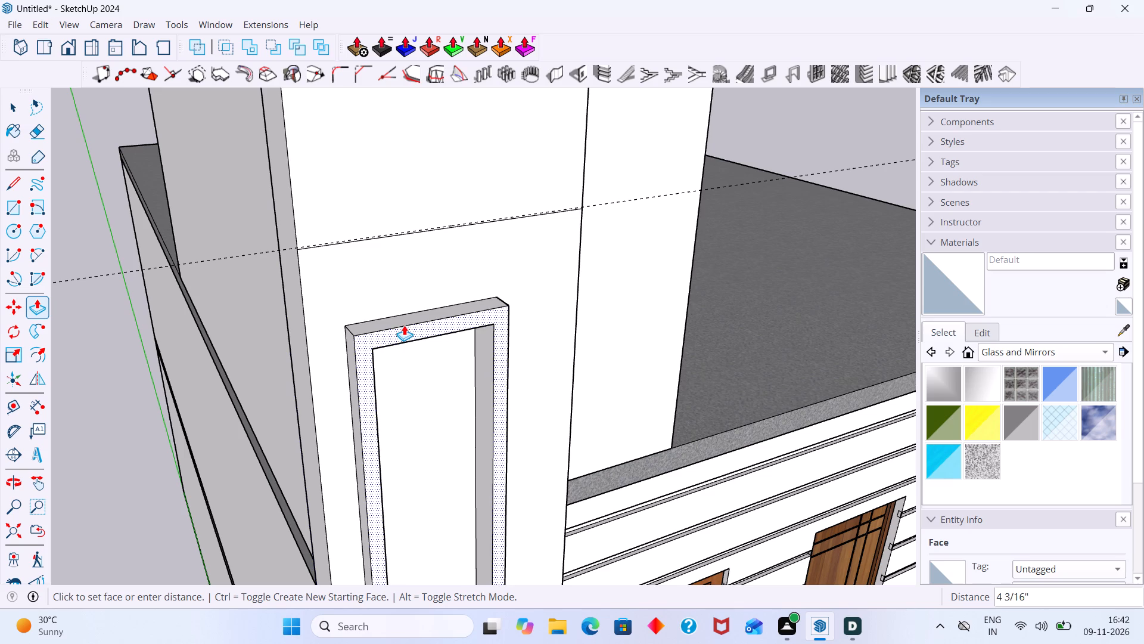
{"action": "type", "text": "1.5"}
{"action": "key", "text": "shift+quotedbl"}
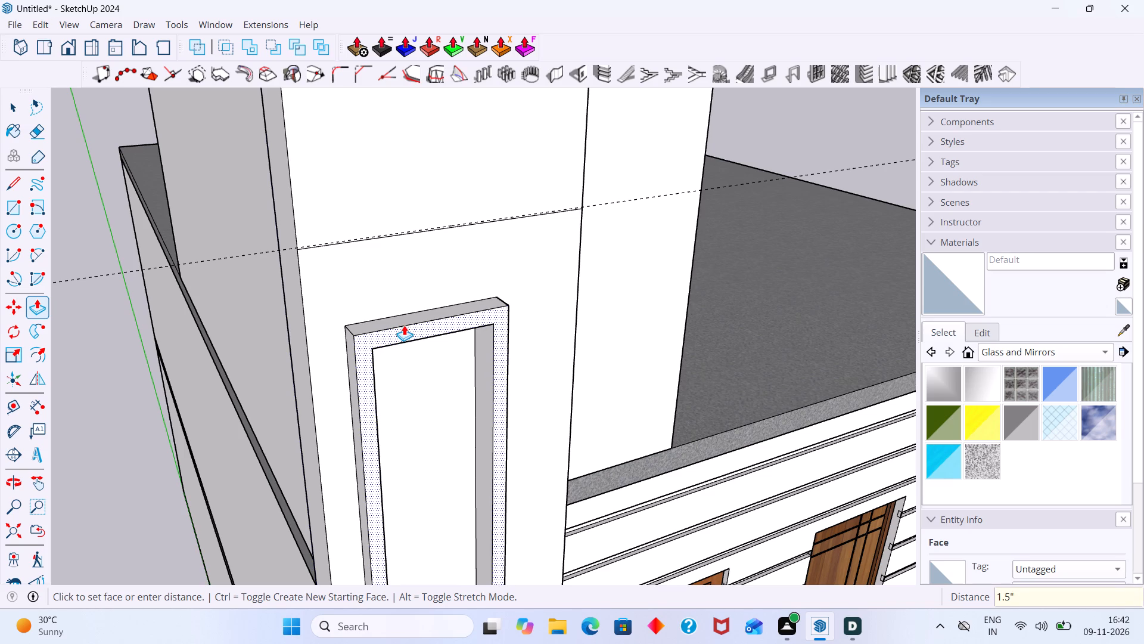
{"action": "key", "text": "Return"}
{"action": "key", "text": "space"}
Examine the framed panel on the front strip against the elevation reference image.
{"action": "scroll", "coordinate": [415, 348], "scroll_direction": "down", "scroll_amount": 8}
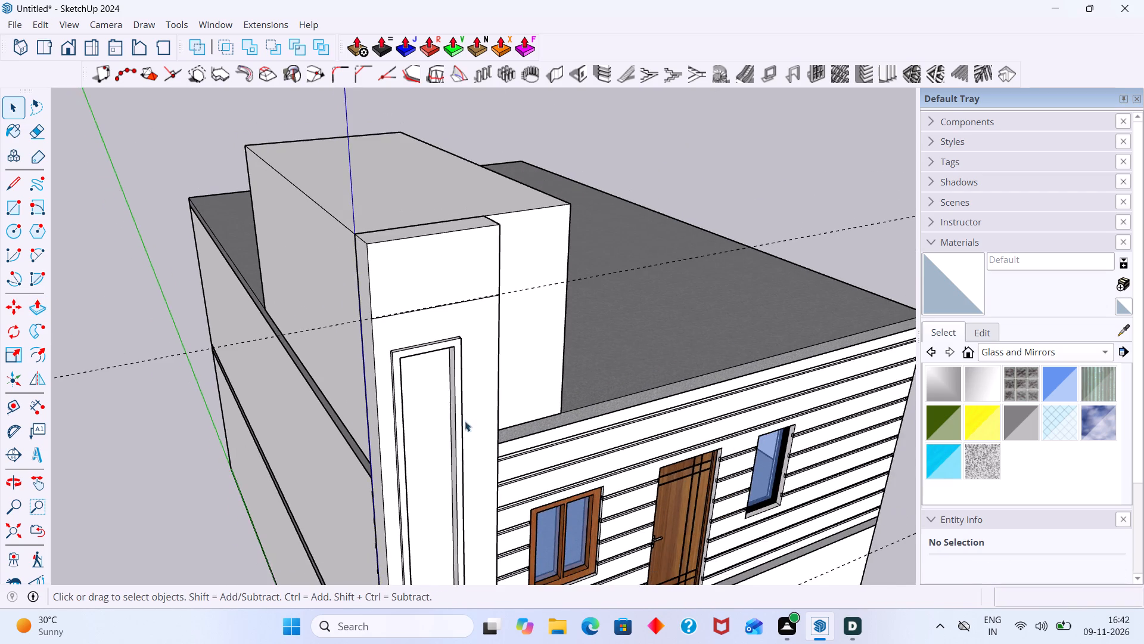
{"action": "middle_click_drag", "start_coordinate": [436, 418], "coordinate": [402, 417]}
{"action": "scroll", "coordinate": [425, 417], "scroll_direction": "down", "scroll_amount": 11}
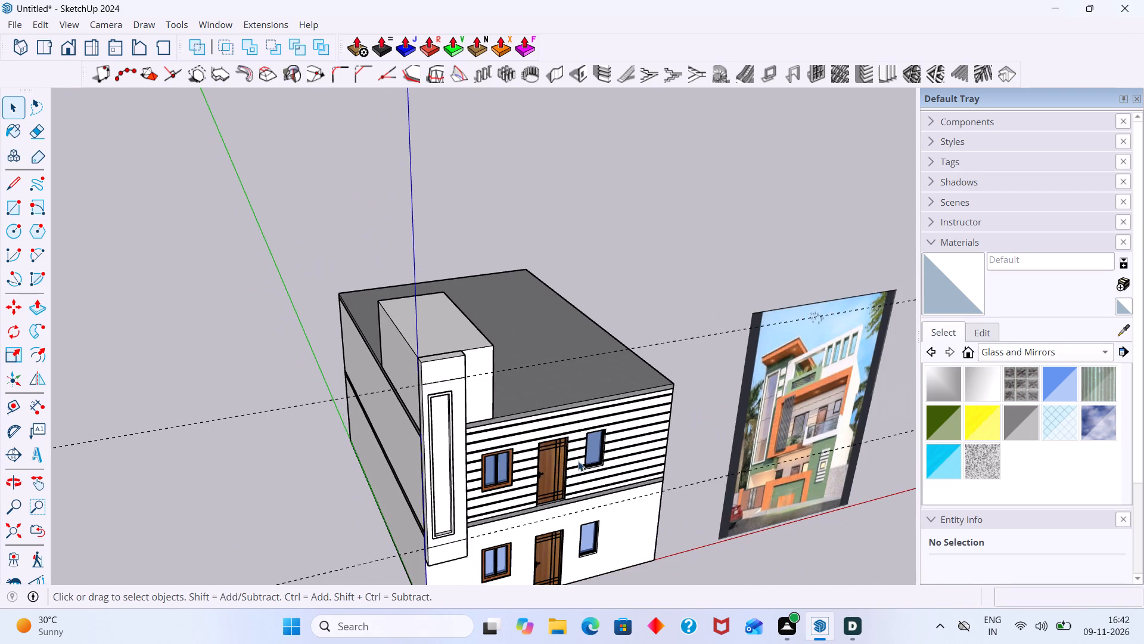
{"action": "middle_click_drag", "start_coordinate": [542, 442], "coordinate": [334, 394], "text": "shift"}
{"action": "scroll", "coordinate": [219, 369], "scroll_direction": "up", "scroll_amount": 1}
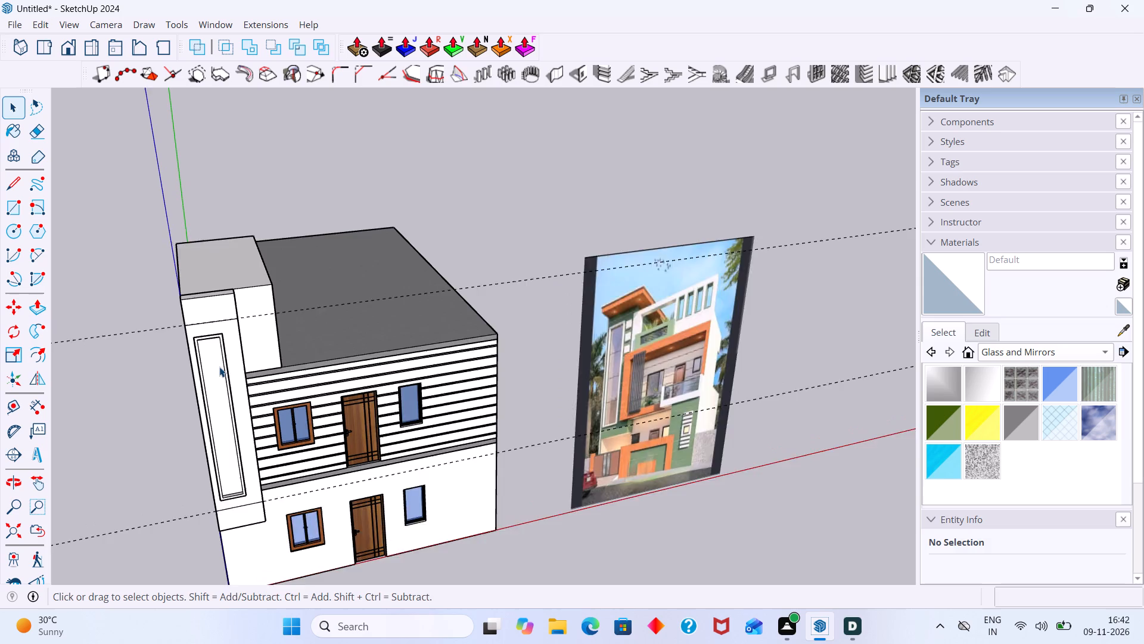
{"action": "scroll", "coordinate": [219, 367], "scroll_direction": "up", "scroll_amount": 2}
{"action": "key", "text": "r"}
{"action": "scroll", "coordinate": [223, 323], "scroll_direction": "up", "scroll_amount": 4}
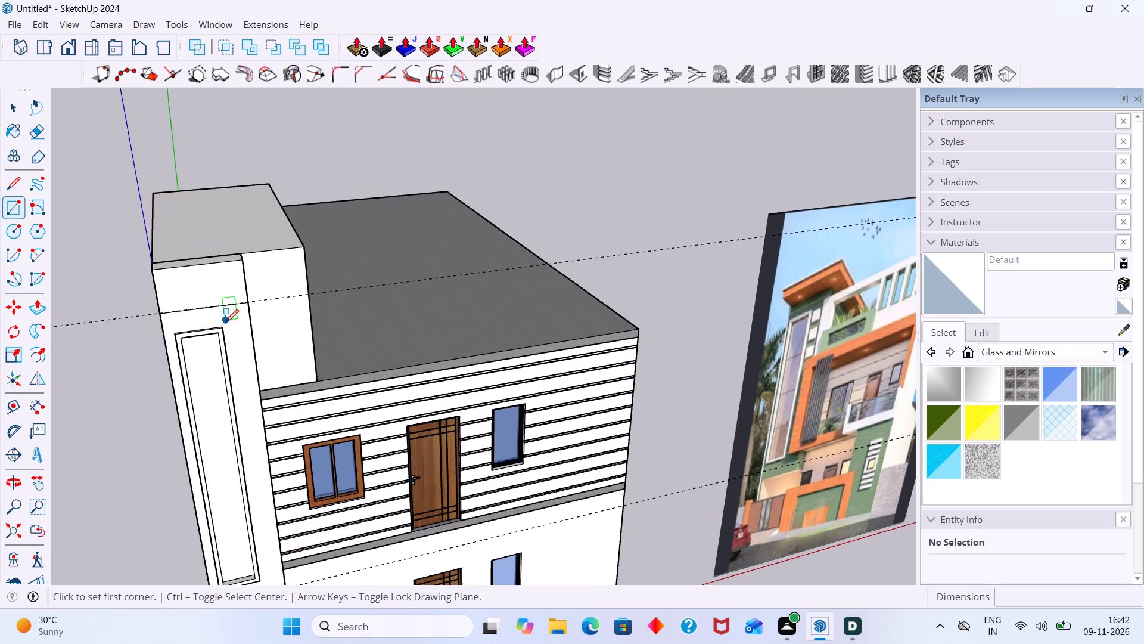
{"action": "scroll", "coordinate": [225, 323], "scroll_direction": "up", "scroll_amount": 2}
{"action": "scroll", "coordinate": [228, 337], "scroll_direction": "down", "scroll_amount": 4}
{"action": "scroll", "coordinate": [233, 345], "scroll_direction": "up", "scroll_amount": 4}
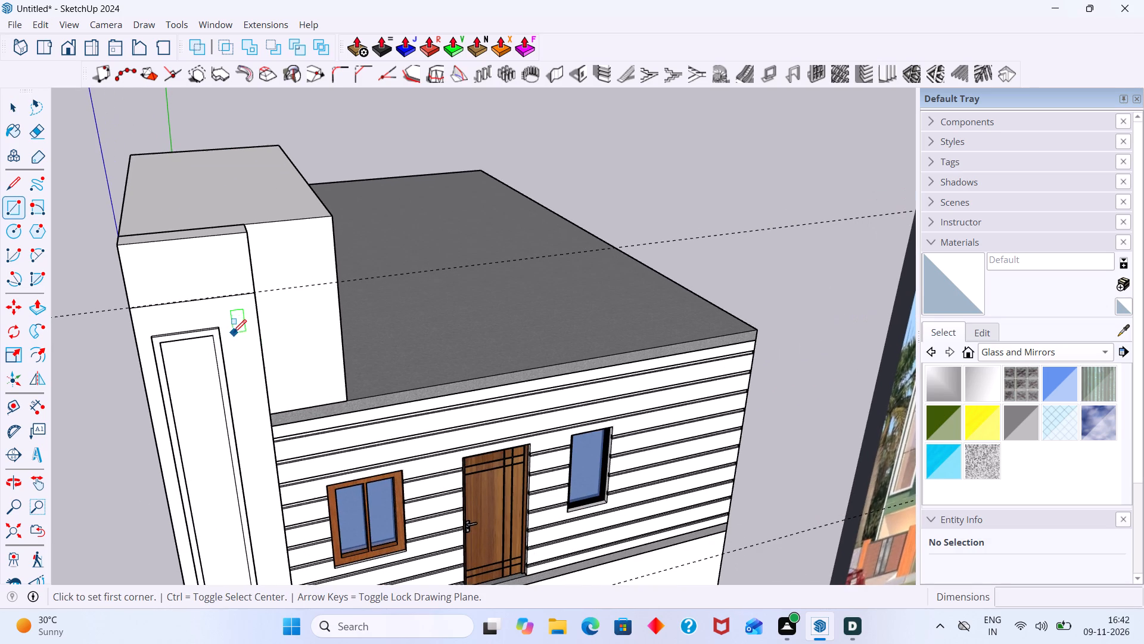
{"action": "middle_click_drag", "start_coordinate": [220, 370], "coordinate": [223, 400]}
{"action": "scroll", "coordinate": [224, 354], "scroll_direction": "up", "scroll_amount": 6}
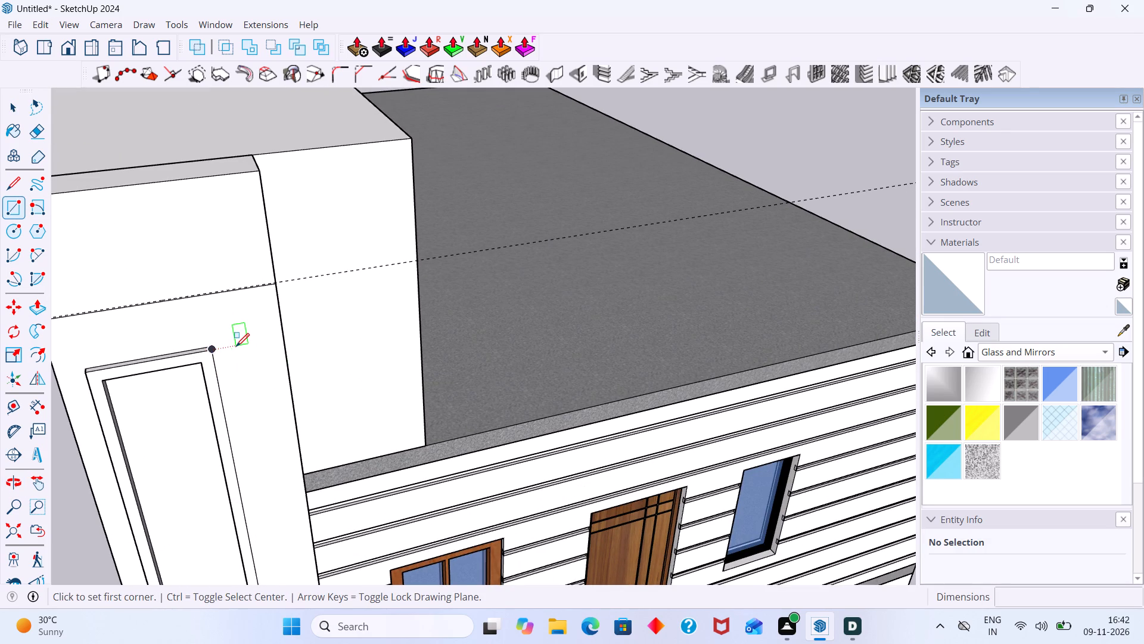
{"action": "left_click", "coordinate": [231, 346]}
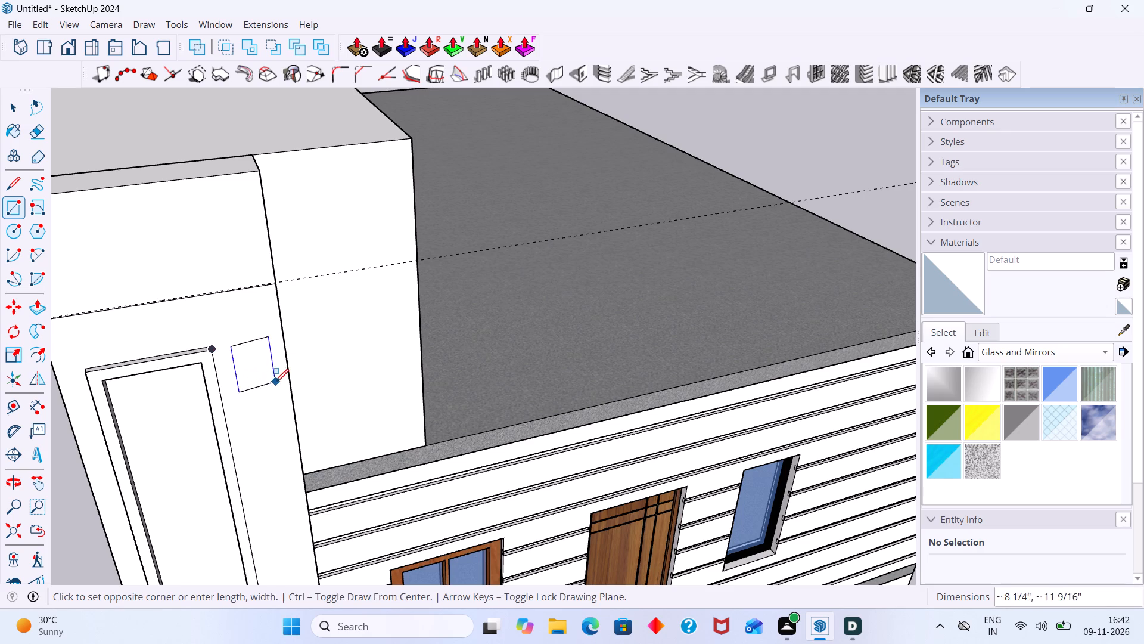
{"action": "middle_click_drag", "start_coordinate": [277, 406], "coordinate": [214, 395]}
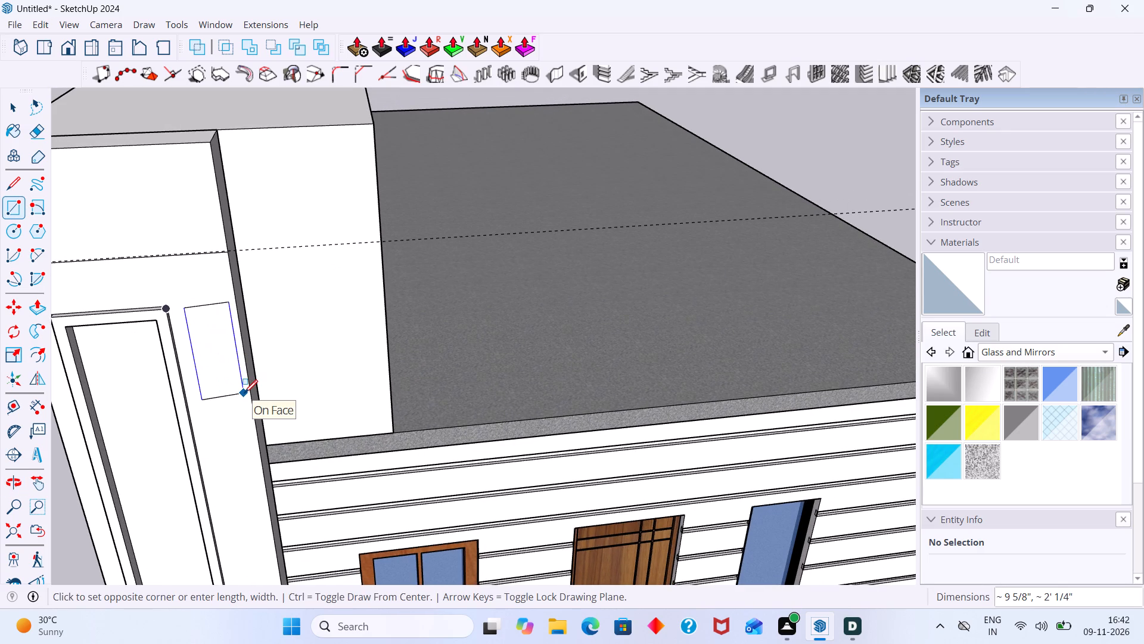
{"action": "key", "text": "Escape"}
Draw a rectangle about 11" by 9" on the front strip, beside the upper corner of the tall panel's frame.
{"action": "middle_click_drag", "start_coordinate": [221, 371], "coordinate": [189, 369]}
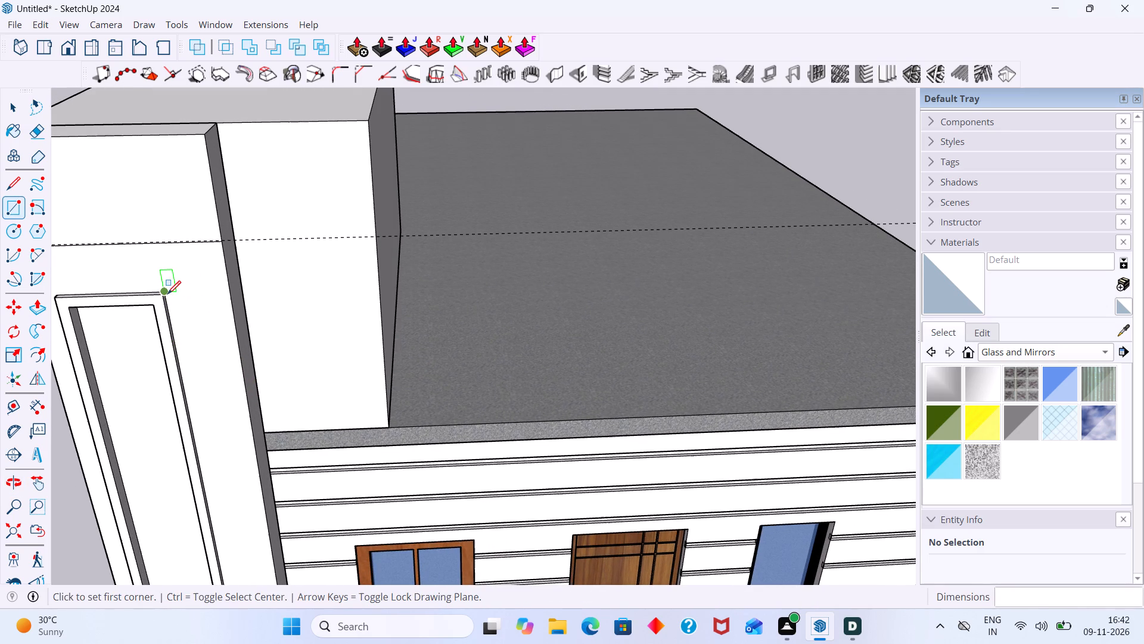
{"action": "scroll", "coordinate": [169, 290], "scroll_direction": "up", "scroll_amount": 6}
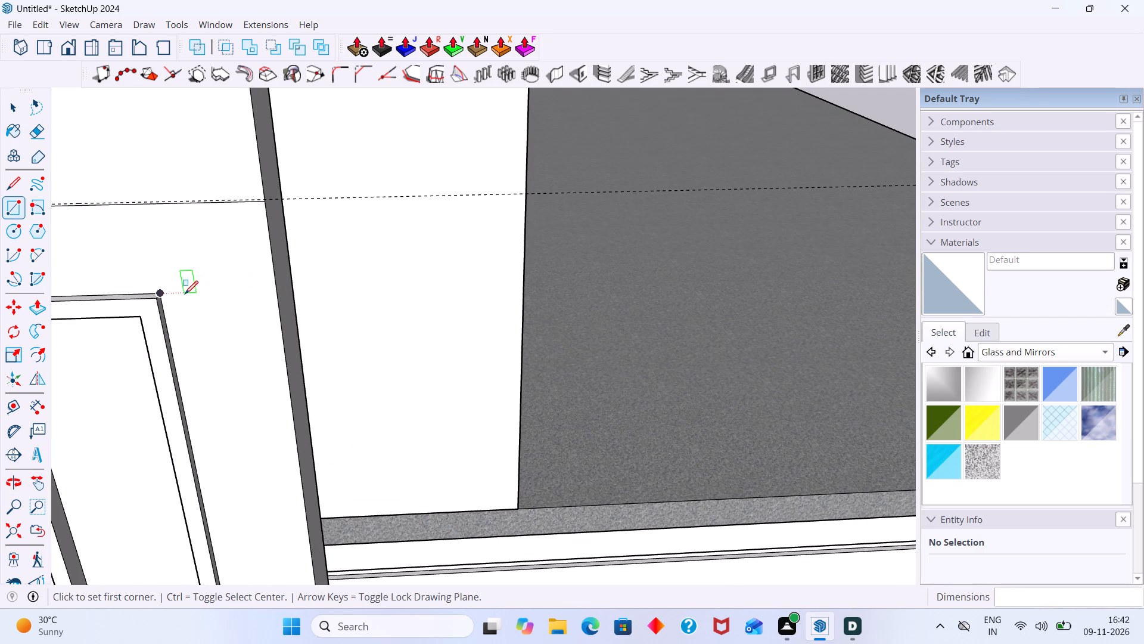
{"action": "left_click", "coordinate": [185, 295]}
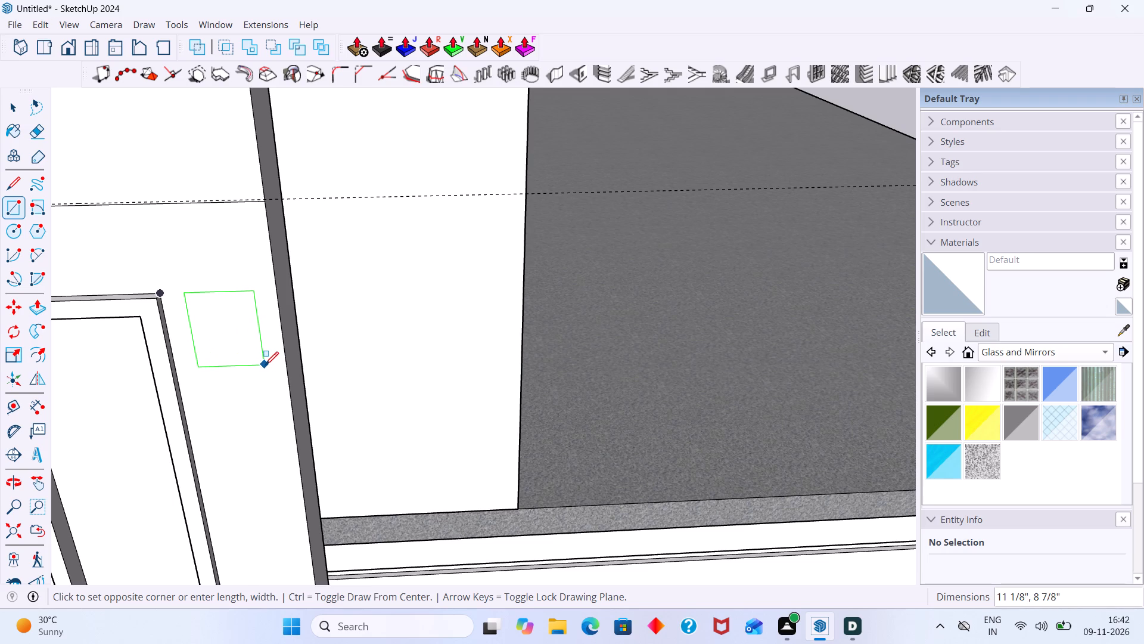
{"action": "left_click", "coordinate": [265, 365]}
{"action": "key", "text": "space"}
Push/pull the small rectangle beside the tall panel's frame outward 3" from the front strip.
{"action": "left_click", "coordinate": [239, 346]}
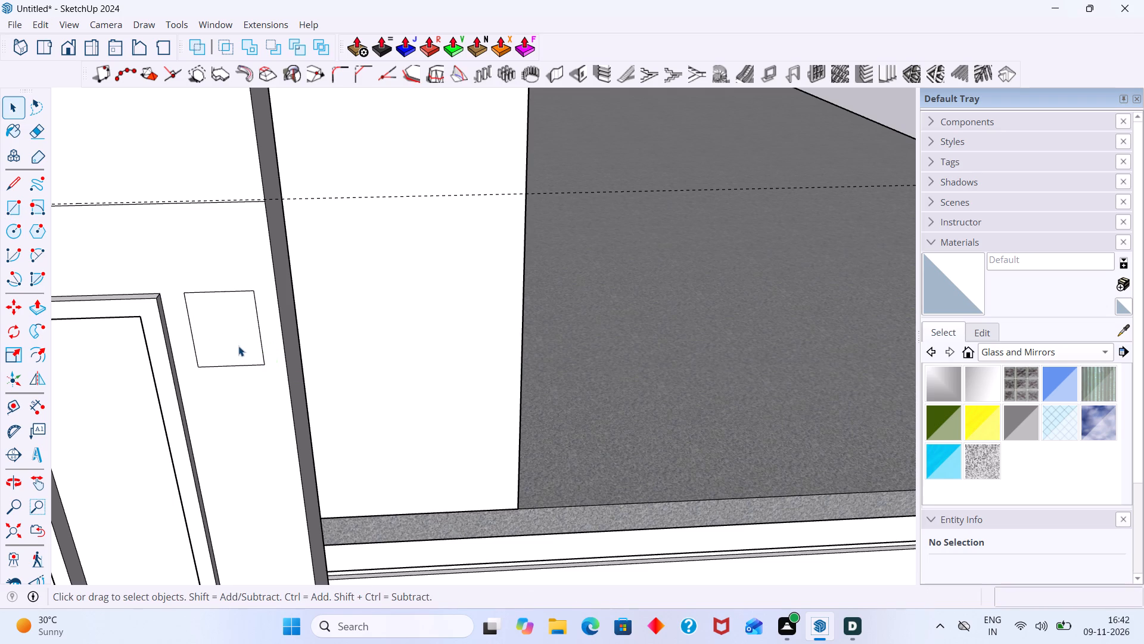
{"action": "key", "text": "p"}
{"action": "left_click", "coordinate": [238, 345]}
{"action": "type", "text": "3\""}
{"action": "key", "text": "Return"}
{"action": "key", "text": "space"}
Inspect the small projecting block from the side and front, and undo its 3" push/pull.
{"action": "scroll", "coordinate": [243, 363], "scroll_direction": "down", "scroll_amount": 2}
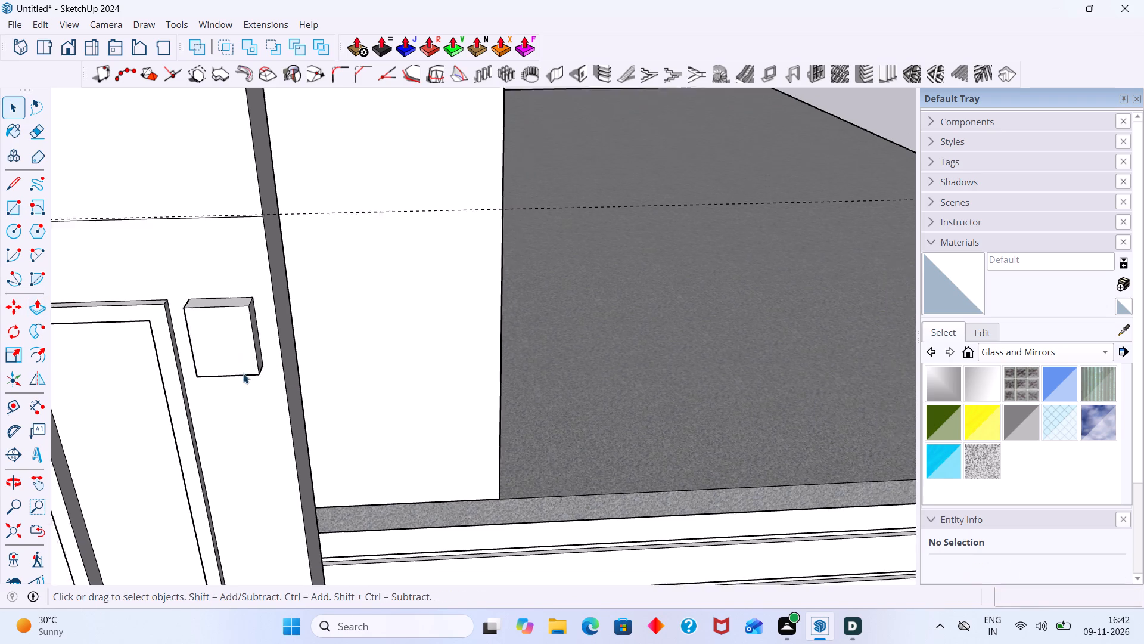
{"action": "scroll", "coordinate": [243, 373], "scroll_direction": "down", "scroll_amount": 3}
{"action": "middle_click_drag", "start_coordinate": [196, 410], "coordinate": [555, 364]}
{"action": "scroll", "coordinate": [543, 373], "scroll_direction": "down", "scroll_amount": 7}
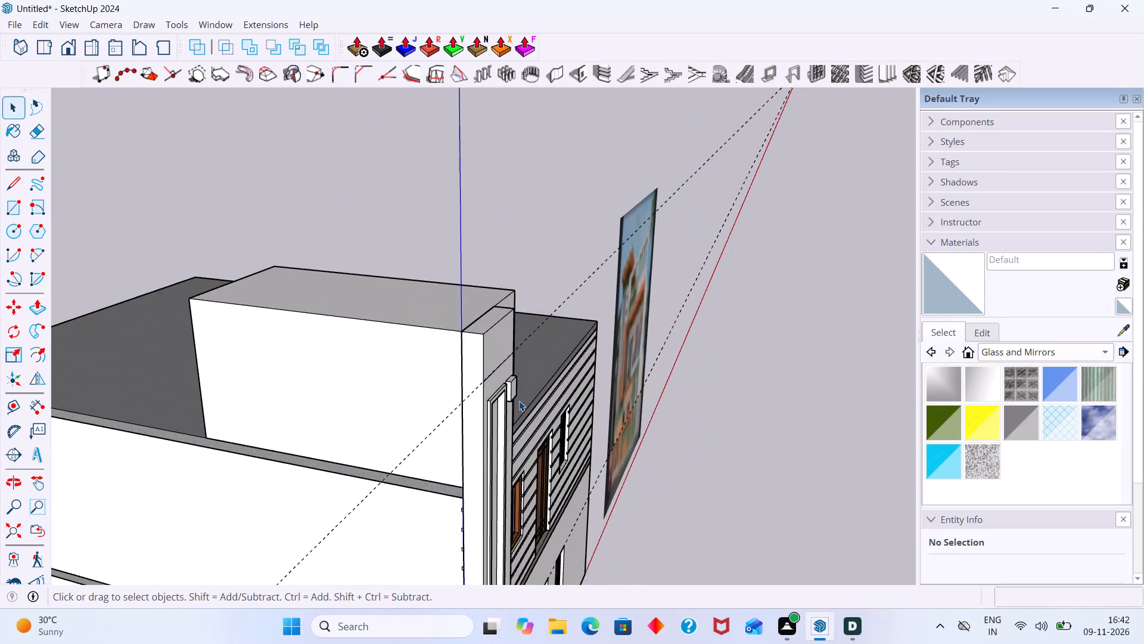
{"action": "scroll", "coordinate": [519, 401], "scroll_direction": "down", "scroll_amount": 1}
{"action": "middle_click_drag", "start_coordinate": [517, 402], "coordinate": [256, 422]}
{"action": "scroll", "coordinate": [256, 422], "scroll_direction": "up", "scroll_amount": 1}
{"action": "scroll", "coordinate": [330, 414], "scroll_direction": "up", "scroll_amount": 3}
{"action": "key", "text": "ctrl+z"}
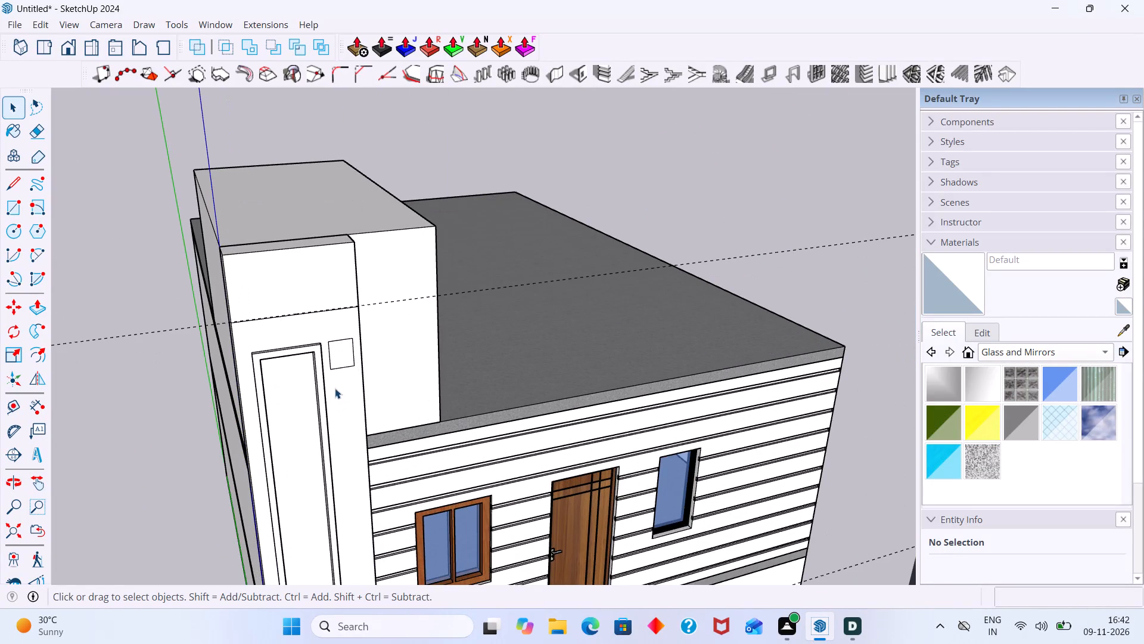
Make the small rectangle beside the tall panel's frame, with its face and edges, into a group.
{"action": "double_click", "coordinate": [344, 351]}
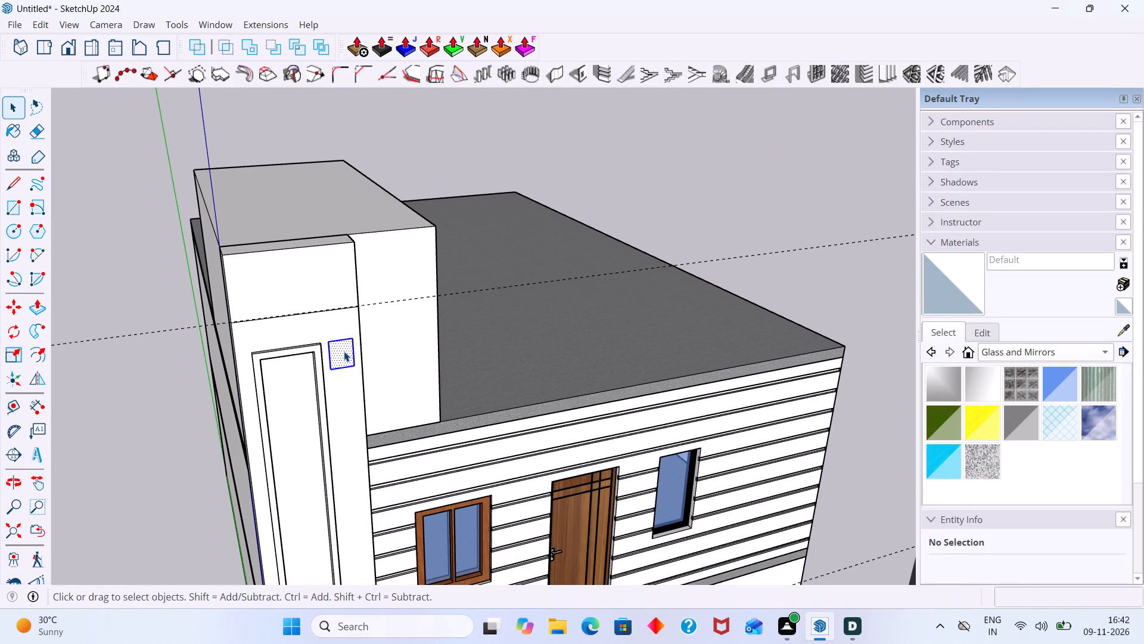
{"action": "right_click", "coordinate": [343, 351]}
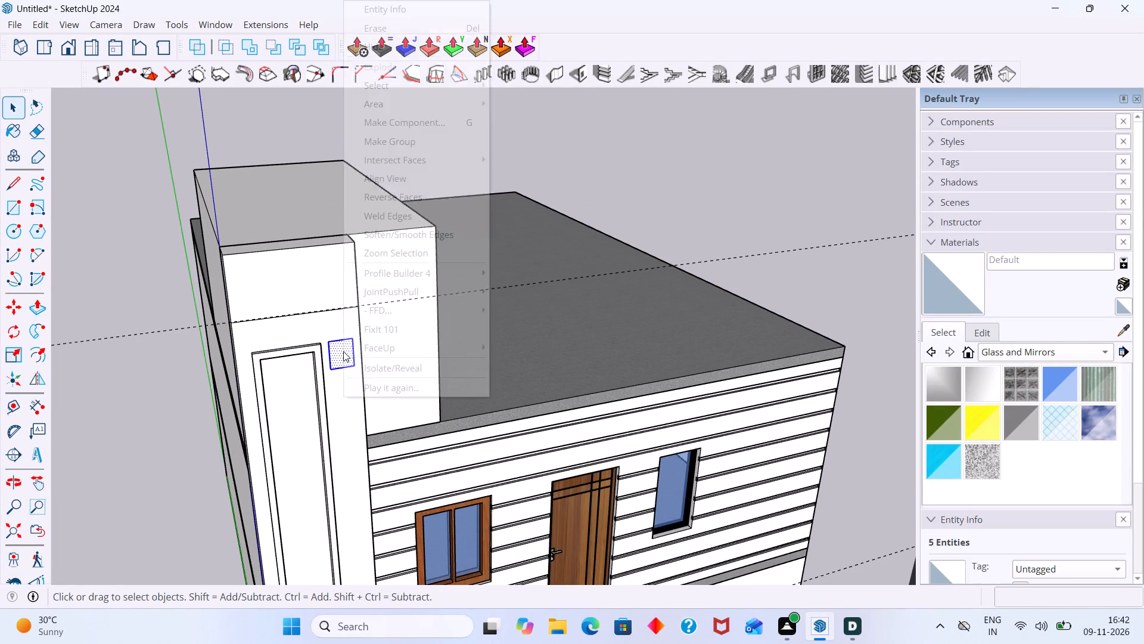
{"action": "left_click", "coordinate": [403, 140]}
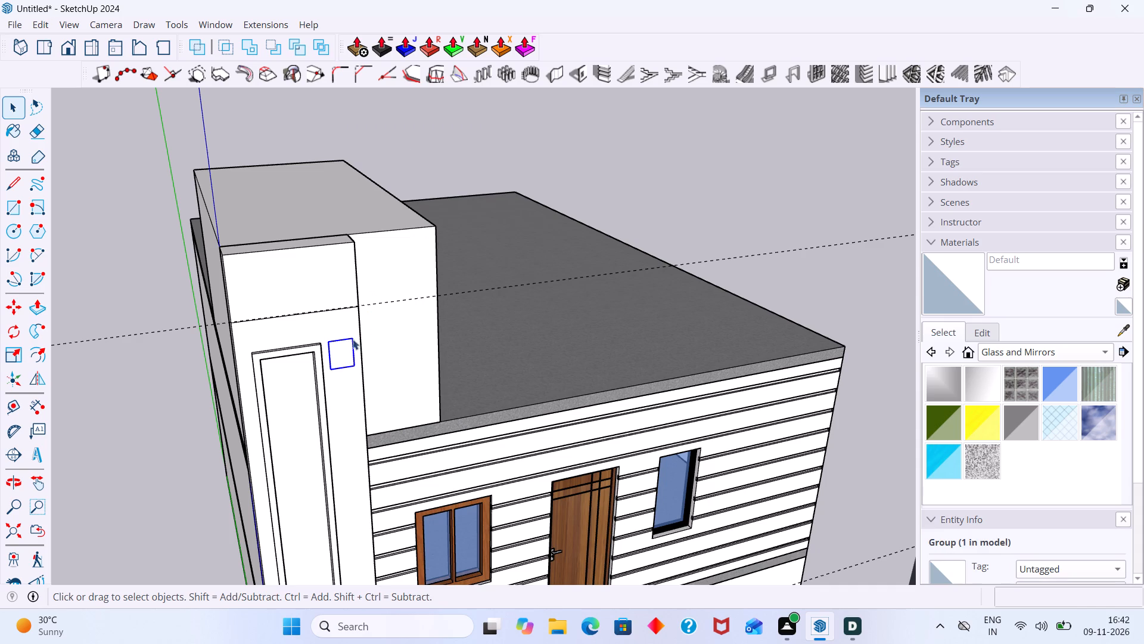
Inside the small rectangle's group, push/pull its face outward 3" from the front strip.
{"action": "left_click", "coordinate": [341, 349]}
{"action": "double_click", "coordinate": [341, 349]}
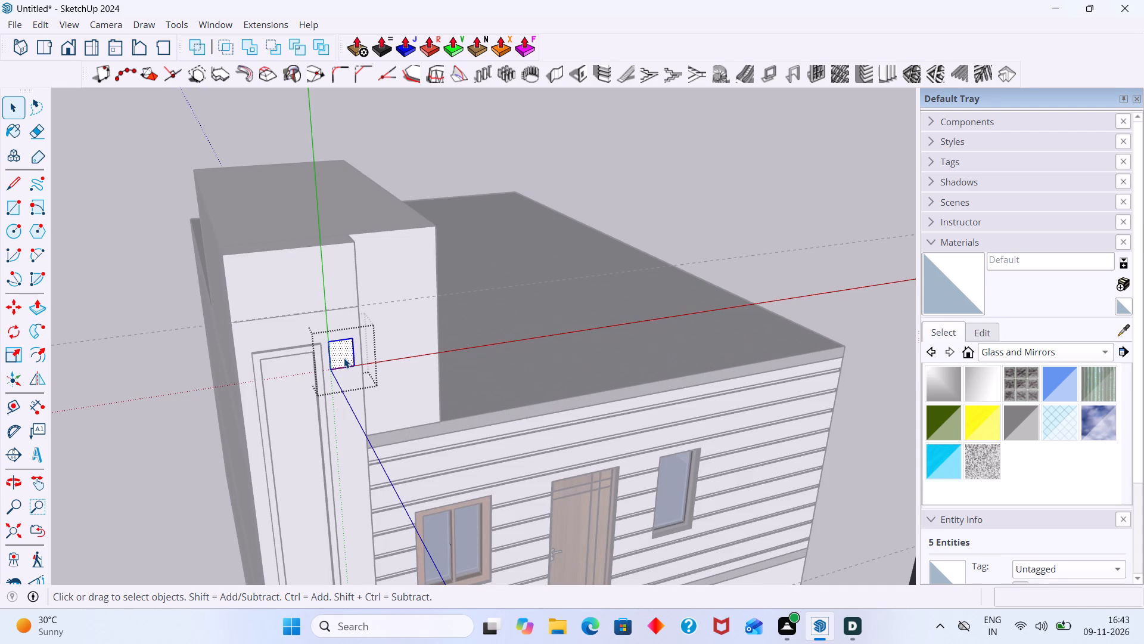
{"action": "key", "text": "p"}
{"action": "left_click", "coordinate": [344, 359]}
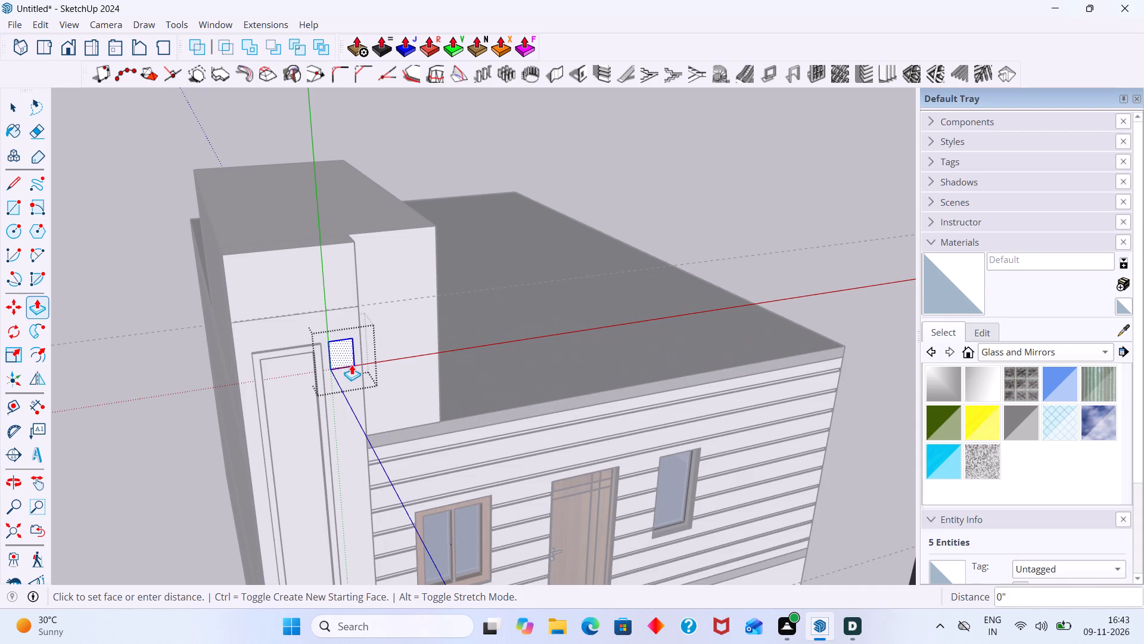
{"action": "key", "text": "3"}
{"action": "key", "text": "shift+quotedbl"}
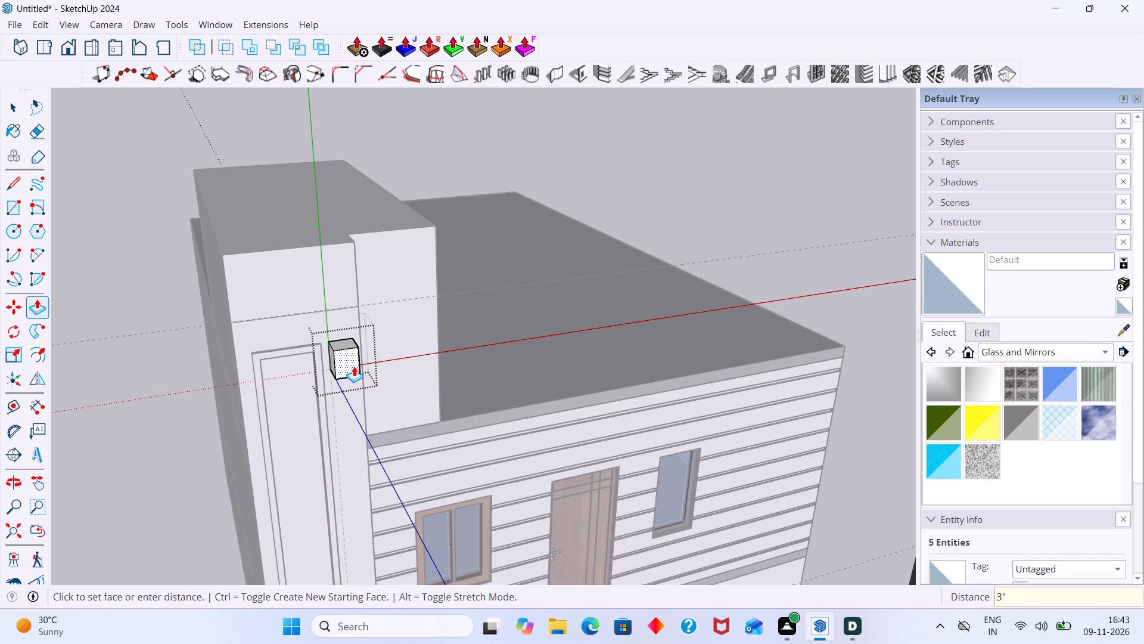
{"action": "key", "text": "Return"}
{"action": "key", "text": "space"}
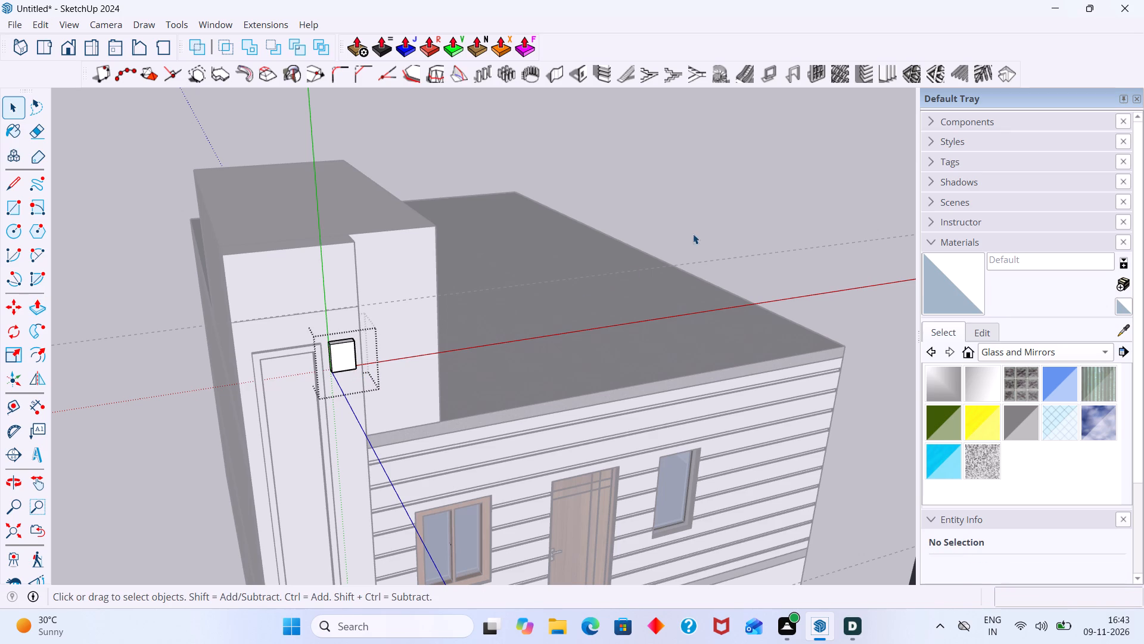
{"action": "left_click", "coordinate": [693, 234]}
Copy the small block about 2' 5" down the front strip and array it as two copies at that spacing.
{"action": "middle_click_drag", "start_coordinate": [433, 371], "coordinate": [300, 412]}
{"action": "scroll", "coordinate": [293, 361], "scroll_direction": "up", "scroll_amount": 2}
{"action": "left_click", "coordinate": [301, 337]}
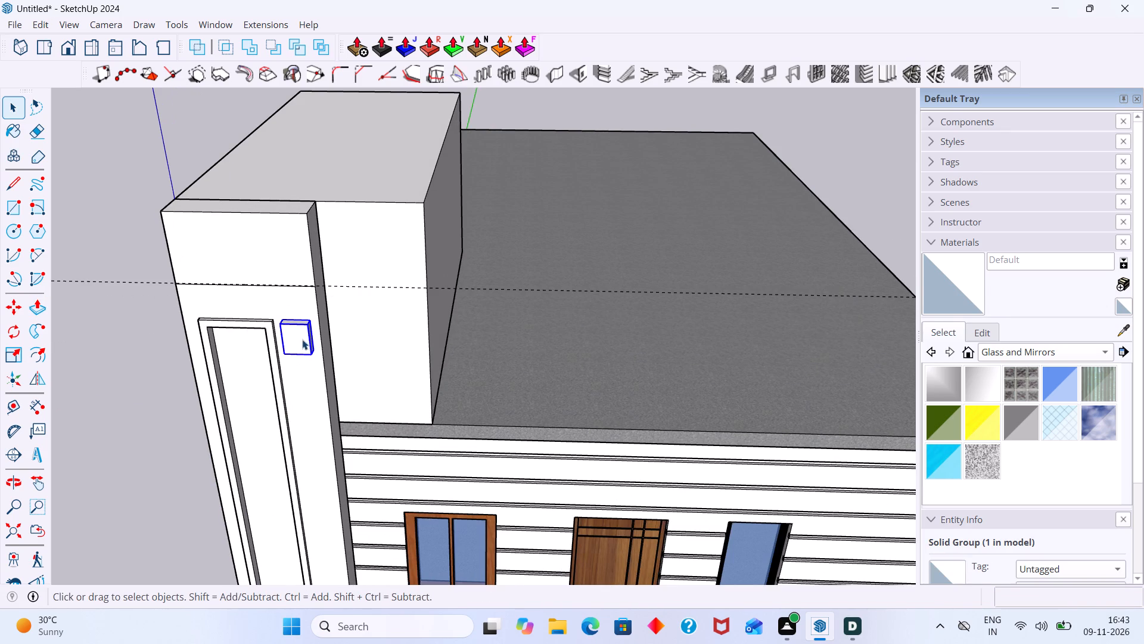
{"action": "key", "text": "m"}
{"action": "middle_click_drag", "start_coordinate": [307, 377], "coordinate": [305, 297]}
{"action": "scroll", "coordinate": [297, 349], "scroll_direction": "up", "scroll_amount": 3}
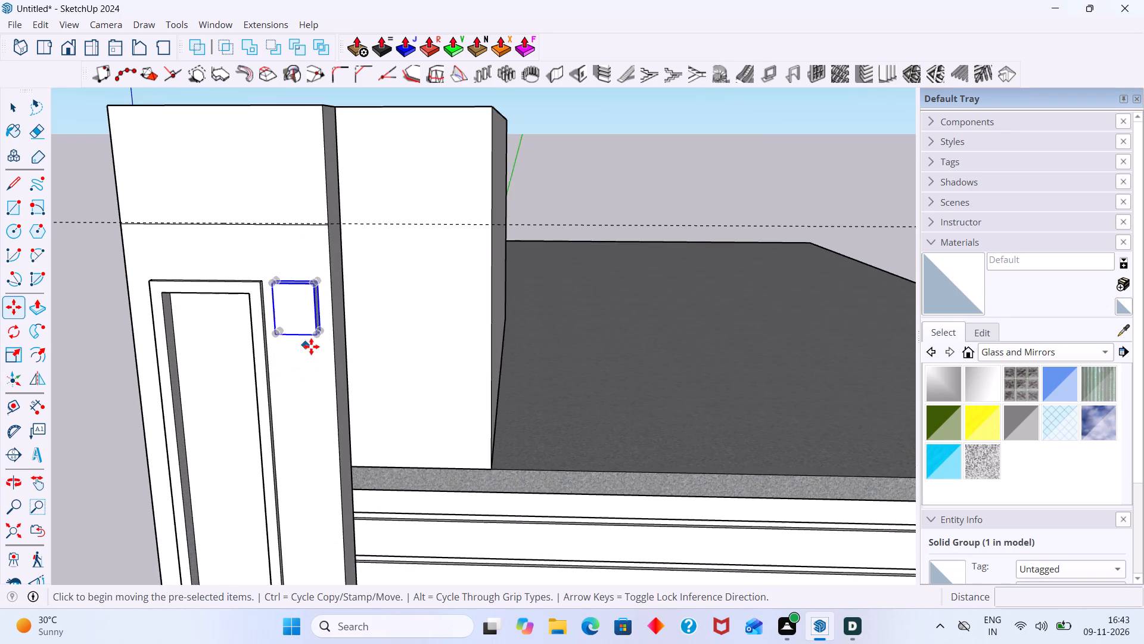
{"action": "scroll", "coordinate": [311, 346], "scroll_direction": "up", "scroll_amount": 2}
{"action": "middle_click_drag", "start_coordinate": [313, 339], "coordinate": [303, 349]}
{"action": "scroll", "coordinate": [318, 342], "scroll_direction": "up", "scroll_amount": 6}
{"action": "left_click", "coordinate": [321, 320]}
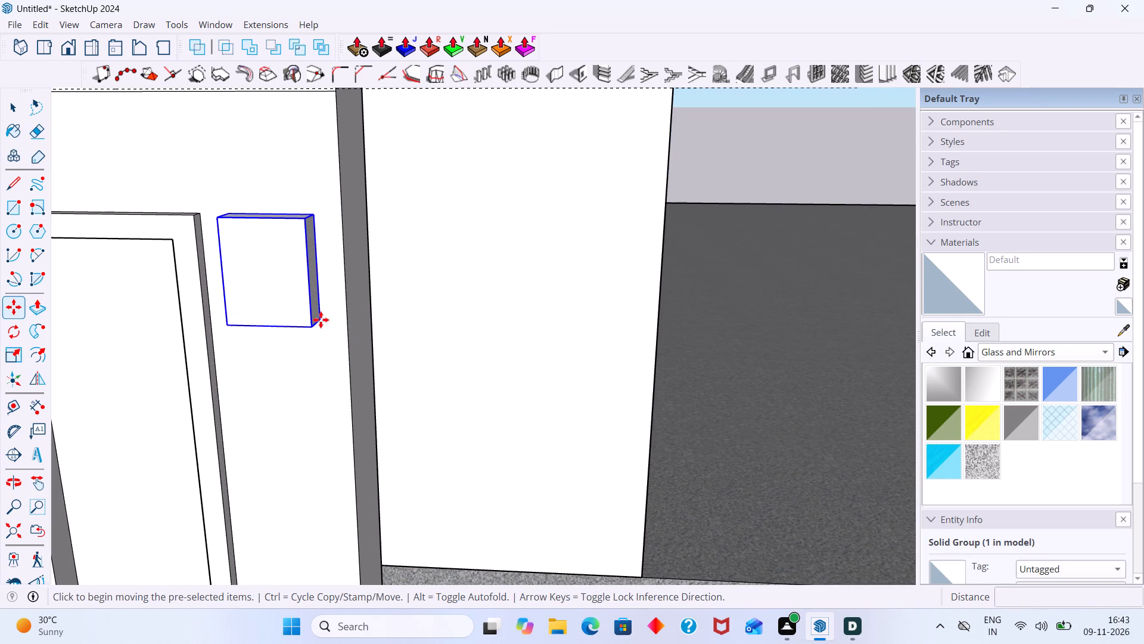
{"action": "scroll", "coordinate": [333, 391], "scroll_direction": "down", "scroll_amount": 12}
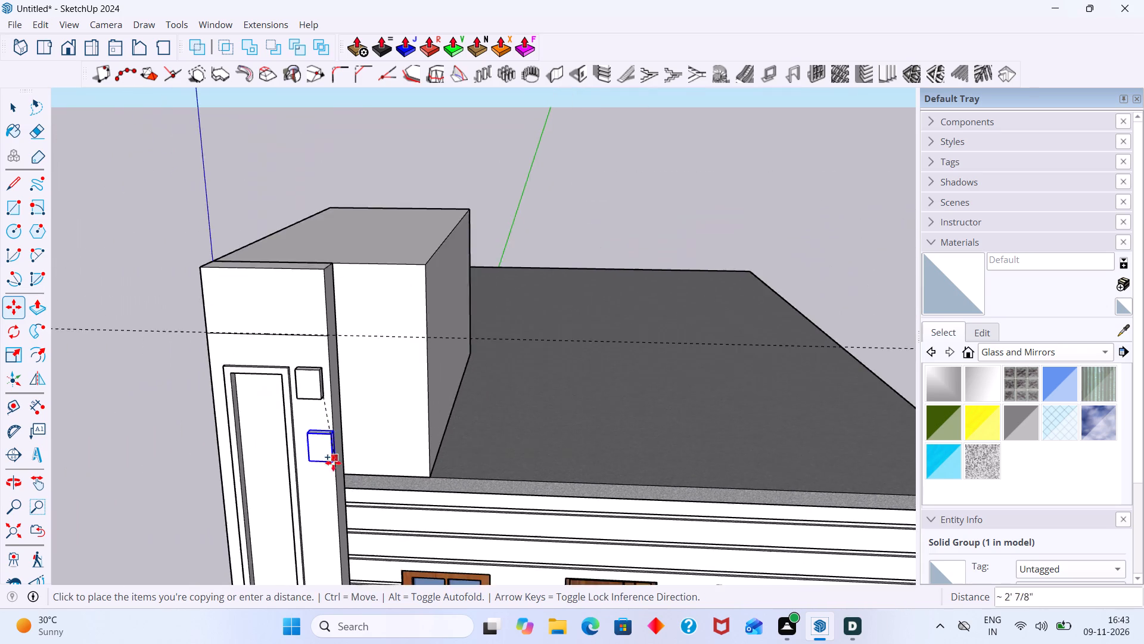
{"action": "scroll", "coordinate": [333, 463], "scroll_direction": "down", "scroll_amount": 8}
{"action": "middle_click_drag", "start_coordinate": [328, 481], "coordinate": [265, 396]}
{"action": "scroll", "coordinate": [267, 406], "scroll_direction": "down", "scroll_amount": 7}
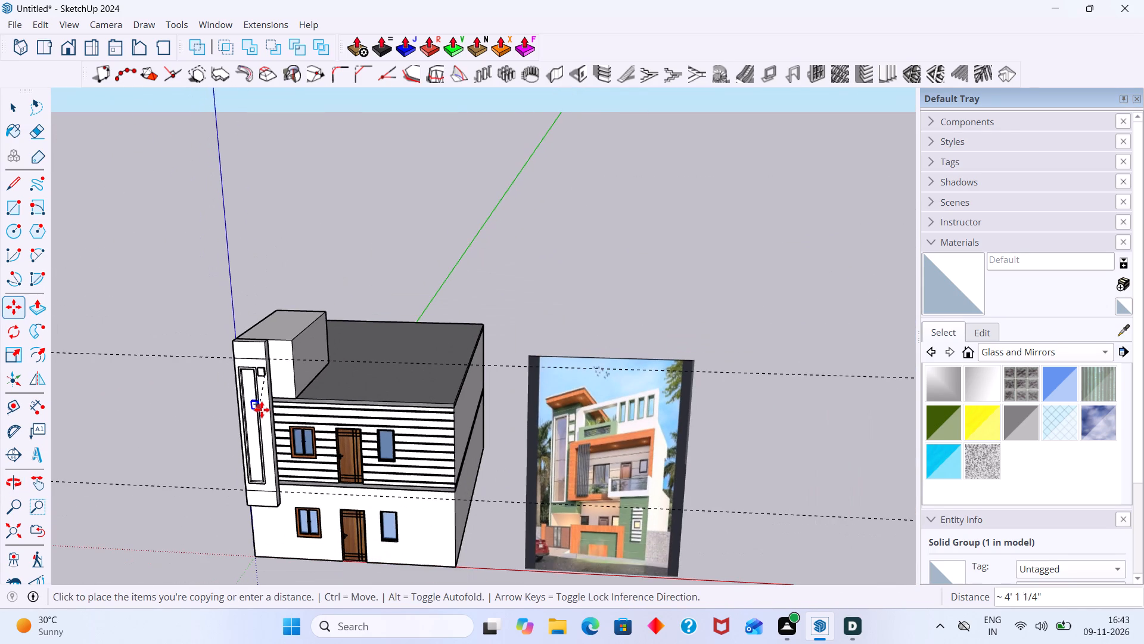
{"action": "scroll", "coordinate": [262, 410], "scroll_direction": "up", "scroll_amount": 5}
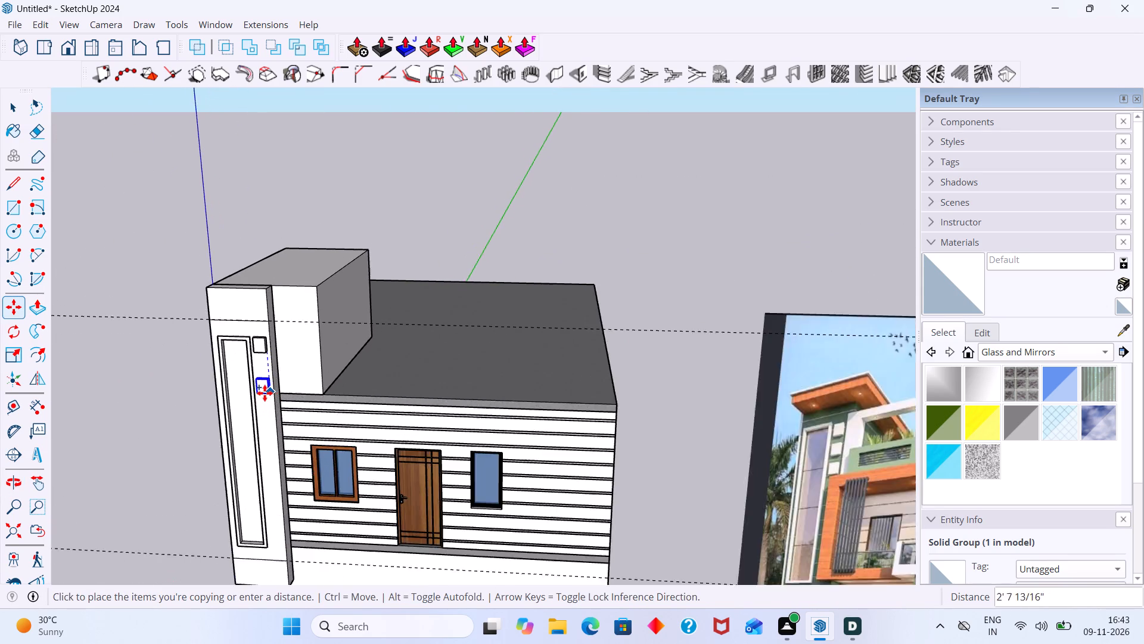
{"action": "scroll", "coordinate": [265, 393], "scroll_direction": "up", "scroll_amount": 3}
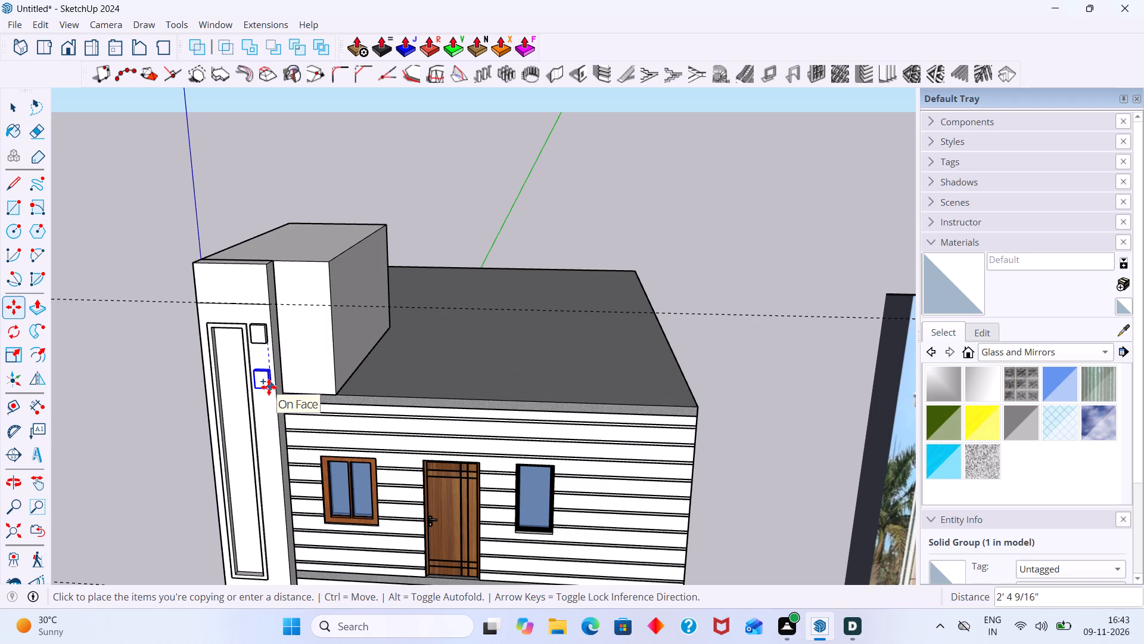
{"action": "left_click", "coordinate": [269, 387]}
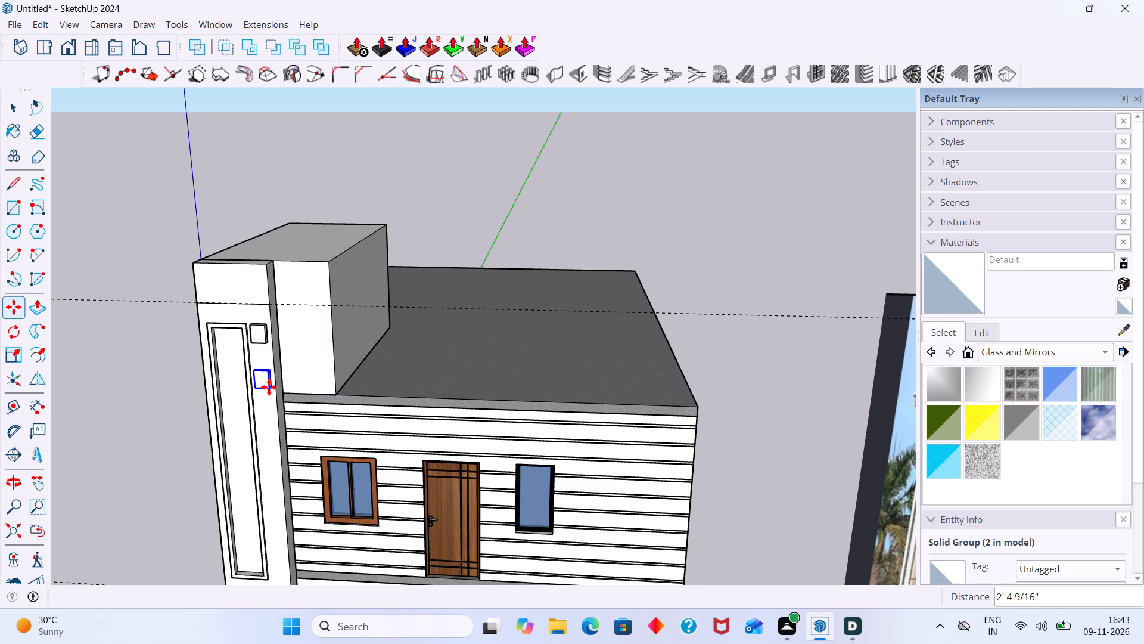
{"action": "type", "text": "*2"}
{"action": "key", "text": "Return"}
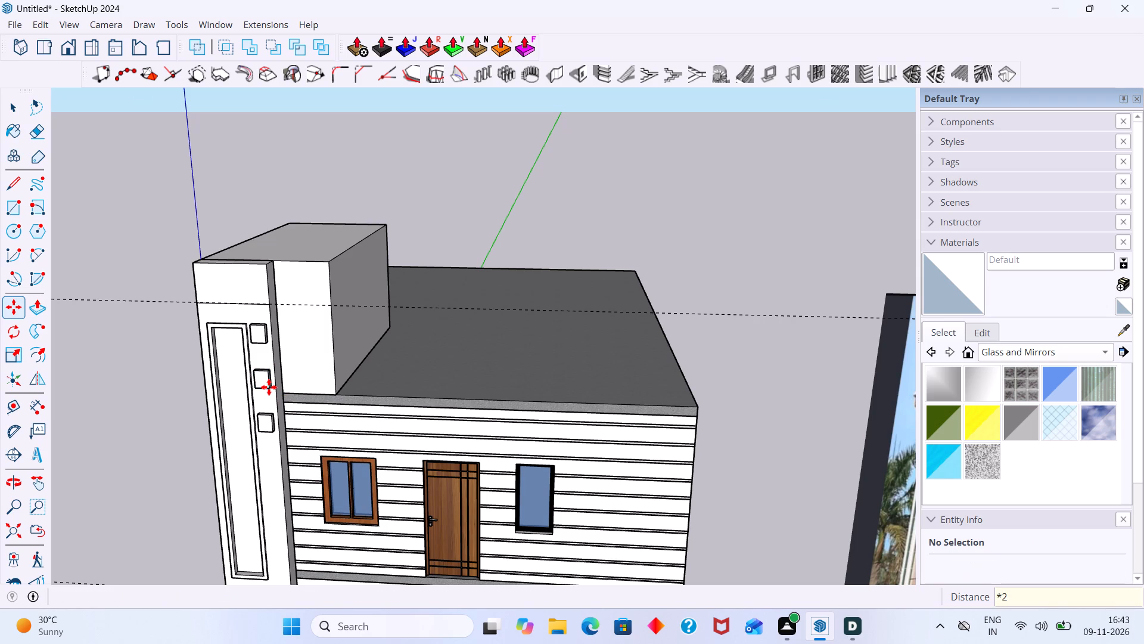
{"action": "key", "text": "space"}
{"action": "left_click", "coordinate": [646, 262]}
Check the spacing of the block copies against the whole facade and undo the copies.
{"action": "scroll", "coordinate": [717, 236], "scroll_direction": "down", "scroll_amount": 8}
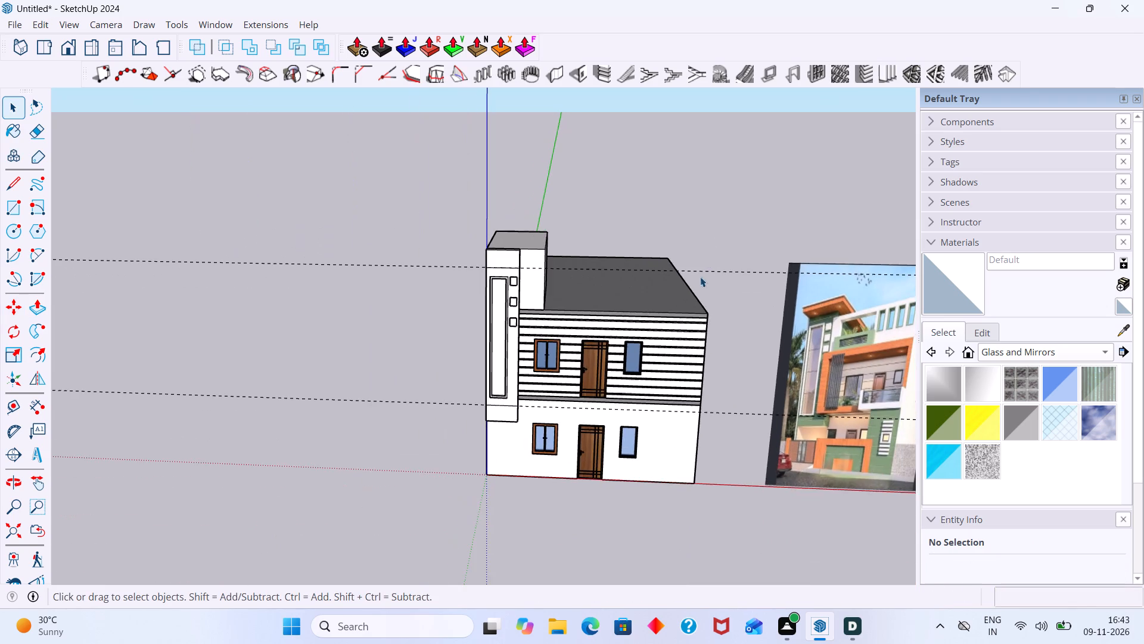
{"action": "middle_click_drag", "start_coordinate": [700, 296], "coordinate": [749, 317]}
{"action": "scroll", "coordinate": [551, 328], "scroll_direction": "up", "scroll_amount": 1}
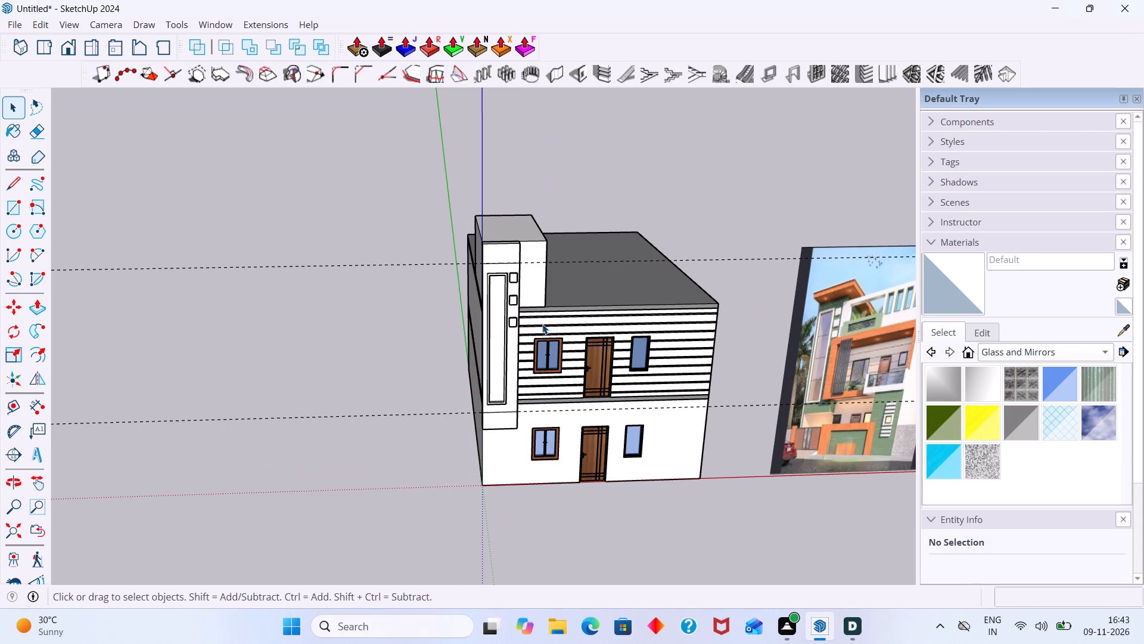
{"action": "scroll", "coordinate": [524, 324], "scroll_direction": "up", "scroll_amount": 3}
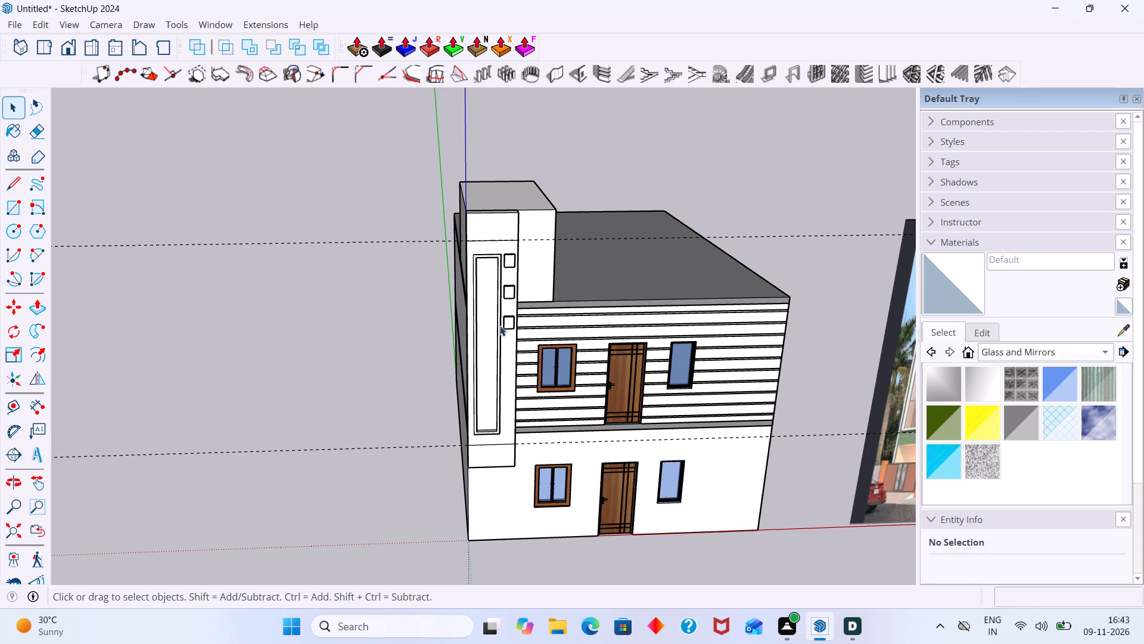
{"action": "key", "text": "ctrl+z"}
Copy the small block about 1' 4" straight down the front strip and array it as two copies at that spacing.
{"action": "scroll", "coordinate": [509, 261], "scroll_direction": "up", "scroll_amount": 5}
{"action": "left_click", "coordinate": [509, 261]}
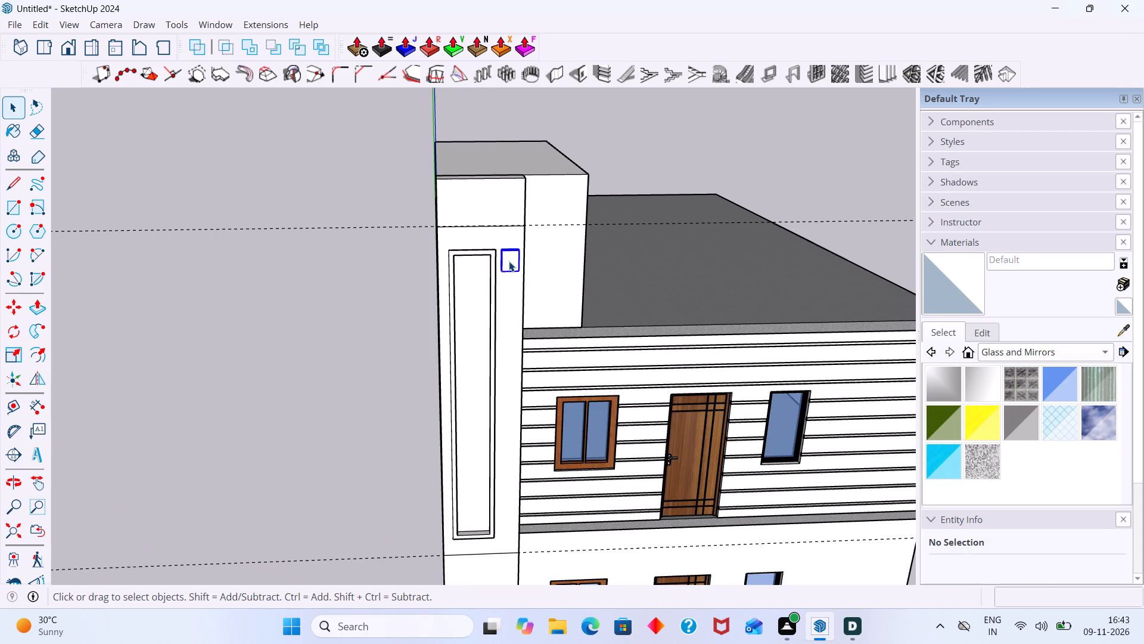
{"action": "key", "text": "m"}
{"action": "scroll", "coordinate": [500, 273], "scroll_direction": "up", "scroll_amount": 8}
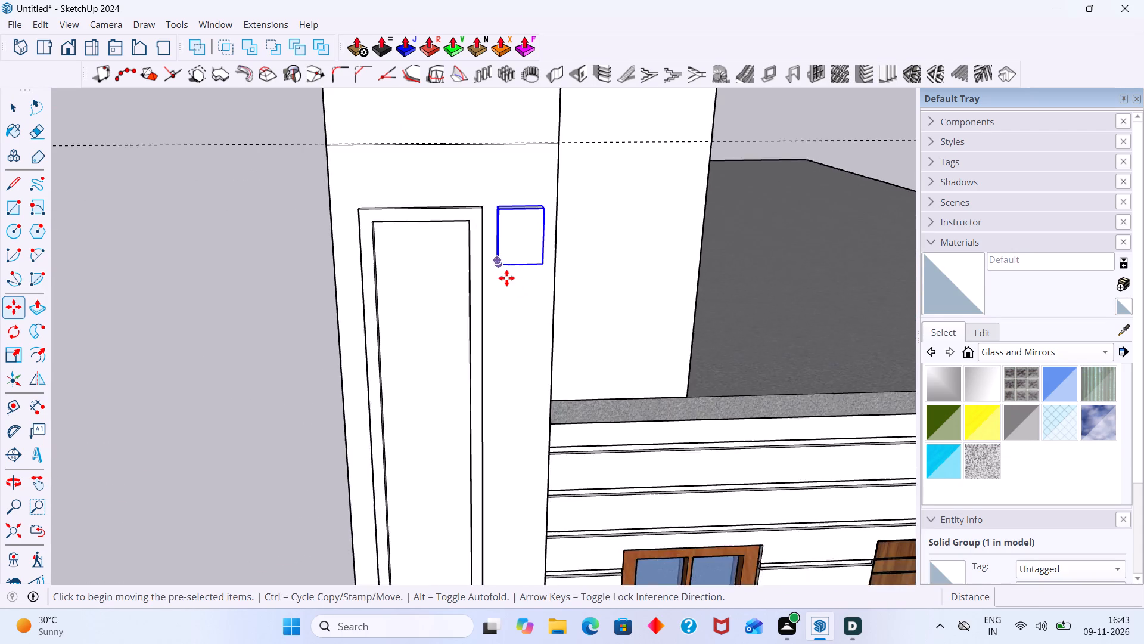
{"action": "scroll", "coordinate": [506, 278], "scroll_direction": "up", "scroll_amount": 5}
{"action": "middle_click_drag", "start_coordinate": [507, 265], "coordinate": [577, 270]}
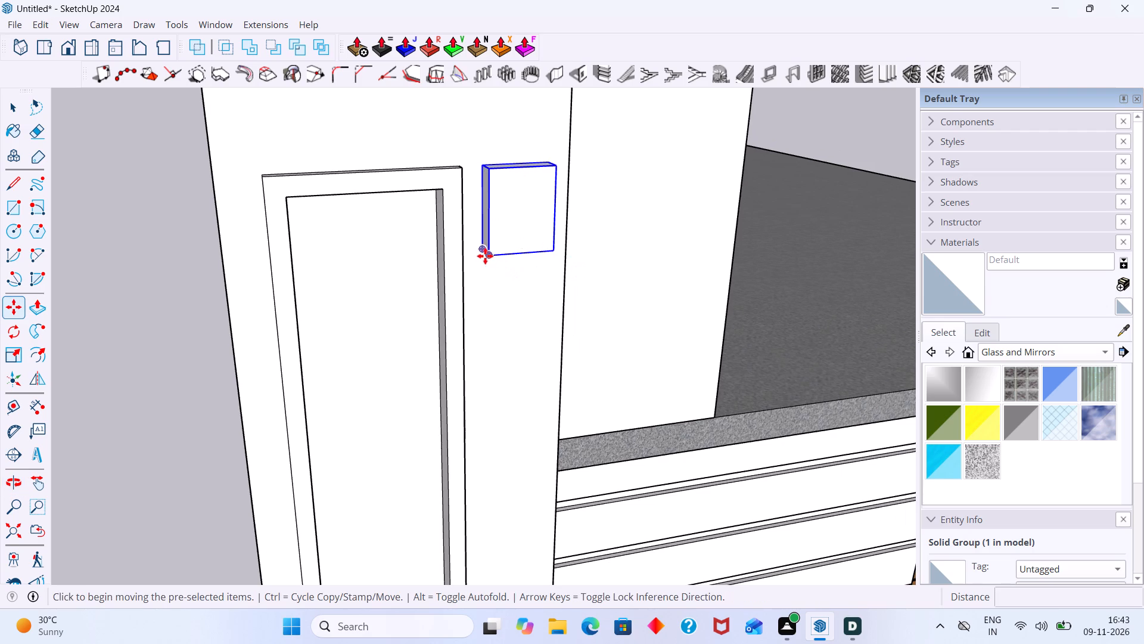
{"action": "left_click", "coordinate": [482, 248]}
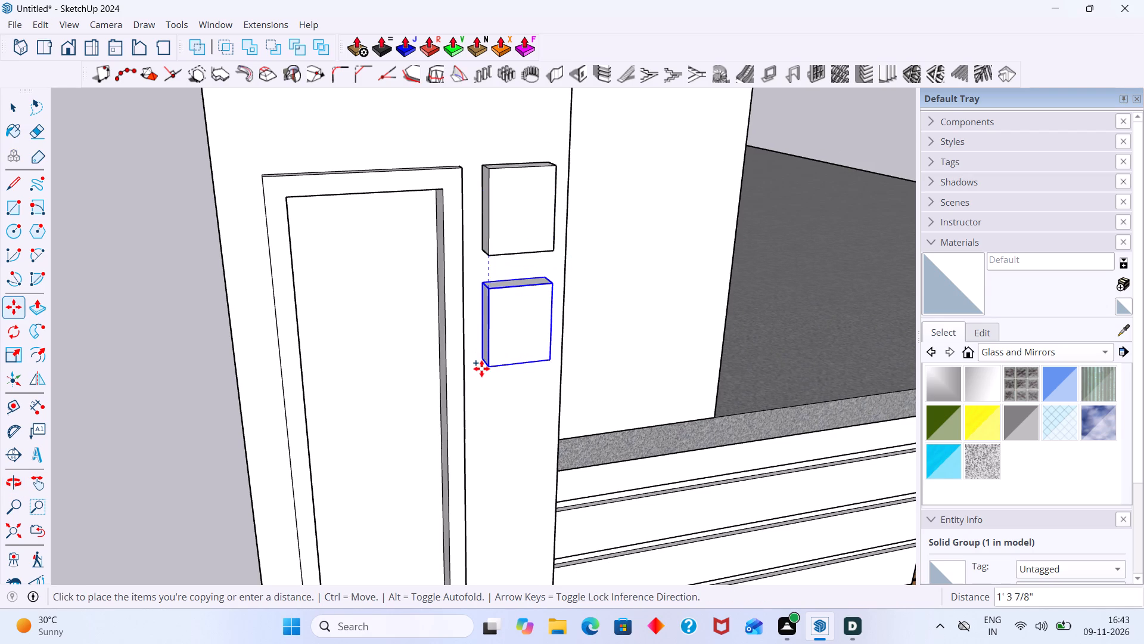
{"action": "left_click", "coordinate": [481, 369]}
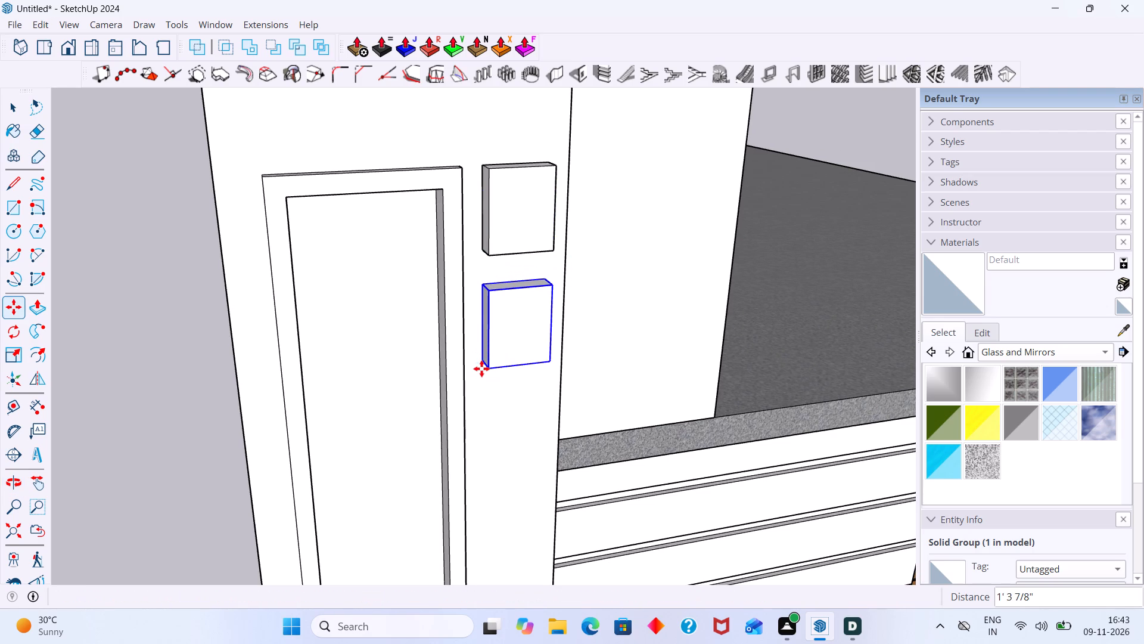
{"action": "key", "text": "asterisk"}
{"action": "key", "text": "2"}
{"action": "key", "text": "Return"}
{"action": "key", "text": "space"}
Examine the column of small blocks and the upper facade against the elevation reference image.
{"action": "scroll", "coordinate": [506, 373], "scroll_direction": "down", "scroll_amount": 9}
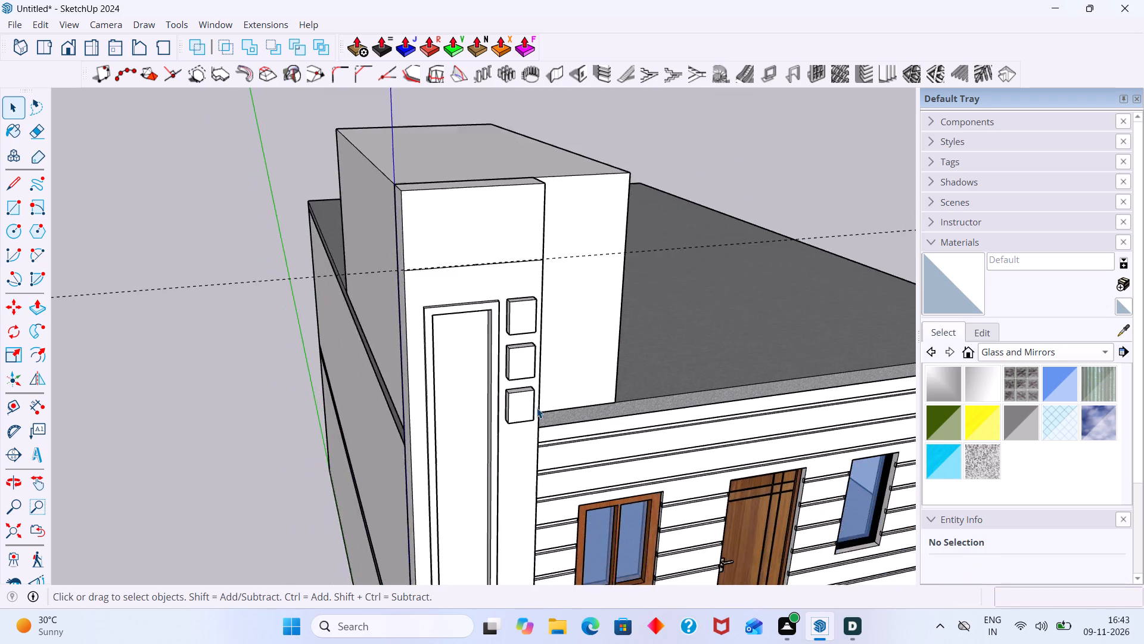
{"action": "scroll", "coordinate": [537, 408], "scroll_direction": "down", "scroll_amount": 3}
{"action": "scroll", "coordinate": [568, 496], "scroll_direction": "down", "scroll_amount": 5}
{"action": "middle_click_drag", "start_coordinate": [557, 503], "coordinate": [516, 491]}
{"action": "scroll", "coordinate": [524, 487], "scroll_direction": "down", "scroll_amount": 9}
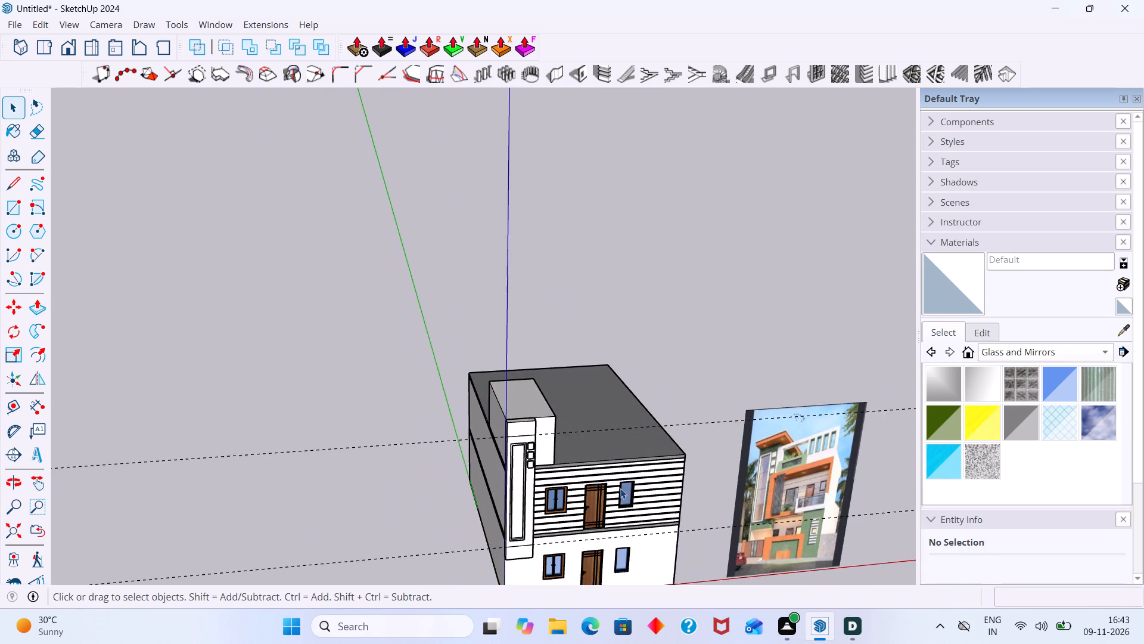
{"action": "scroll", "coordinate": [745, 463], "scroll_direction": "up", "scroll_amount": 9}
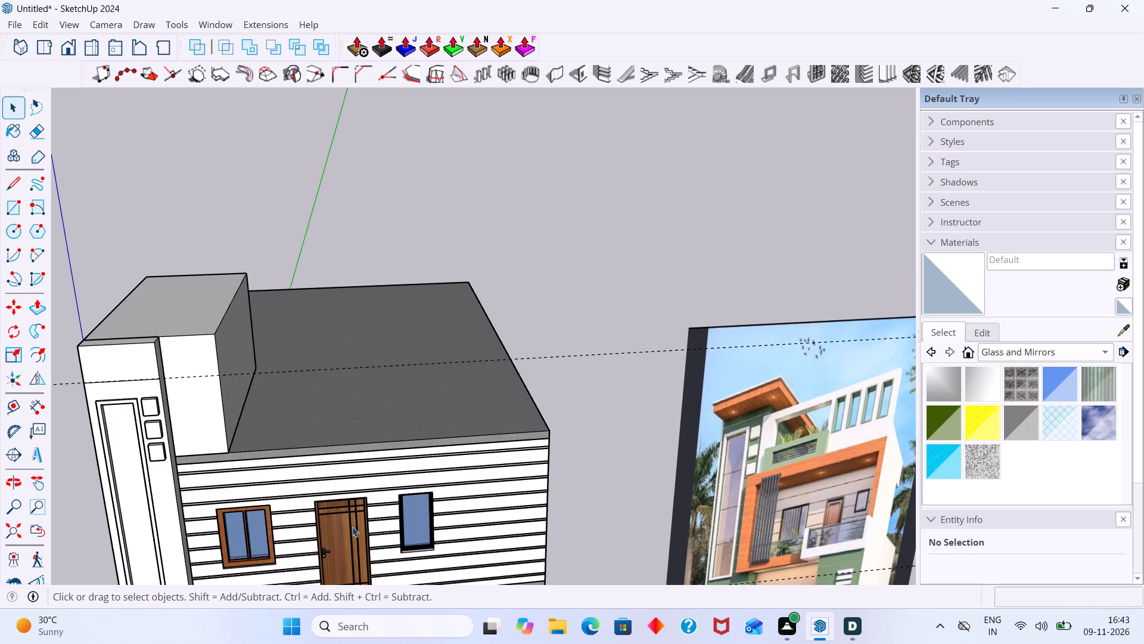
{"action": "middle_click_drag", "start_coordinate": [293, 521], "coordinate": [356, 496]}
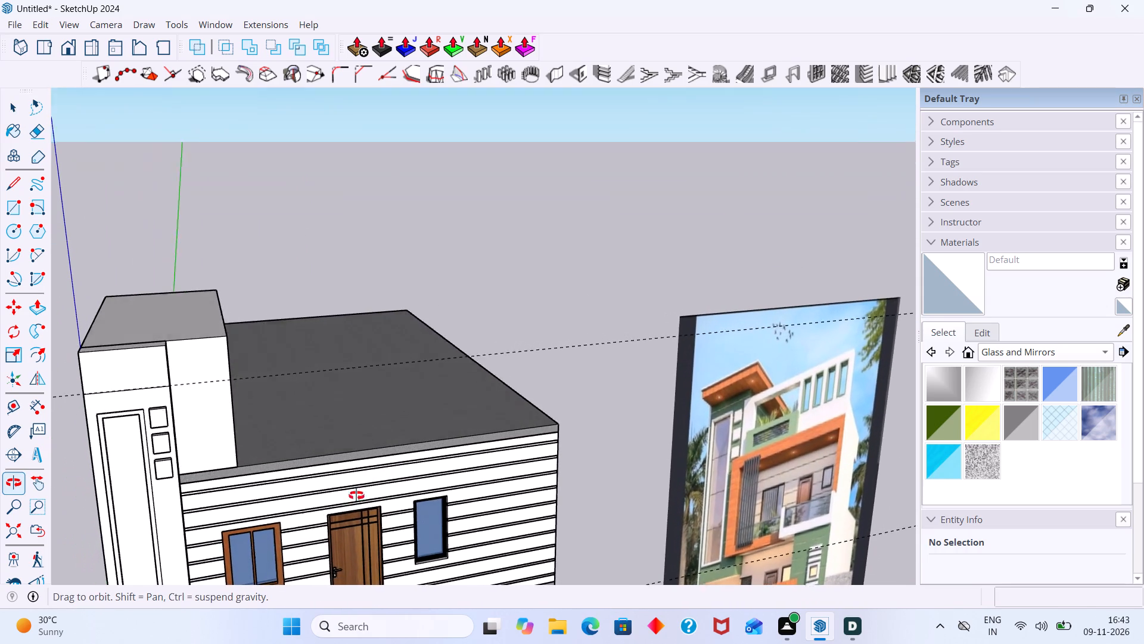
{"action": "middle_click_drag", "start_coordinate": [356, 496], "coordinate": [353, 505]}
{"action": "scroll", "coordinate": [280, 491], "scroll_direction": "down", "scroll_amount": 4}
{"action": "middle_click_drag", "start_coordinate": [244, 506], "coordinate": [156, 519]}
{"action": "scroll", "coordinate": [243, 474], "scroll_direction": "up", "scroll_amount": 3}
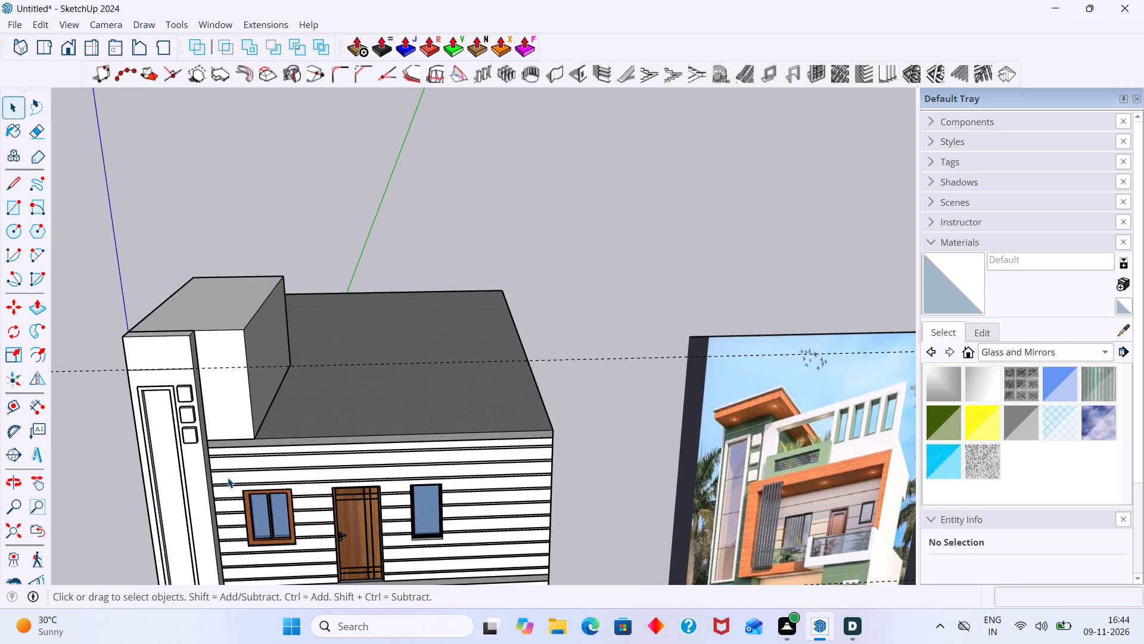
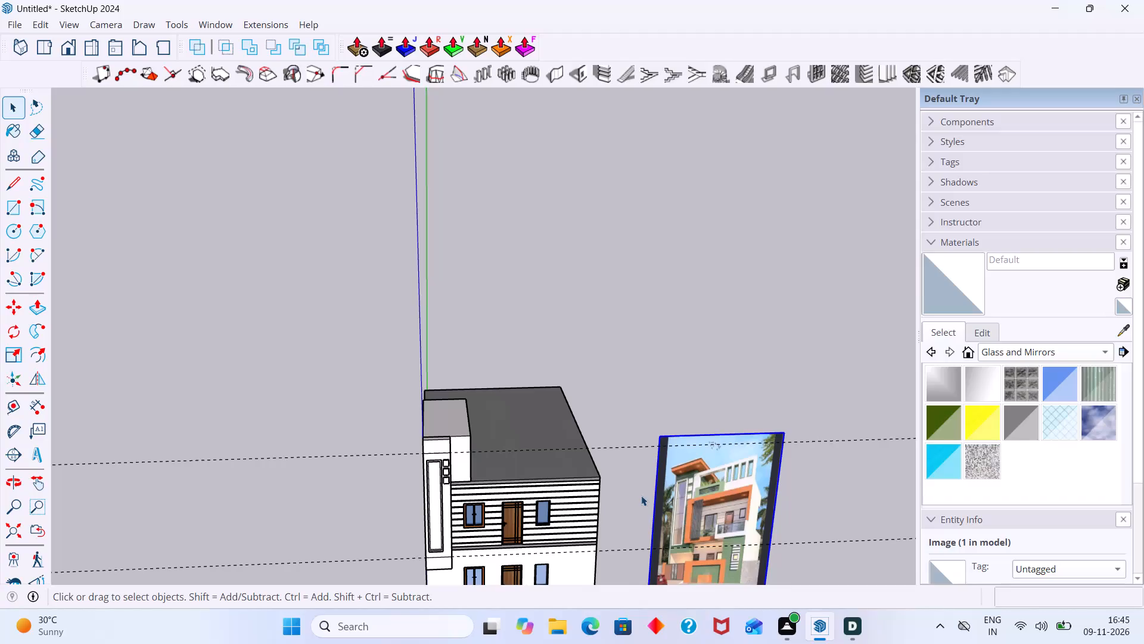
Draw a rectangle about 14' 2" tall inside the tower's tall recessed window opening, spanning its opposite corners to close it with a pane.
{"action": "scroll", "coordinate": [430, 385], "scroll_direction": "down", "scroll_amount": 3}
{"action": "middle_click_drag", "start_coordinate": [465, 387], "coordinate": [456, 375], "text": "shift"}
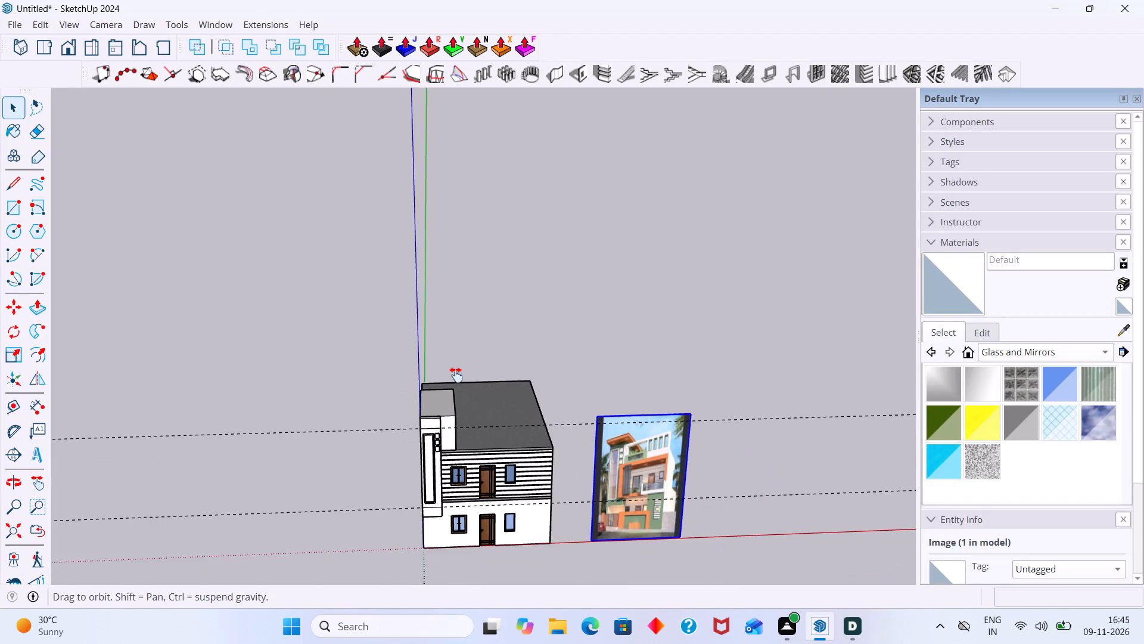
{"action": "middle_click_drag", "start_coordinate": [456, 375], "coordinate": [443, 344], "text": "shift"}
{"action": "scroll", "coordinate": [548, 453], "scroll_direction": "up", "scroll_amount": 1}
{"action": "middle_click_drag", "start_coordinate": [530, 444], "coordinate": [531, 437]}
{"action": "scroll", "coordinate": [440, 443], "scroll_direction": "up", "scroll_amount": 1}
{"action": "middle_click_drag", "start_coordinate": [435, 447], "coordinate": [477, 447]}
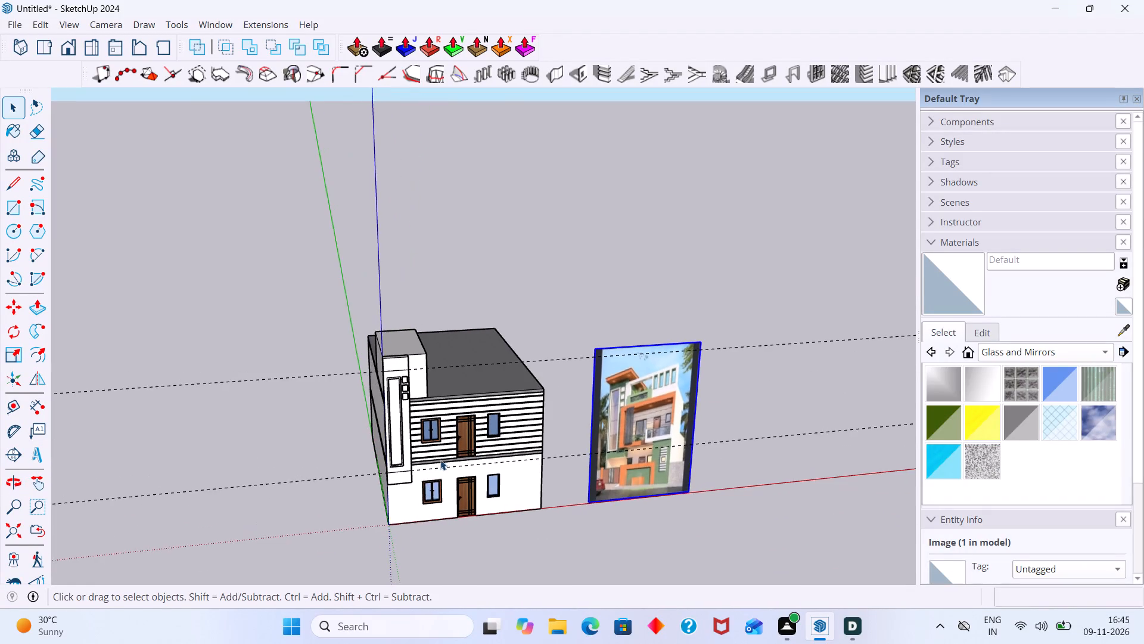
{"action": "scroll", "coordinate": [419, 450], "scroll_direction": "up", "scroll_amount": 15}
{"action": "scroll", "coordinate": [350, 364], "scroll_direction": "up", "scroll_amount": 2}
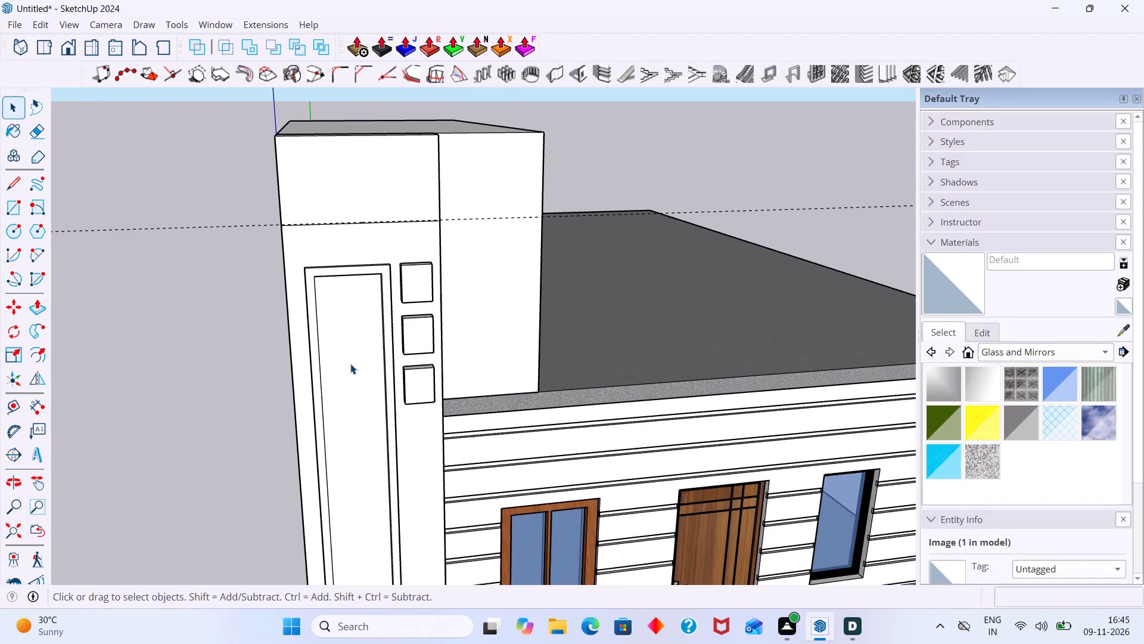
{"action": "middle_click_drag", "start_coordinate": [343, 364], "coordinate": [158, 364]}
{"action": "middle_click_drag", "start_coordinate": [324, 307], "coordinate": [324, 267]}
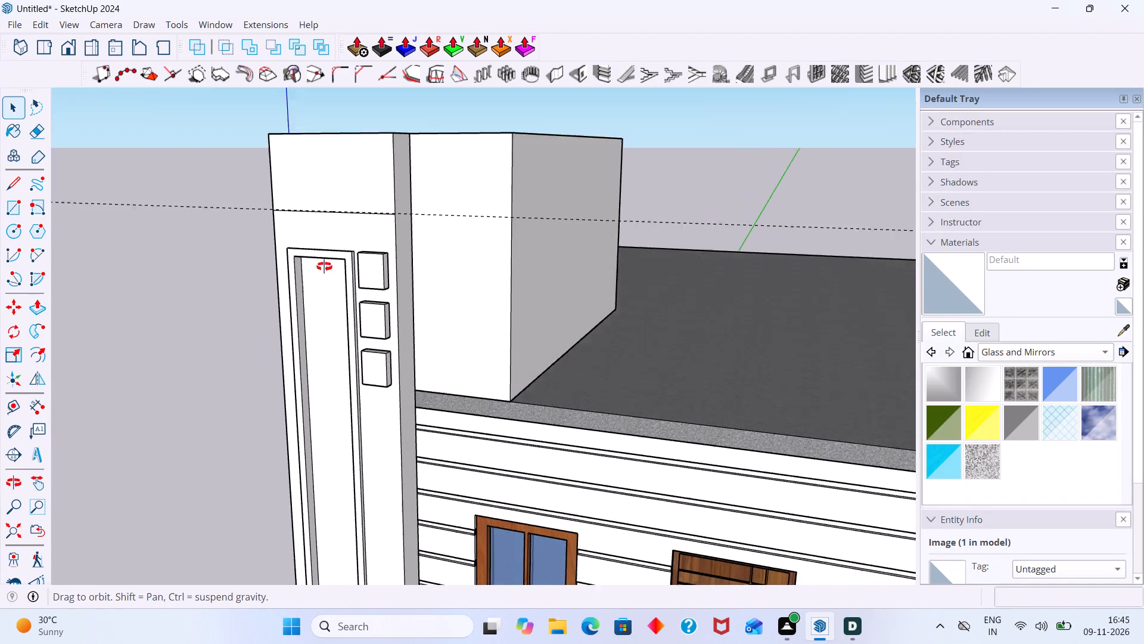
{"action": "middle_click_drag", "start_coordinate": [324, 267], "coordinate": [324, 206]}
{"action": "middle_click_drag", "start_coordinate": [312, 303], "coordinate": [247, 297]}
{"action": "middle_click_drag", "start_coordinate": [366, 302], "coordinate": [297, 287]}
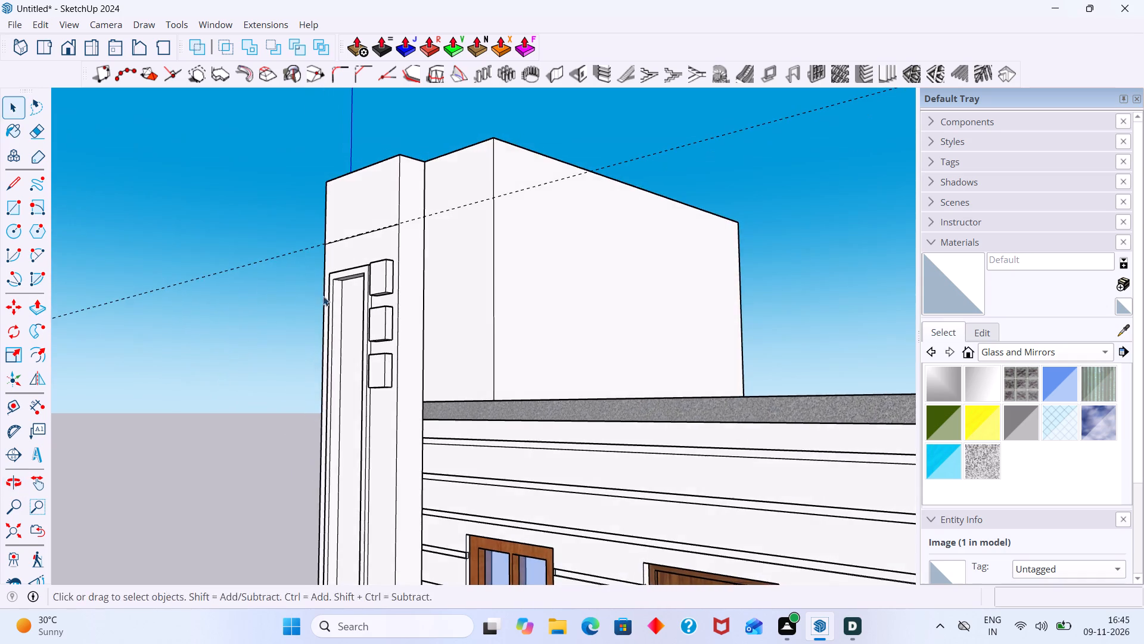
{"action": "middle_click_drag", "start_coordinate": [325, 296], "coordinate": [338, 268]}
{"action": "key", "text": "r"}
{"action": "scroll", "coordinate": [339, 292], "scroll_direction": "up", "scroll_amount": 3}
{"action": "middle_click_drag", "start_coordinate": [346, 305], "coordinate": [322, 305]}
{"action": "scroll", "coordinate": [339, 286], "scroll_direction": "up", "scroll_amount": 2}
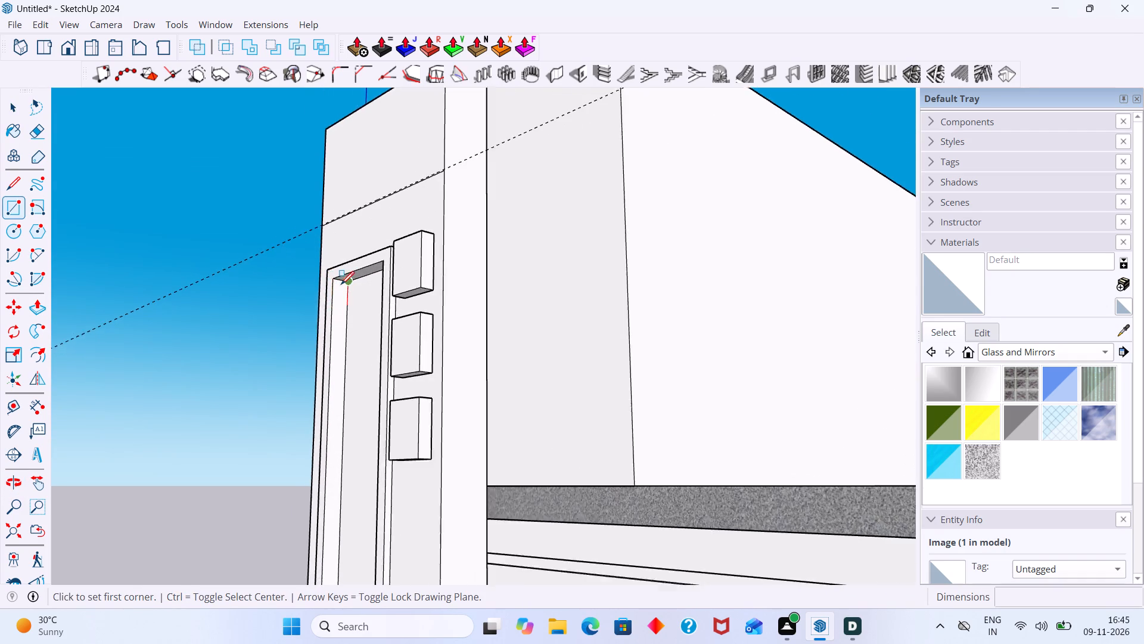
{"action": "scroll", "coordinate": [341, 284], "scroll_direction": "up", "scroll_amount": 2}
{"action": "left_click", "coordinate": [340, 280]}
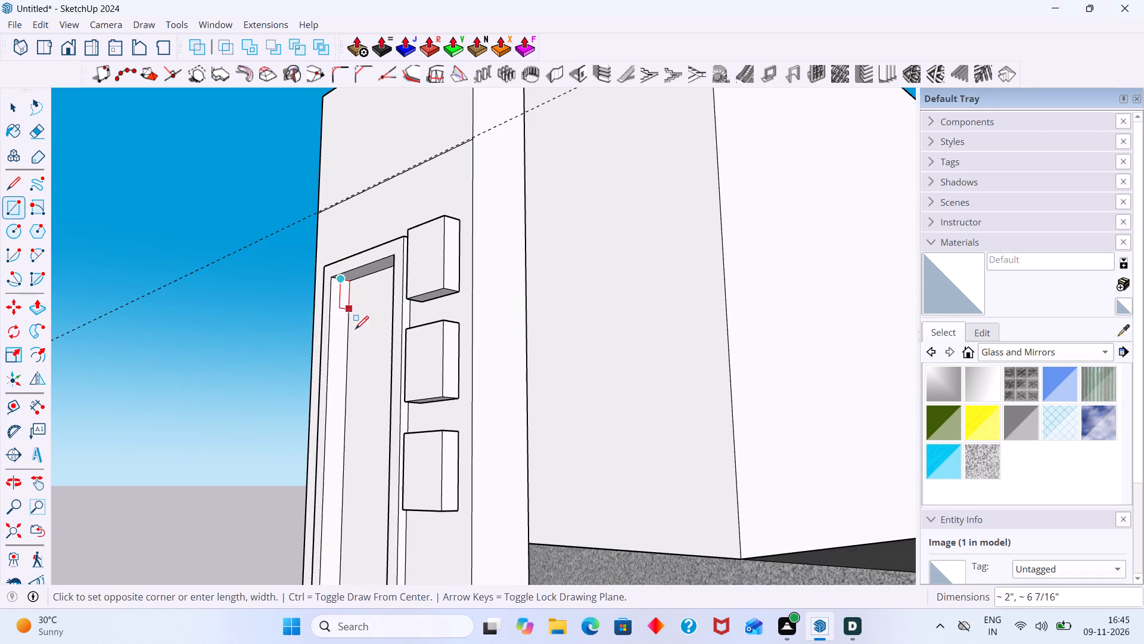
{"action": "scroll", "coordinate": [346, 398], "scroll_direction": "down", "scroll_amount": 7}
{"action": "scroll", "coordinate": [352, 492], "scroll_direction": "down", "scroll_amount": 3}
{"action": "middle_click_drag", "start_coordinate": [347, 499], "coordinate": [339, 348], "text": "shift"}
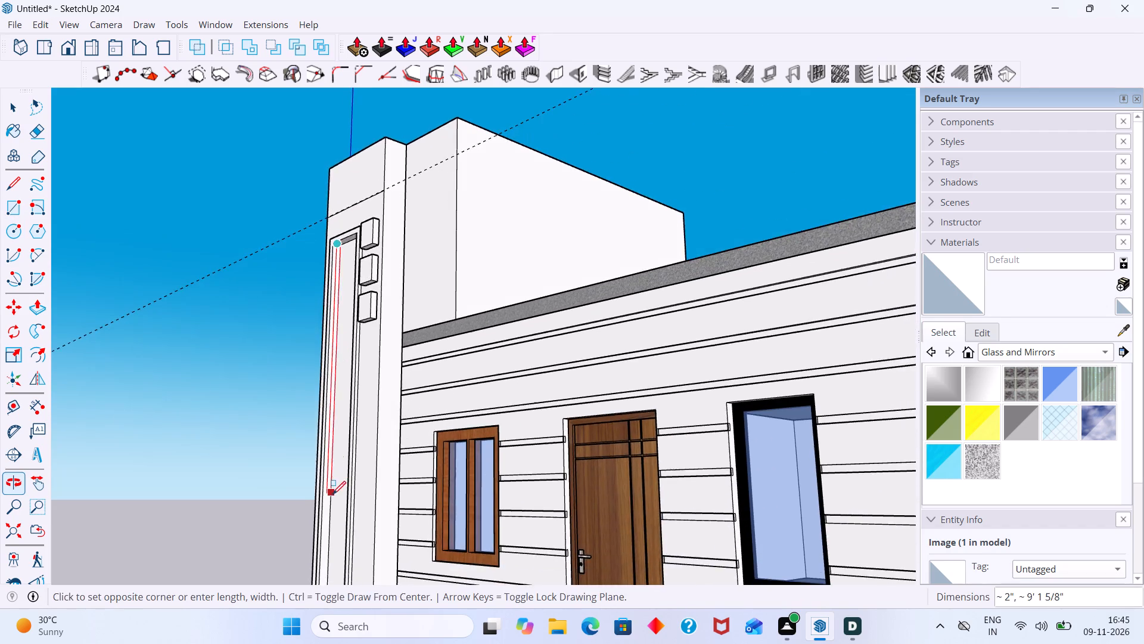
{"action": "scroll", "coordinate": [332, 496], "scroll_direction": "down", "scroll_amount": 2}
{"action": "middle_click_drag", "start_coordinate": [342, 506], "coordinate": [362, 309]}
{"action": "middle_click_drag", "start_coordinate": [363, 429], "coordinate": [738, 506]}
{"action": "scroll", "coordinate": [277, 443], "scroll_direction": "up", "scroll_amount": 2}
{"action": "middle_click_drag", "start_coordinate": [285, 437], "coordinate": [341, 446]}
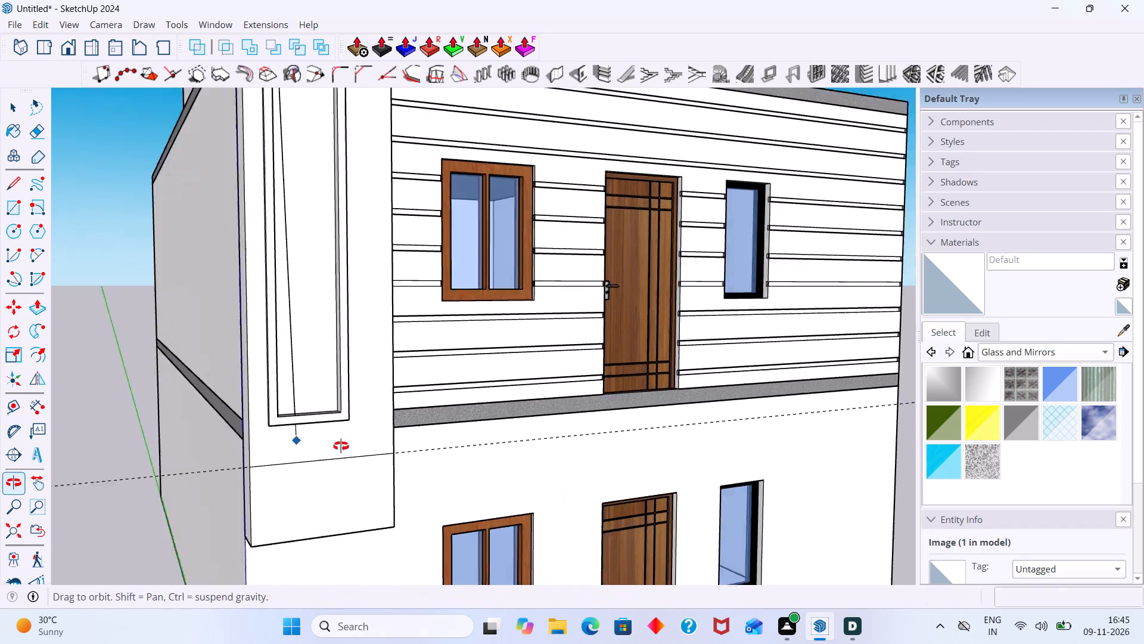
{"action": "middle_click_drag", "start_coordinate": [341, 446], "coordinate": [432, 479]}
{"action": "scroll", "coordinate": [406, 457], "scroll_direction": "up", "scroll_amount": 10}
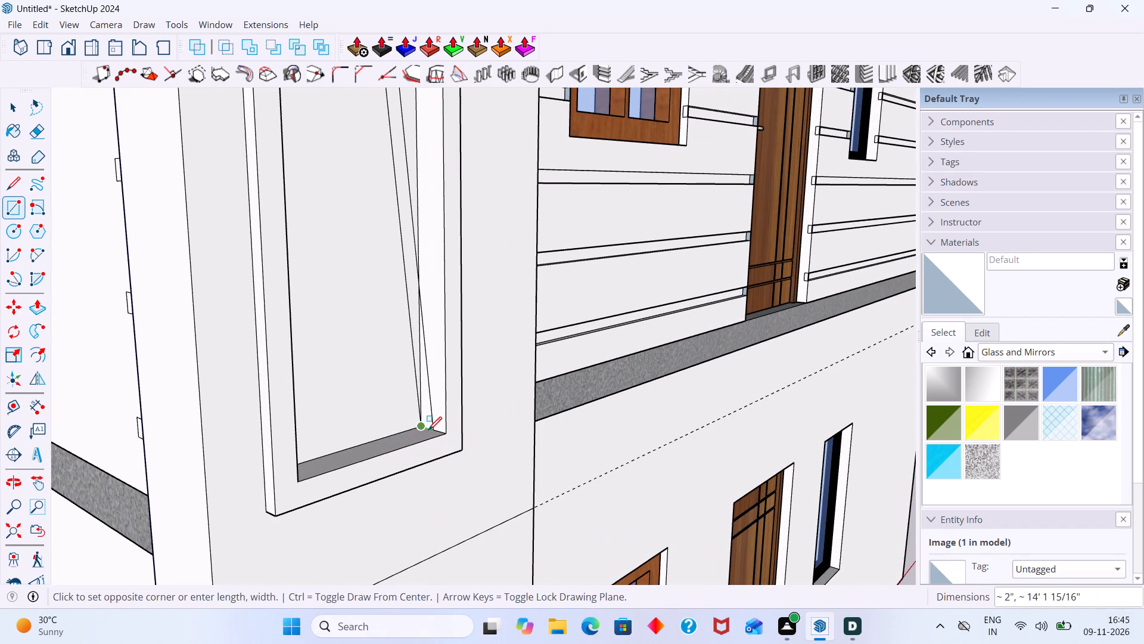
{"action": "left_click", "coordinate": [433, 429]}
{"action": "key", "text": "space"}
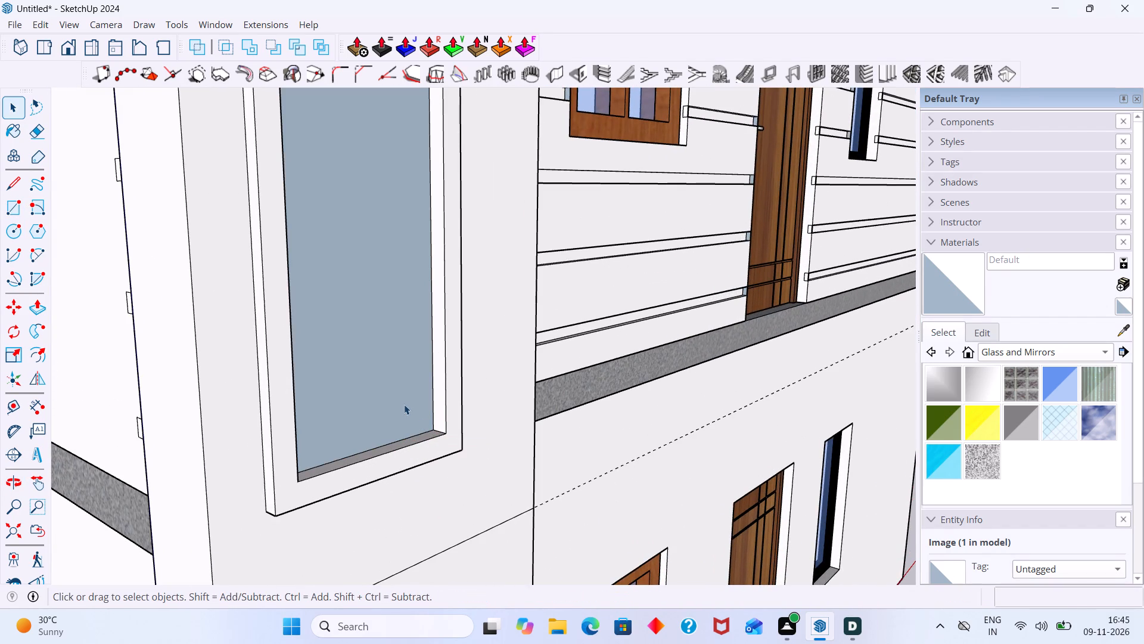
Paint the new pane in the tower's tall window with Translucent Glass Blue.
{"action": "left_click", "coordinate": [404, 404]}
{"action": "left_click", "coordinate": [1078, 383]}
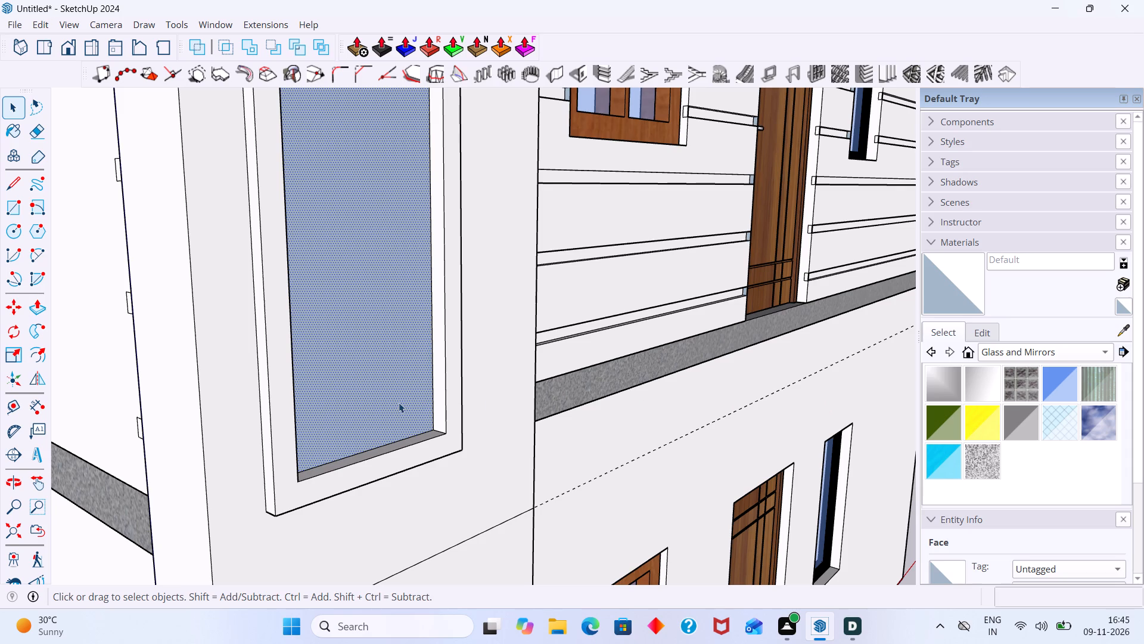
{"action": "left_click", "coordinate": [1061, 377]}
{"action": "left_click", "coordinate": [328, 346]}
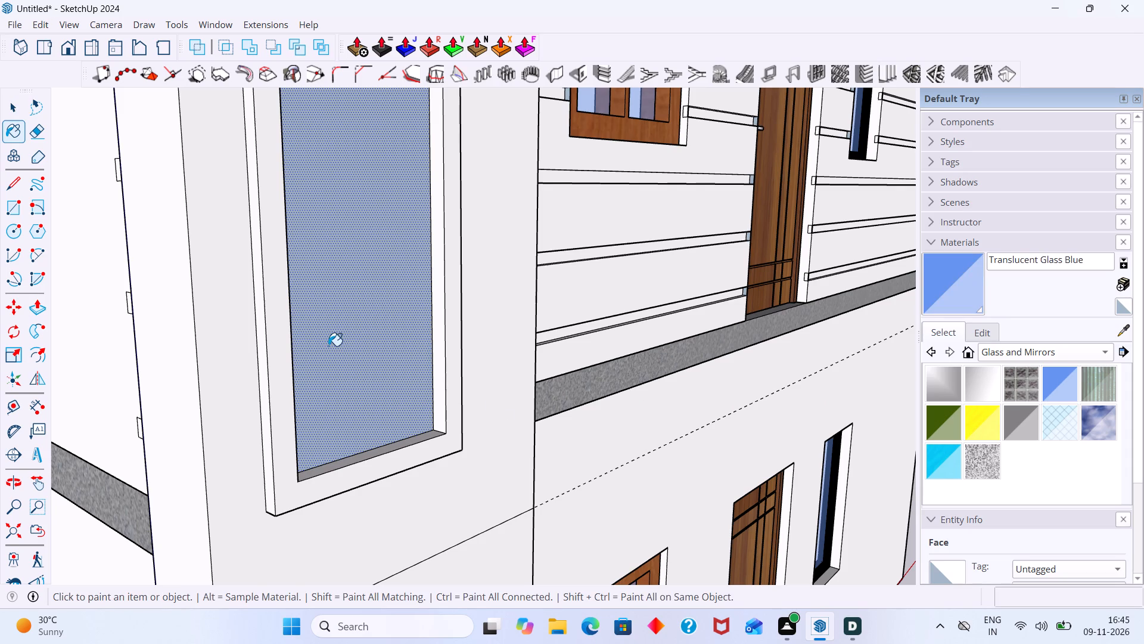
{"action": "key", "text": "space"}
{"action": "scroll", "coordinate": [406, 391], "scroll_direction": "down", "scroll_amount": 9}
{"action": "middle_click_drag", "start_coordinate": [439, 416], "coordinate": [293, 429]}
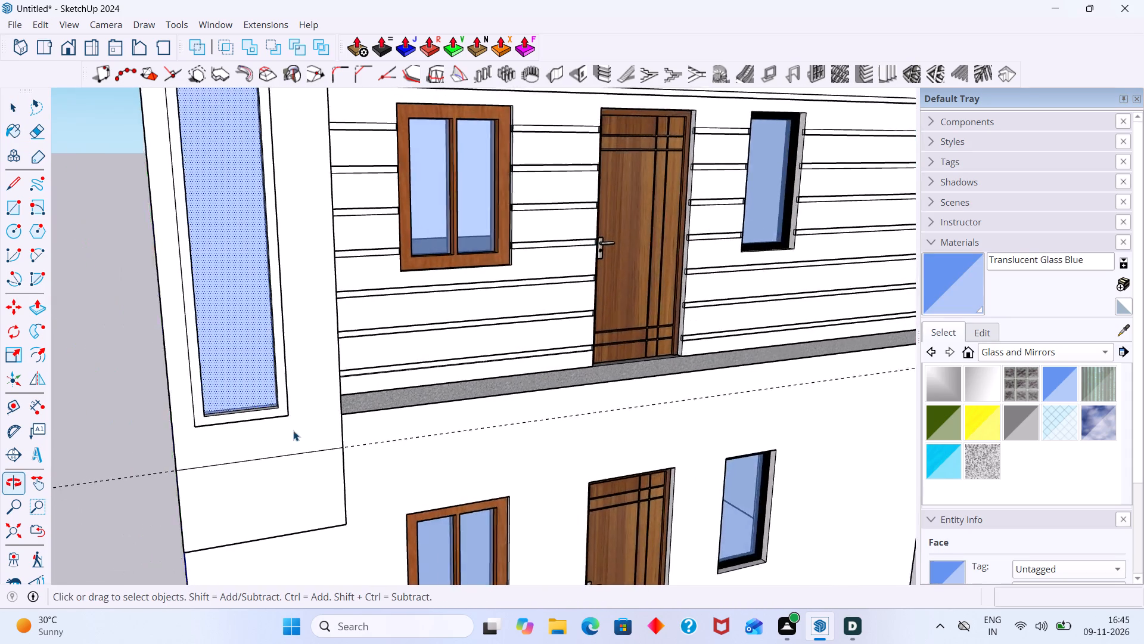
{"action": "scroll", "coordinate": [294, 432], "scroll_direction": "down", "scroll_amount": 10}
{"action": "left_click", "coordinate": [651, 187]}
Erase the two horizontal dashed guide lines crossing the building and the reference image.
{"action": "scroll", "coordinate": [550, 228], "scroll_direction": "down", "scroll_amount": 3}
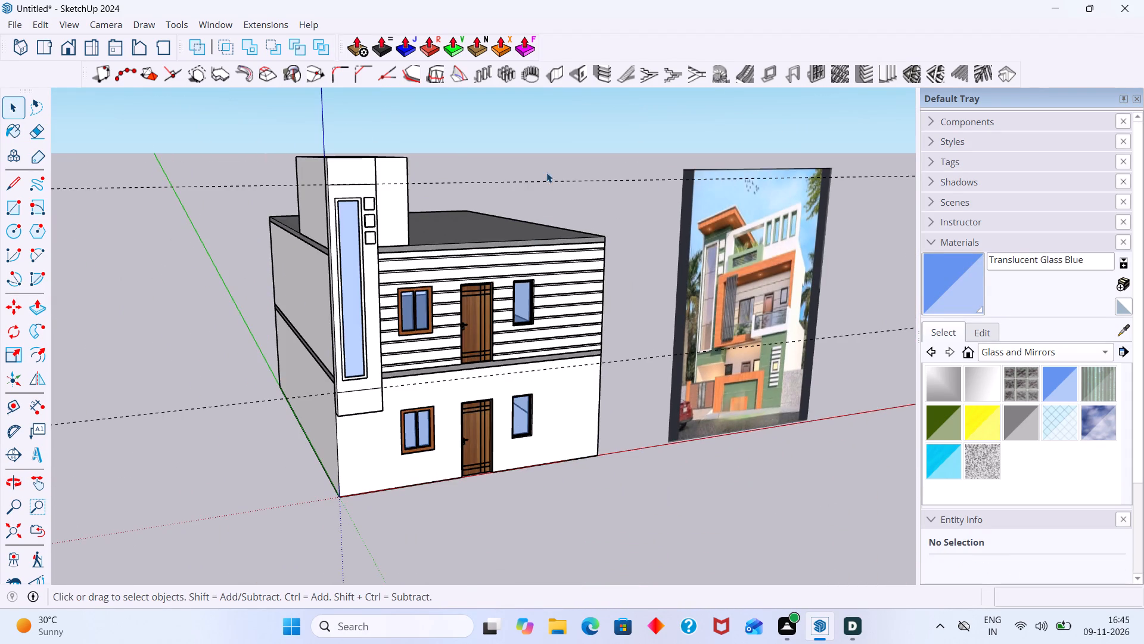
{"action": "scroll", "coordinate": [546, 172], "scroll_direction": "up", "scroll_amount": 5}
{"action": "scroll", "coordinate": [594, 236], "scroll_direction": "down", "scroll_amount": 6}
{"action": "middle_click_drag", "start_coordinate": [651, 340], "coordinate": [543, 344]}
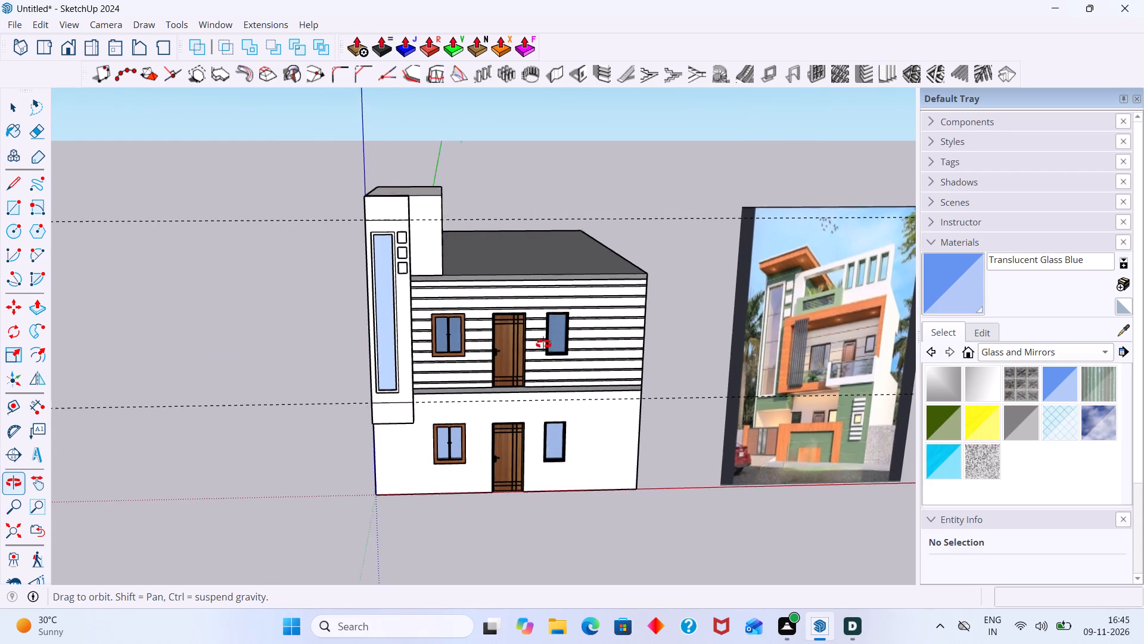
{"action": "middle_click_drag", "start_coordinate": [543, 344], "coordinate": [536, 344]}
{"action": "key", "text": "e"}
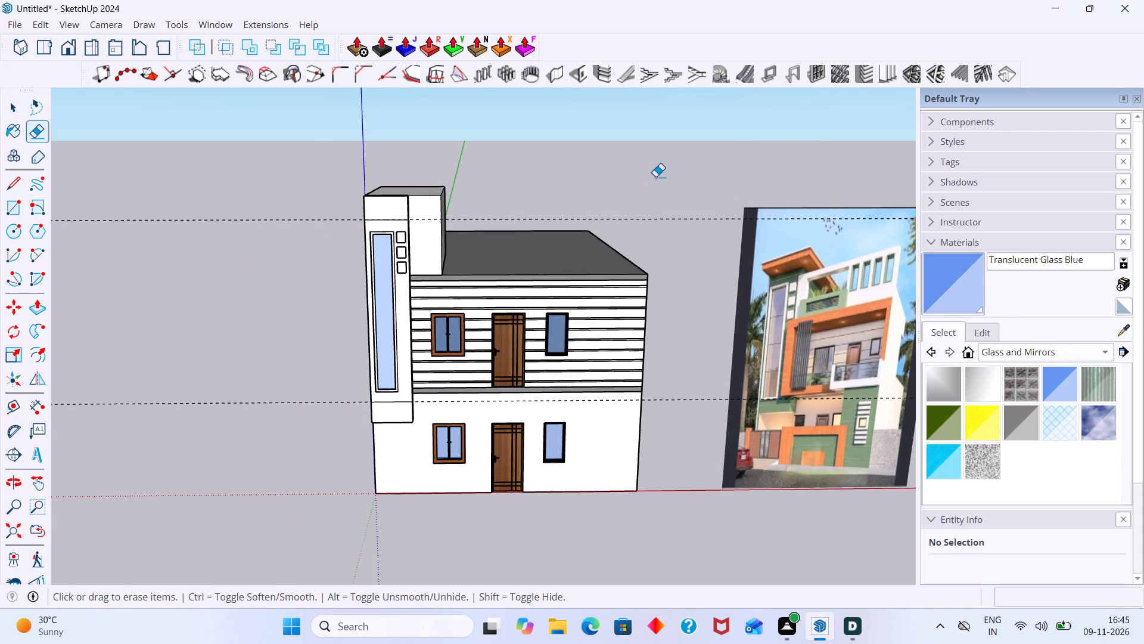
{"action": "left_click_drag", "start_coordinate": [655, 177], "coordinate": [706, 402]}
{"action": "scroll", "coordinate": [685, 400], "scroll_direction": "down", "scroll_amount": 4}
{"action": "middle_click_drag", "start_coordinate": [655, 392], "coordinate": [643, 392]}
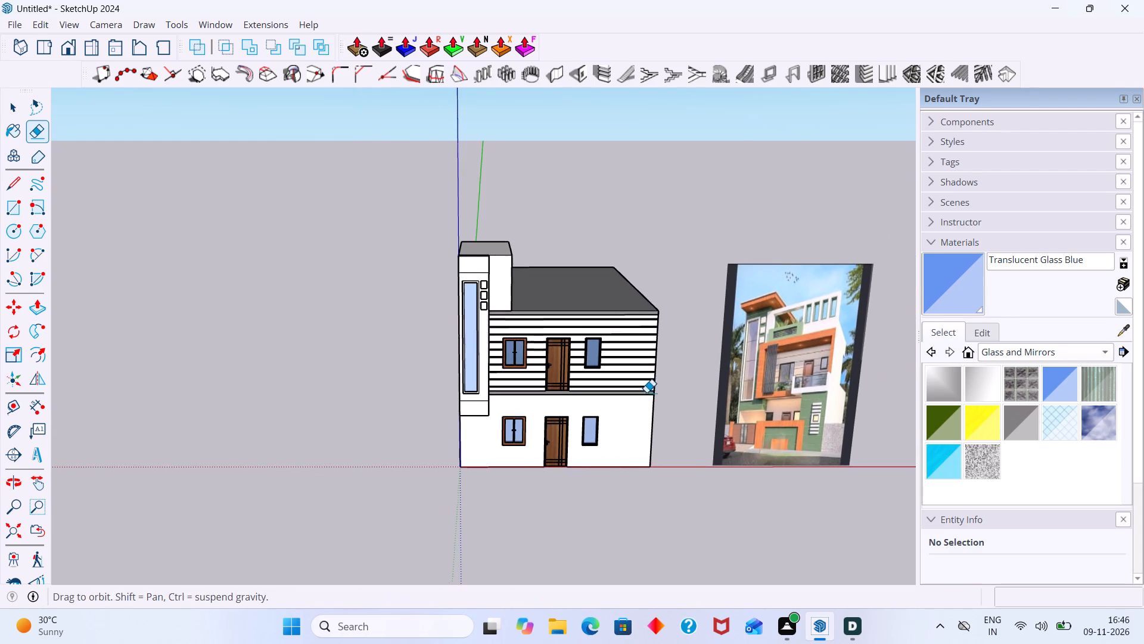
{"action": "key", "text": "space"}
Examine the reference elevation image and compare it with the modelled front facade.
{"action": "middle_click_drag", "start_coordinate": [695, 389], "coordinate": [527, 363], "text": "shift"}
{"action": "scroll", "coordinate": [614, 321], "scroll_direction": "up", "scroll_amount": 6}
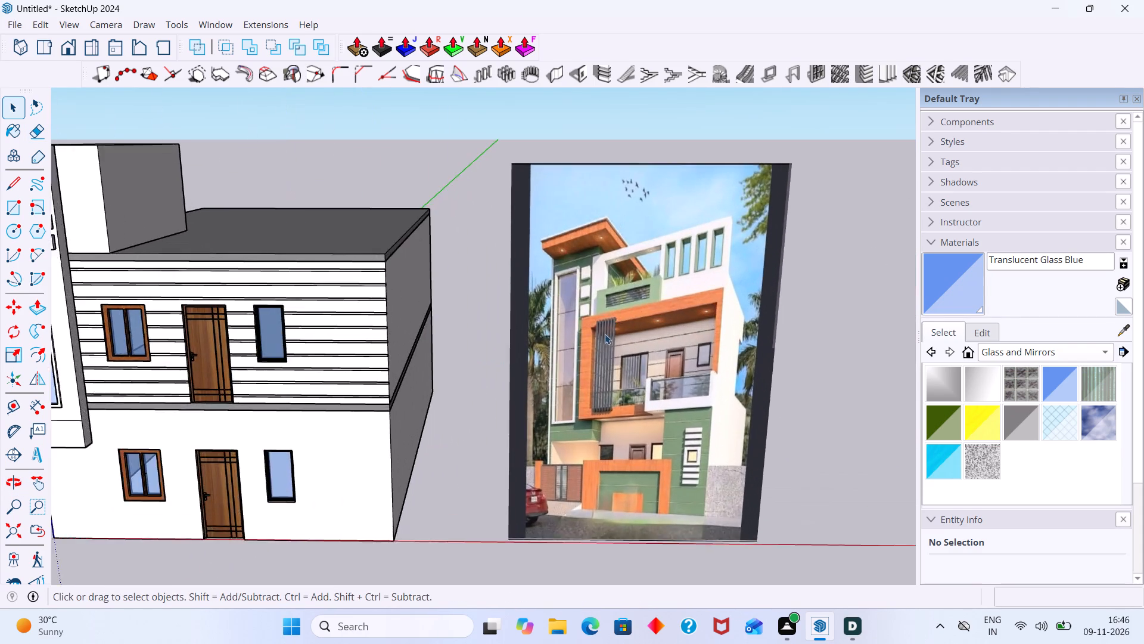
{"action": "scroll", "coordinate": [605, 334], "scroll_direction": "up", "scroll_amount": 3}
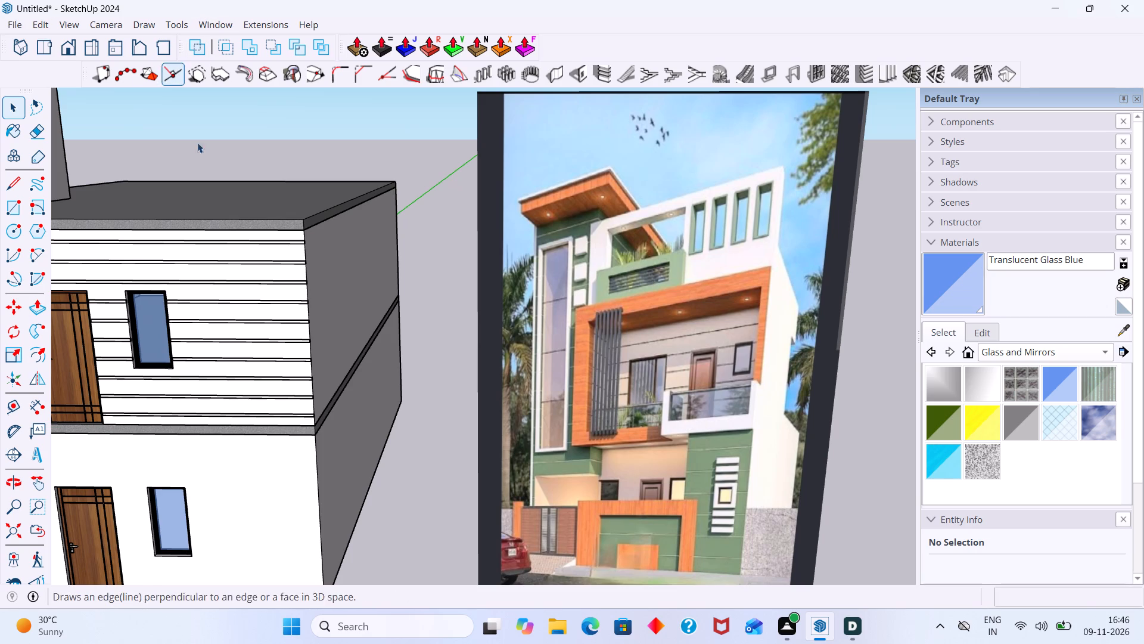
{"action": "scroll", "coordinate": [491, 426], "scroll_direction": "down", "scroll_amount": 6}
{"action": "middle_click_drag", "start_coordinate": [453, 461], "coordinate": [646, 454]}
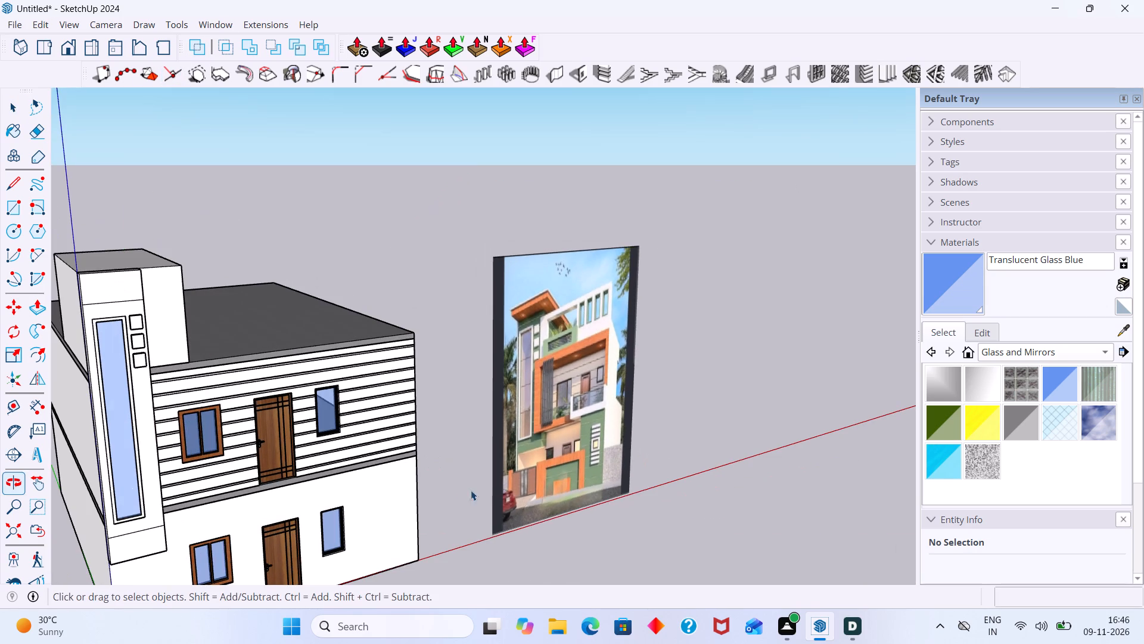
{"action": "scroll", "coordinate": [335, 480], "scroll_direction": "up", "scroll_amount": 9}
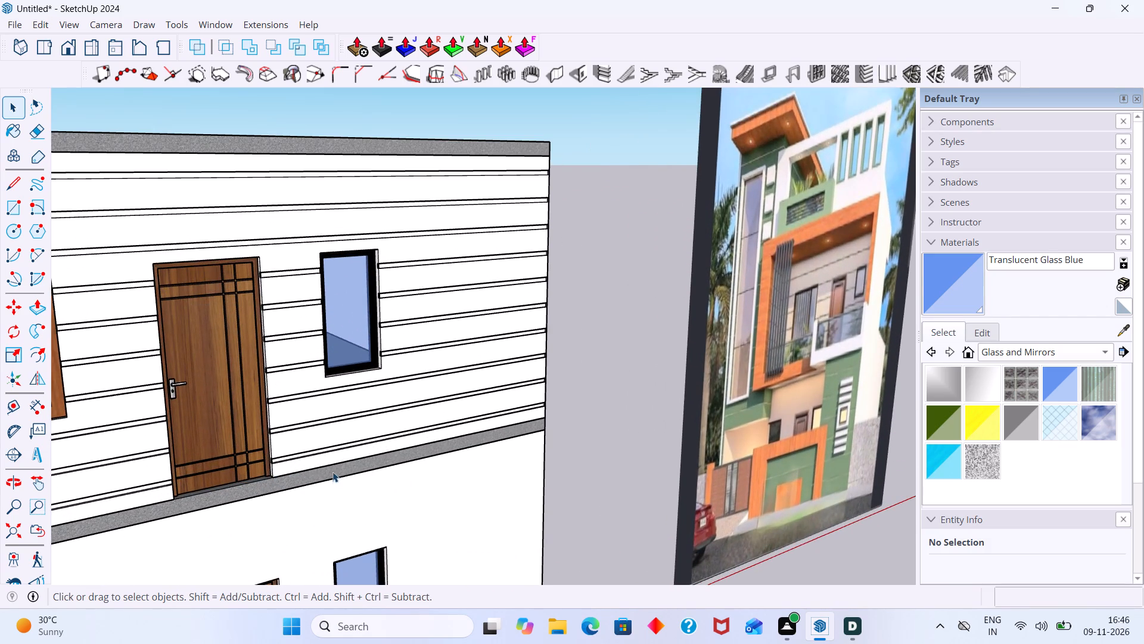
{"action": "middle_click_drag", "start_coordinate": [332, 471], "coordinate": [233, 479]}
{"action": "scroll", "coordinate": [304, 478], "scroll_direction": "down", "scroll_amount": 4}
{"action": "middle_click_drag", "start_coordinate": [340, 499], "coordinate": [327, 417]}
{"action": "scroll", "coordinate": [310, 429], "scroll_direction": "down", "scroll_amount": 6}
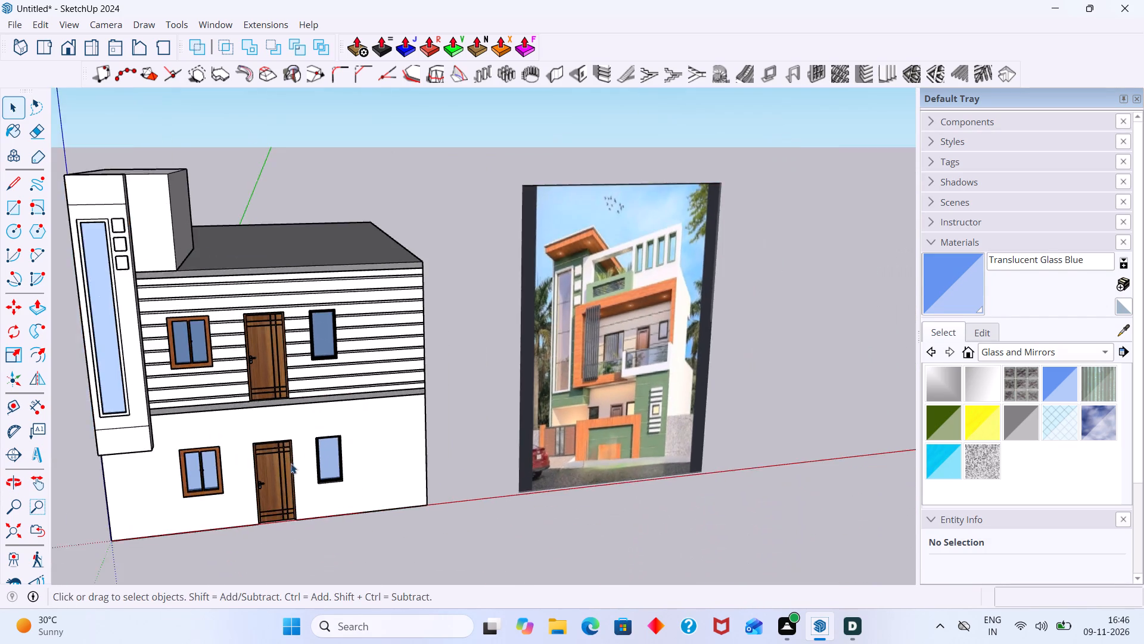
Delete the horizontal edge across the tower's front face below the tall window.
{"action": "middle_click_drag", "start_coordinate": [288, 402], "coordinate": [329, 456], "text": "shift"}
{"action": "scroll", "coordinate": [169, 482], "scroll_direction": "up", "scroll_amount": 7}
{"action": "left_click", "coordinate": [197, 487]}
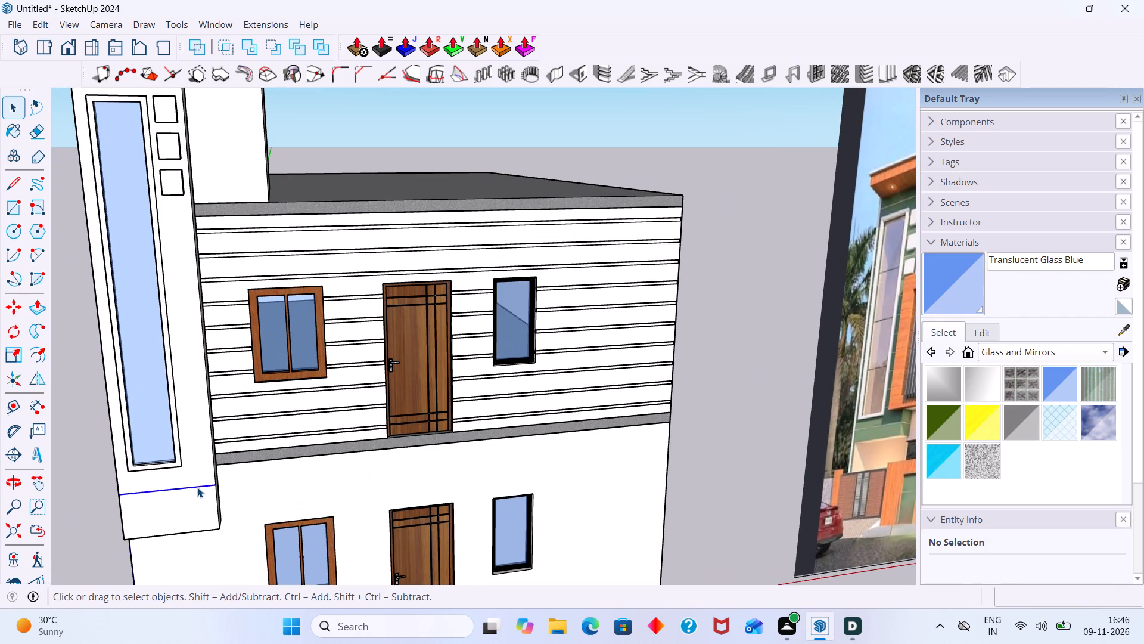
{"action": "key", "text": "Delete"}
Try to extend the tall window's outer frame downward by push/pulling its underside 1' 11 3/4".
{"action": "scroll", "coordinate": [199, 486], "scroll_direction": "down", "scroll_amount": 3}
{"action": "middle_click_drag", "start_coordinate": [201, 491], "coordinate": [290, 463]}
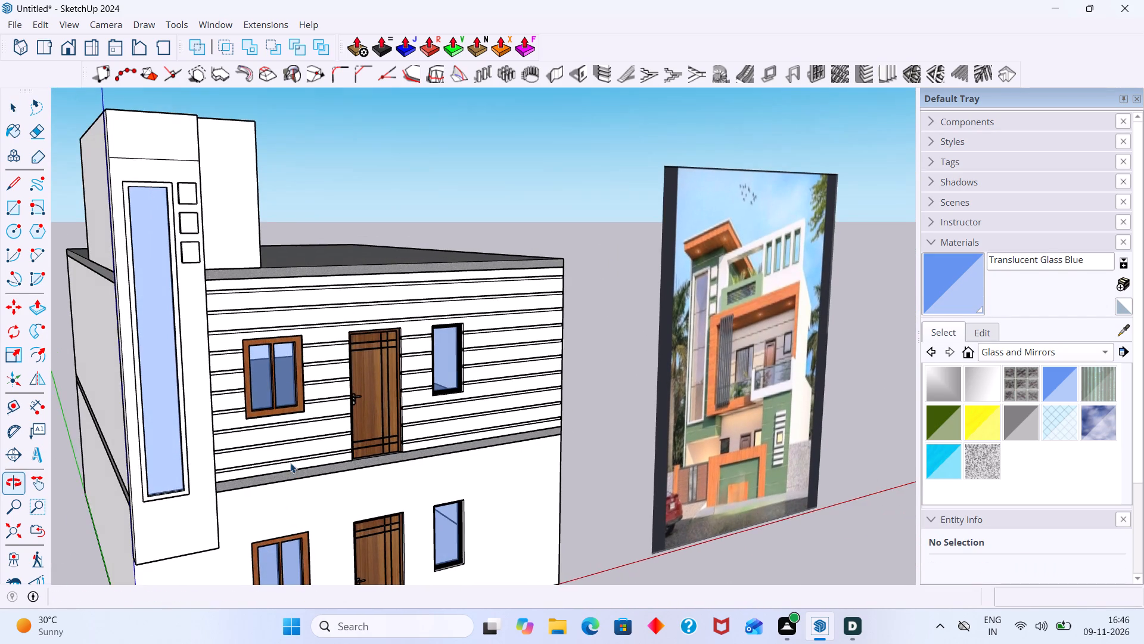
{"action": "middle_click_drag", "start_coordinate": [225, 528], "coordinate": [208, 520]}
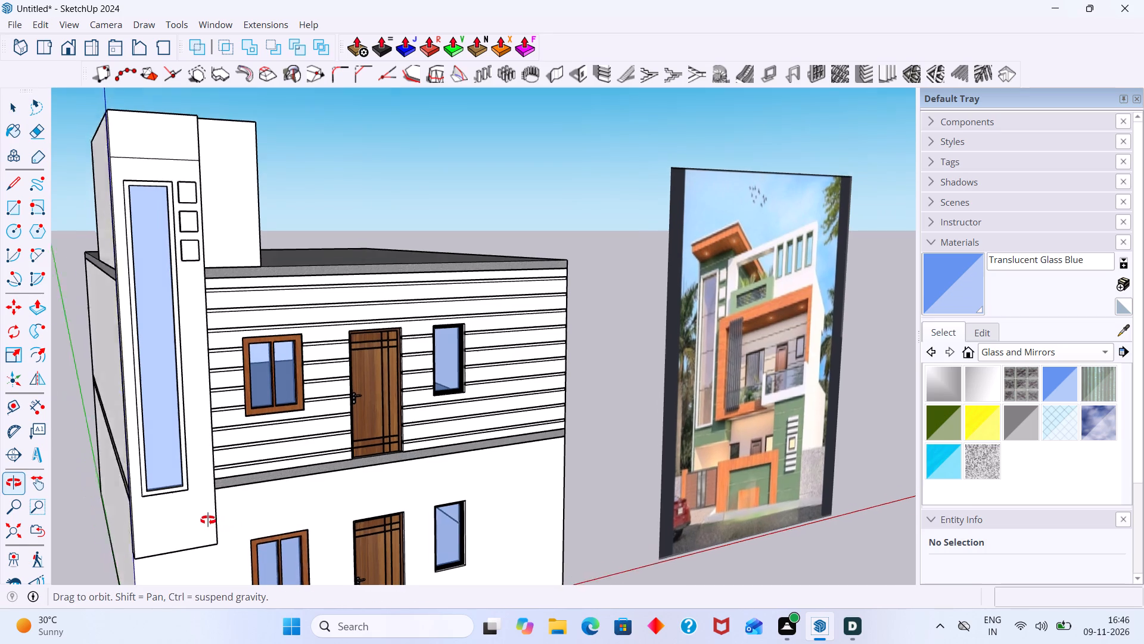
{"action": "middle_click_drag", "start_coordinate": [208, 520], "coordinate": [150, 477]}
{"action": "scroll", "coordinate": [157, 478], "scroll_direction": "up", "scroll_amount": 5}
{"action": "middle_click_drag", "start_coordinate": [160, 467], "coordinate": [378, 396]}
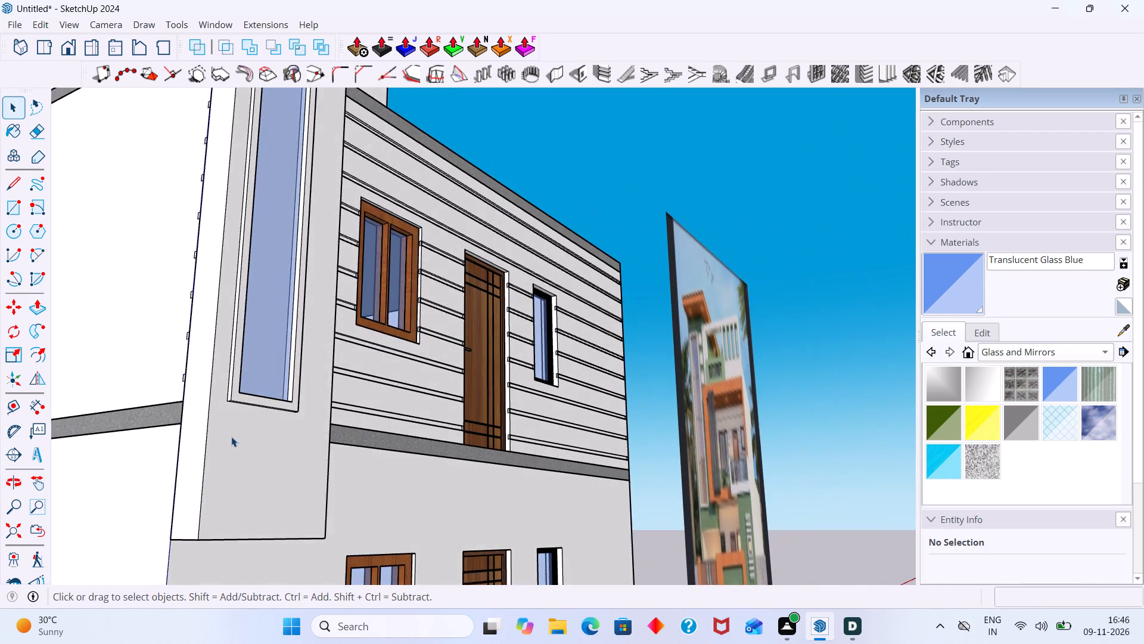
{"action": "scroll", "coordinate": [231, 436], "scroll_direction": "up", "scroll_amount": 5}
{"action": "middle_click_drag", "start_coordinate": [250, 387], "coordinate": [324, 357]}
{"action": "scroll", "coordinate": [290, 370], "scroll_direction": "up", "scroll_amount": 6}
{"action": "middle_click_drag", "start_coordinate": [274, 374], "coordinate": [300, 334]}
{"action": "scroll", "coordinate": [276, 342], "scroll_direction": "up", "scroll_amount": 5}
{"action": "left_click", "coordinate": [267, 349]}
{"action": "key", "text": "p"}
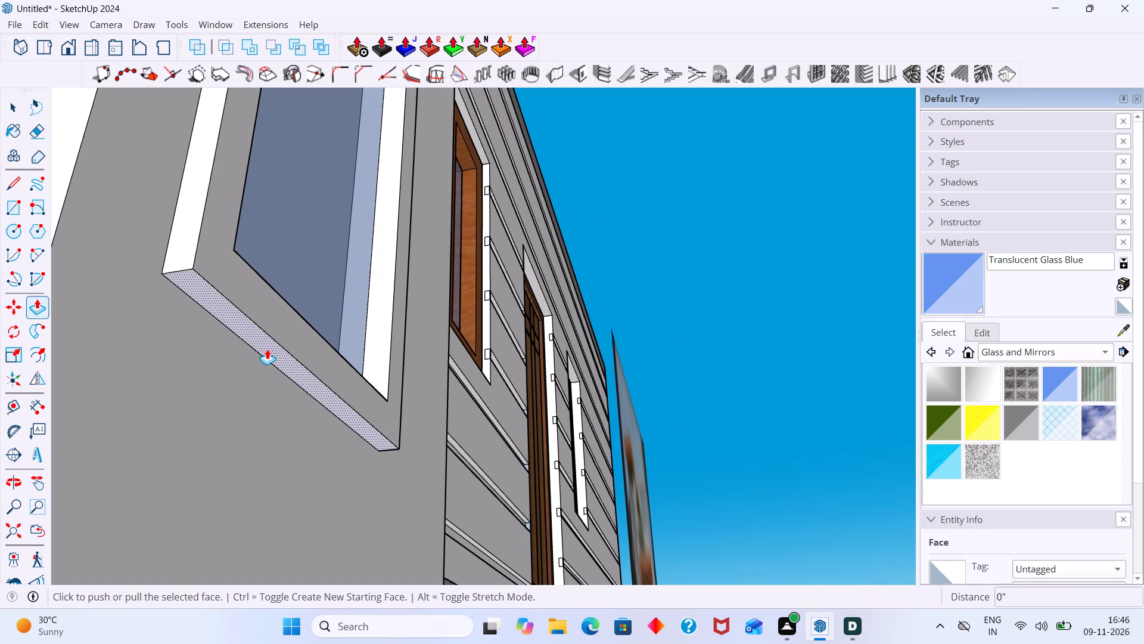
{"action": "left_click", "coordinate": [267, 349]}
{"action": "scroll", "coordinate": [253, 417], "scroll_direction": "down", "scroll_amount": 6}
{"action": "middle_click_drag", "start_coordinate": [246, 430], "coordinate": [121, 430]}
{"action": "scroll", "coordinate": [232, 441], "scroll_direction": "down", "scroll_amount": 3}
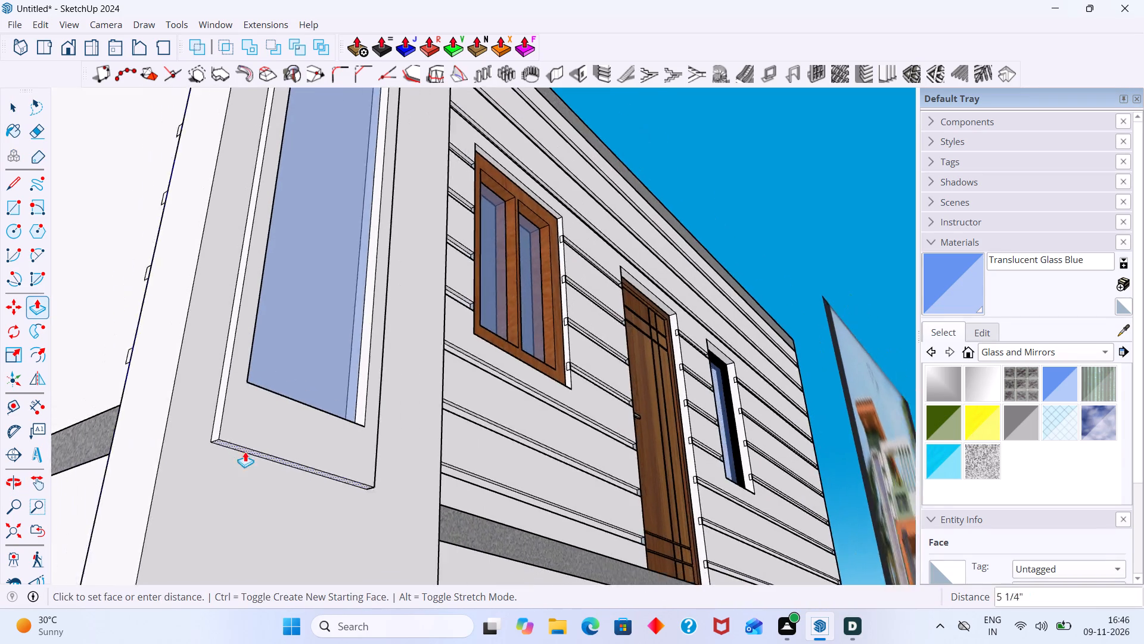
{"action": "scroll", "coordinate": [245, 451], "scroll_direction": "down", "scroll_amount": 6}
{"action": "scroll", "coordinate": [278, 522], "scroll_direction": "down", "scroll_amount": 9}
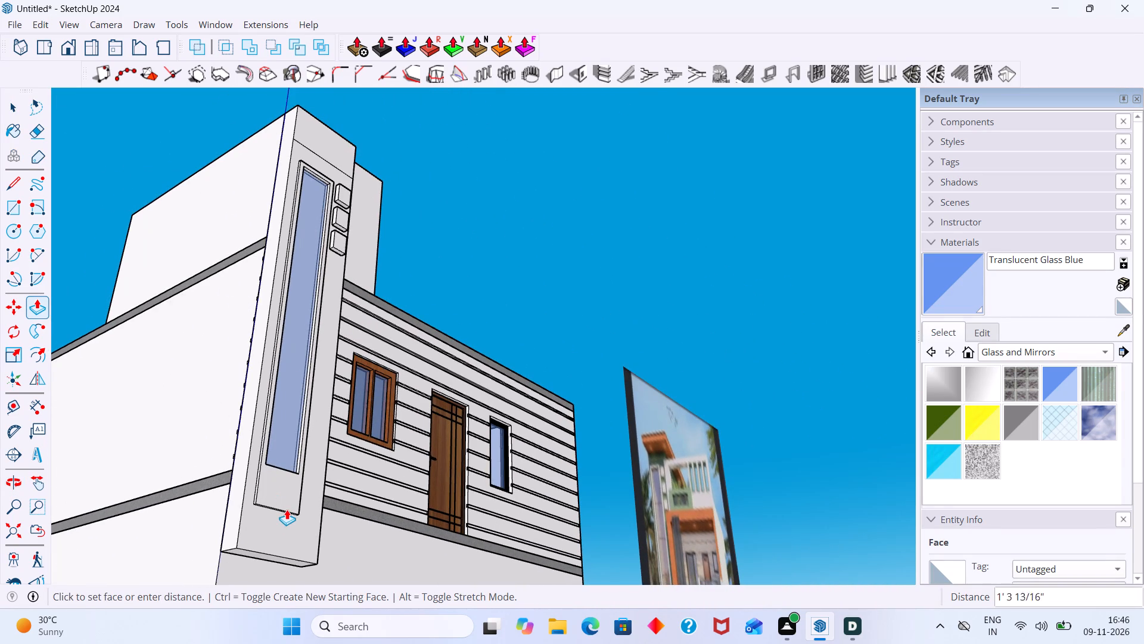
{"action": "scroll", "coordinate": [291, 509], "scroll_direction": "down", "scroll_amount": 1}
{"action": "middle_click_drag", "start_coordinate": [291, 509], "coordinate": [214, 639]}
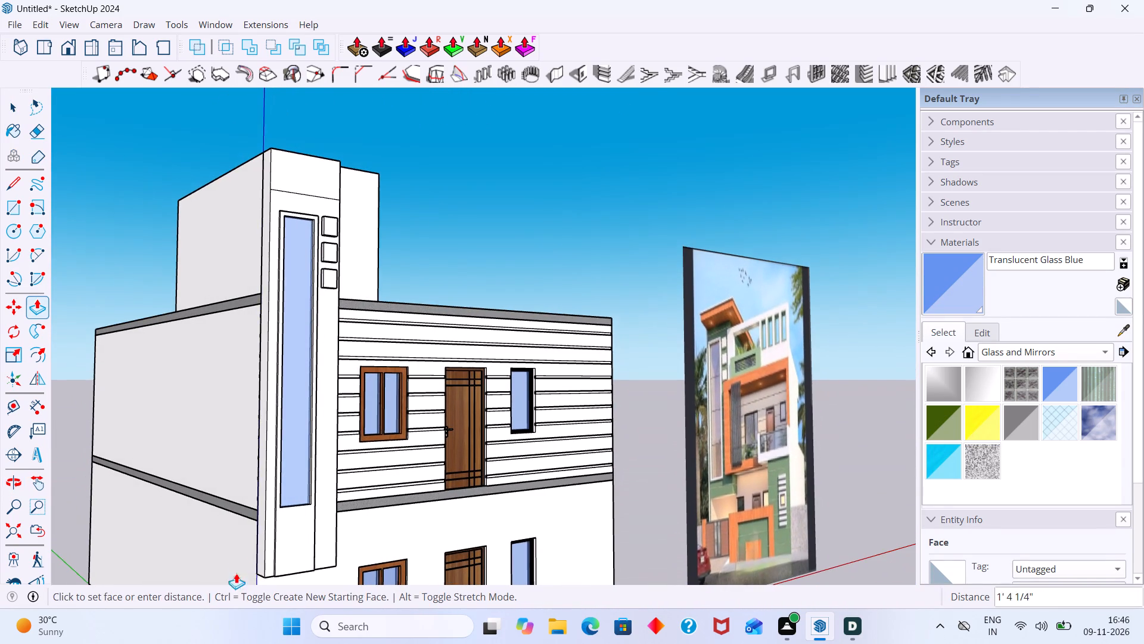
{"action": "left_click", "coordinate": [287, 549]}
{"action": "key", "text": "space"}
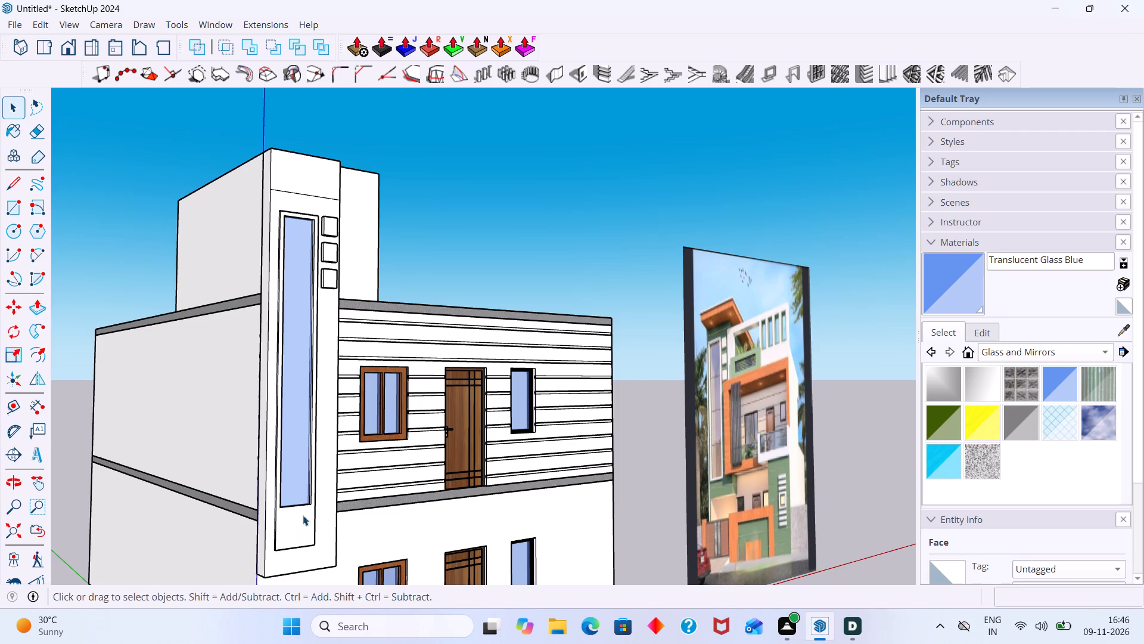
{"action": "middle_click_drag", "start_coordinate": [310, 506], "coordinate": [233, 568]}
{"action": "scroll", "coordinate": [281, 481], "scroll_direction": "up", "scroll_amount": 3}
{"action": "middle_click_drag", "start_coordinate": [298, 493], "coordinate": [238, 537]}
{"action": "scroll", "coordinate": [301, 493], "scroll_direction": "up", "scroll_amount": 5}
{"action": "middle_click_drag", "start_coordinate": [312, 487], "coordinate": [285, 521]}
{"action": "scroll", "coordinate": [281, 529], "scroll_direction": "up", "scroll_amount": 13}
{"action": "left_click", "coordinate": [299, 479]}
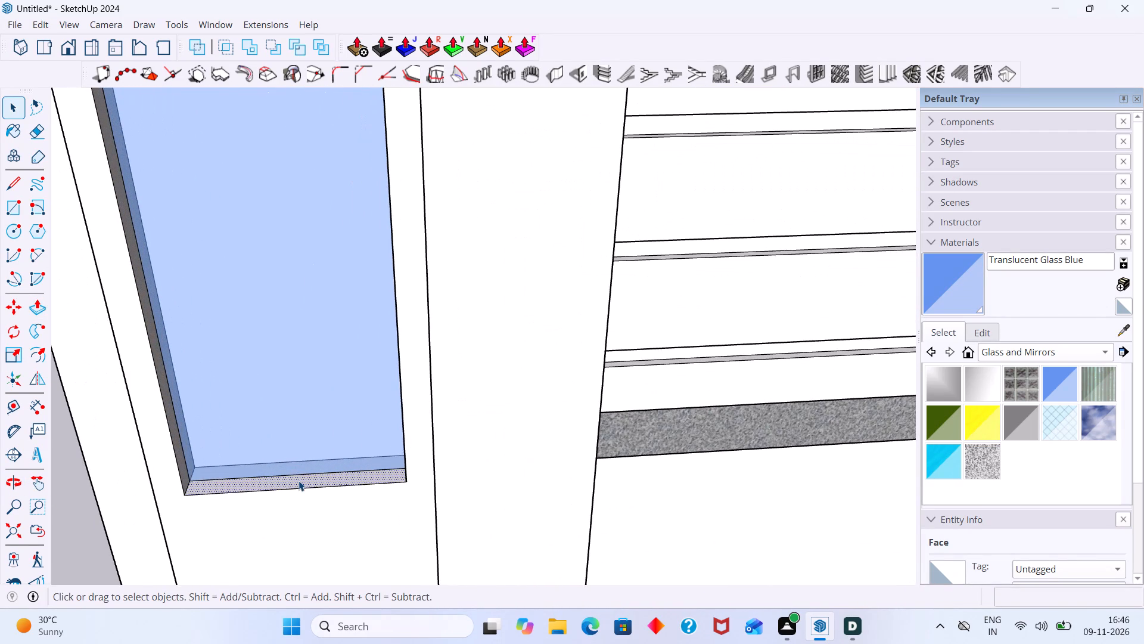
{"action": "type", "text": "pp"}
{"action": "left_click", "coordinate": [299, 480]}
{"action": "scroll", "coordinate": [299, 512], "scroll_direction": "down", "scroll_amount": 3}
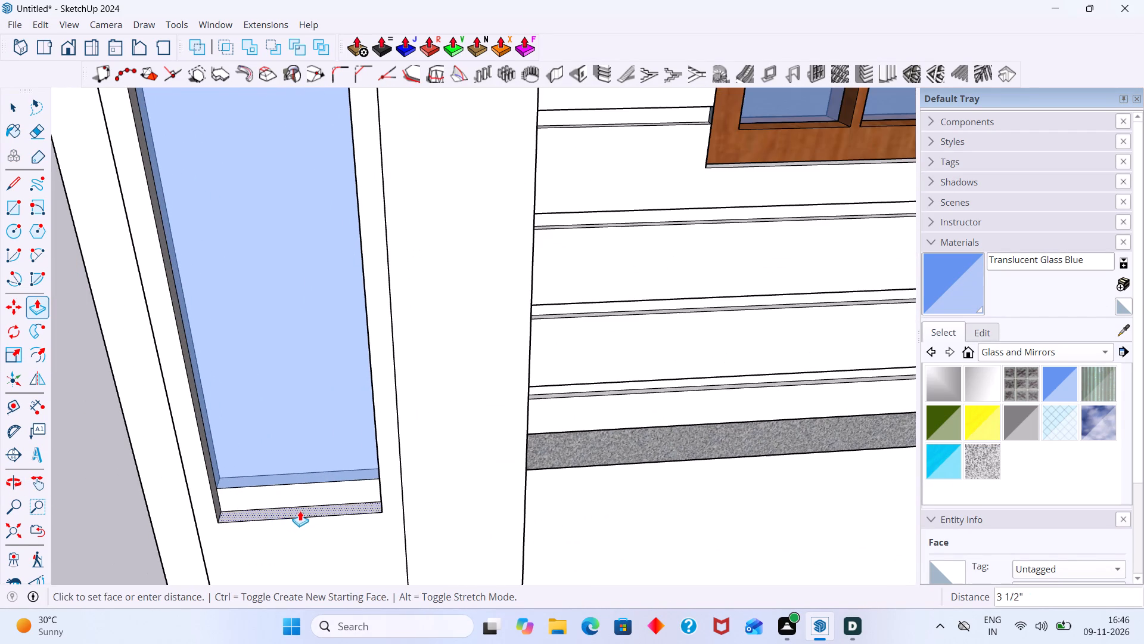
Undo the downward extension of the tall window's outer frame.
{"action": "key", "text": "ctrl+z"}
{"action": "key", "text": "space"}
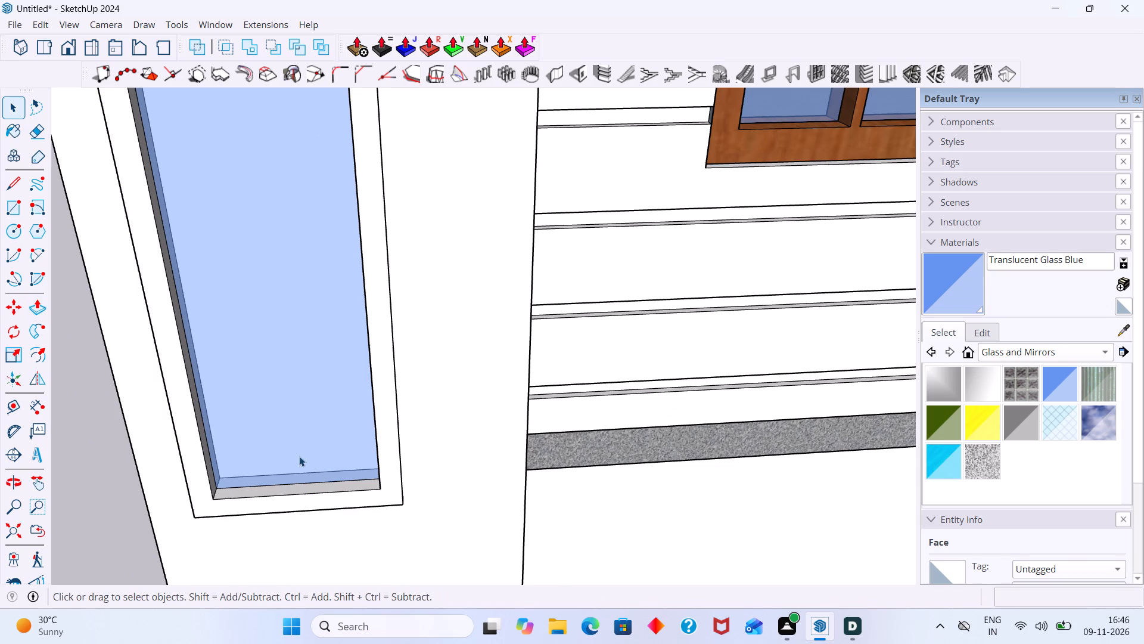
Delete the blue glass pane from the stair tower's tall window.
{"action": "left_click", "coordinate": [301, 451]}
{"action": "key", "text": "Delete"}
Delete the leftover edge running along the tall window's bottom inner reveal.
{"action": "scroll", "coordinate": [322, 417], "scroll_direction": "down", "scroll_amount": 4}
{"action": "middle_click_drag", "start_coordinate": [308, 473], "coordinate": [308, 501]}
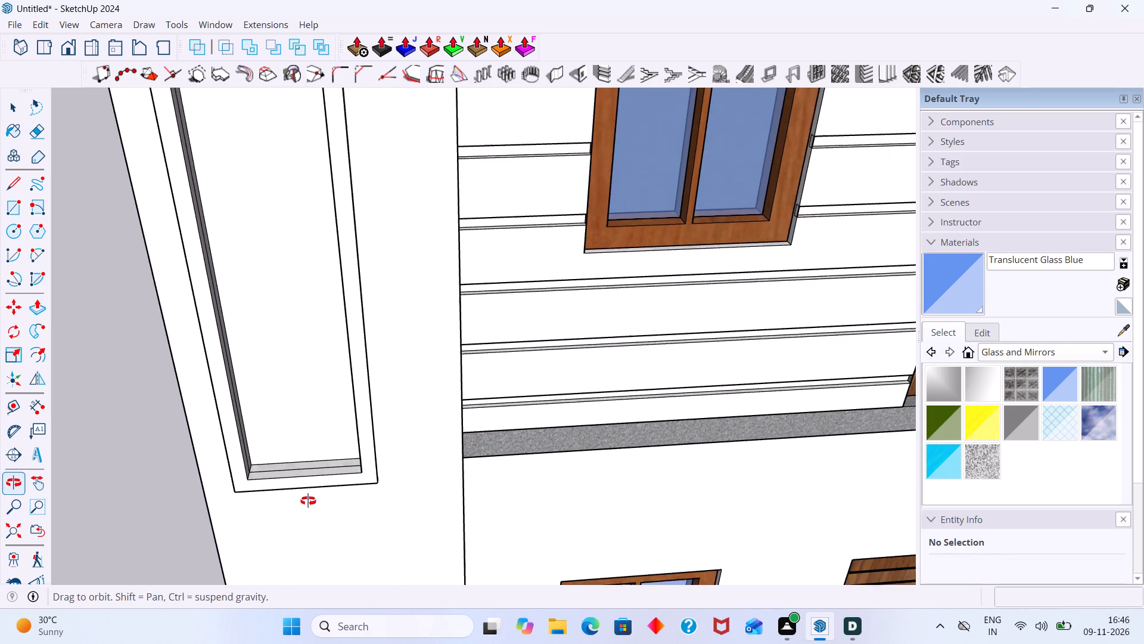
{"action": "middle_click_drag", "start_coordinate": [308, 501], "coordinate": [310, 526]}
{"action": "scroll", "coordinate": [300, 474], "scroll_direction": "up", "scroll_amount": 12}
{"action": "left_click", "coordinate": [272, 470]}
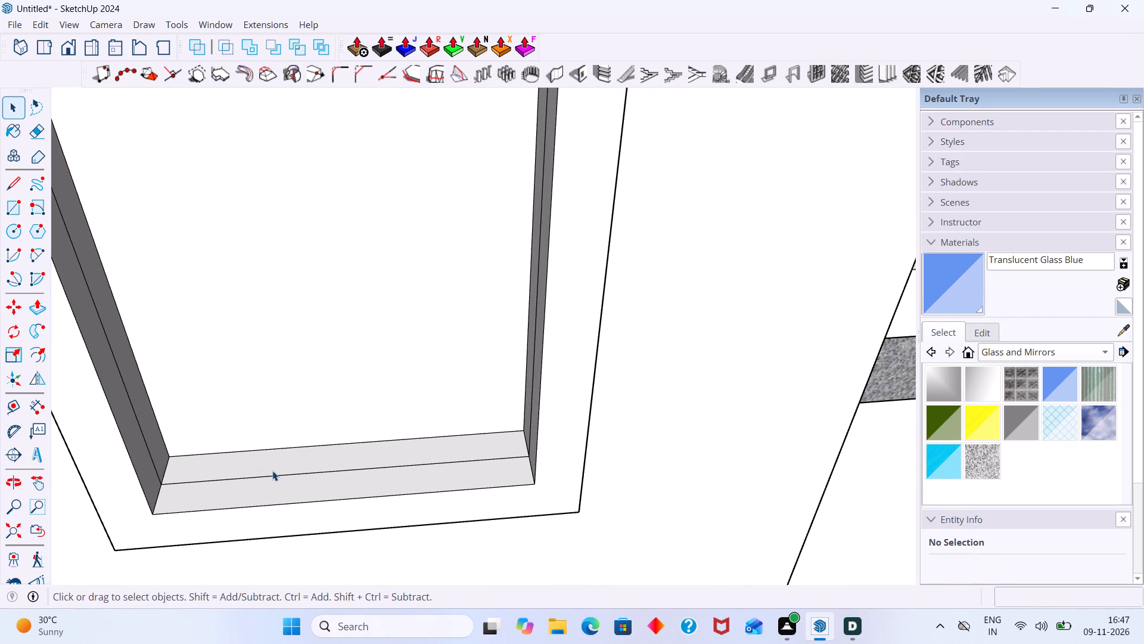
{"action": "left_click", "coordinate": [272, 473]}
{"action": "key", "text": "Delete"}
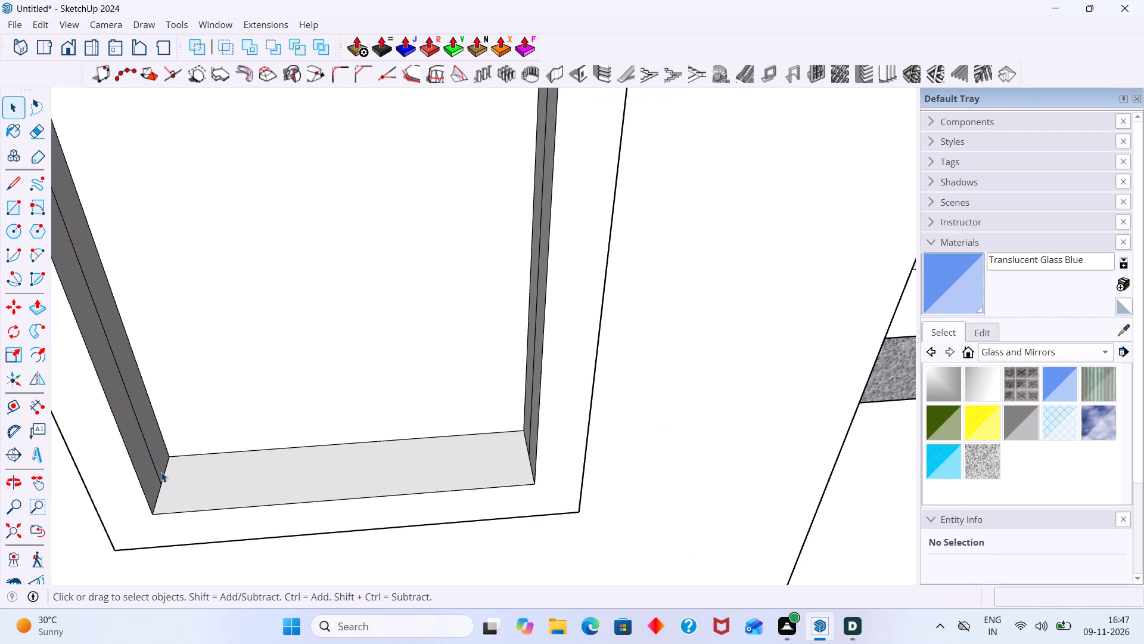
Delete the leftover vertical edges on both side reveals of the tall window opening.
{"action": "left_click", "coordinate": [160, 472]}
{"action": "key", "text": "Delete"}
{"action": "key", "text": "ctrl+z"}
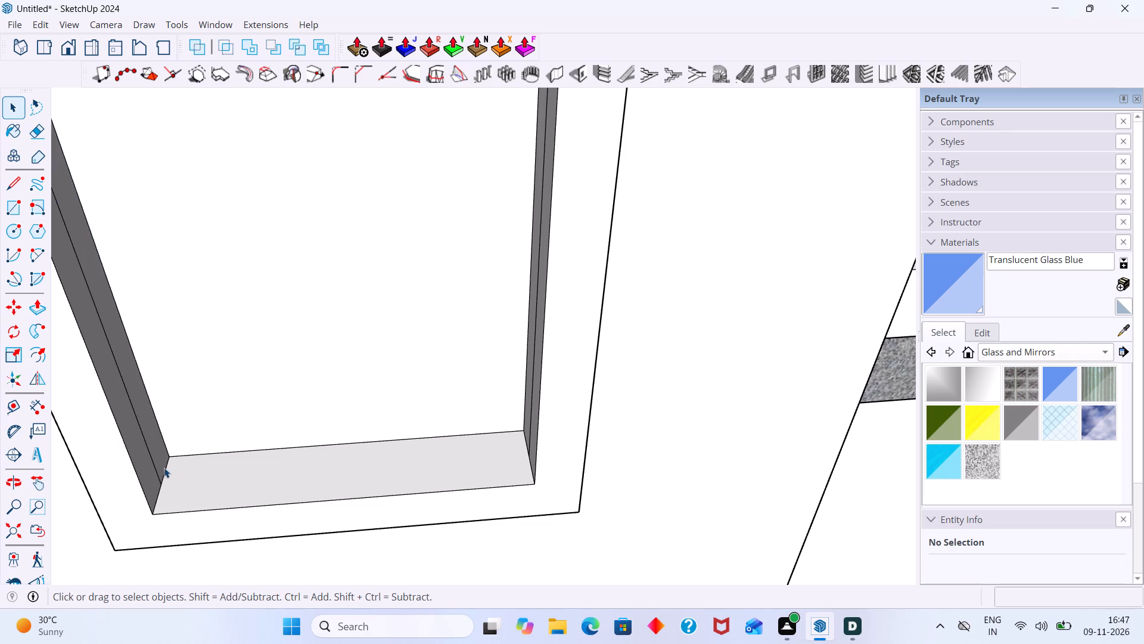
{"action": "left_click", "coordinate": [161, 472]}
{"action": "left_click", "coordinate": [160, 475]}
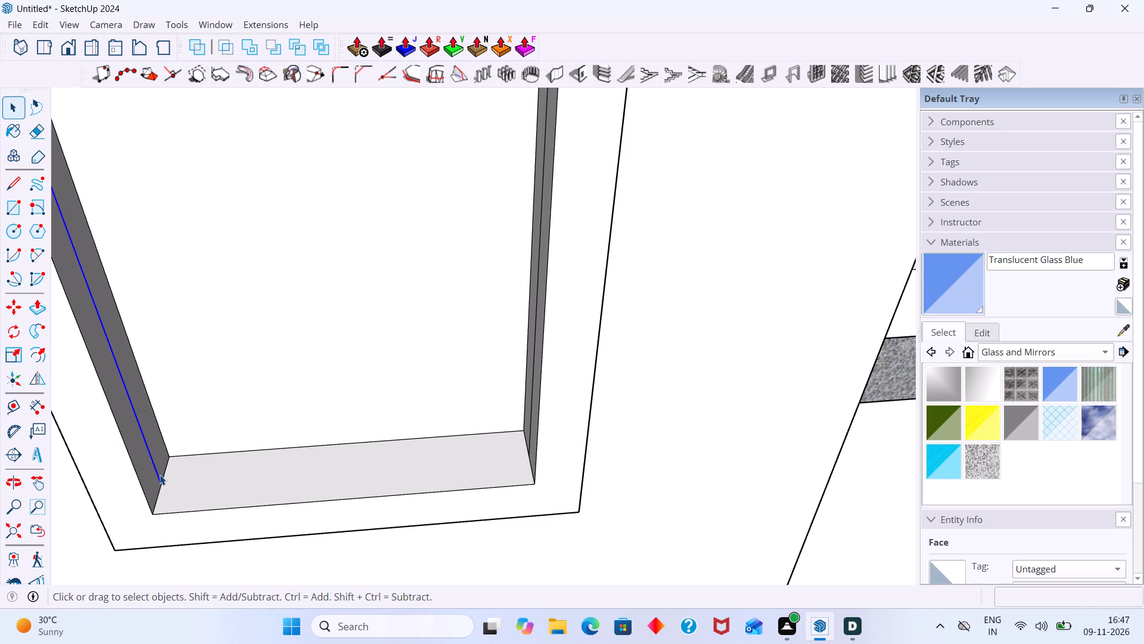
{"action": "key", "text": "Delete"}
{"action": "scroll", "coordinate": [162, 473], "scroll_direction": "down", "scroll_amount": 2}
{"action": "middle_click_drag", "start_coordinate": [228, 463], "coordinate": [579, 426]}
{"action": "scroll", "coordinate": [562, 406], "scroll_direction": "up", "scroll_amount": 3}
{"action": "left_click", "coordinate": [562, 401]}
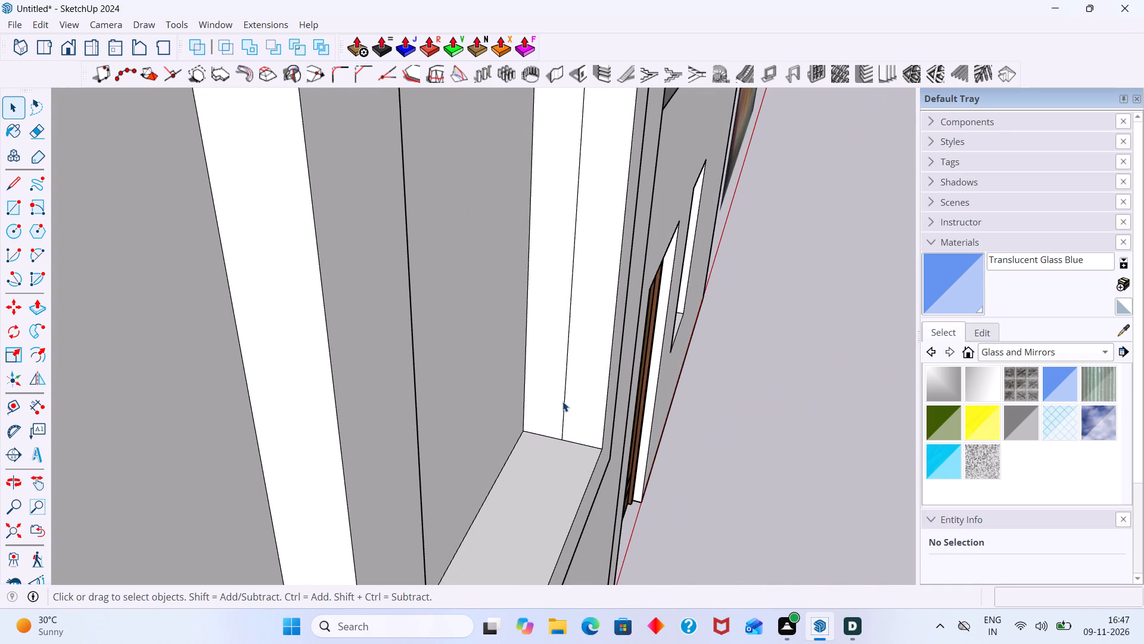
{"action": "double_click", "coordinate": [562, 401]}
{"action": "key", "text": "Delete"}
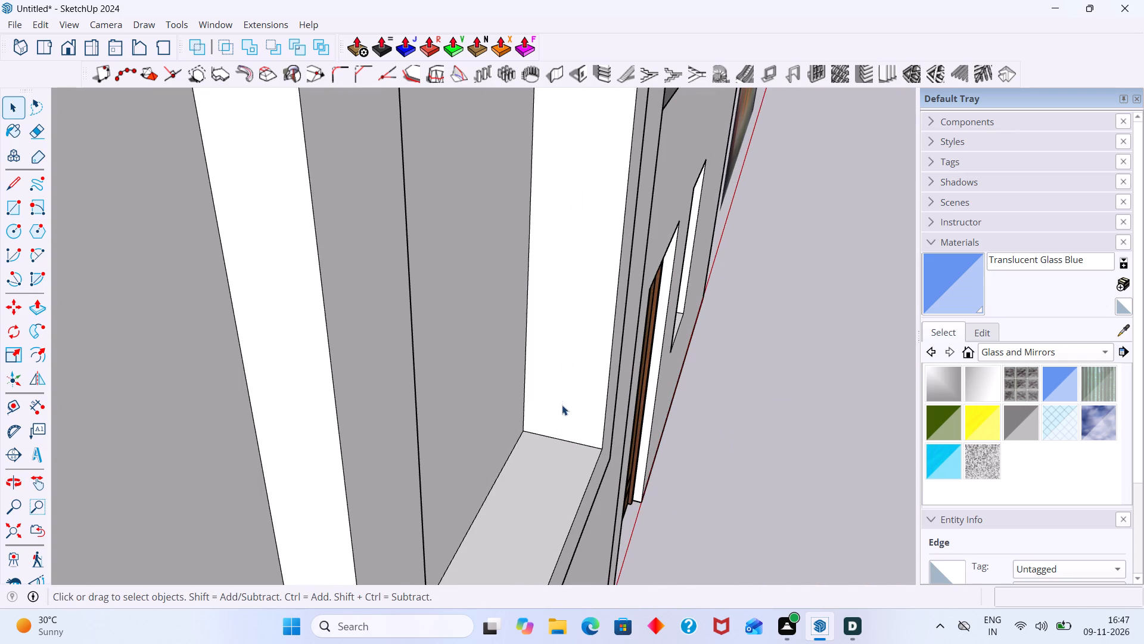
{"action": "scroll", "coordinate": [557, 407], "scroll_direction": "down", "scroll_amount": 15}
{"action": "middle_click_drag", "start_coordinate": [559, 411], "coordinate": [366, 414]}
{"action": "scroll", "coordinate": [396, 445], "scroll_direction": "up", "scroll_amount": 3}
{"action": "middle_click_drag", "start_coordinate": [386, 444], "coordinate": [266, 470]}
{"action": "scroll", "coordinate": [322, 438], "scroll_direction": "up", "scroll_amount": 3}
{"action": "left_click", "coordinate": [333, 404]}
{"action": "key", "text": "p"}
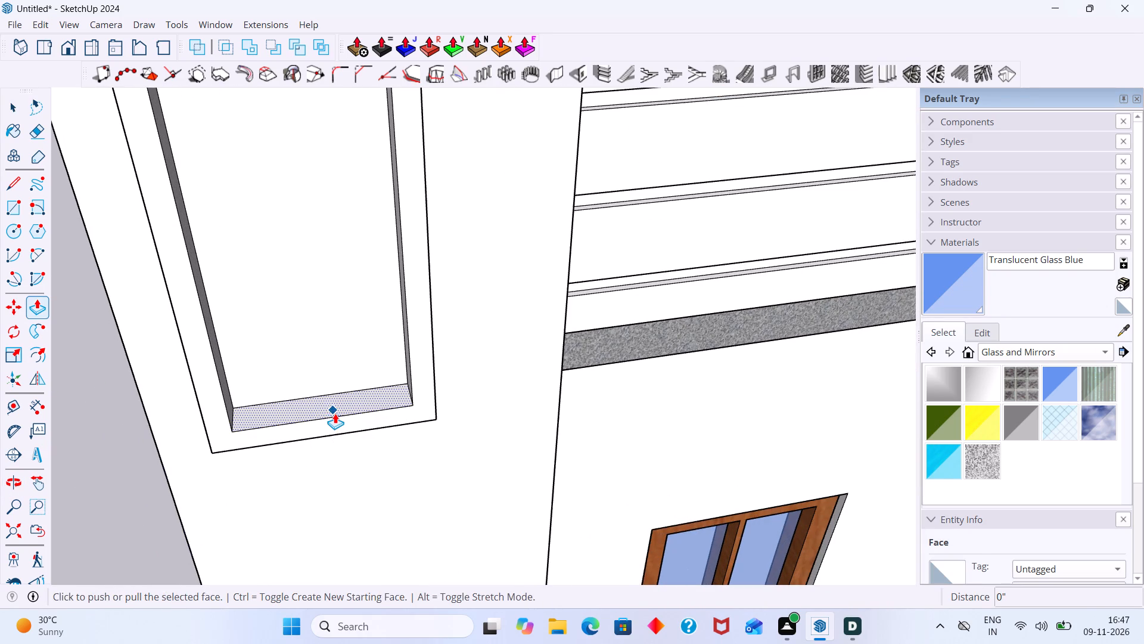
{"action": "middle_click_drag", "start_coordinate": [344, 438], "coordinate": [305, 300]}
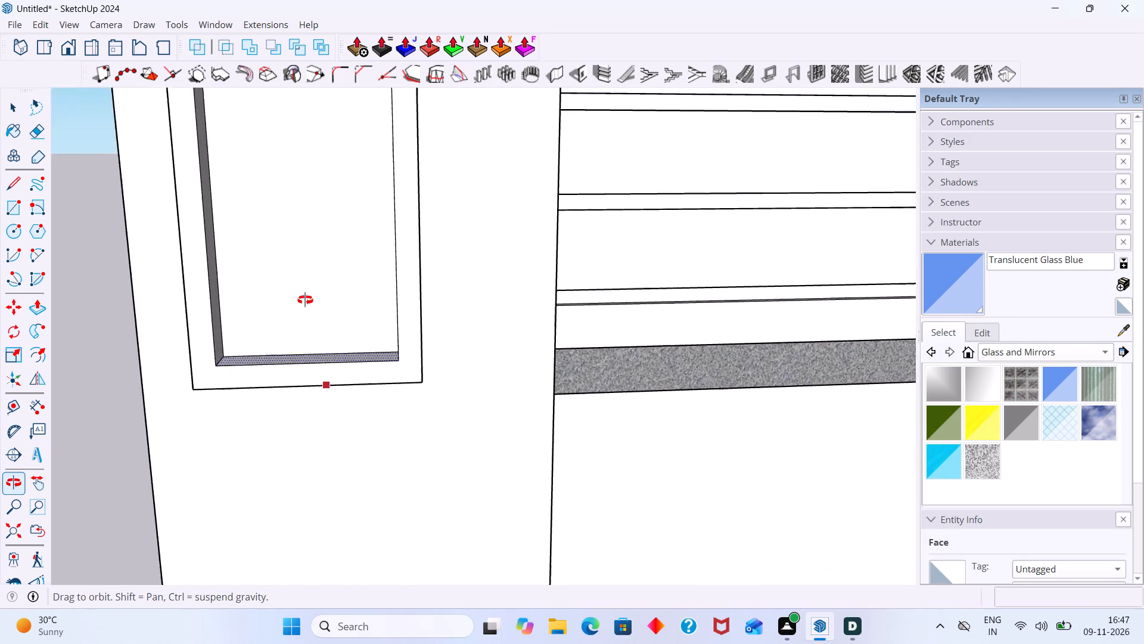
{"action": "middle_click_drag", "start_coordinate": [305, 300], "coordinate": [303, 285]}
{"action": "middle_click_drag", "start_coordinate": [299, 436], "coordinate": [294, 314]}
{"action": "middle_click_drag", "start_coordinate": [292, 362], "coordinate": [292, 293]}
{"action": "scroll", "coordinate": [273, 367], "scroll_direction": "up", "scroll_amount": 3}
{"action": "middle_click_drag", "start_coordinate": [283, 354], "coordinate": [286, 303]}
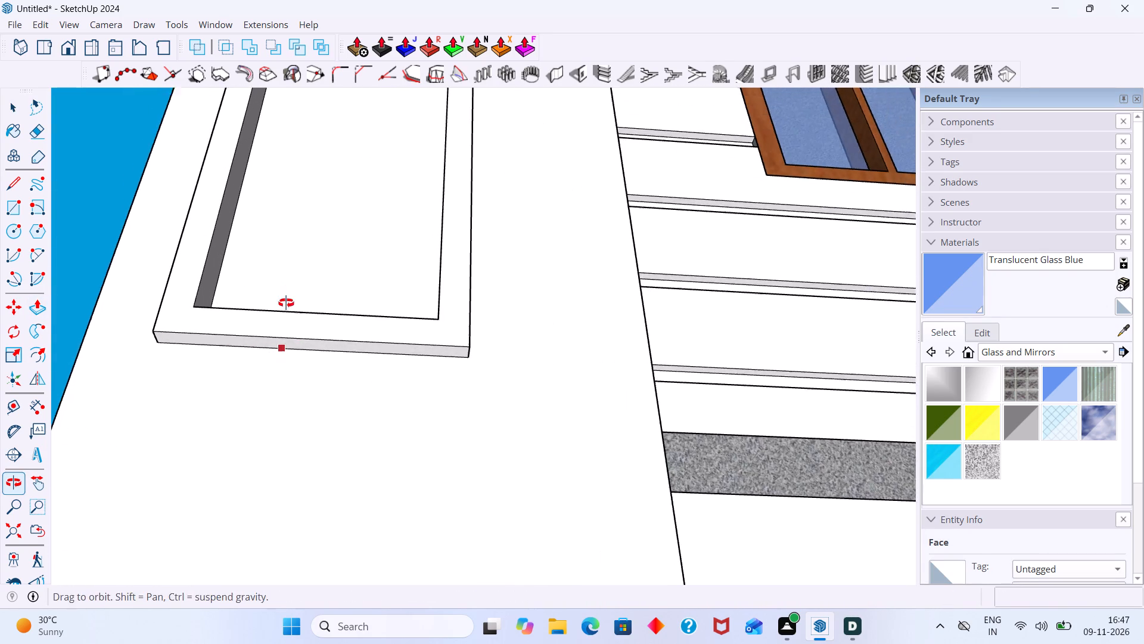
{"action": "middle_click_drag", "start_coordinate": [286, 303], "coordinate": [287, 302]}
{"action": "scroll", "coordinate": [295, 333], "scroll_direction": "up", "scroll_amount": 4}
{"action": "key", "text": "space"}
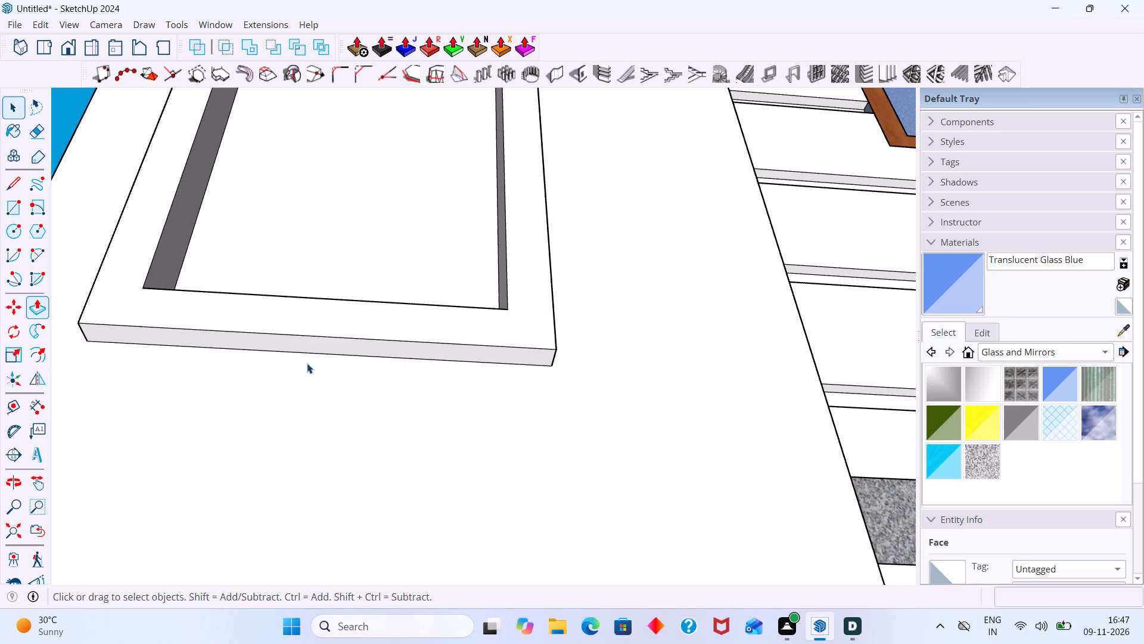
Push/pull the underside of the tall window's outer frame downward about 1' 6", stopping above the tower's lower edge.
{"action": "scroll", "coordinate": [309, 363], "scroll_direction": "down", "scroll_amount": 20}
{"action": "middle_click_drag", "start_coordinate": [374, 398], "coordinate": [350, 447]}
{"action": "middle_click_drag", "start_coordinate": [347, 416], "coordinate": [352, 327]}
{"action": "scroll", "coordinate": [352, 329], "scroll_direction": "up", "scroll_amount": 2}
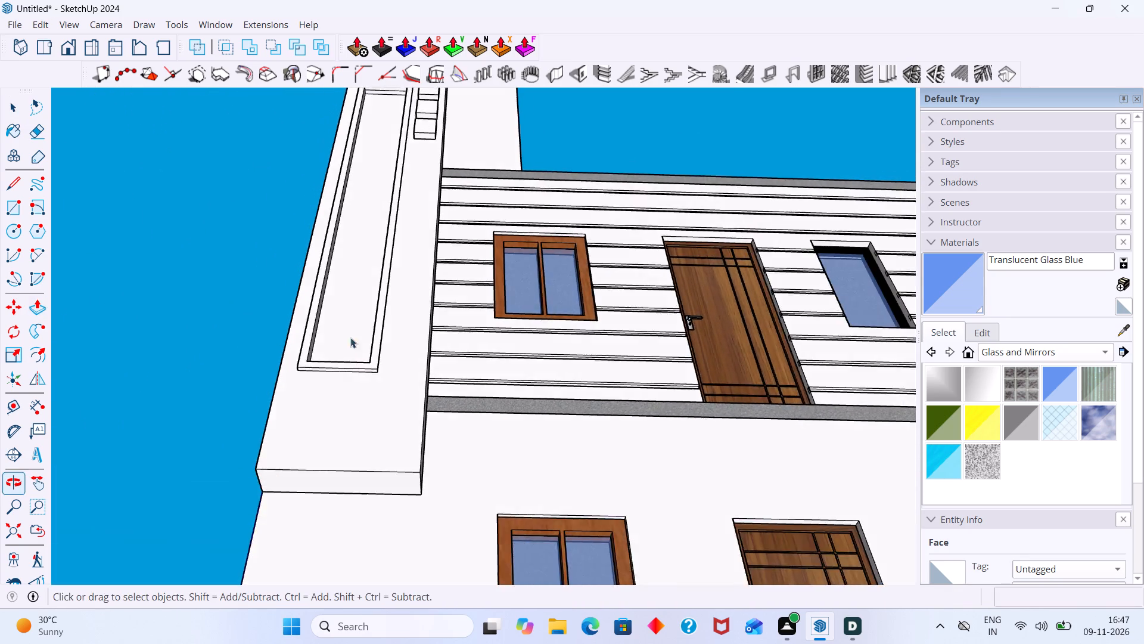
{"action": "scroll", "coordinate": [350, 338], "scroll_direction": "up", "scroll_amount": 6}
{"action": "middle_click_drag", "start_coordinate": [336, 392], "coordinate": [344, 310]}
{"action": "scroll", "coordinate": [338, 323], "scroll_direction": "up", "scroll_amount": 6}
{"action": "left_click", "coordinate": [353, 314]}
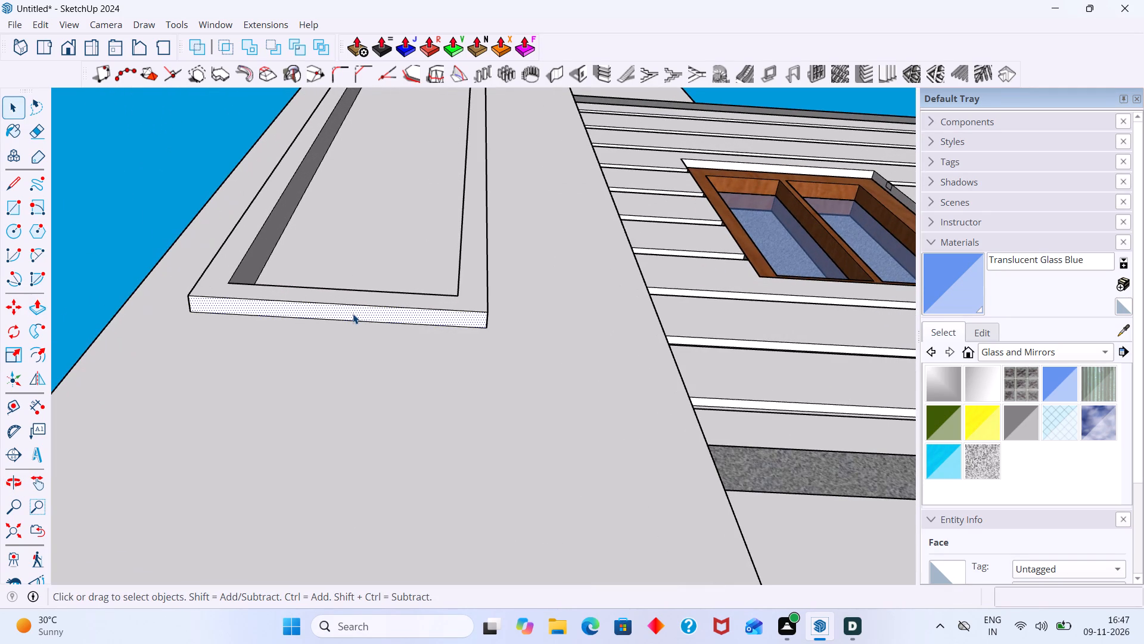
{"action": "key", "text": "p"}
{"action": "left_click", "coordinate": [353, 313]}
{"action": "scroll", "coordinate": [344, 400], "scroll_direction": "down", "scroll_amount": 4}
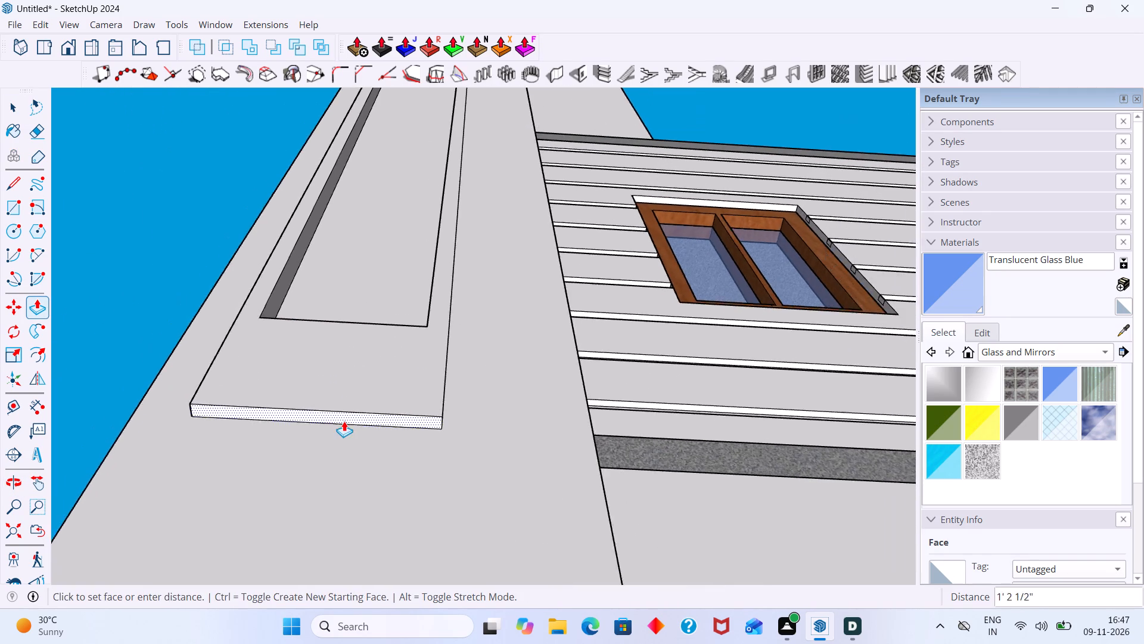
{"action": "scroll", "coordinate": [344, 421], "scroll_direction": "down", "scroll_amount": 7}
{"action": "middle_click_drag", "start_coordinate": [361, 494], "coordinate": [349, 566]}
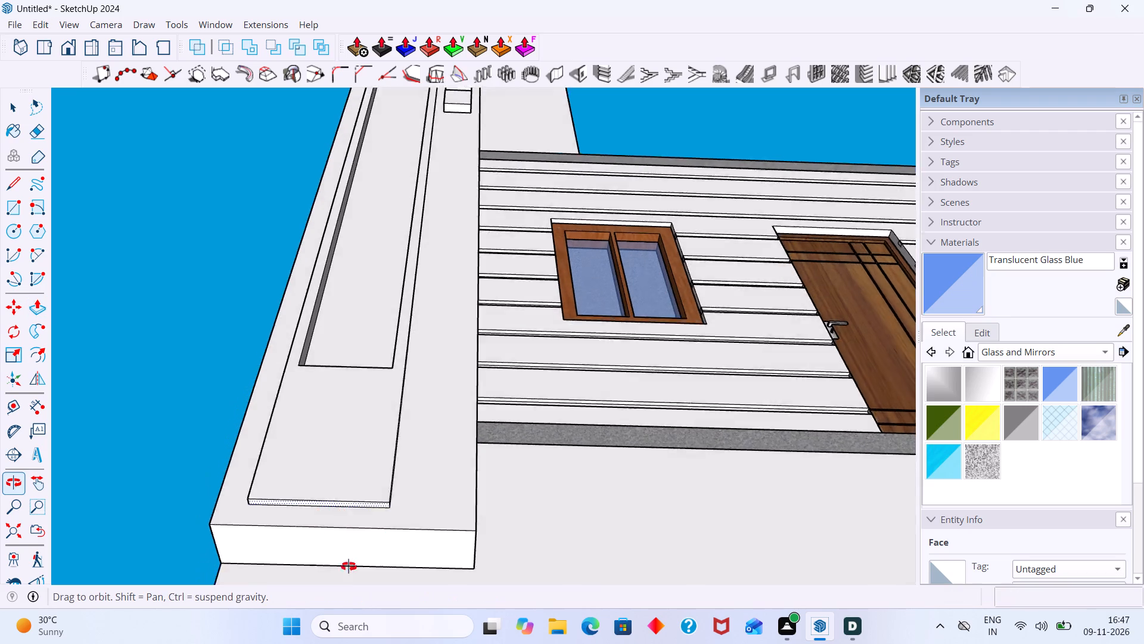
{"action": "middle_click_drag", "start_coordinate": [349, 566], "coordinate": [350, 590]}
{"action": "scroll", "coordinate": [359, 528], "scroll_direction": "down", "scroll_amount": 17}
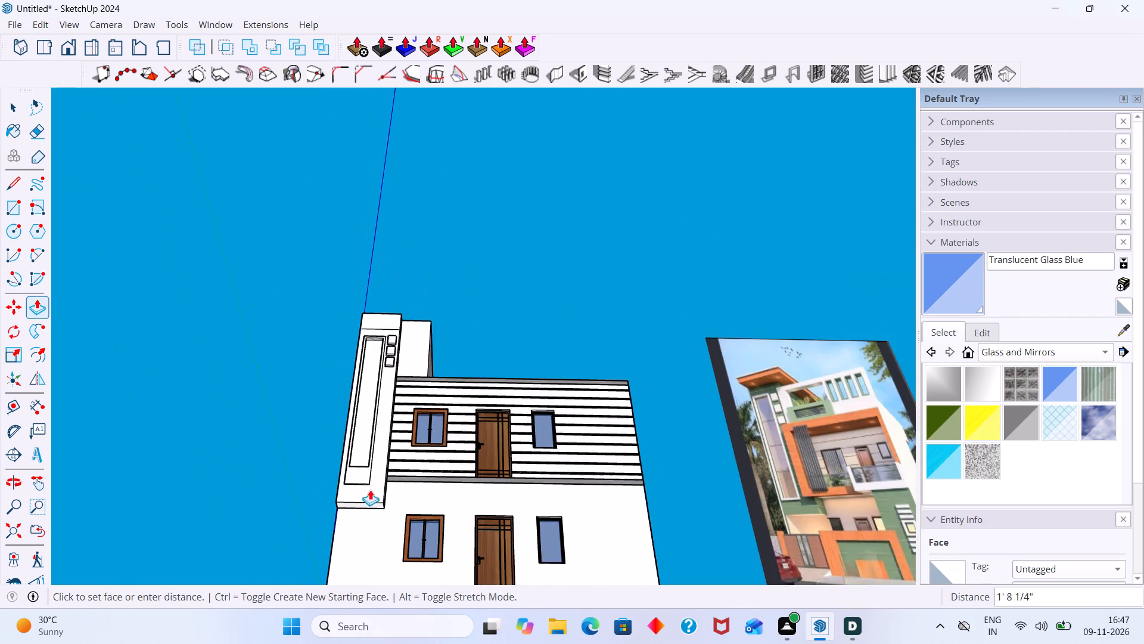
{"action": "scroll", "coordinate": [370, 490], "scroll_direction": "down", "scroll_amount": 2}
{"action": "middle_click_drag", "start_coordinate": [380, 500], "coordinate": [381, 625]}
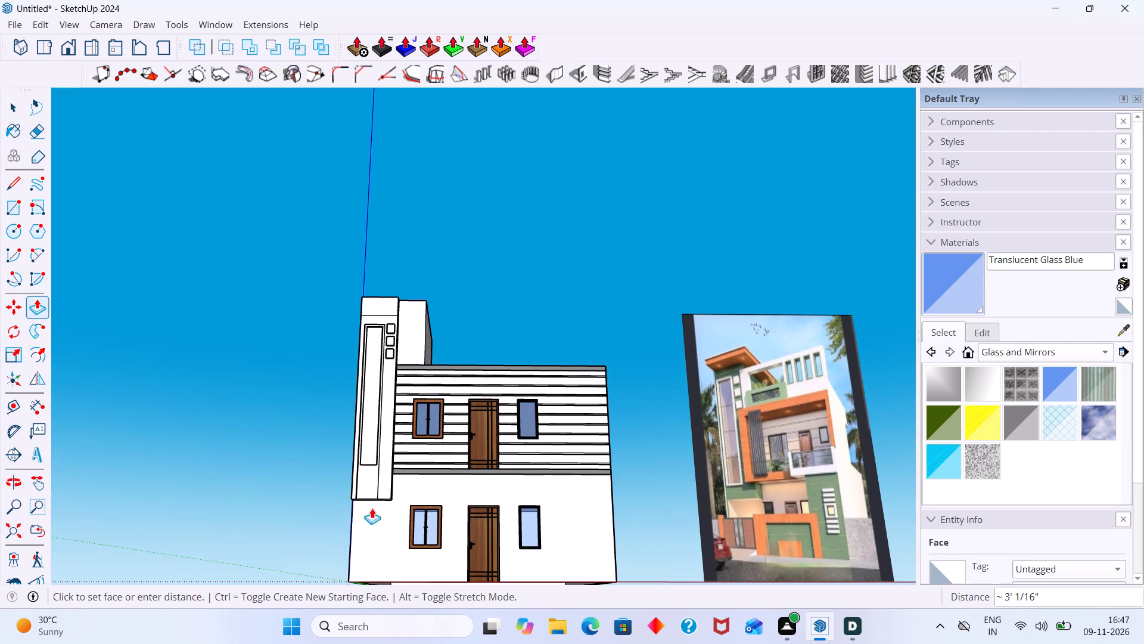
{"action": "scroll", "coordinate": [380, 479], "scroll_direction": "up", "scroll_amount": 5}
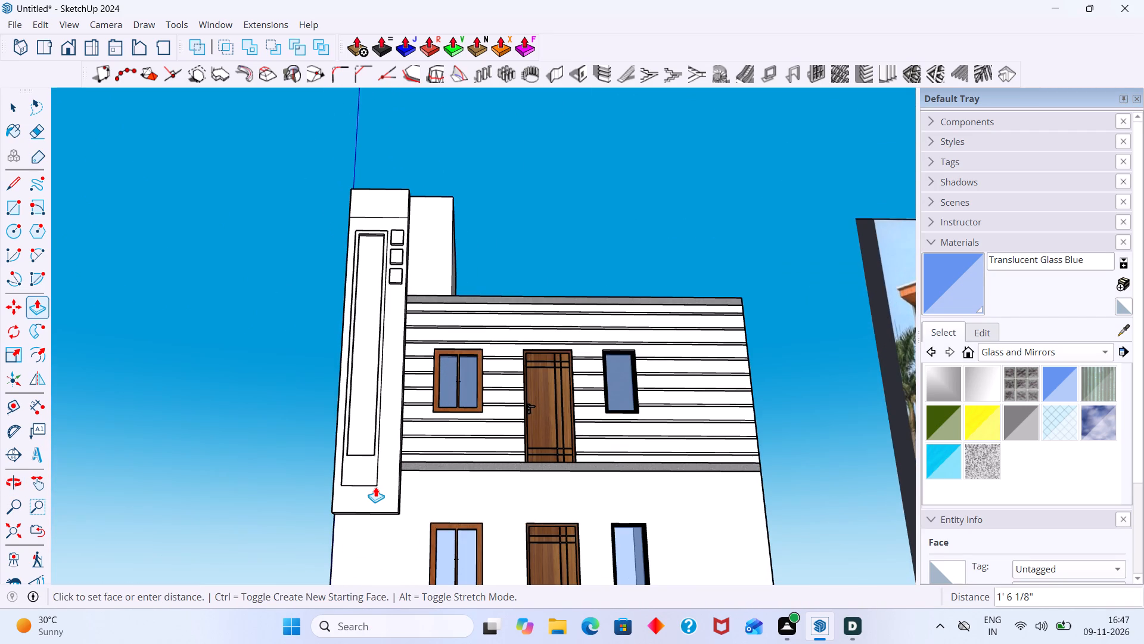
{"action": "left_click", "coordinate": [375, 487]}
Push/pull the tall window's bottom inner reveal downward about 1' 4 1/2" to lengthen the opening within the frame.
{"action": "middle_click_drag", "start_coordinate": [388, 465], "coordinate": [365, 565]}
{"action": "scroll", "coordinate": [374, 485], "scroll_direction": "up", "scroll_amount": 6}
{"action": "middle_click_drag", "start_coordinate": [378, 491], "coordinate": [324, 643]}
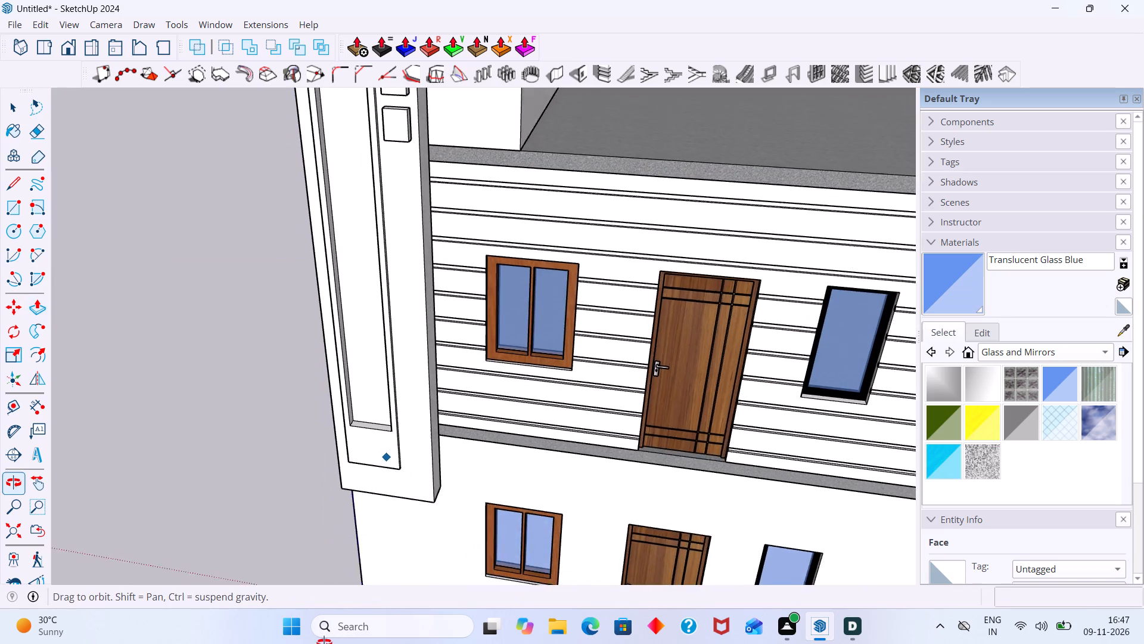
{"action": "middle_click_drag", "start_coordinate": [324, 643], "coordinate": [324, 620]}
{"action": "scroll", "coordinate": [337, 479], "scroll_direction": "up", "scroll_amount": 2}
{"action": "key", "text": "space"}
{"action": "scroll", "coordinate": [369, 447], "scroll_direction": "up", "scroll_amount": 1}
{"action": "middle_click_drag", "start_coordinate": [368, 454], "coordinate": [340, 580]}
{"action": "scroll", "coordinate": [366, 450], "scroll_direction": "up", "scroll_amount": 5}
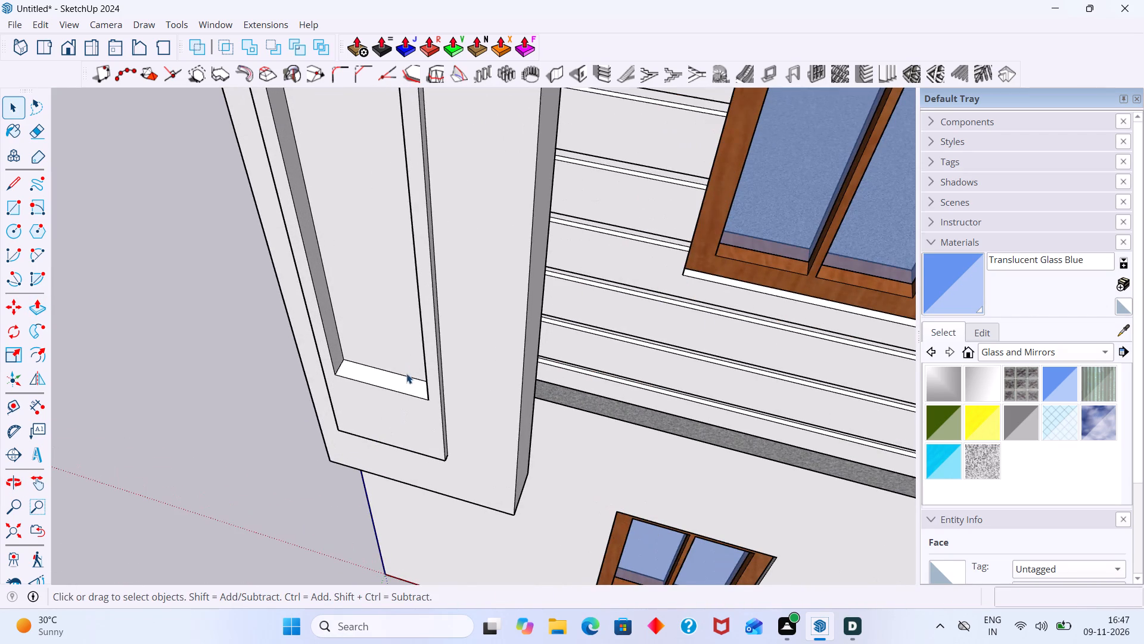
{"action": "left_click", "coordinate": [404, 381]}
{"action": "key", "text": "p"}
{"action": "left_click", "coordinate": [404, 384]}
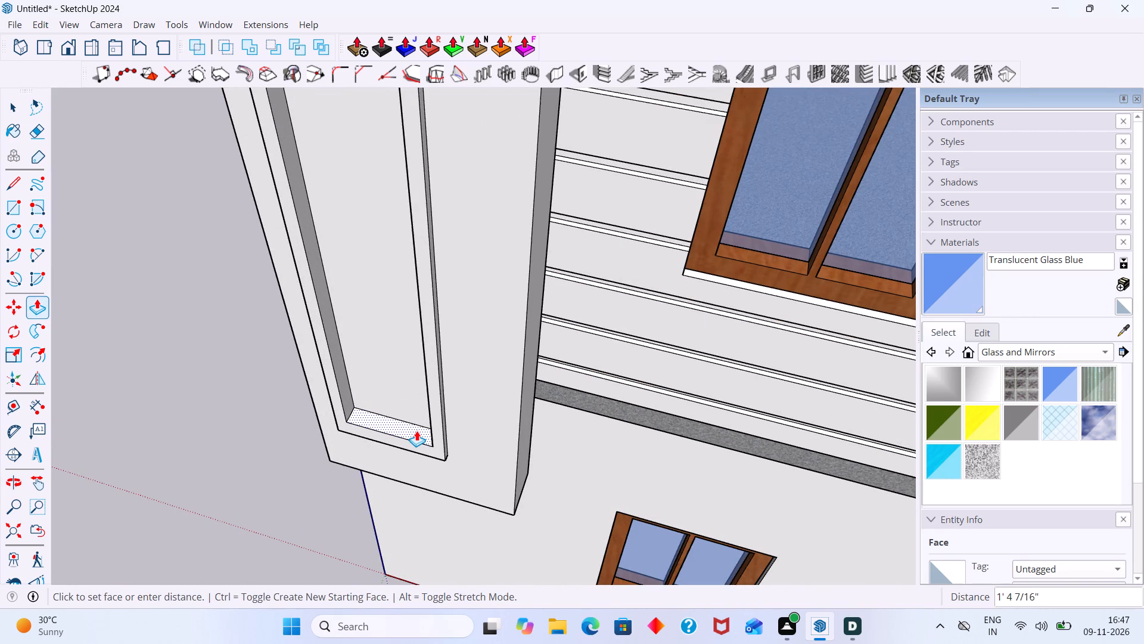
{"action": "left_click", "coordinate": [416, 431]}
{"action": "key", "text": "space"}
{"action": "scroll", "coordinate": [391, 469], "scroll_direction": "down", "scroll_amount": 3}
{"action": "left_click", "coordinate": [290, 489]}
Examine the stair tower in the reference elevation image and compare it with the modelled tower and tall window.
{"action": "scroll", "coordinate": [362, 452], "scroll_direction": "down", "scroll_amount": 3}
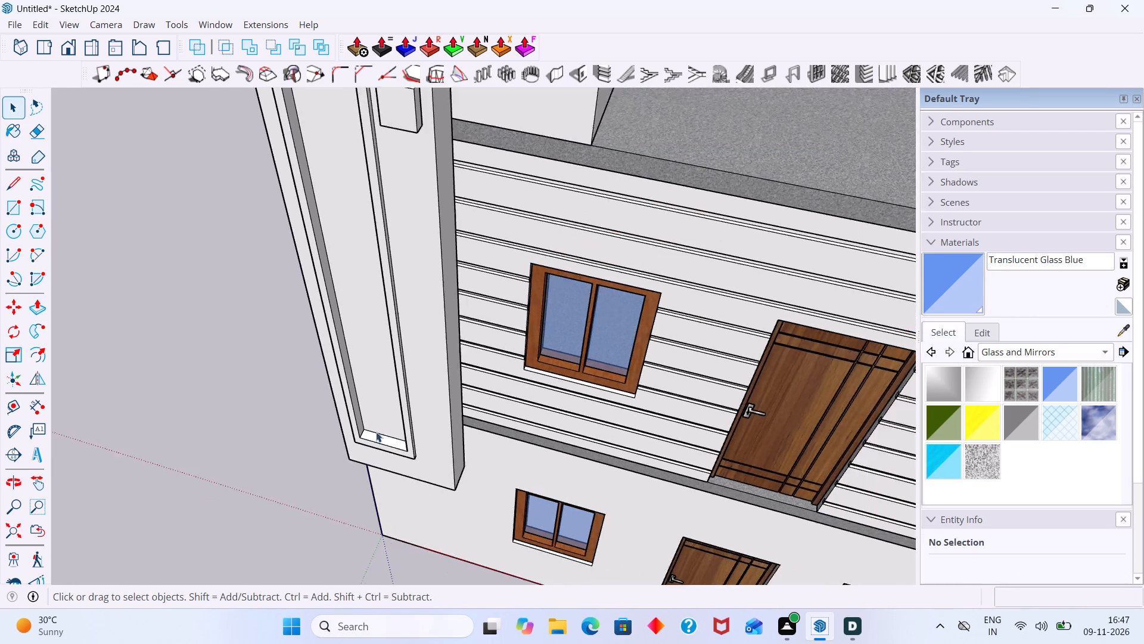
{"action": "middle_click_drag", "start_coordinate": [376, 431], "coordinate": [490, 369]}
{"action": "scroll", "coordinate": [465, 362], "scroll_direction": "down", "scroll_amount": 10}
{"action": "middle_click_drag", "start_coordinate": [440, 344], "coordinate": [460, 299]}
{"action": "scroll", "coordinate": [456, 148], "scroll_direction": "up", "scroll_amount": 2}
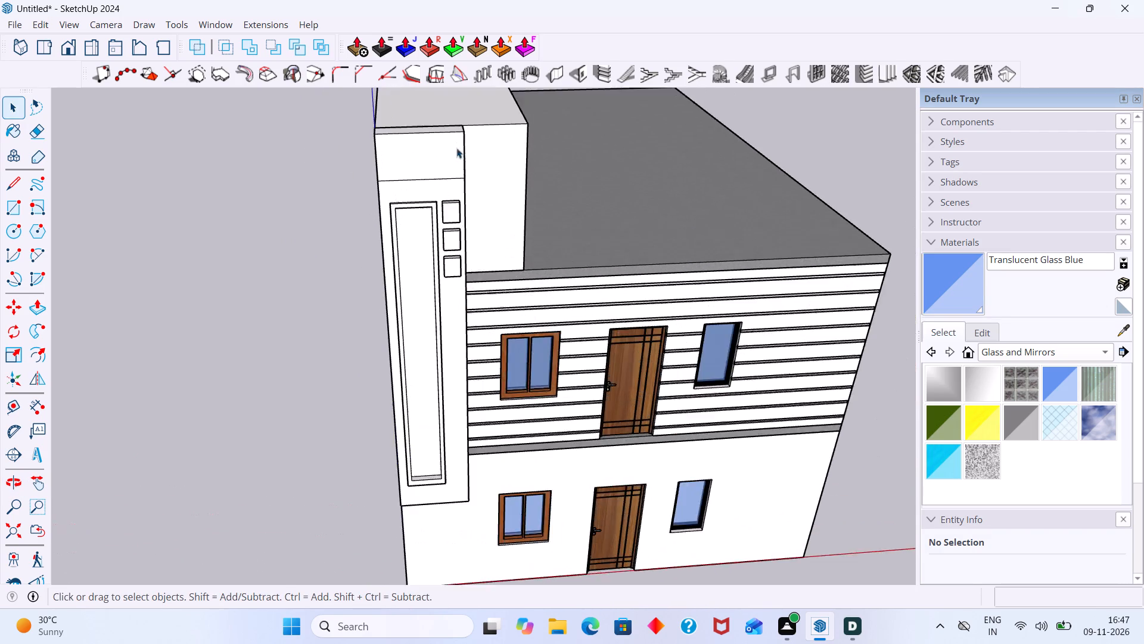
{"action": "scroll", "coordinate": [456, 148], "scroll_direction": "up", "scroll_amount": 4}
{"action": "scroll", "coordinate": [450, 186], "scroll_direction": "down", "scroll_amount": 3}
{"action": "middle_click_drag", "start_coordinate": [458, 212], "coordinate": [452, 219]}
{"action": "scroll", "coordinate": [452, 224], "scroll_direction": "down", "scroll_amount": 6}
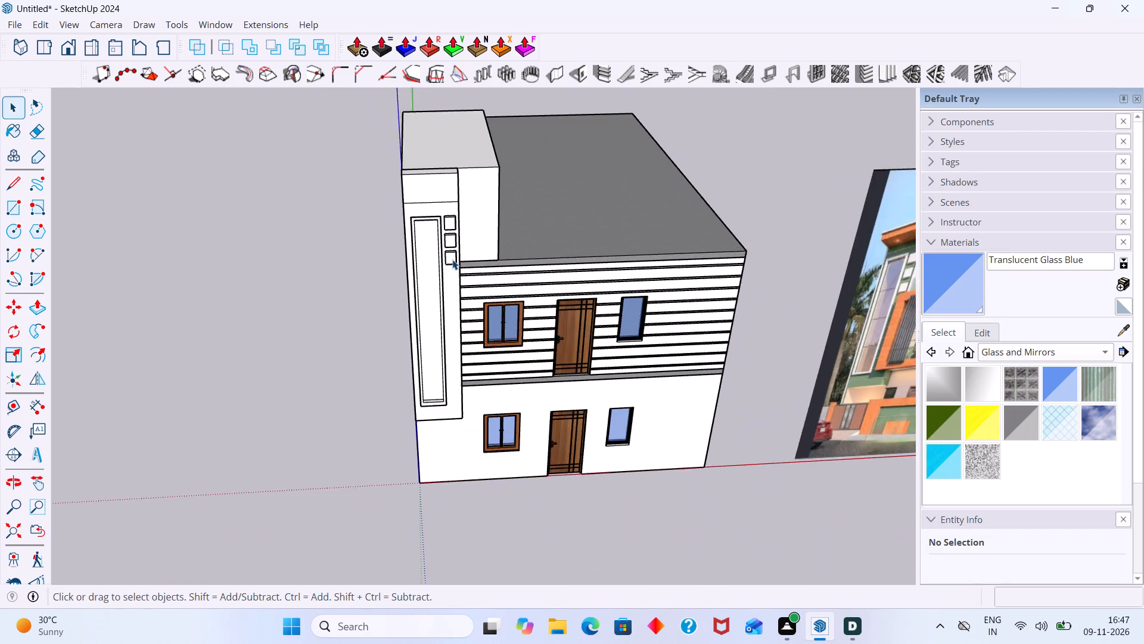
{"action": "scroll", "coordinate": [452, 259], "scroll_direction": "down", "scroll_amount": 6}
{"action": "middle_click_drag", "start_coordinate": [673, 295], "coordinate": [691, 321]}
{"action": "scroll", "coordinate": [704, 242], "scroll_direction": "up", "scroll_amount": 12}
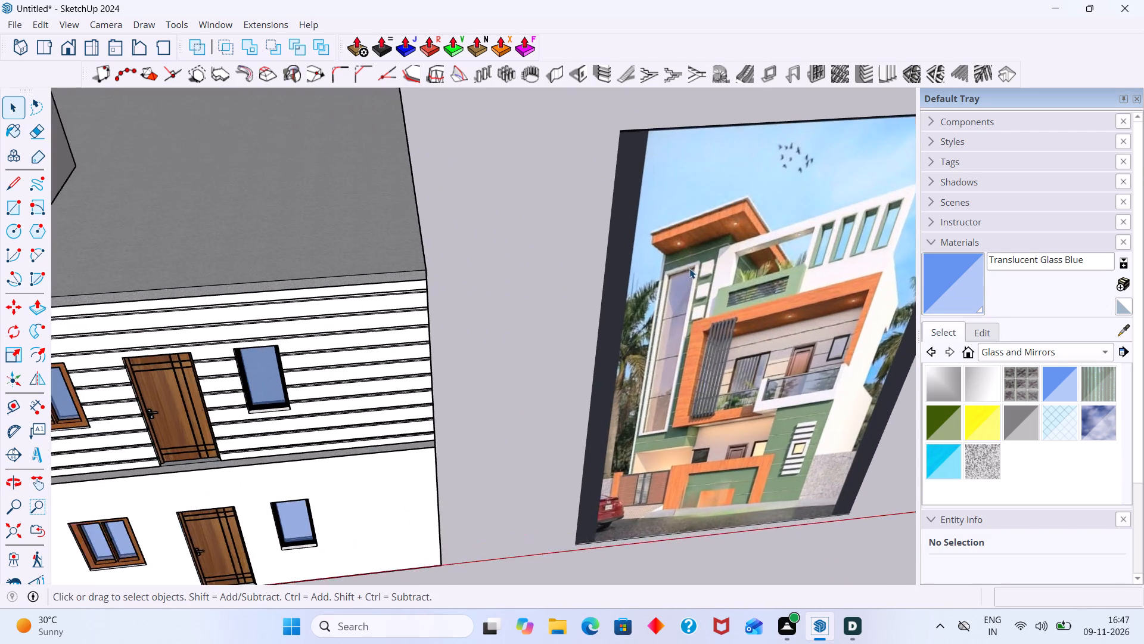
{"action": "middle_click_drag", "start_coordinate": [686, 270], "coordinate": [674, 305]}
{"action": "scroll", "coordinate": [483, 292], "scroll_direction": "down", "scroll_amount": 7}
{"action": "middle_click_drag", "start_coordinate": [152, 297], "coordinate": [178, 279]}
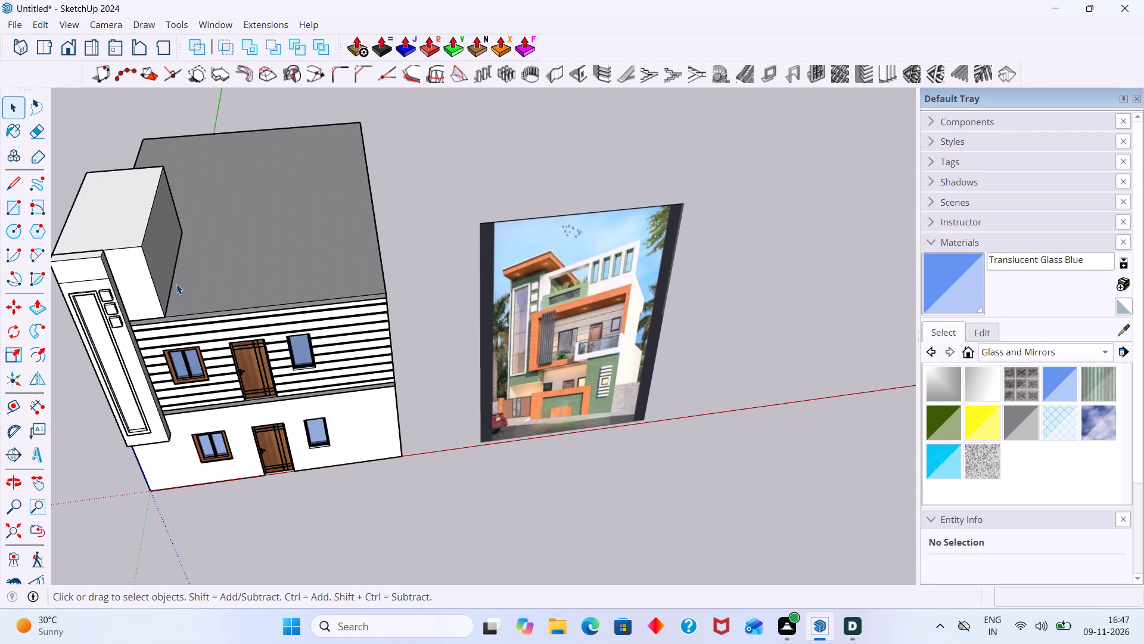
{"action": "middle_click_drag", "start_coordinate": [178, 288], "coordinate": [272, 287]}
{"action": "scroll", "coordinate": [203, 305], "scroll_direction": "up", "scroll_amount": 6}
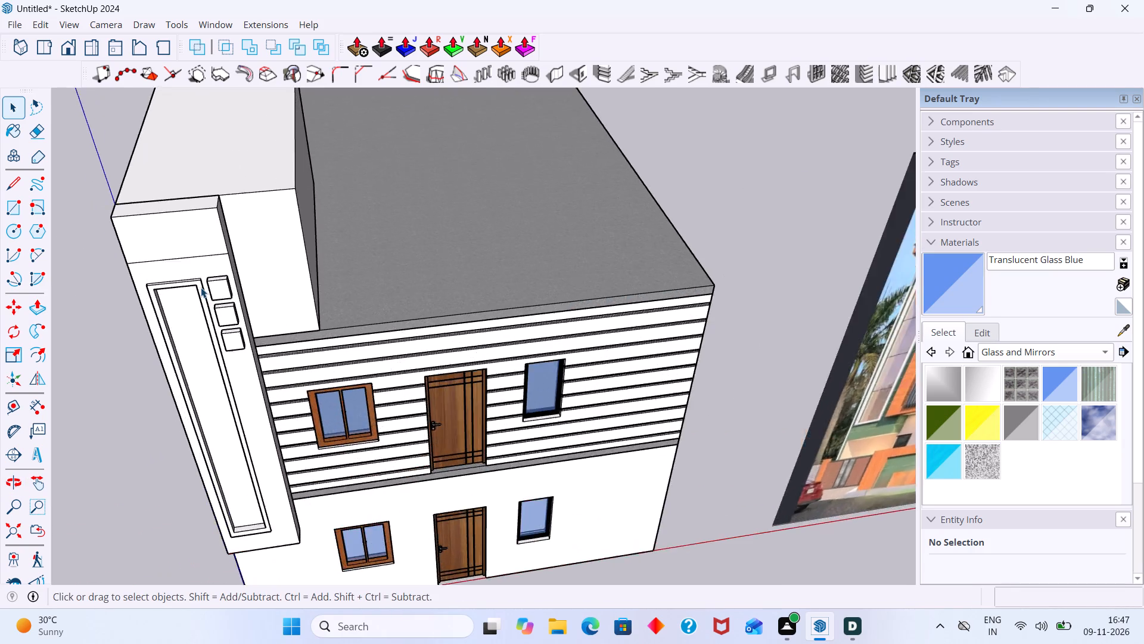
{"action": "scroll", "coordinate": [201, 287], "scroll_direction": "up", "scroll_amount": 13}
{"action": "middle_click_drag", "start_coordinate": [197, 278], "coordinate": [259, 278]}
{"action": "scroll", "coordinate": [259, 277], "scroll_direction": "down", "scroll_amount": 3, "text": "shift"}
{"action": "middle_click_drag", "start_coordinate": [266, 283], "coordinate": [499, 239], "text": "shift"}
{"action": "scroll", "coordinate": [481, 240], "scroll_direction": "down", "scroll_amount": 8}
{"action": "middle_click_drag", "start_coordinate": [454, 315], "coordinate": [384, 298]}
{"action": "scroll", "coordinate": [383, 298], "scroll_direction": "down", "scroll_amount": 3}
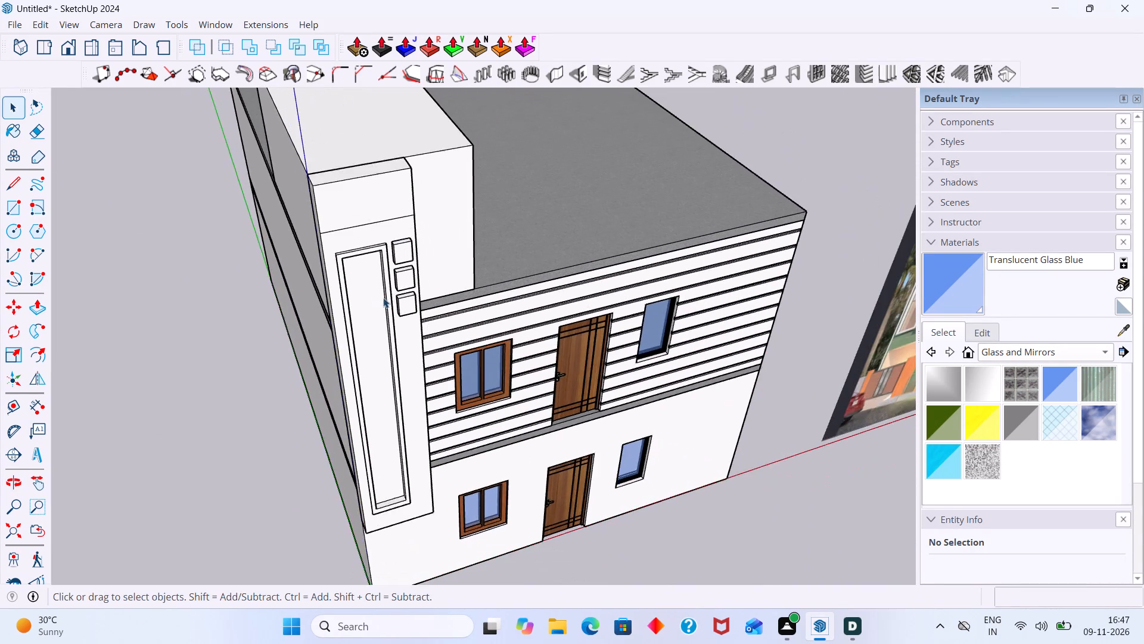
Push/pull the top of the tall window's outer frame upward about 1' to the horizontal edge across the tower face.
{"action": "middle_click_drag", "start_coordinate": [365, 260], "coordinate": [353, 315]}
{"action": "scroll", "coordinate": [365, 290], "scroll_direction": "up", "scroll_amount": 20}
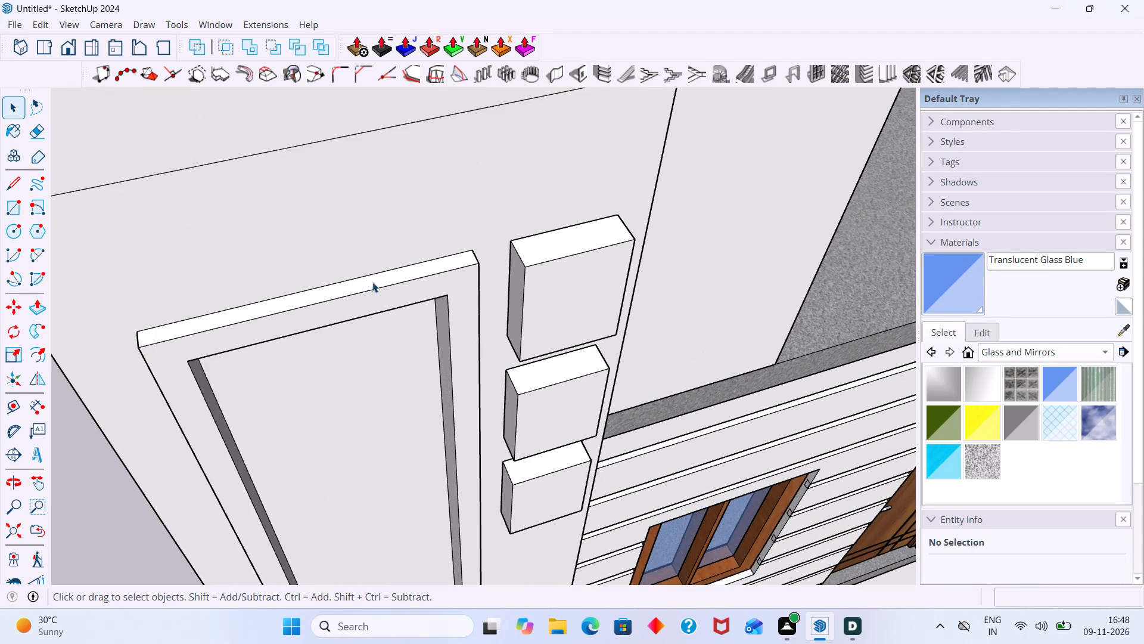
{"action": "left_click", "coordinate": [372, 281]}
{"action": "key", "text": "p"}
{"action": "left_click", "coordinate": [371, 281]}
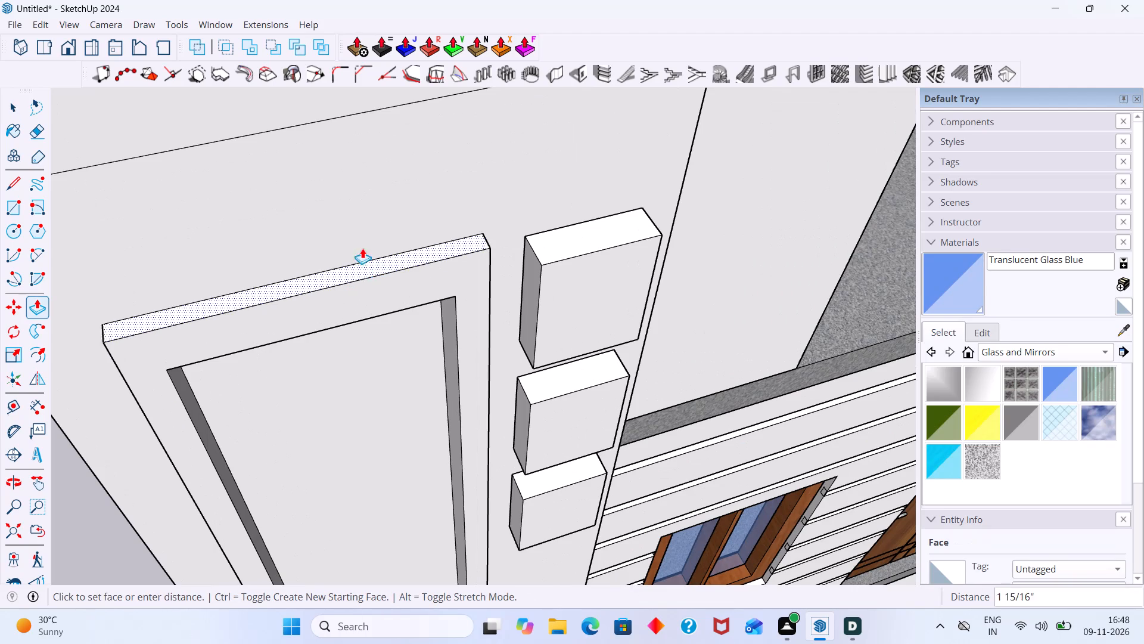
{"action": "scroll", "coordinate": [360, 211], "scroll_direction": "down", "scroll_amount": 4}
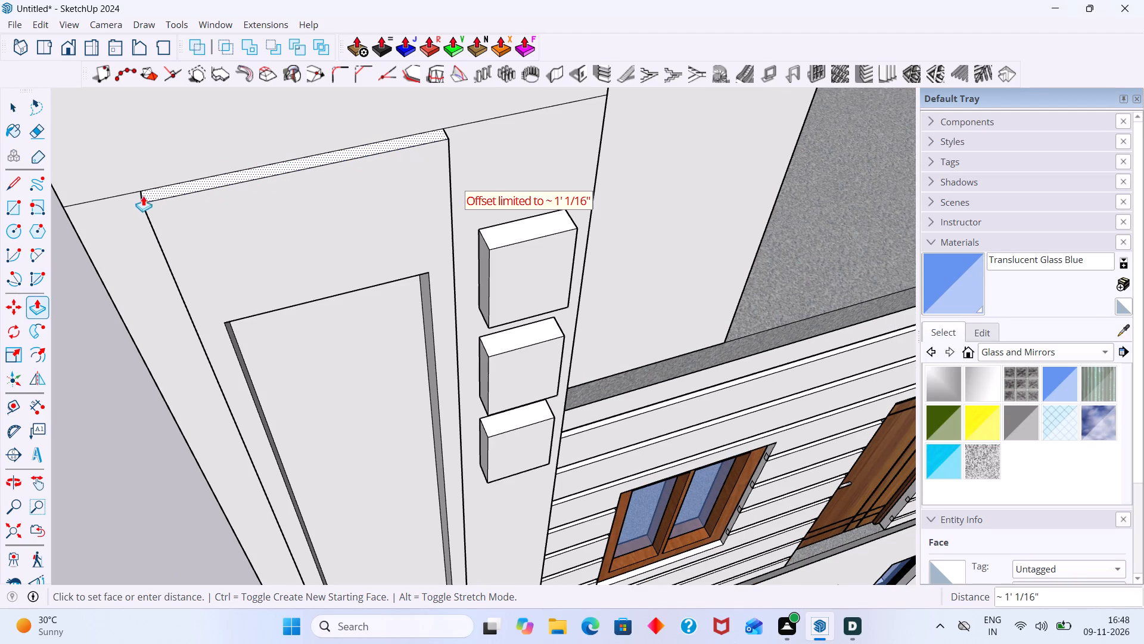
{"action": "left_click", "coordinate": [142, 192]}
{"action": "key", "text": "space"}
Delete the leftover edge running along the tall window's top inner reveal.
{"action": "middle_click_drag", "start_coordinate": [306, 334], "coordinate": [269, 159]}
{"action": "scroll", "coordinate": [266, 262], "scroll_direction": "down", "scroll_amount": 2}
{"action": "middle_click_drag", "start_coordinate": [275, 298], "coordinate": [323, 98]}
{"action": "middle_click_drag", "start_coordinate": [386, 301], "coordinate": [424, 157]}
{"action": "scroll", "coordinate": [316, 247], "scroll_direction": "up", "scroll_amount": 5}
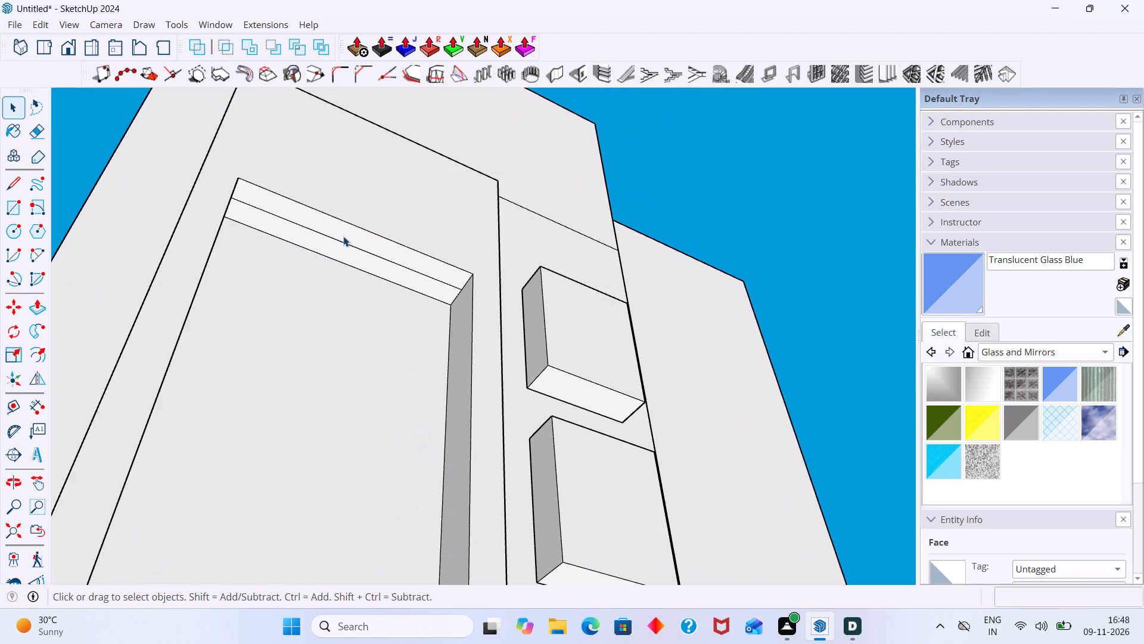
{"action": "left_click", "coordinate": [343, 239]}
{"action": "left_click", "coordinate": [343, 241]}
{"action": "key", "text": "Delete"}
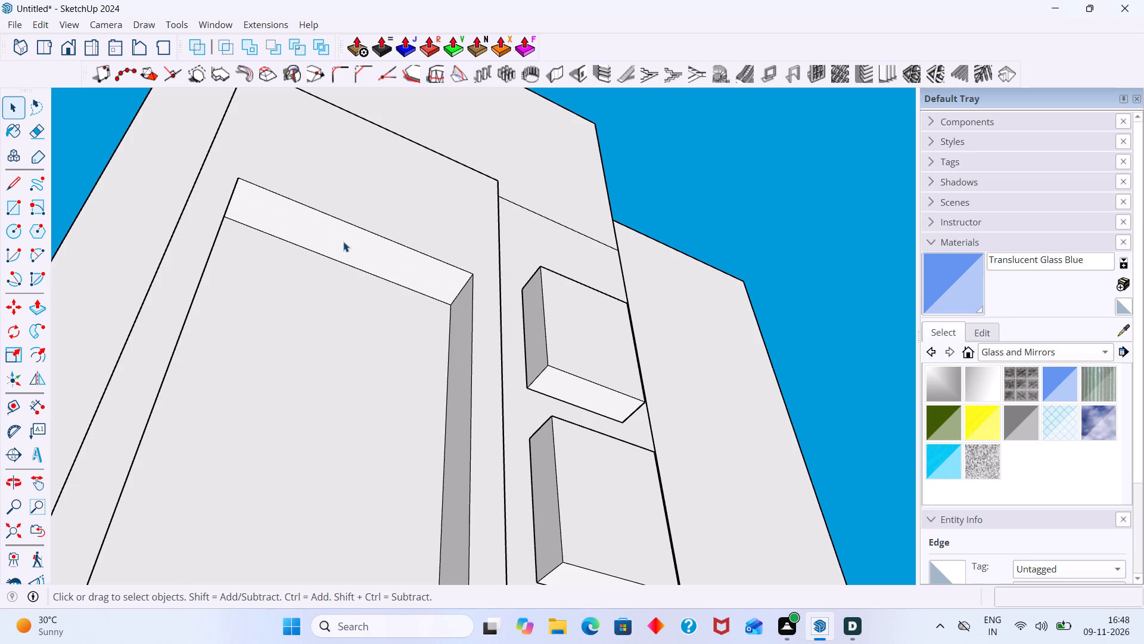
Push/pull the tall window's top inner reveal upward about 1' to lengthen the opening within the raised frame.
{"action": "left_click", "coordinate": [343, 243]}
{"action": "key", "text": "p"}
{"action": "left_click", "coordinate": [345, 243]}
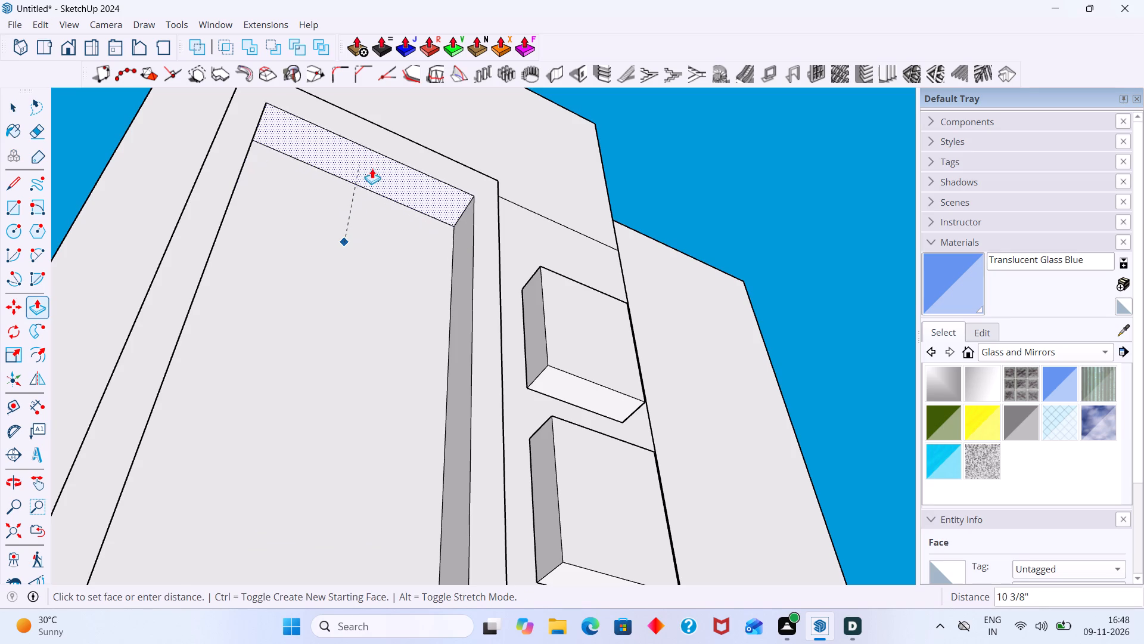
{"action": "middle_click_drag", "start_coordinate": [373, 162], "coordinate": [316, 361]}
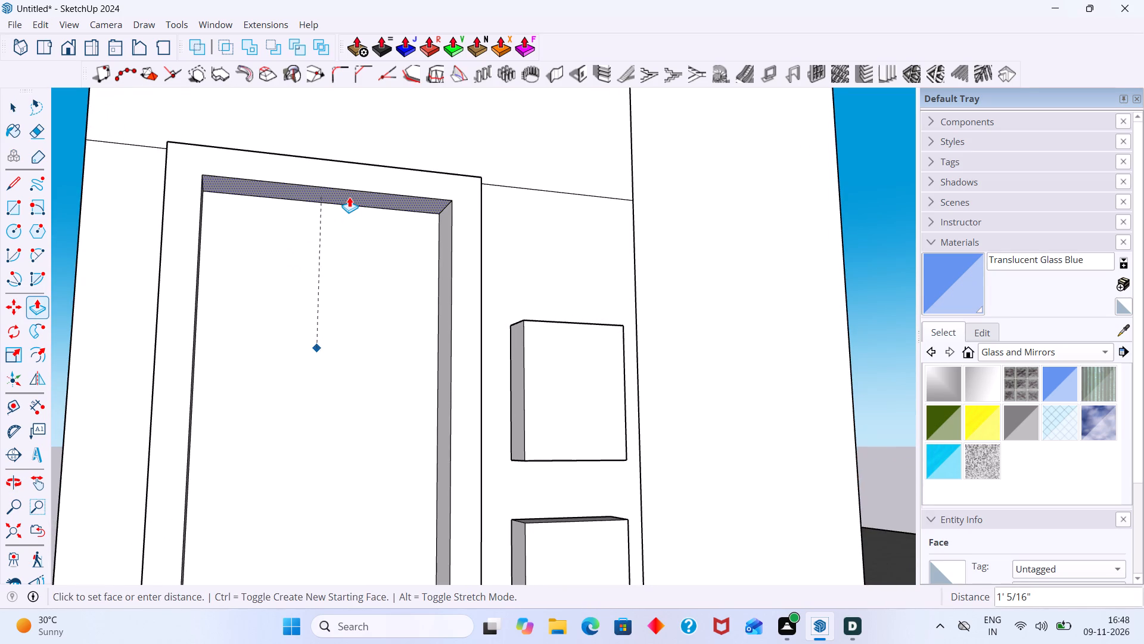
{"action": "left_click", "coordinate": [349, 197]}
{"action": "key", "text": "space"}
{"action": "scroll", "coordinate": [409, 287], "scroll_direction": "down", "scroll_amount": 10}
{"action": "left_click", "coordinate": [246, 349]}
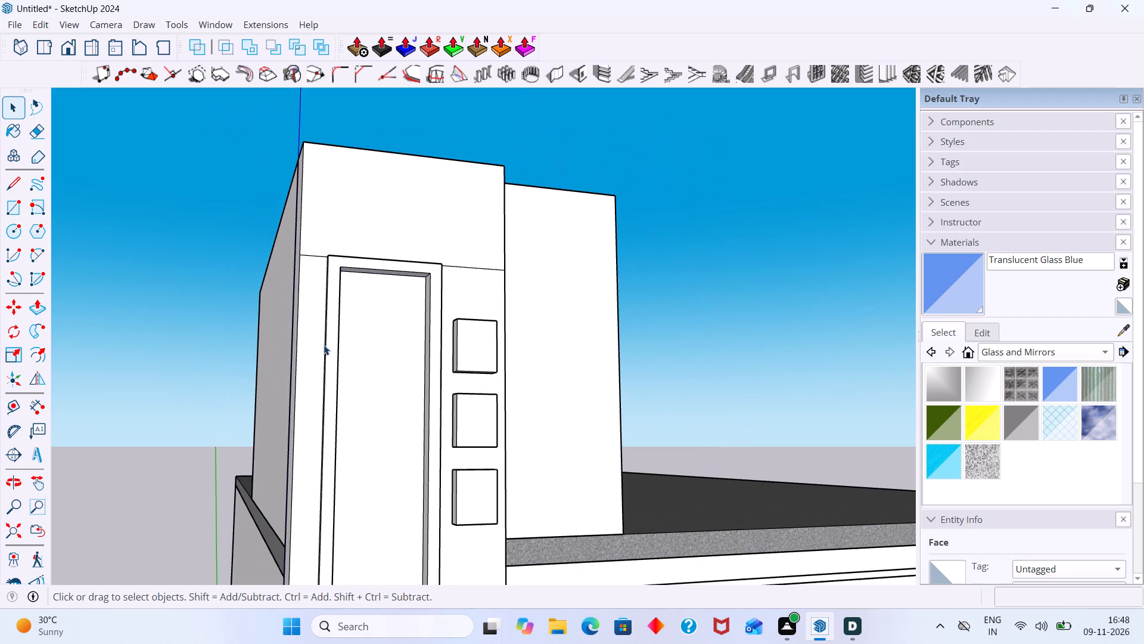
Move the three square blocks beside the tall window straight up 1' along the blue axis.
{"action": "middle_click_drag", "start_coordinate": [317, 348], "coordinate": [224, 412]}
{"action": "scroll", "coordinate": [538, 356], "scroll_direction": "up", "scroll_amount": 2}
{"action": "left_click", "coordinate": [494, 347]}
{"action": "left_click", "coordinate": [164, 403]}
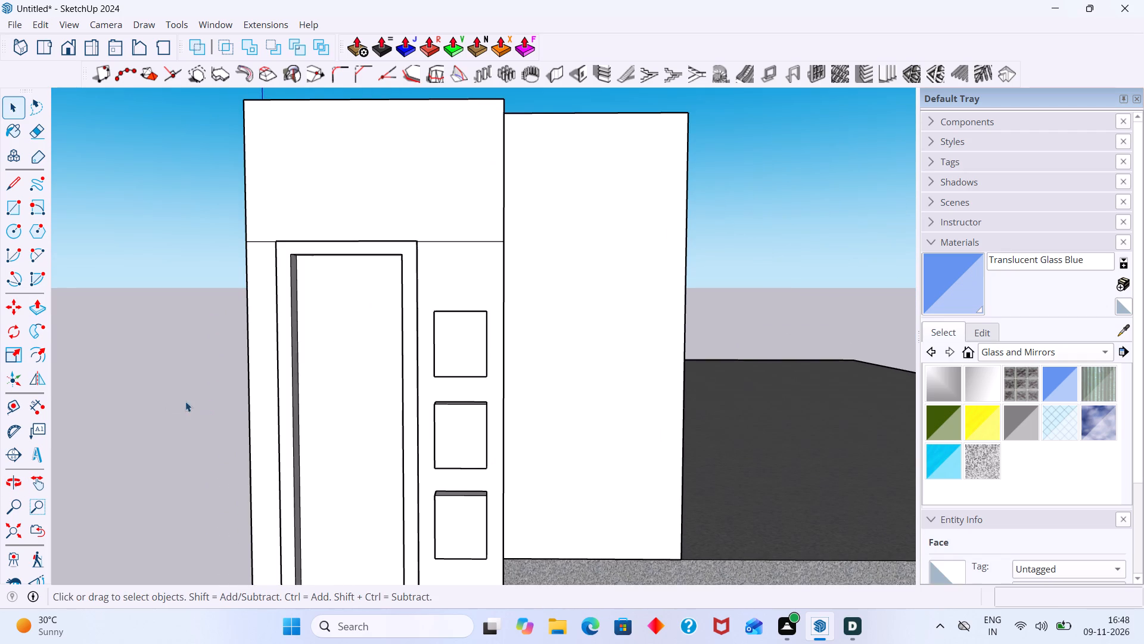
{"action": "left_click", "coordinate": [477, 344]}
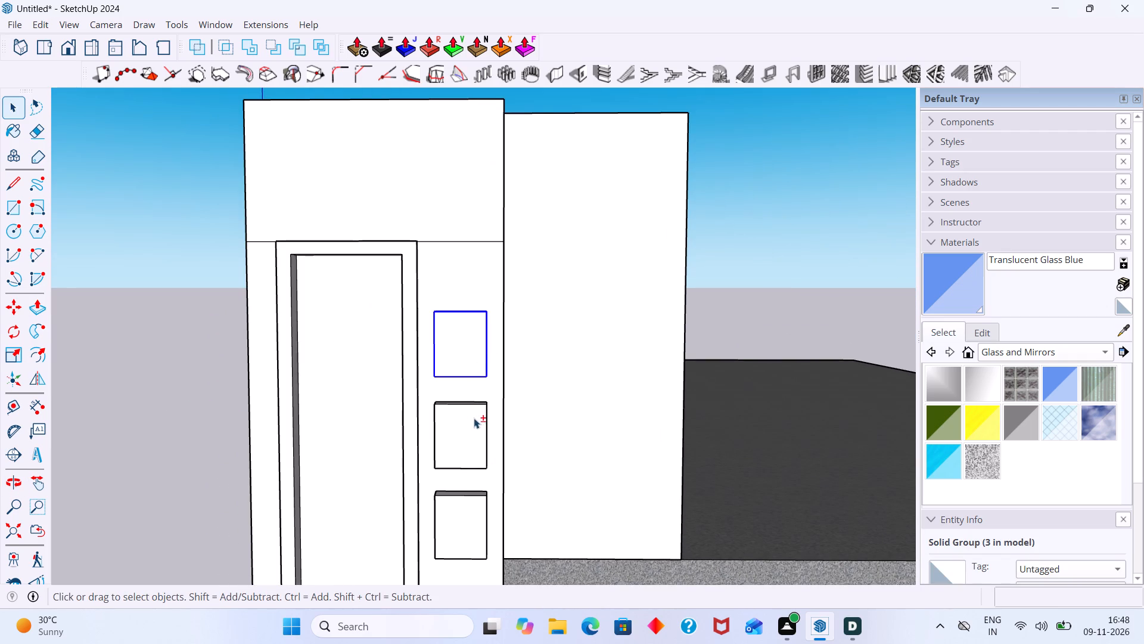
{"action": "left_click", "coordinate": [474, 418], "text": "shift"}
{"action": "left_click", "coordinate": [466, 501], "text": "shift"}
{"action": "key", "text": "m"}
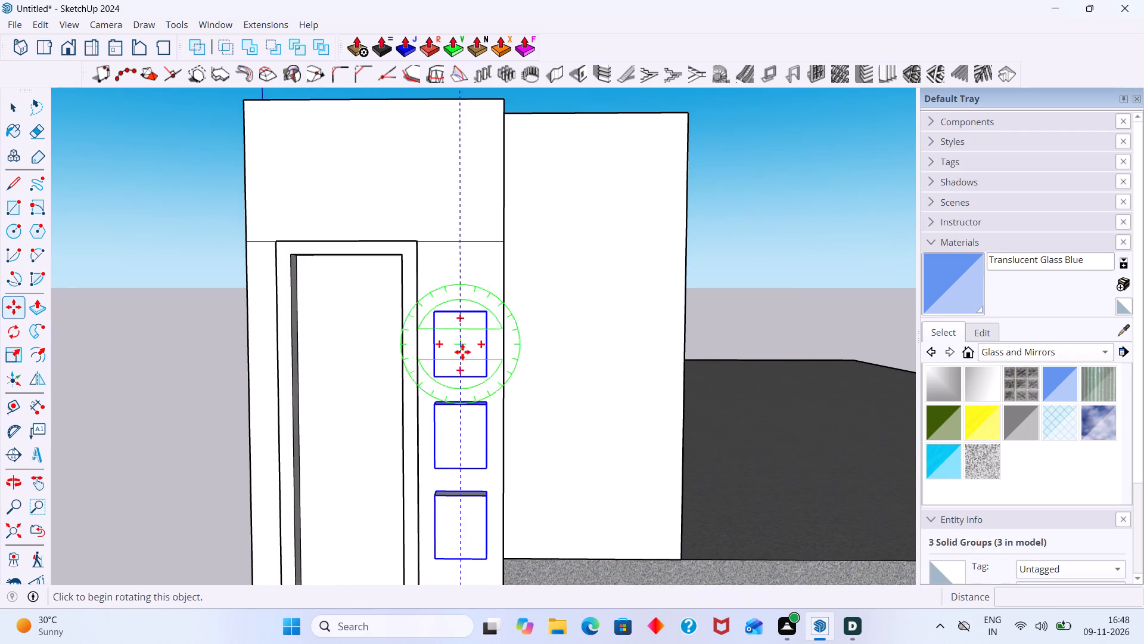
{"action": "left_click", "coordinate": [436, 309]}
{"action": "middle_click_drag", "start_coordinate": [423, 271], "coordinate": [424, 482]}
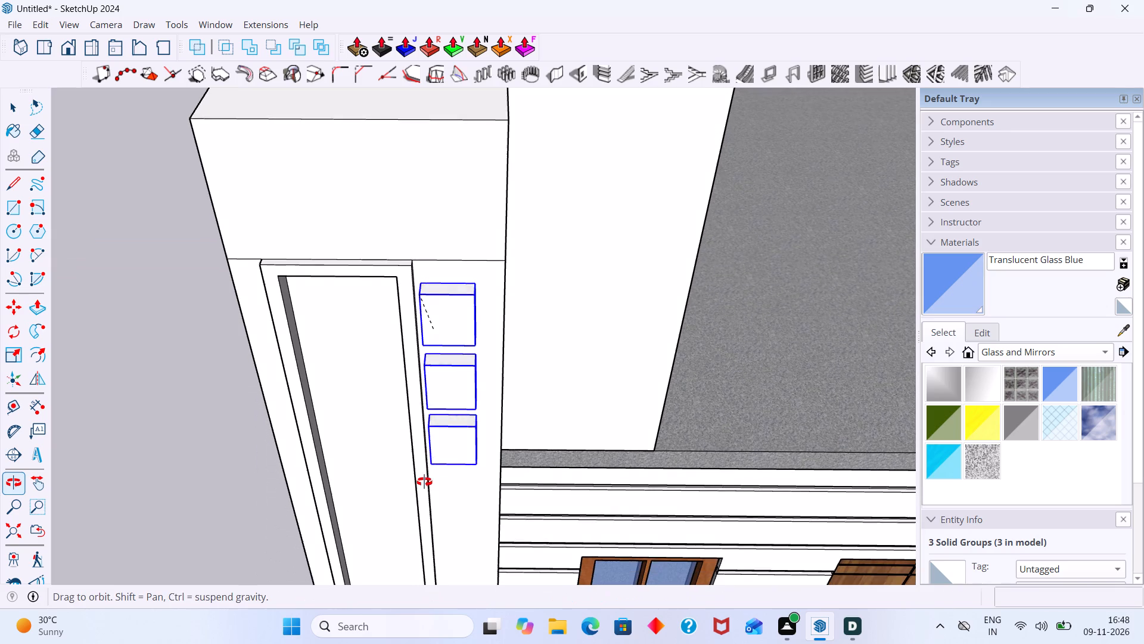
{"action": "middle_click_drag", "start_coordinate": [424, 482], "coordinate": [425, 472]}
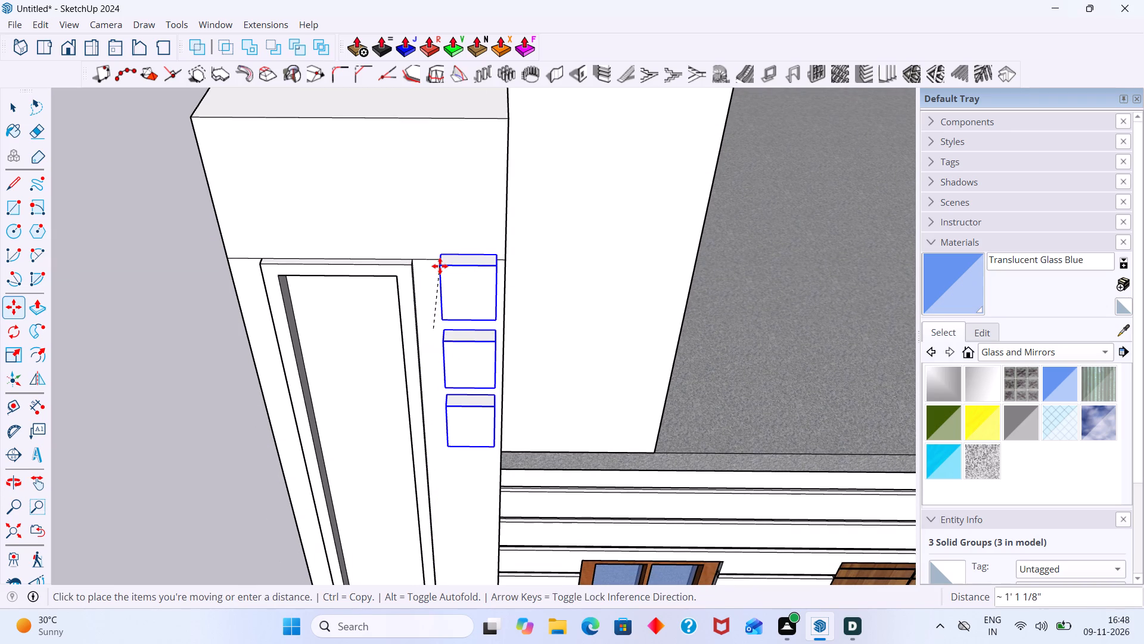
{"action": "key", "text": "Up"}
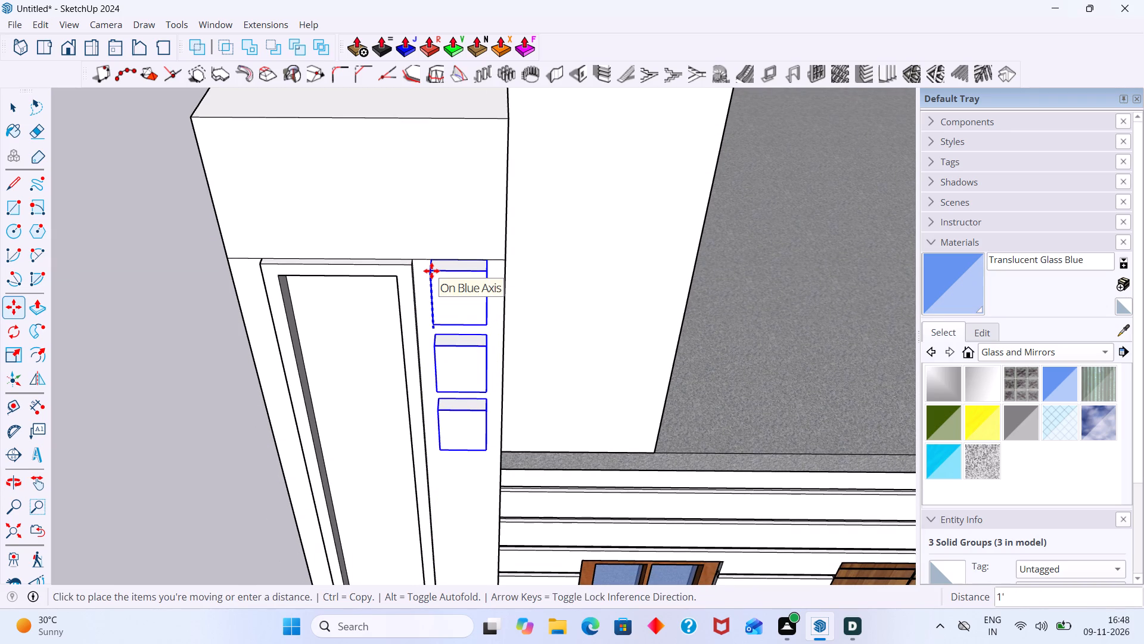
{"action": "left_click", "coordinate": [431, 271]}
{"action": "key", "text": "space"}
{"action": "left_click", "coordinate": [192, 322]}
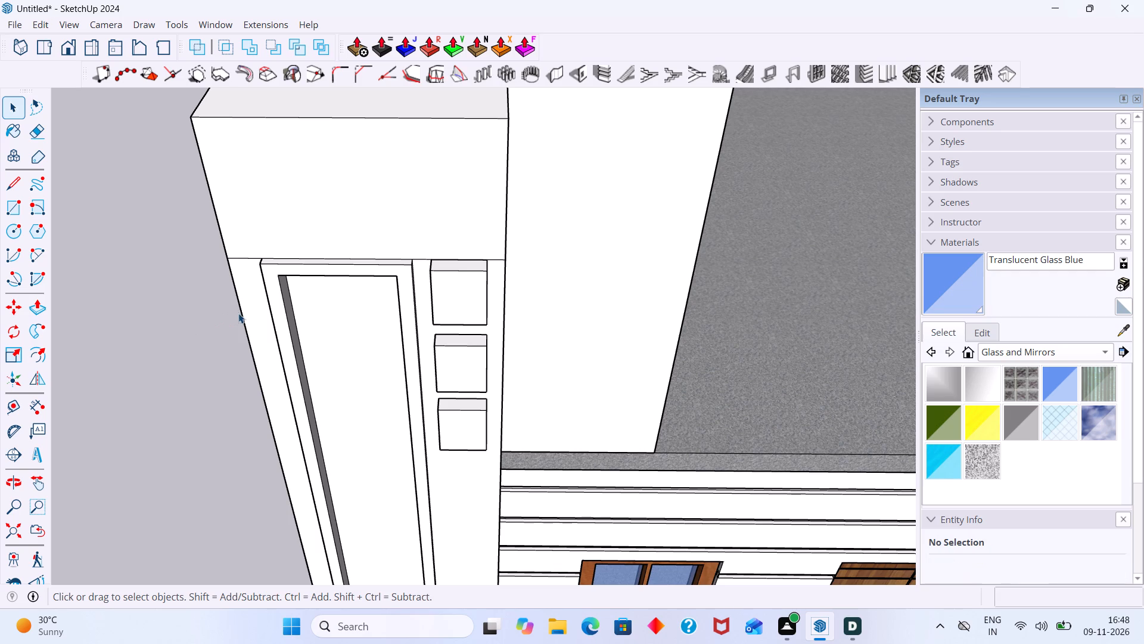
Erase the leftover horizontal edge segments across the tower face on both sides of the tall window's frame.
{"action": "left_click", "coordinate": [244, 259]}
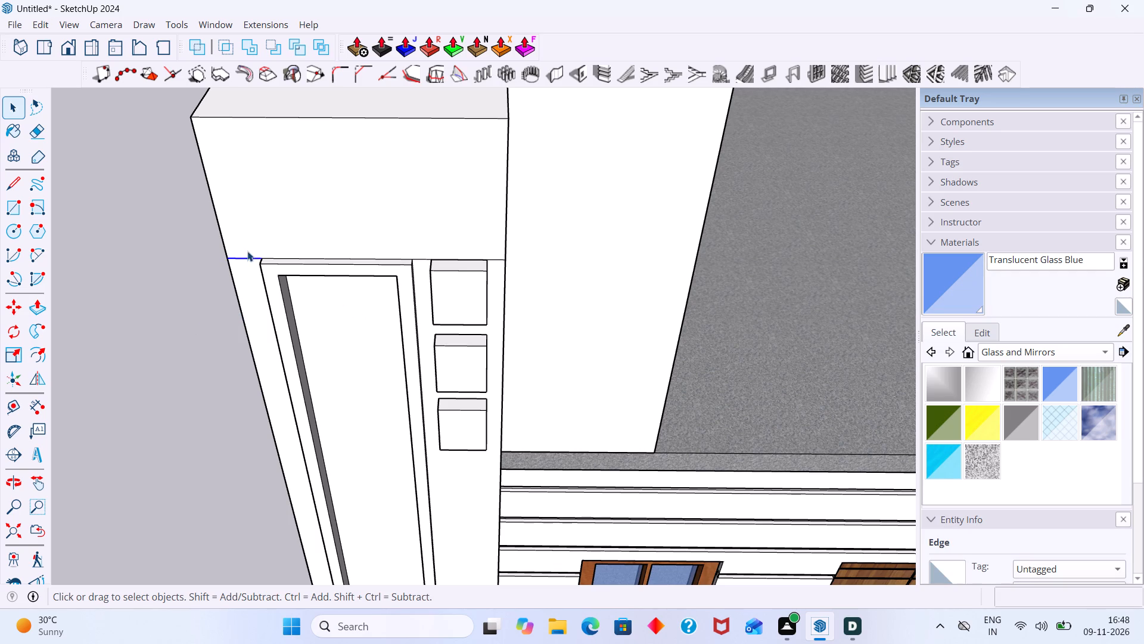
{"action": "key", "text": "Delete"}
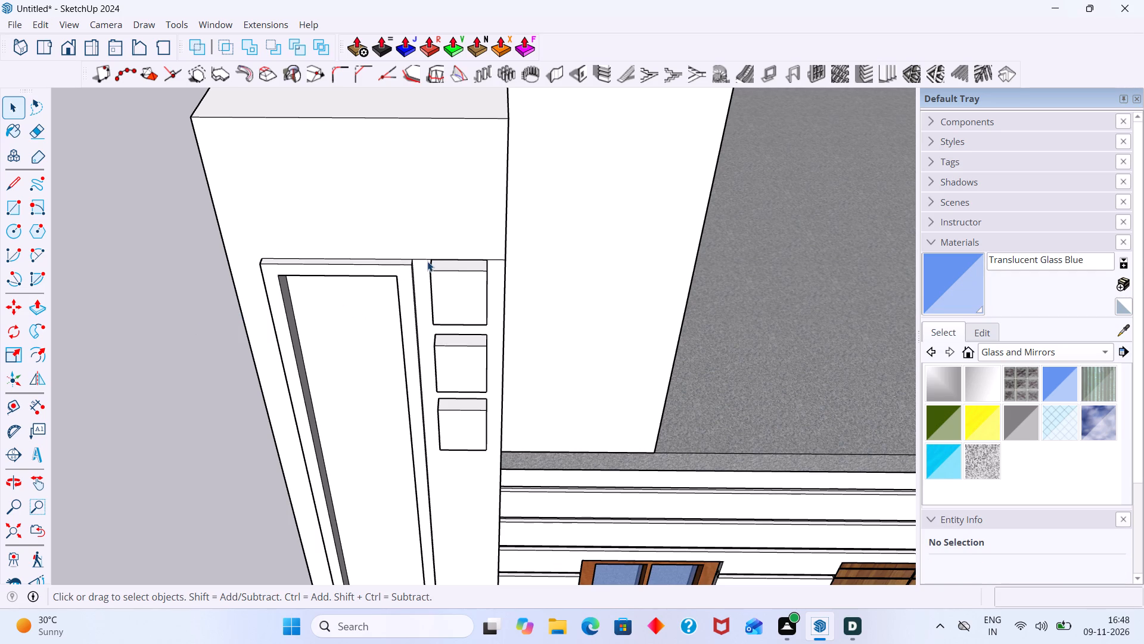
{"action": "left_click", "coordinate": [426, 261]}
{"action": "key", "text": "e"}
{"action": "scroll", "coordinate": [424, 261], "scroll_direction": "up", "scroll_amount": 9}
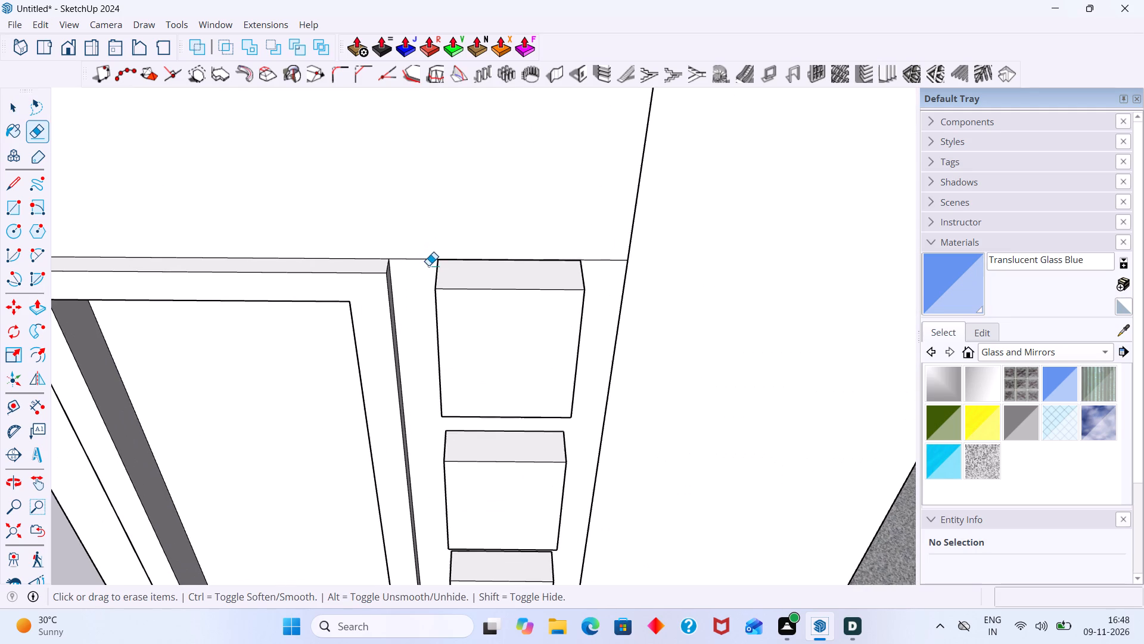
{"action": "left_click_drag", "start_coordinate": [424, 241], "coordinate": [424, 260]}
{"action": "scroll", "coordinate": [567, 257], "scroll_direction": "down", "scroll_amount": 11}
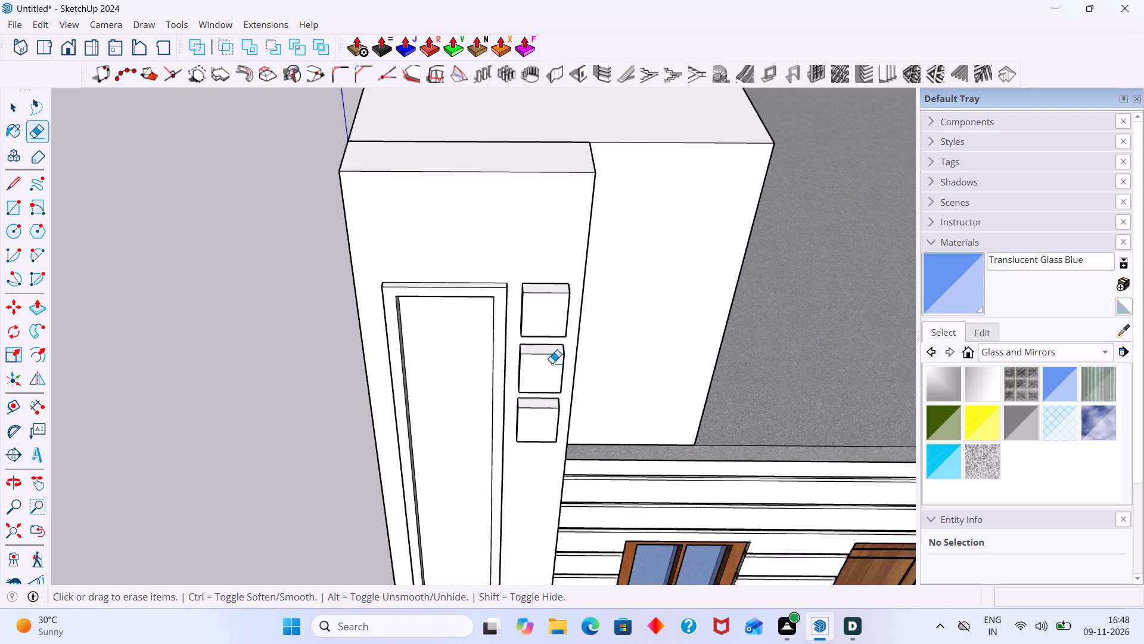
{"action": "scroll", "coordinate": [552, 363], "scroll_direction": "down", "scroll_amount": 12}
{"action": "middle_click_drag", "start_coordinate": [532, 520], "coordinate": [514, 384], "text": "shift"}
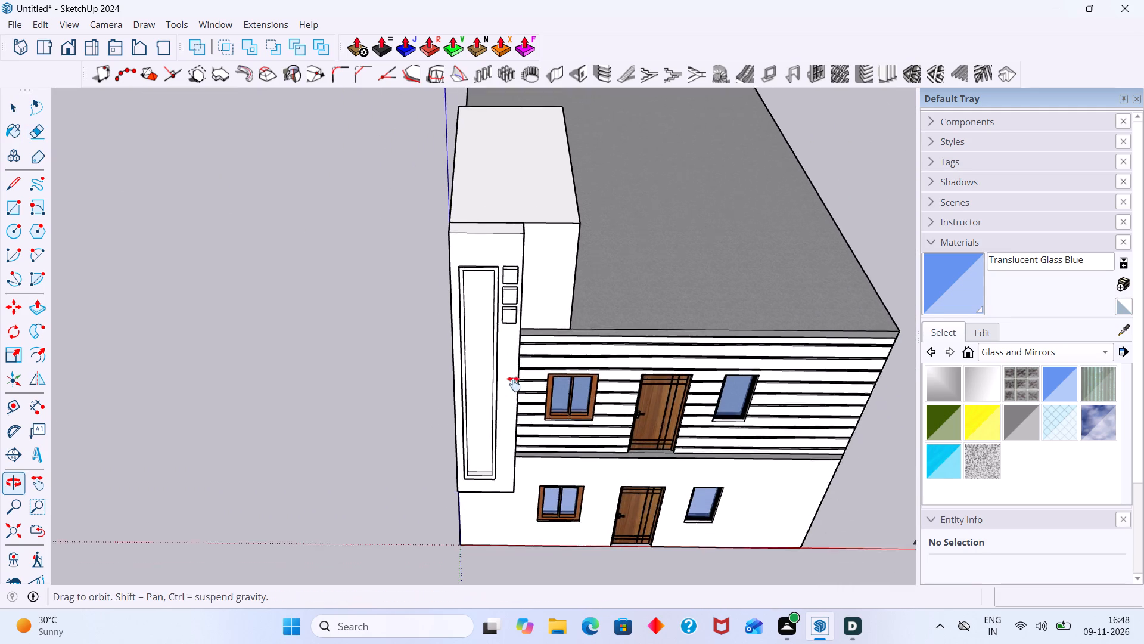
{"action": "middle_click_drag", "start_coordinate": [514, 384], "coordinate": [513, 382], "text": "shift"}
{"action": "scroll", "coordinate": [464, 503], "scroll_direction": "up", "scroll_amount": 15}
{"action": "middle_click_drag", "start_coordinate": [502, 455], "coordinate": [525, 449]}
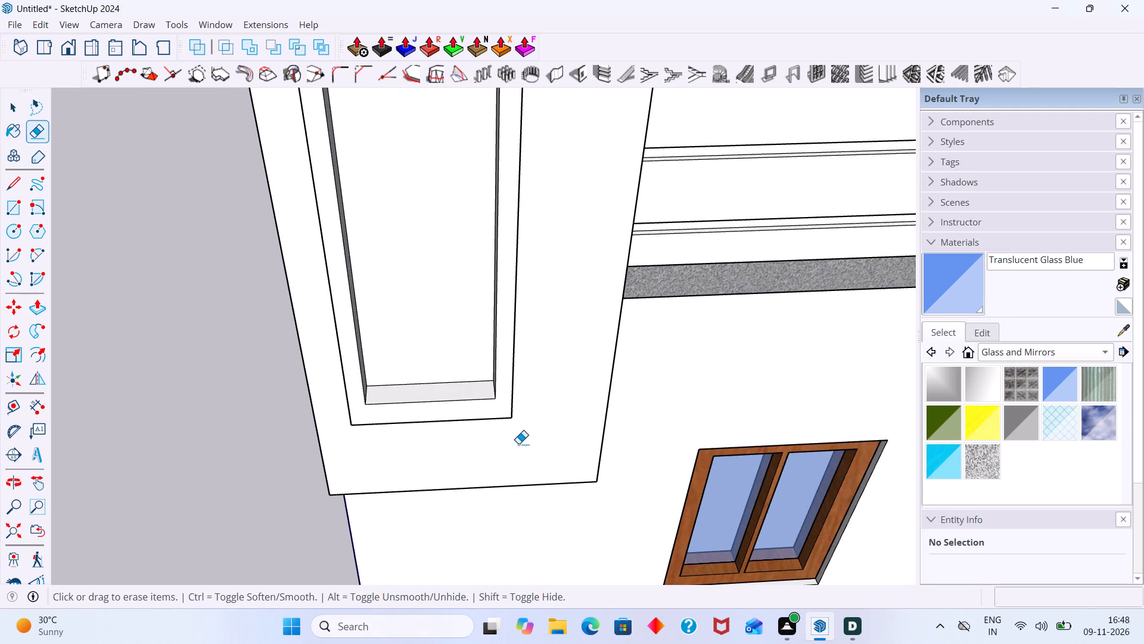
{"action": "key", "text": "space"}
Draw a rectangle about 1' 7" by 16' 6" across the tall window opening, between opposite reveal-corner midpoints, as the glass pane.
{"action": "scroll", "coordinate": [534, 415], "scroll_direction": "down", "scroll_amount": 20}
{"action": "scroll", "coordinate": [534, 415], "scroll_direction": "down", "scroll_amount": 1}
{"action": "middle_click_drag", "start_coordinate": [711, 390], "coordinate": [545, 370]}
{"action": "scroll", "coordinate": [576, 326], "scroll_direction": "up", "scroll_amount": 6}
{"action": "middle_click_drag", "start_coordinate": [568, 281], "coordinate": [547, 213]}
{"action": "scroll", "coordinate": [530, 236], "scroll_direction": "up", "scroll_amount": 3}
{"action": "middle_click_drag", "start_coordinate": [526, 228], "coordinate": [496, 0]}
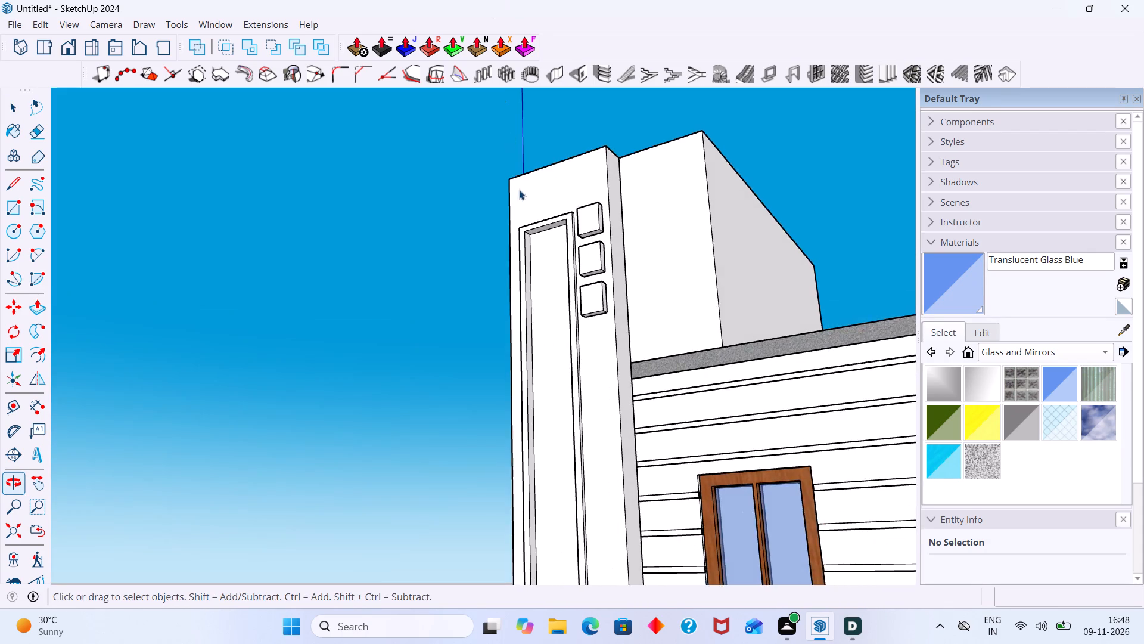
{"action": "scroll", "coordinate": [521, 213], "scroll_direction": "up", "scroll_amount": 3}
{"action": "key", "text": "r"}
{"action": "scroll", "coordinate": [585, 252], "scroll_direction": "up", "scroll_amount": 9}
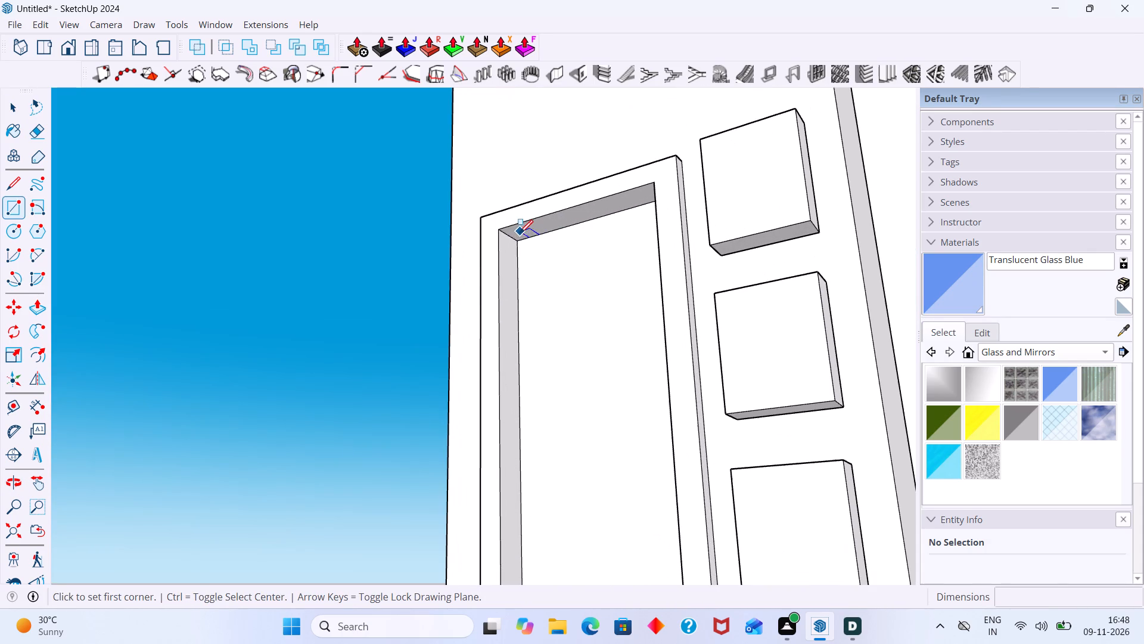
{"action": "scroll", "coordinate": [510, 236], "scroll_direction": "up", "scroll_amount": 5}
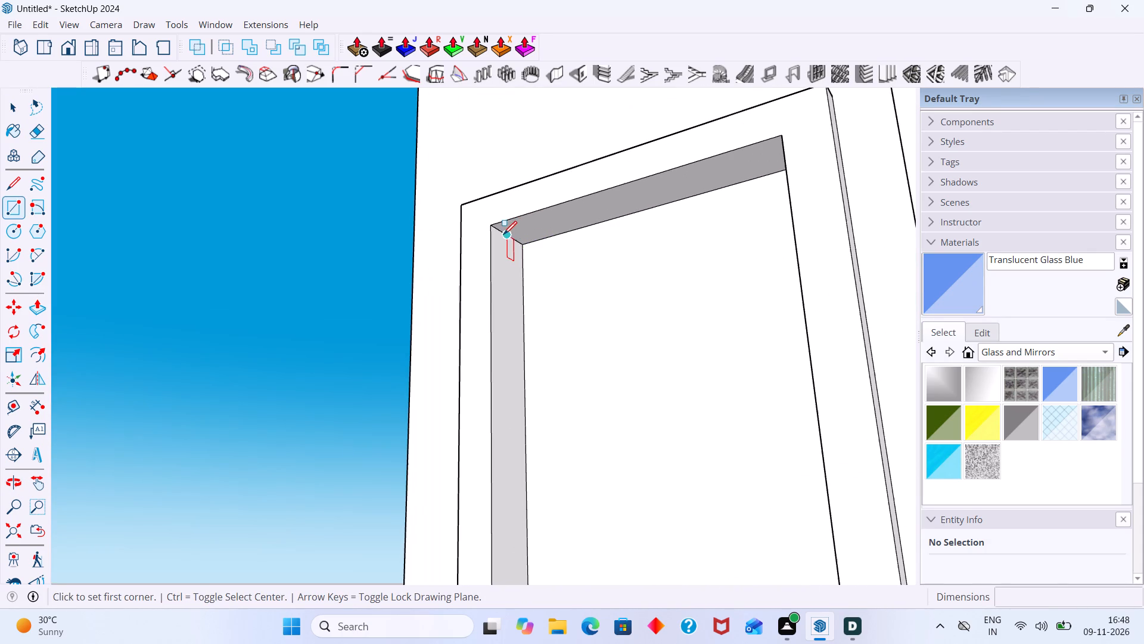
{"action": "left_click", "coordinate": [507, 234]}
{"action": "scroll", "coordinate": [536, 321], "scroll_direction": "down", "scroll_amount": 7}
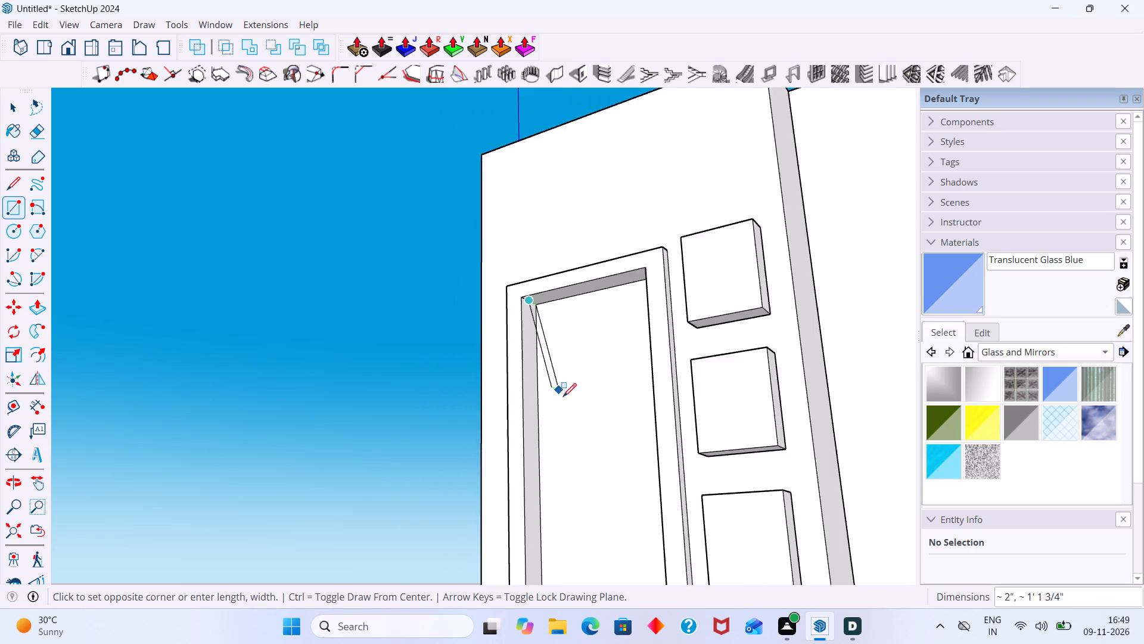
{"action": "scroll", "coordinate": [563, 397], "scroll_direction": "down", "scroll_amount": 5}
{"action": "middle_click_drag", "start_coordinate": [583, 416], "coordinate": [485, 246]}
{"action": "scroll", "coordinate": [483, 401], "scroll_direction": "down", "scroll_amount": 2}
{"action": "middle_click_drag", "start_coordinate": [423, 451], "coordinate": [682, 538]}
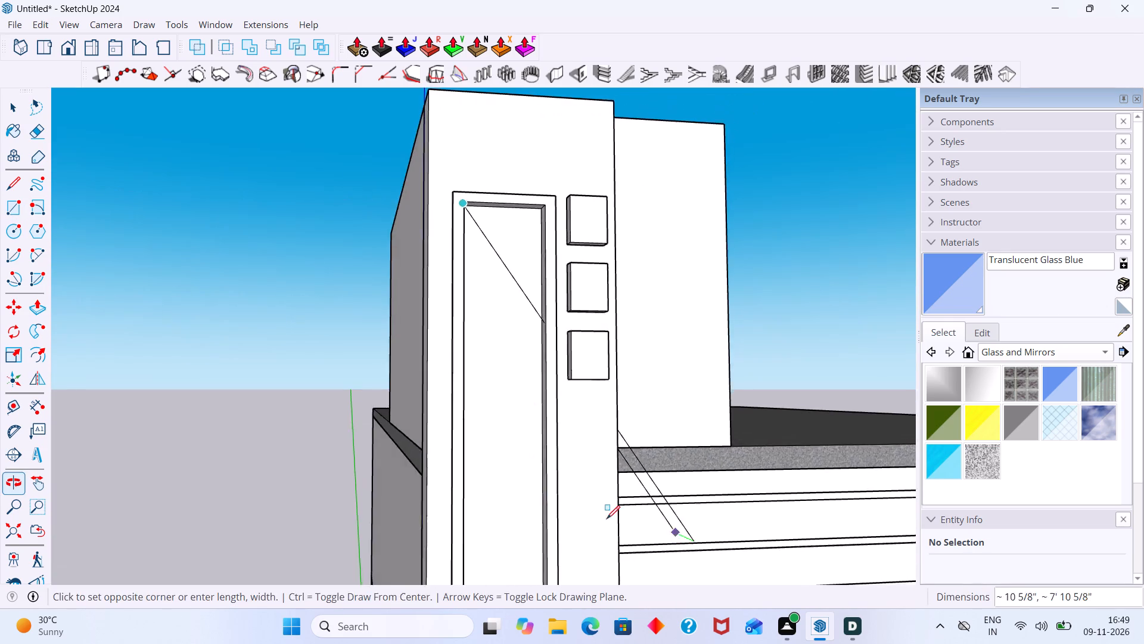
{"action": "scroll", "coordinate": [548, 503], "scroll_direction": "down", "scroll_amount": 3}
{"action": "middle_click_drag", "start_coordinate": [557, 510], "coordinate": [527, 225]}
{"action": "middle_click_drag", "start_coordinate": [542, 479], "coordinate": [552, 595]}
{"action": "middle_click_drag", "start_coordinate": [554, 519], "coordinate": [528, 281]}
{"action": "middle_click_drag", "start_coordinate": [467, 467], "coordinate": [687, 528]}
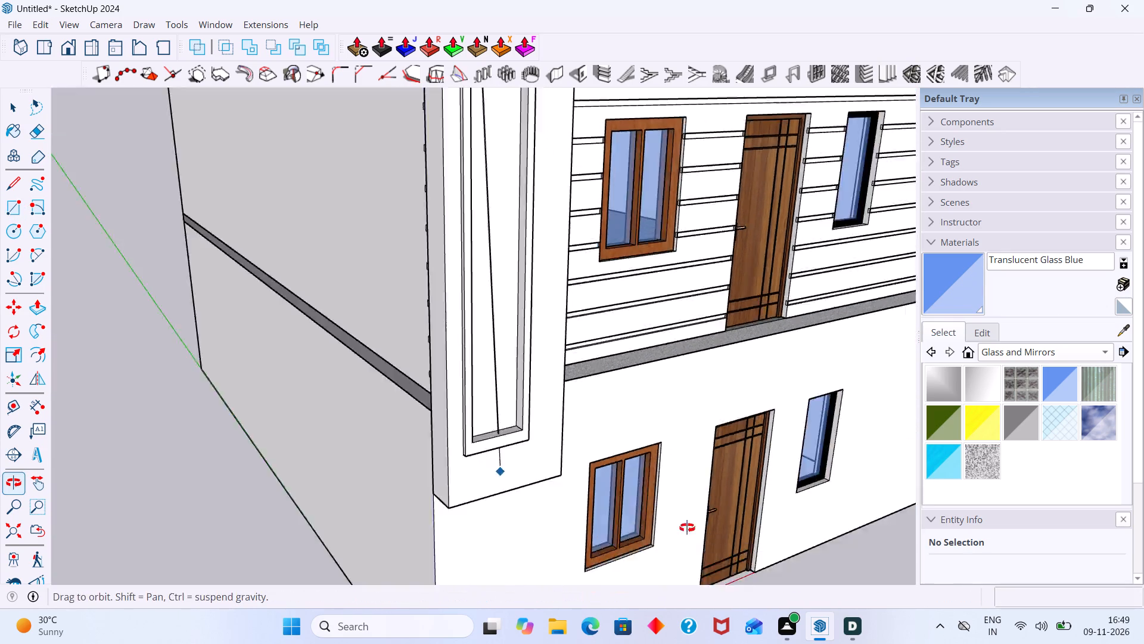
{"action": "middle_click_drag", "start_coordinate": [687, 528], "coordinate": [713, 533]}
{"action": "scroll", "coordinate": [638, 465], "scroll_direction": "up", "scroll_amount": 9}
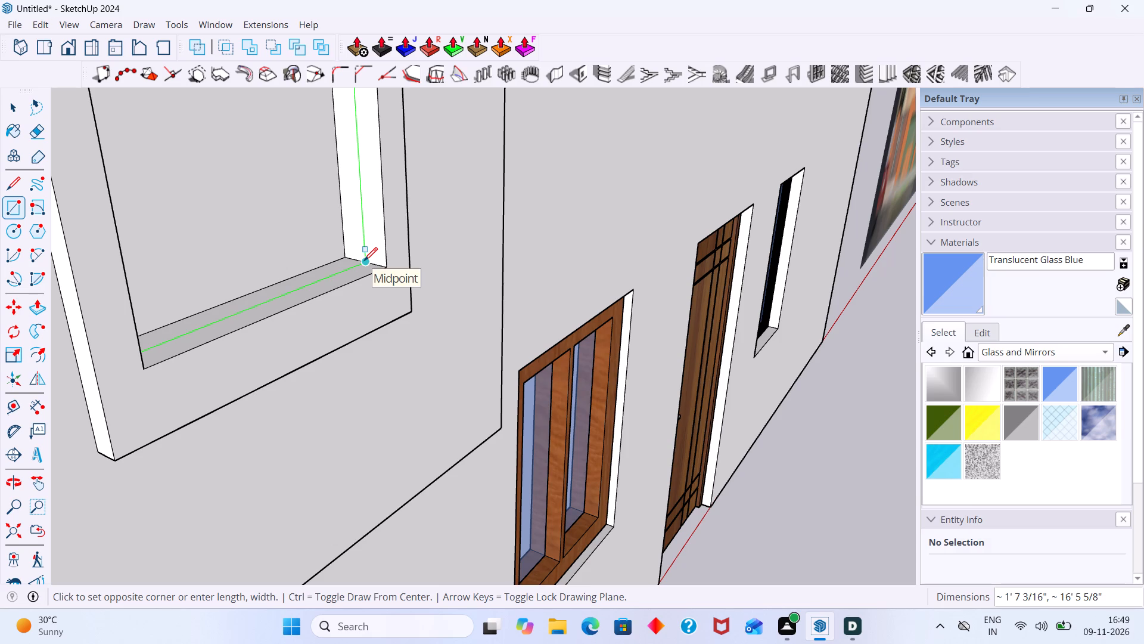
{"action": "left_click", "coordinate": [365, 260]}
{"action": "key", "text": "space"}
Paint the tall window's new pane with Translucent Glass Blue.
{"action": "scroll", "coordinate": [427, 269], "scroll_direction": "down", "scroll_amount": 10}
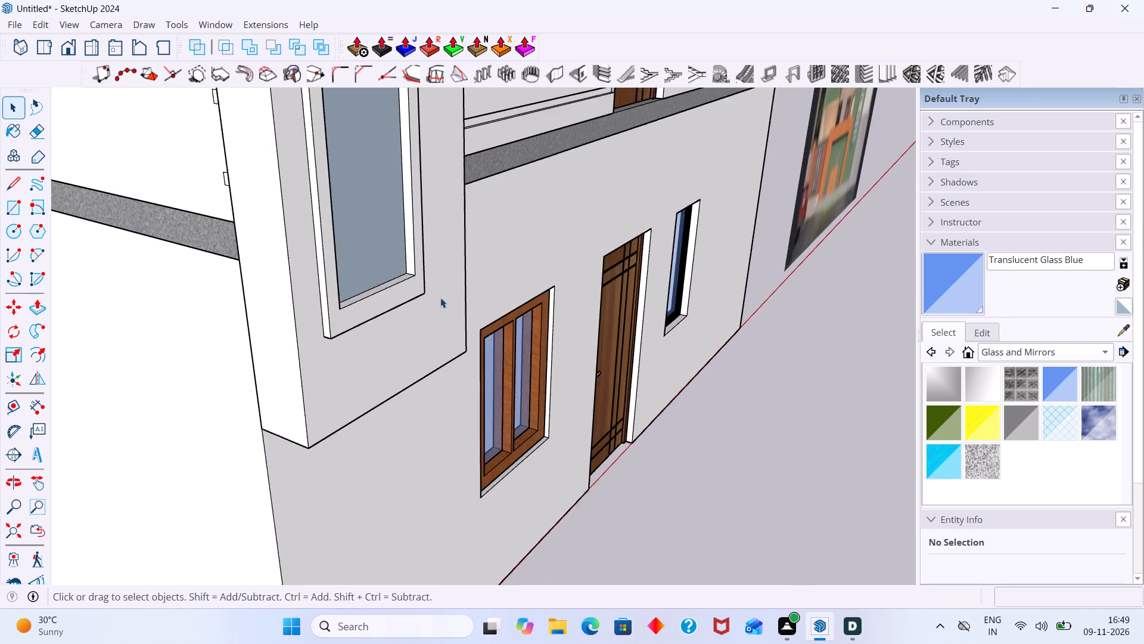
{"action": "scroll", "coordinate": [440, 298], "scroll_direction": "down", "scroll_amount": 1}
{"action": "left_click", "coordinate": [391, 247]}
{"action": "left_click", "coordinate": [950, 294]}
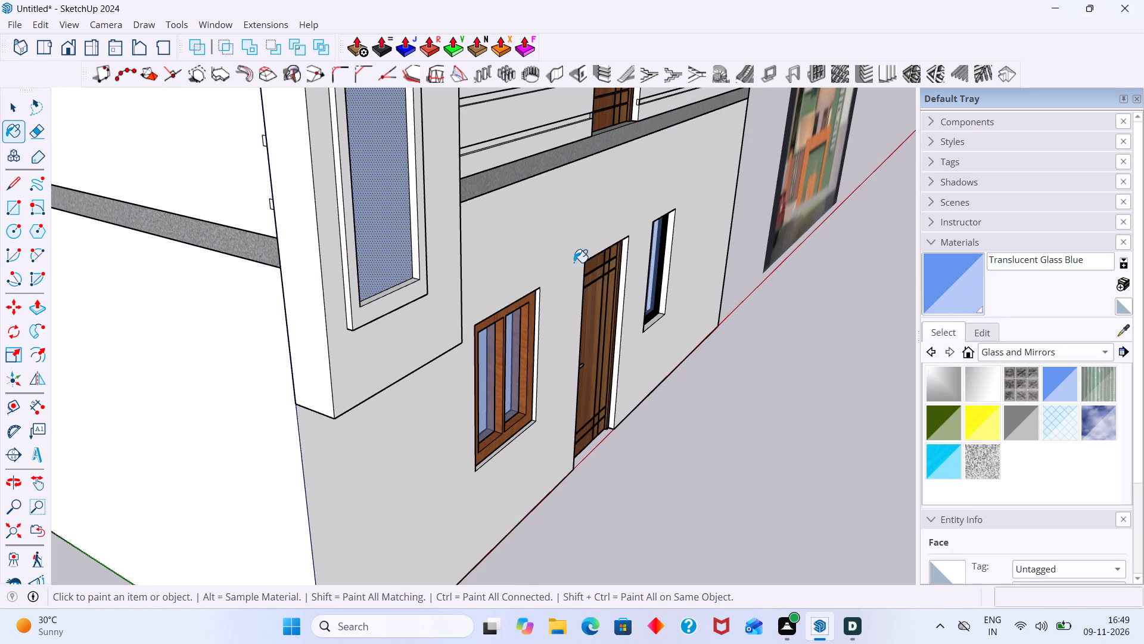
{"action": "left_click", "coordinate": [402, 261]}
{"action": "key", "text": "space"}
{"action": "scroll", "coordinate": [499, 305], "scroll_direction": "down", "scroll_amount": 11}
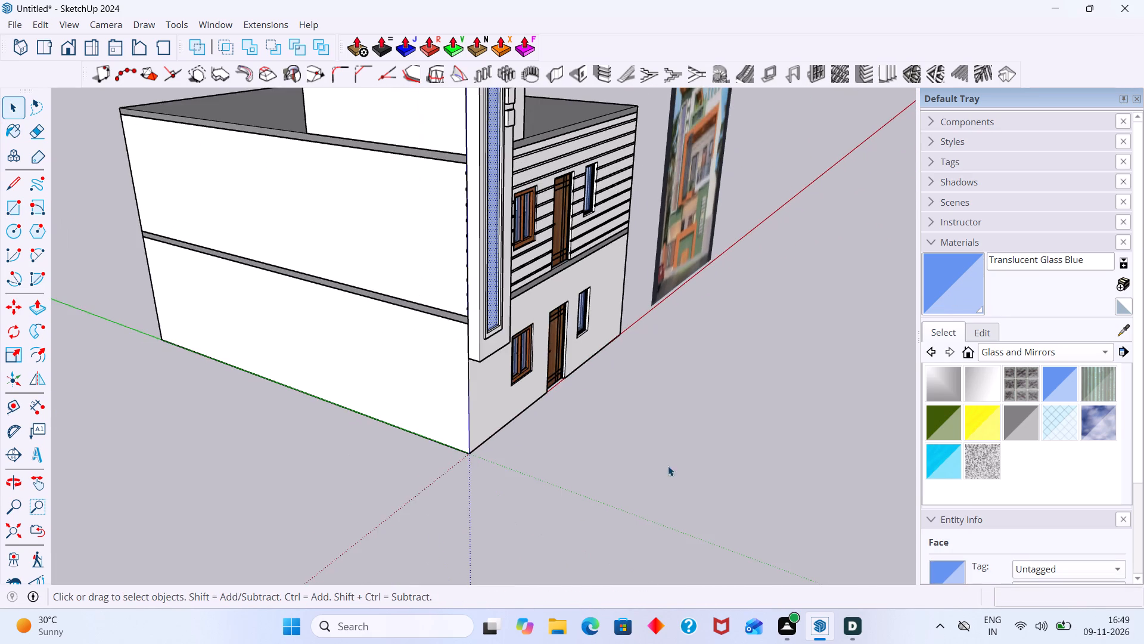
{"action": "middle_click_drag", "start_coordinate": [604, 442], "coordinate": [353, 440]}
{"action": "left_click", "coordinate": [477, 494]}
Examine the upper floor and roof frame in the reference elevation image and compare them with the modelled facade.
{"action": "scroll", "coordinate": [458, 401], "scroll_direction": "down", "scroll_amount": 3}
{"action": "middle_click_drag", "start_coordinate": [470, 352], "coordinate": [469, 363], "text": "shift"}
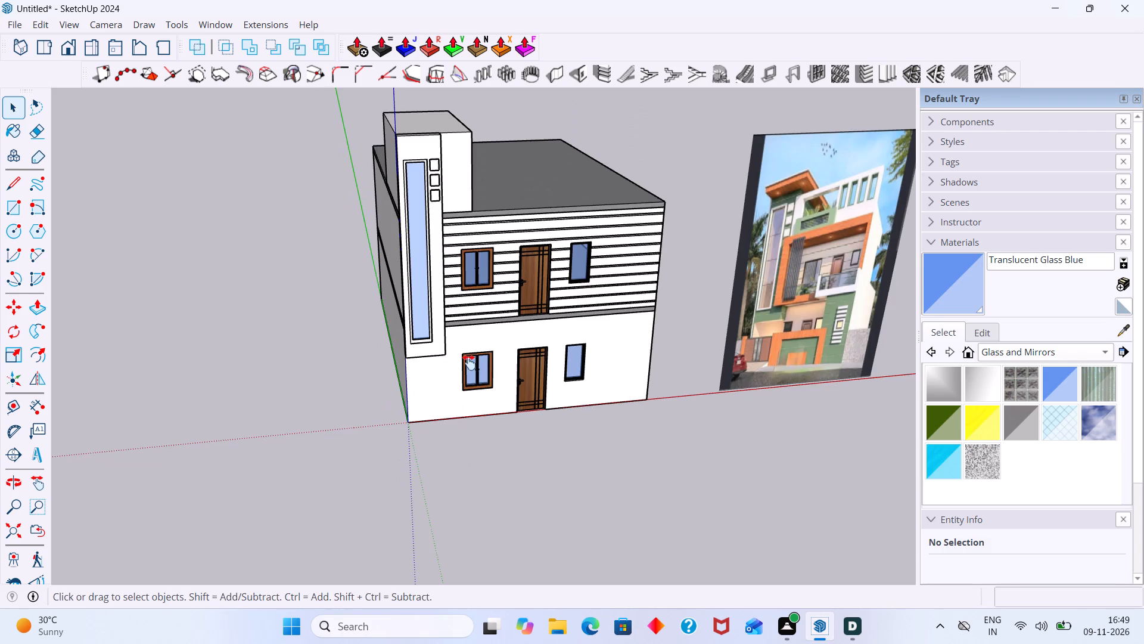
{"action": "middle_click_drag", "start_coordinate": [469, 363], "coordinate": [412, 503], "text": "shift"}
{"action": "middle_click_drag", "start_coordinate": [460, 404], "coordinate": [407, 348], "text": "shift"}
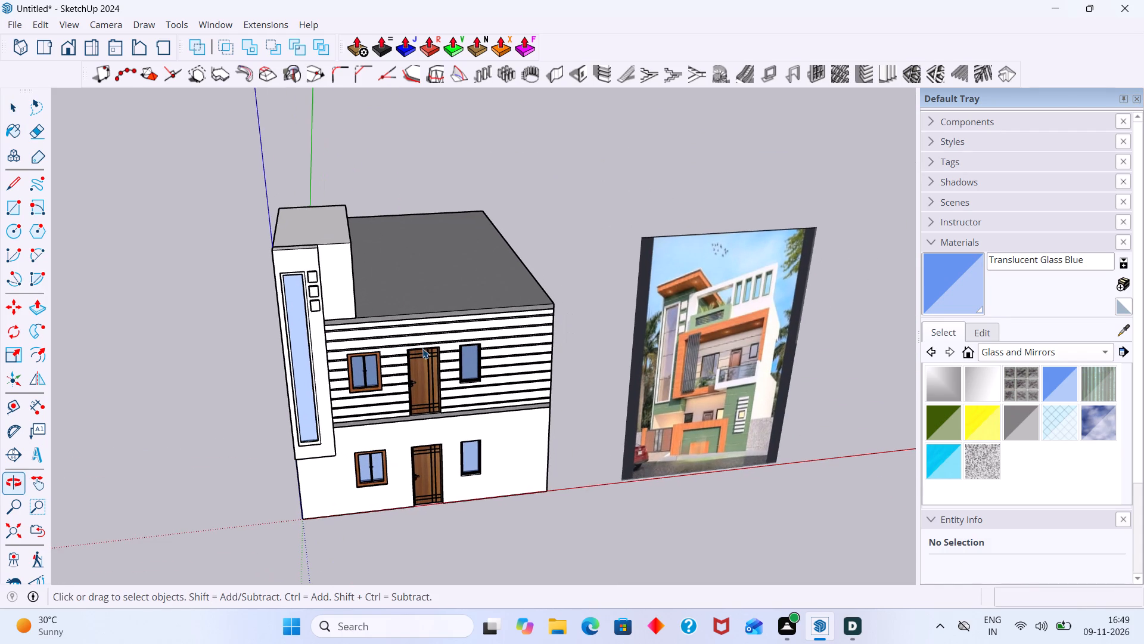
{"action": "scroll", "coordinate": [346, 322], "scroll_direction": "up", "scroll_amount": 3}
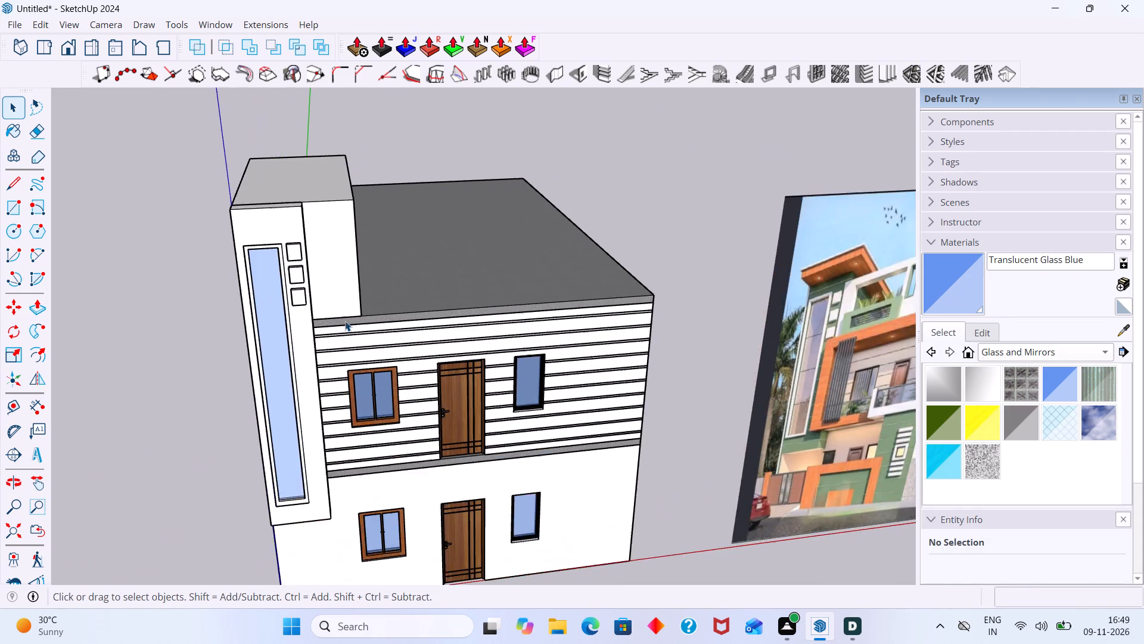
{"action": "scroll", "coordinate": [345, 321], "scroll_direction": "up", "scroll_amount": 9}
{"action": "scroll", "coordinate": [343, 340], "scroll_direction": "down", "scroll_amount": 14}
{"action": "scroll", "coordinate": [663, 364], "scroll_direction": "up", "scroll_amount": 10}
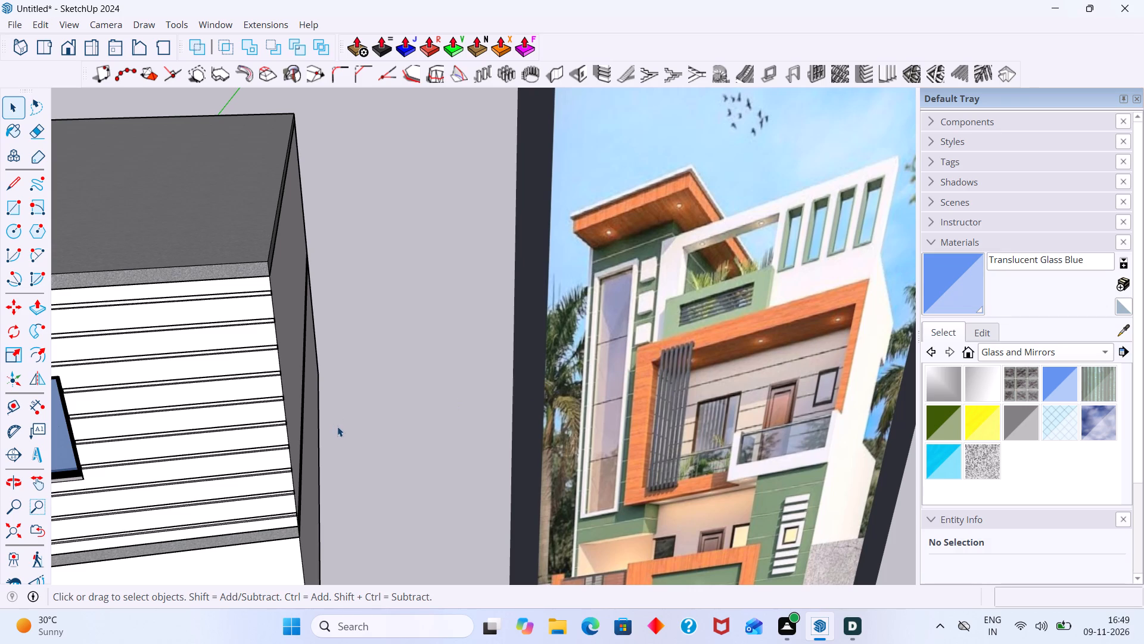
{"action": "middle_click_drag", "start_coordinate": [337, 426], "coordinate": [521, 402], "text": "shift"}
{"action": "scroll", "coordinate": [511, 407], "scroll_direction": "down", "scroll_amount": 5}
{"action": "middle_click_drag", "start_coordinate": [448, 413], "coordinate": [386, 404], "text": "shift"}
{"action": "middle_click_drag", "start_coordinate": [279, 332], "coordinate": [279, 342]}
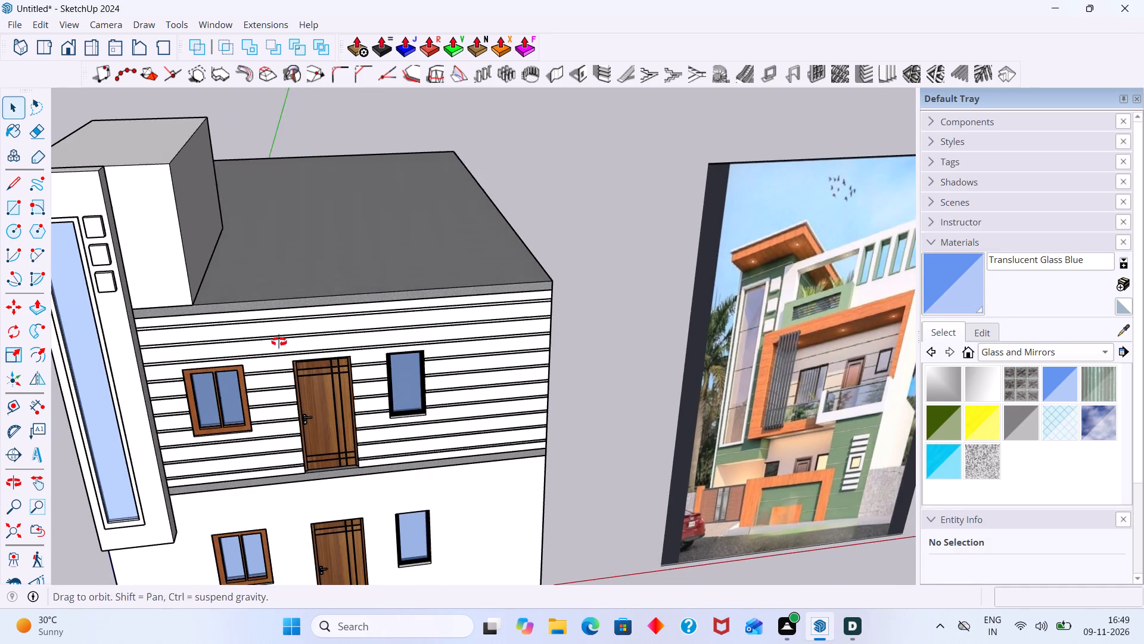
{"action": "middle_click_drag", "start_coordinate": [279, 342], "coordinate": [276, 349]}
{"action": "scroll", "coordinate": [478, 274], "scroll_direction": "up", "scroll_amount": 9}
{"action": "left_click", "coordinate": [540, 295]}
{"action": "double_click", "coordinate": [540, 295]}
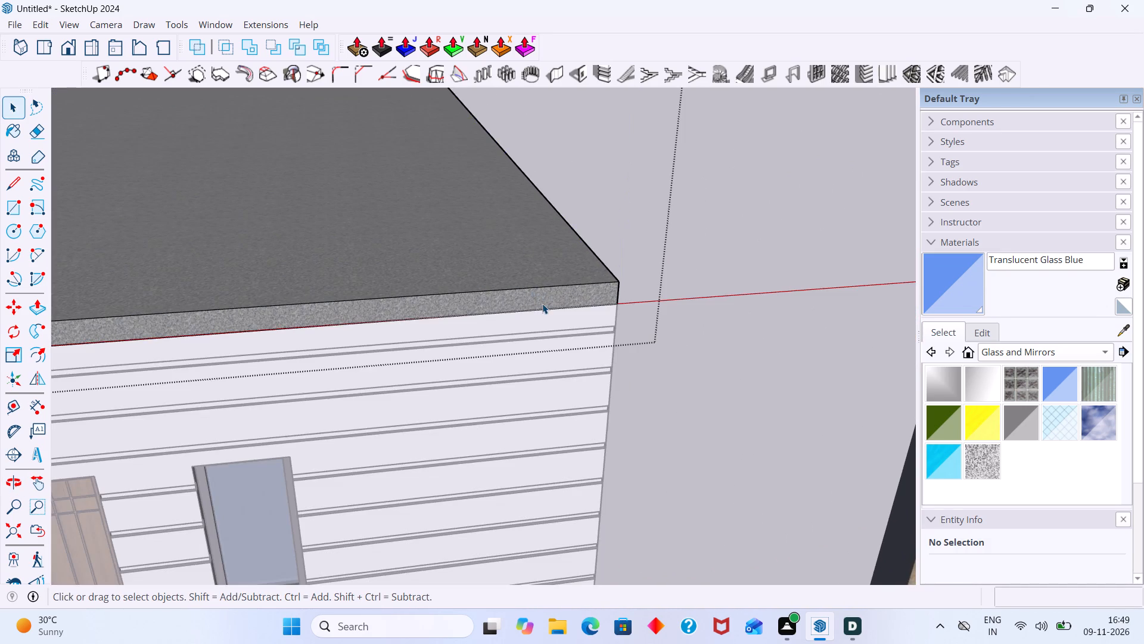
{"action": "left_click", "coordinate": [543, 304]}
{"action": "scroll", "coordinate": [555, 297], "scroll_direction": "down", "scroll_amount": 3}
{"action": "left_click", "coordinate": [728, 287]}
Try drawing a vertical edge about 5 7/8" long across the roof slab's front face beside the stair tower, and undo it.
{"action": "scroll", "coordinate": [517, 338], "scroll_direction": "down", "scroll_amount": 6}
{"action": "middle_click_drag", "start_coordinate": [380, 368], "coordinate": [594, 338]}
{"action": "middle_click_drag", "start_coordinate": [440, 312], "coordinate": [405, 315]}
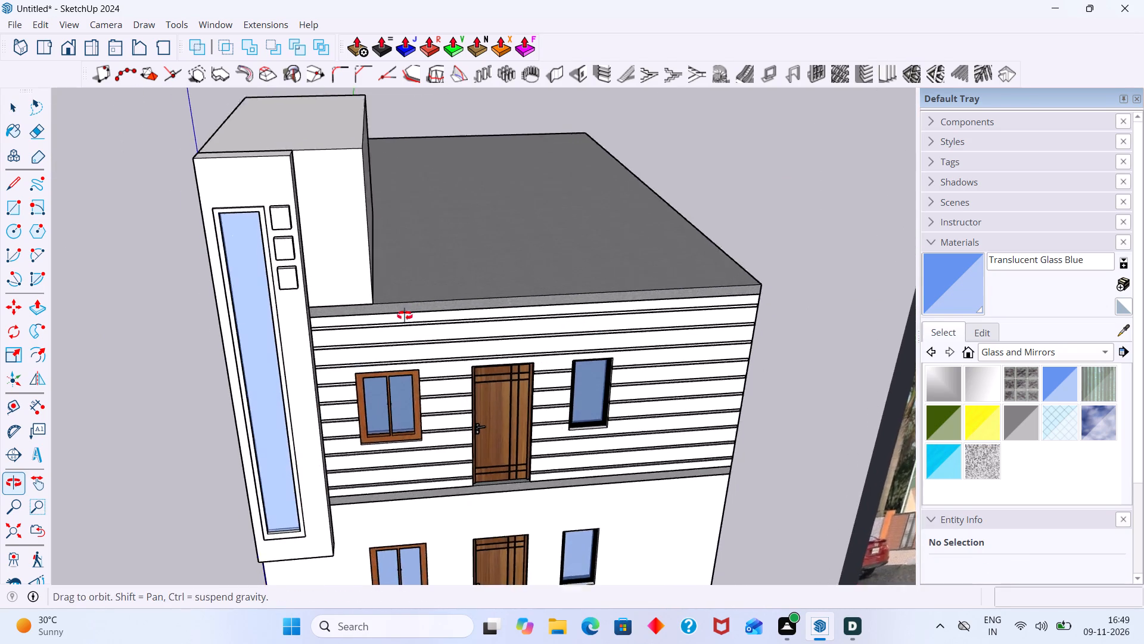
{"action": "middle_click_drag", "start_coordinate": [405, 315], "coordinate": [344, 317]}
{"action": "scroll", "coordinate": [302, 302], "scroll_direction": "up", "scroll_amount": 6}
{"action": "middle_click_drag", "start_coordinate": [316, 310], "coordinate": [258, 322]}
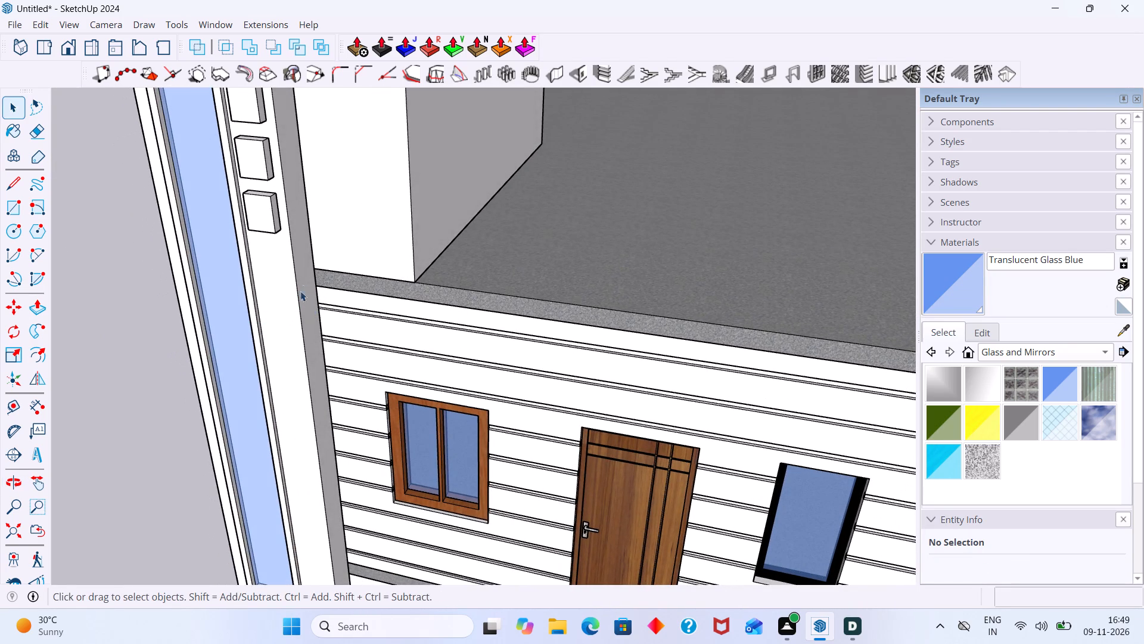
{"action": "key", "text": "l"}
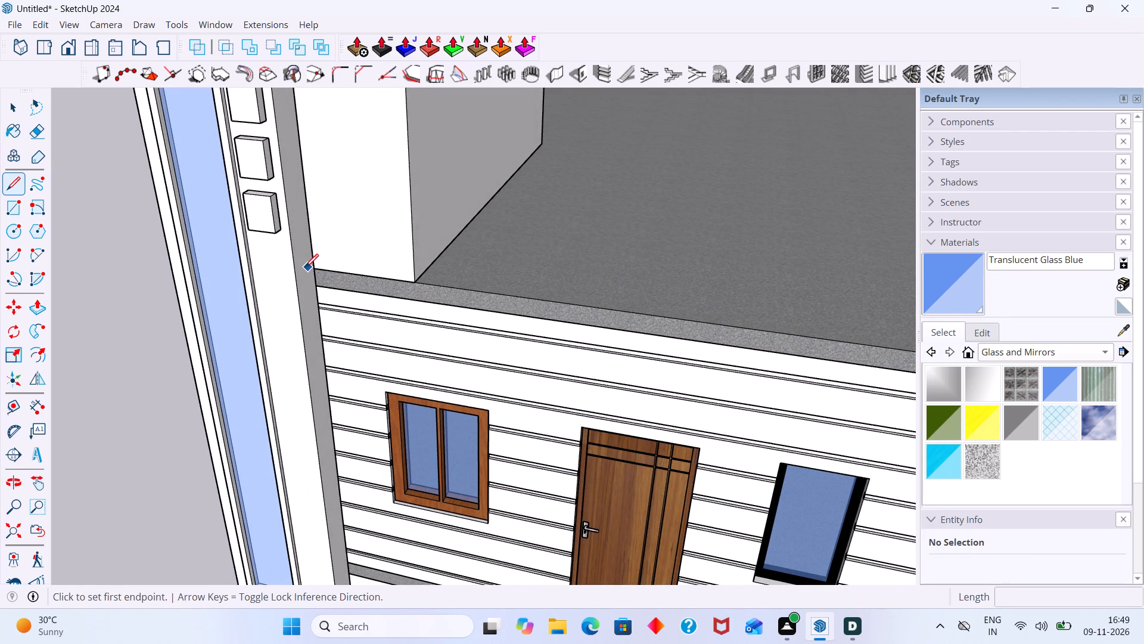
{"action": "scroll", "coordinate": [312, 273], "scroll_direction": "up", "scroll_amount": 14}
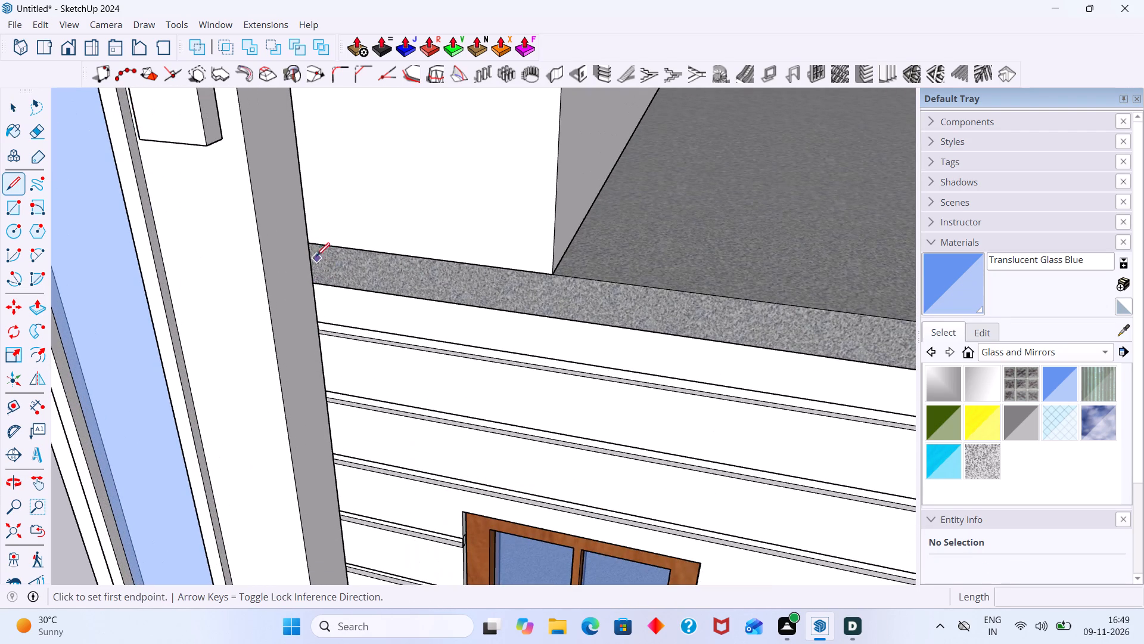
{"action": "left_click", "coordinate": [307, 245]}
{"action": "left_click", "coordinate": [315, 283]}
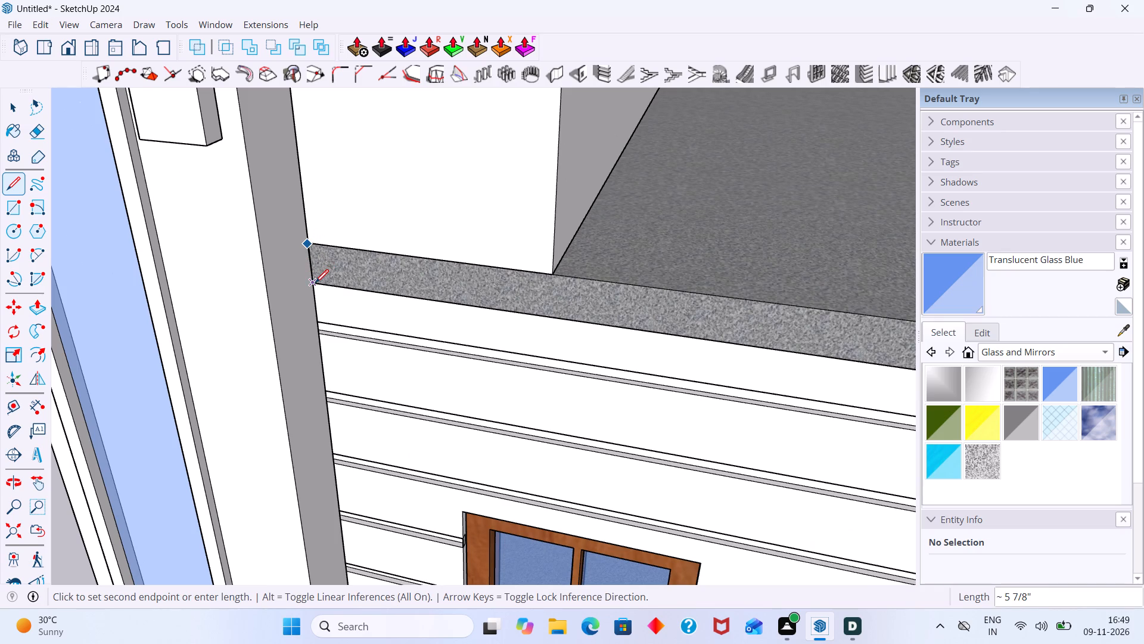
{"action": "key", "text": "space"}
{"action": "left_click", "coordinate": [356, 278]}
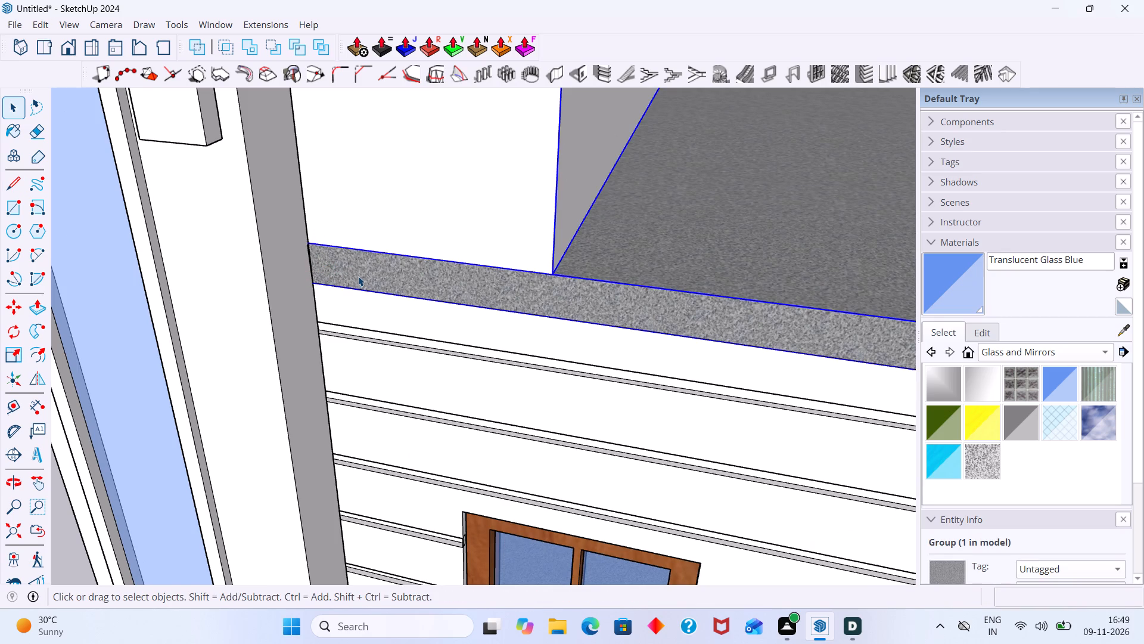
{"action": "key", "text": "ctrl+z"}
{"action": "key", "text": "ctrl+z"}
Inside the roof slab's group, draw a vertical edge across the slab's front face where it meets the stair tower.
{"action": "scroll", "coordinate": [374, 285], "scroll_direction": "down", "scroll_amount": 3}
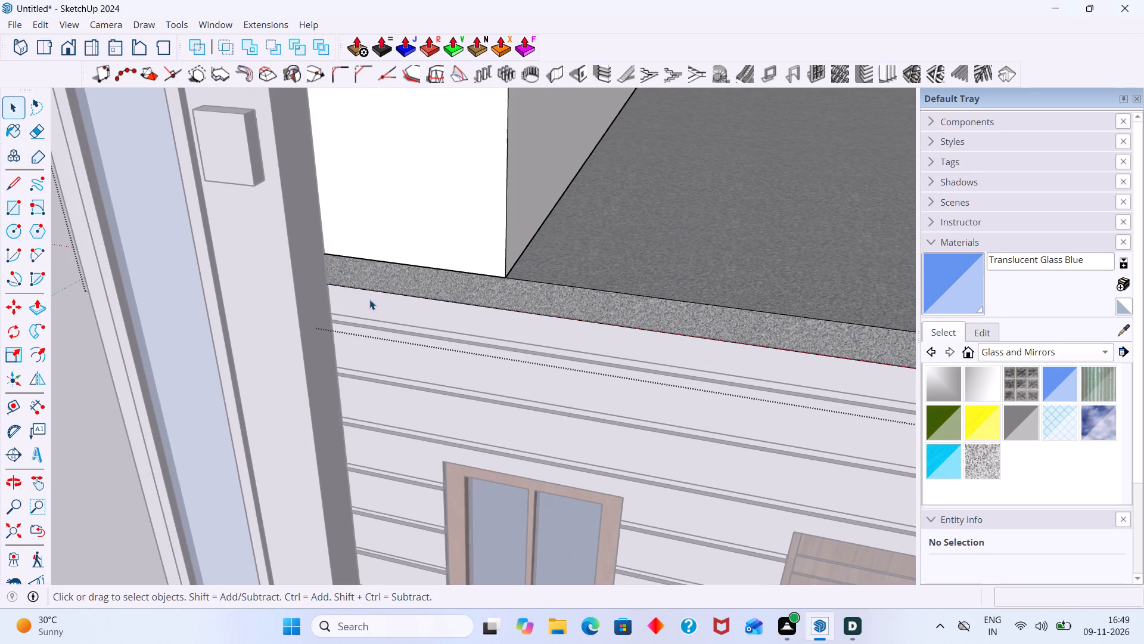
{"action": "key", "text": "space"}
{"action": "left_click", "coordinate": [97, 402]}
{"action": "scroll", "coordinate": [347, 319], "scroll_direction": "up", "scroll_amount": 3}
{"action": "double_click", "coordinate": [373, 265]}
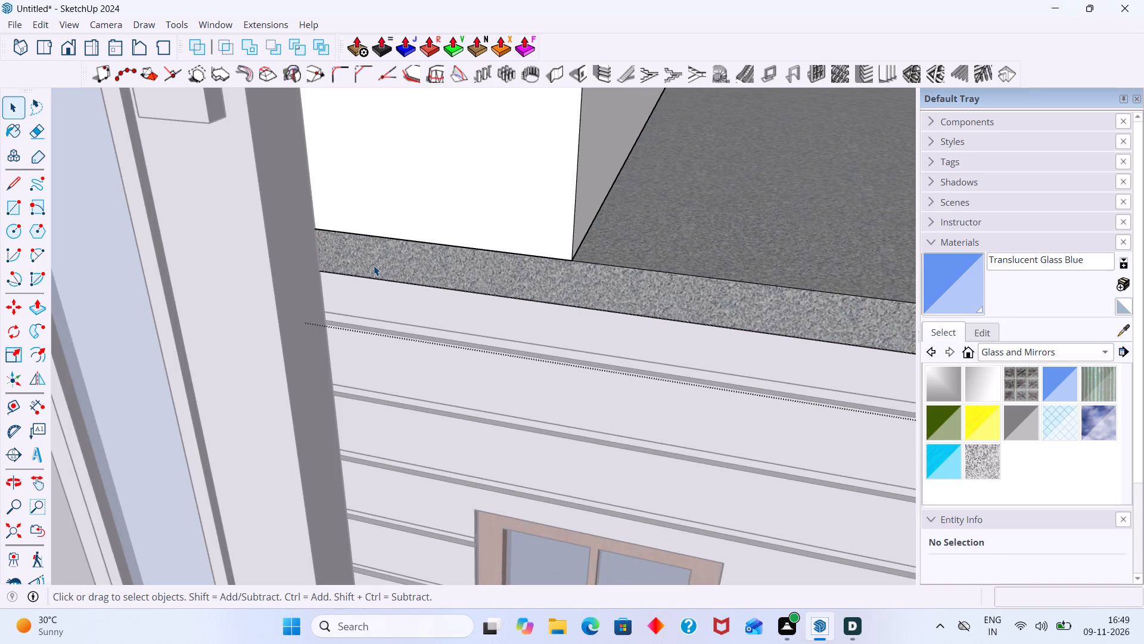
{"action": "left_click", "coordinate": [374, 265]}
{"action": "key", "text": "l"}
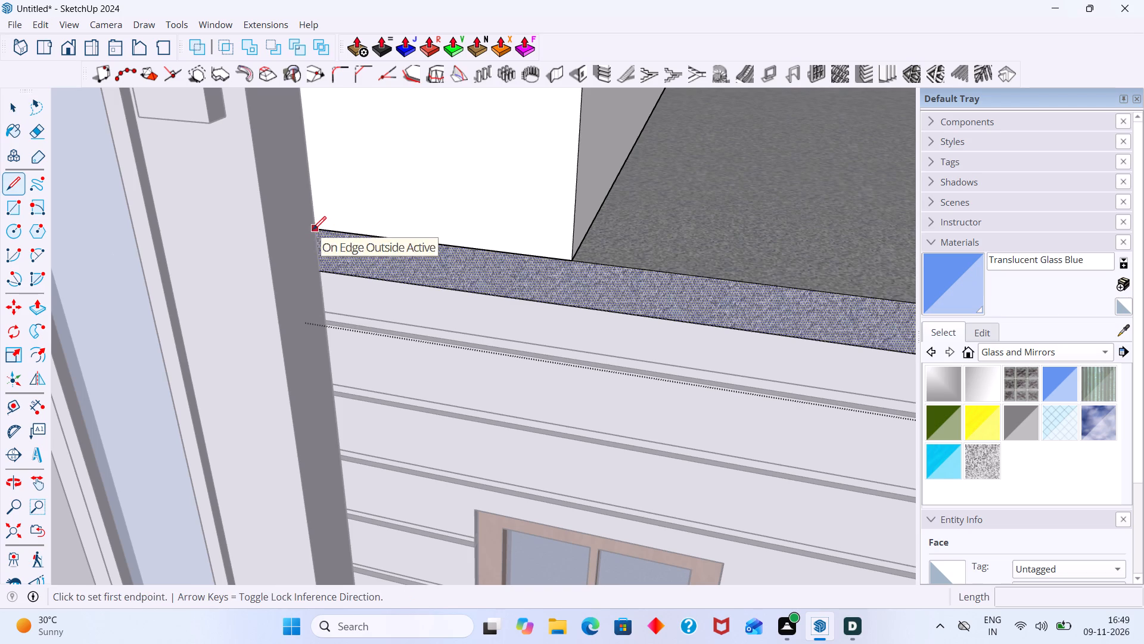
{"action": "left_click", "coordinate": [313, 230]}
{"action": "left_click", "coordinate": [318, 273]}
{"action": "key", "text": "space"}
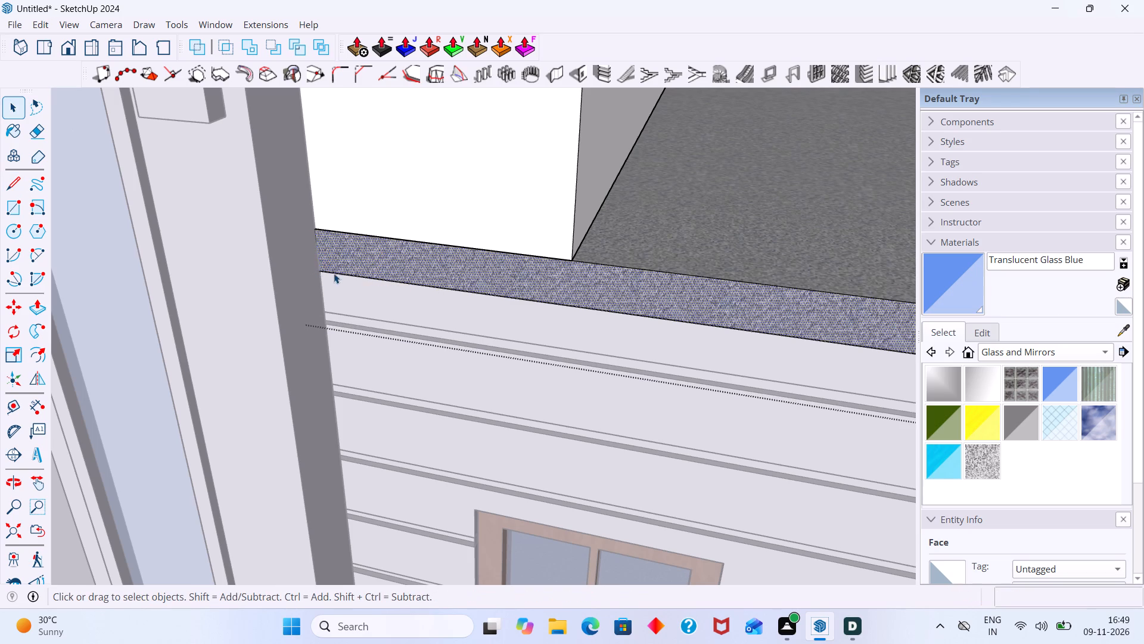
Push/Pull the roof slab's front face outward about 11 1/8", in line with the stair tower's front edge.
{"action": "double_click", "coordinate": [403, 271]}
{"action": "key", "text": "p"}
{"action": "left_click", "coordinate": [410, 270]}
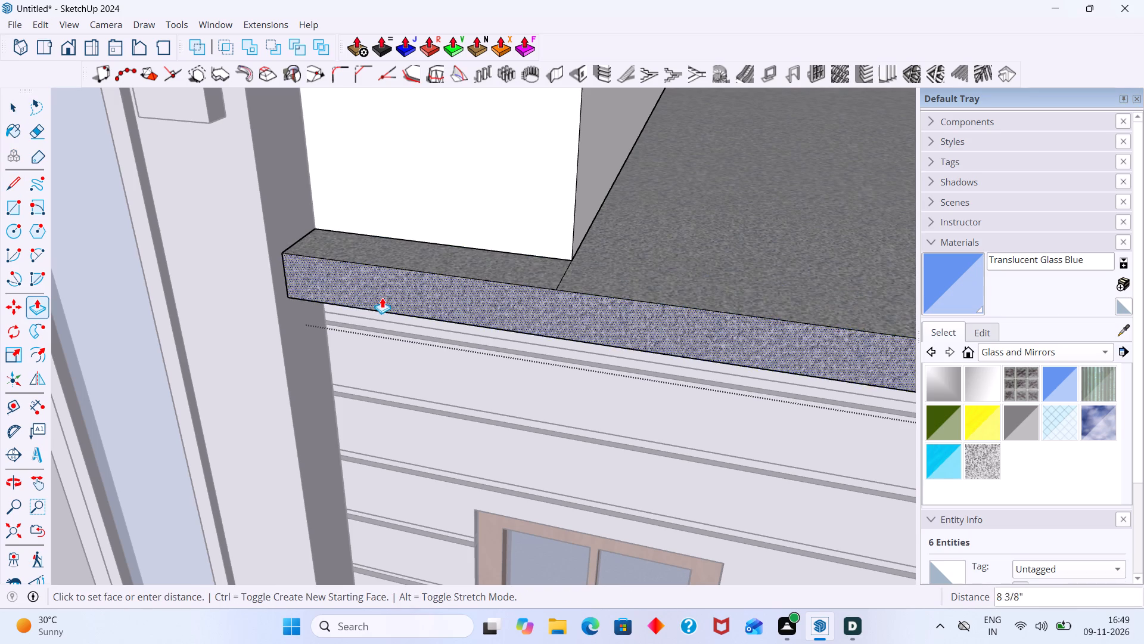
{"action": "scroll", "coordinate": [381, 300], "scroll_direction": "down", "scroll_amount": 20}
{"action": "scroll", "coordinate": [381, 300], "scroll_direction": "down", "scroll_amount": 3}
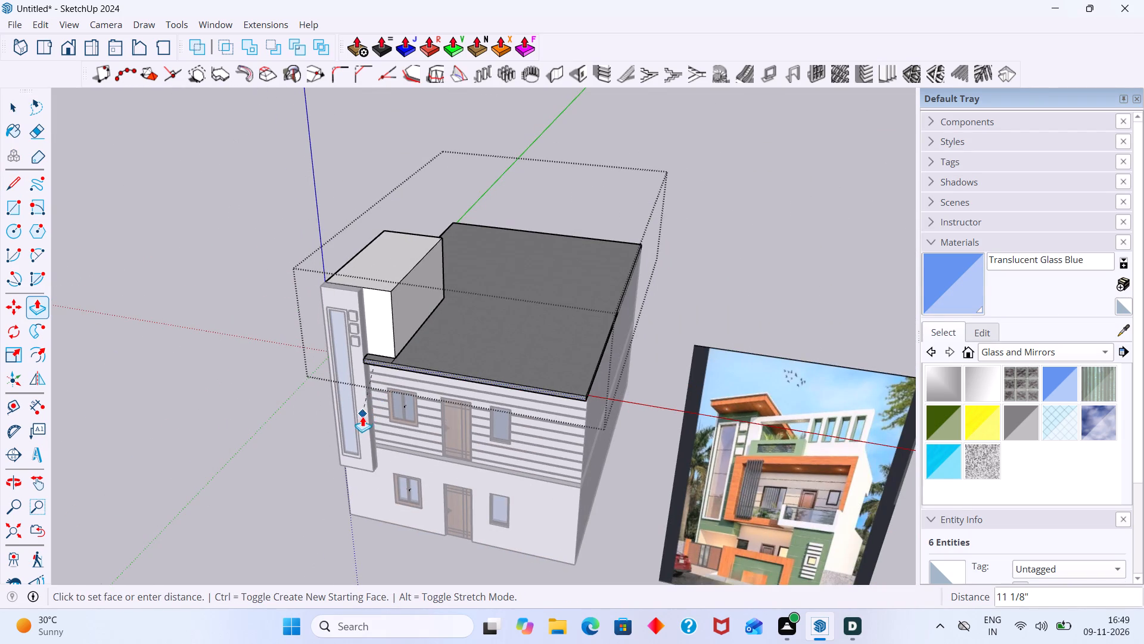
{"action": "middle_click_drag", "start_coordinate": [335, 393], "coordinate": [425, 404]}
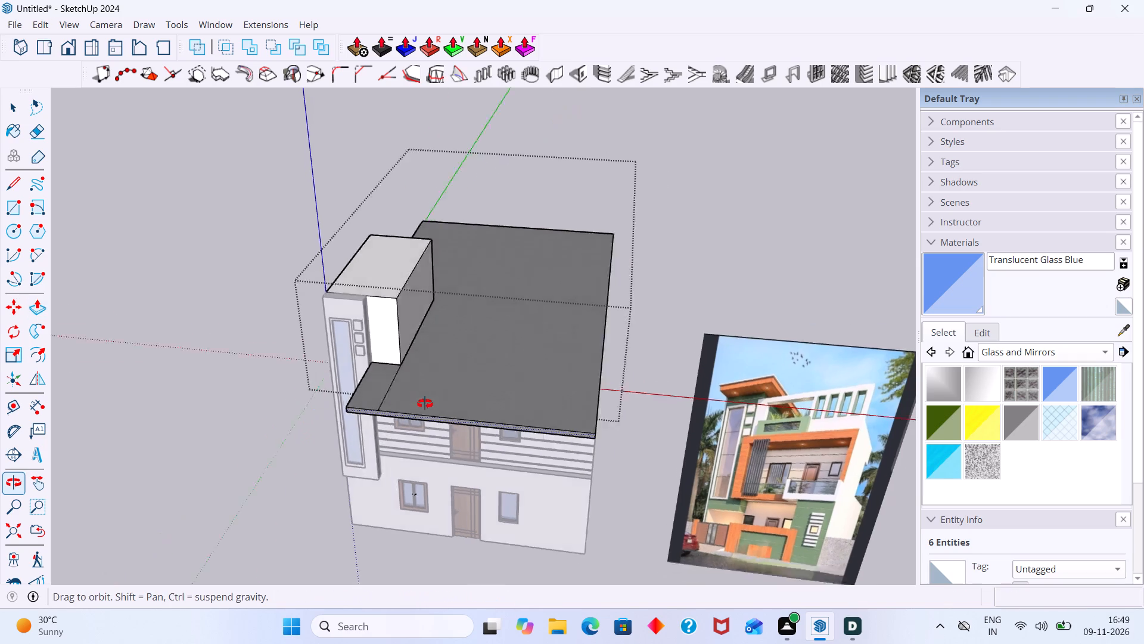
{"action": "middle_click_drag", "start_coordinate": [425, 404], "coordinate": [459, 350]}
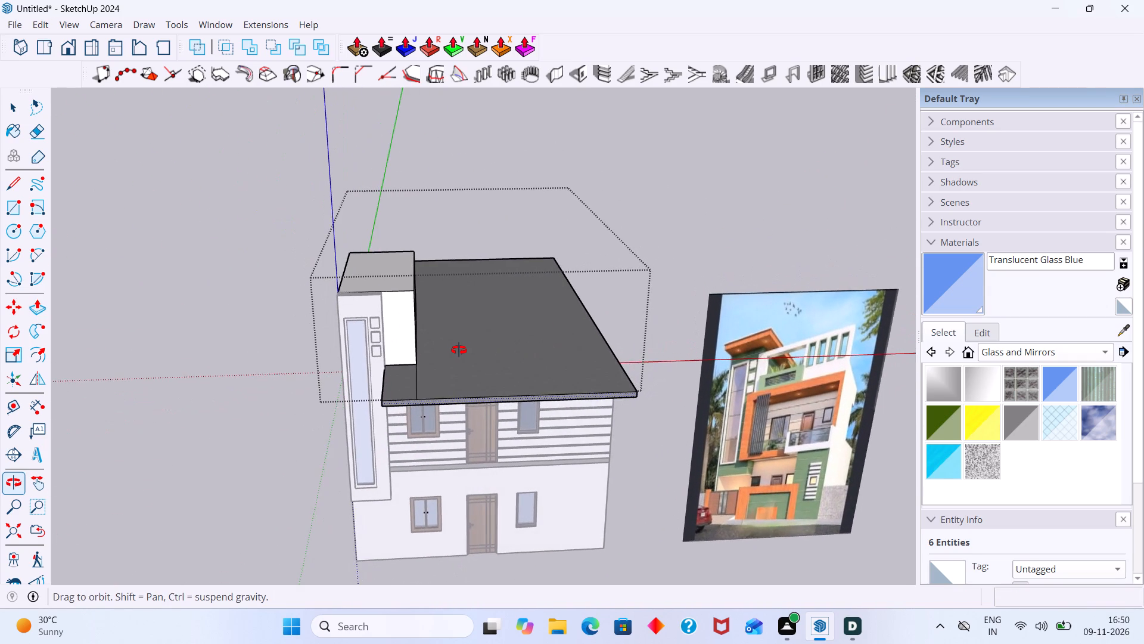
{"action": "middle_click_drag", "start_coordinate": [459, 350], "coordinate": [450, 352]}
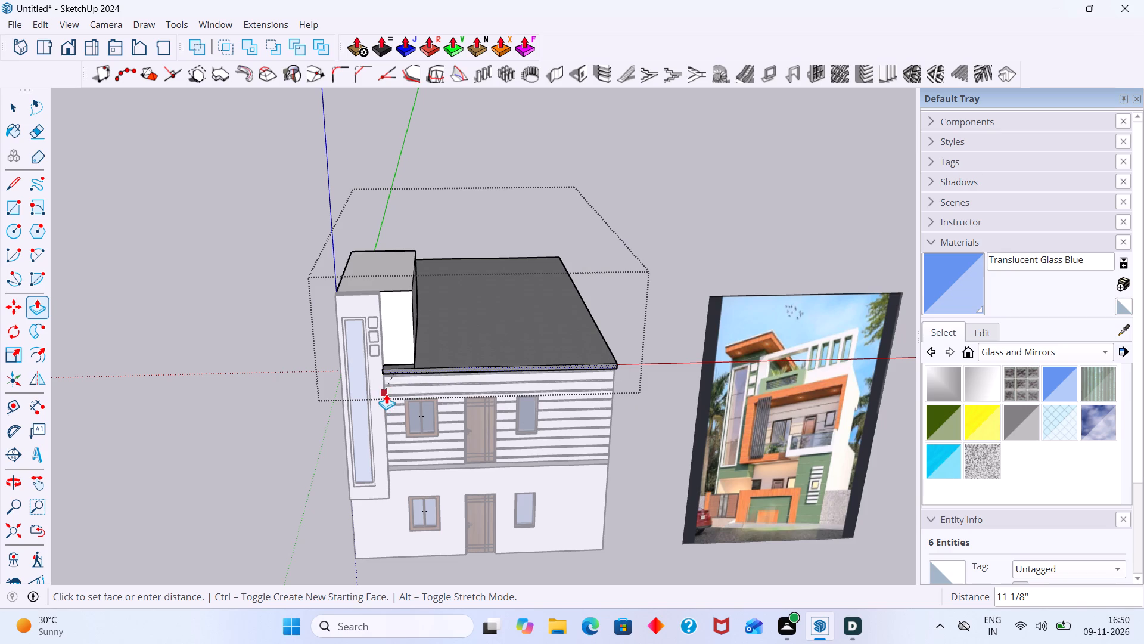
{"action": "scroll", "coordinate": [382, 380], "scroll_direction": "up", "scroll_amount": 20}
{"action": "scroll", "coordinate": [382, 380], "scroll_direction": "up", "scroll_amount": 5}
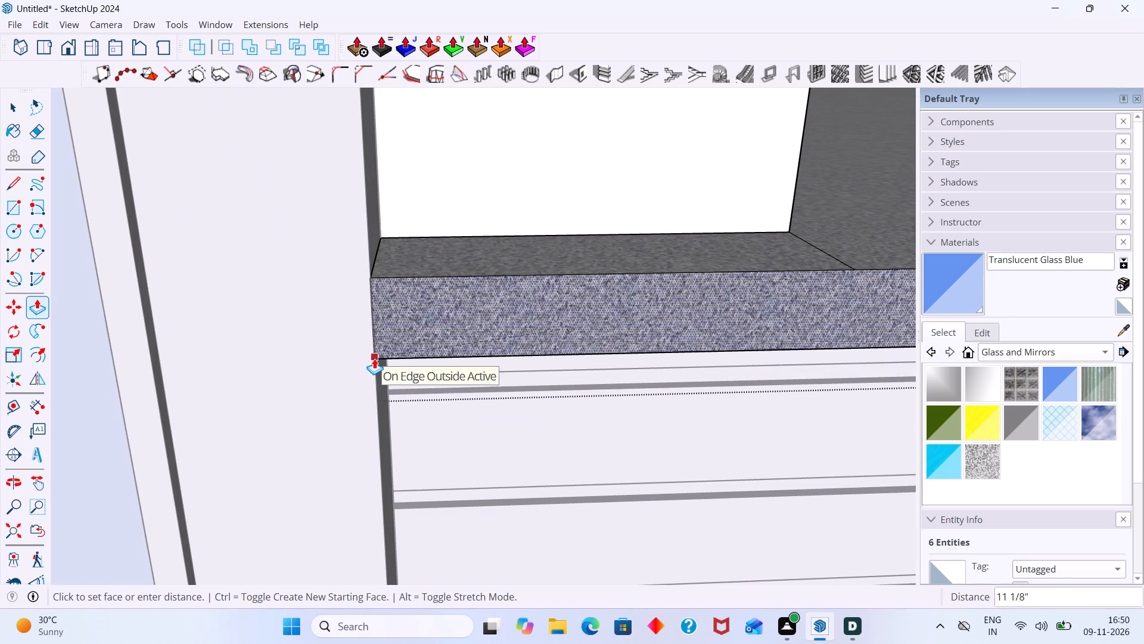
{"action": "left_click", "coordinate": [374, 358]}
{"action": "key", "text": "space"}
Delete the leftover short edge on top of the slab's extension near the roof block's corner, and leave the group.
{"action": "scroll", "coordinate": [409, 348], "scroll_direction": "down", "scroll_amount": 12}
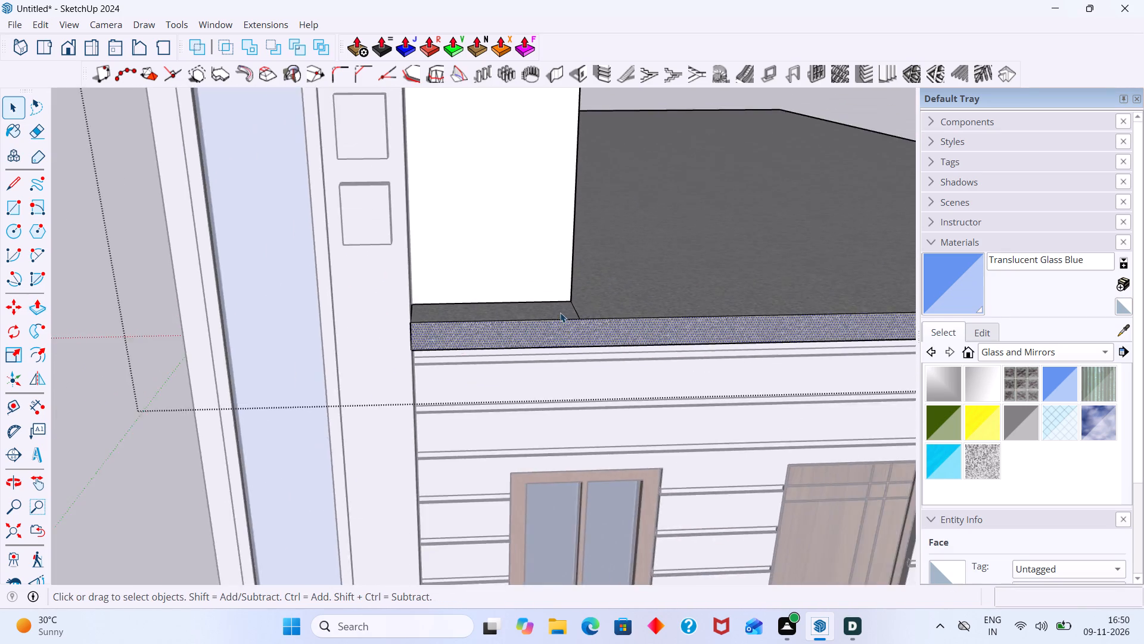
{"action": "scroll", "coordinate": [560, 312], "scroll_direction": "down", "scroll_amount": 2}
{"action": "middle_click_drag", "start_coordinate": [590, 343], "coordinate": [554, 409]}
{"action": "scroll", "coordinate": [558, 349], "scroll_direction": "up", "scroll_amount": 6}
{"action": "left_click", "coordinate": [573, 313]}
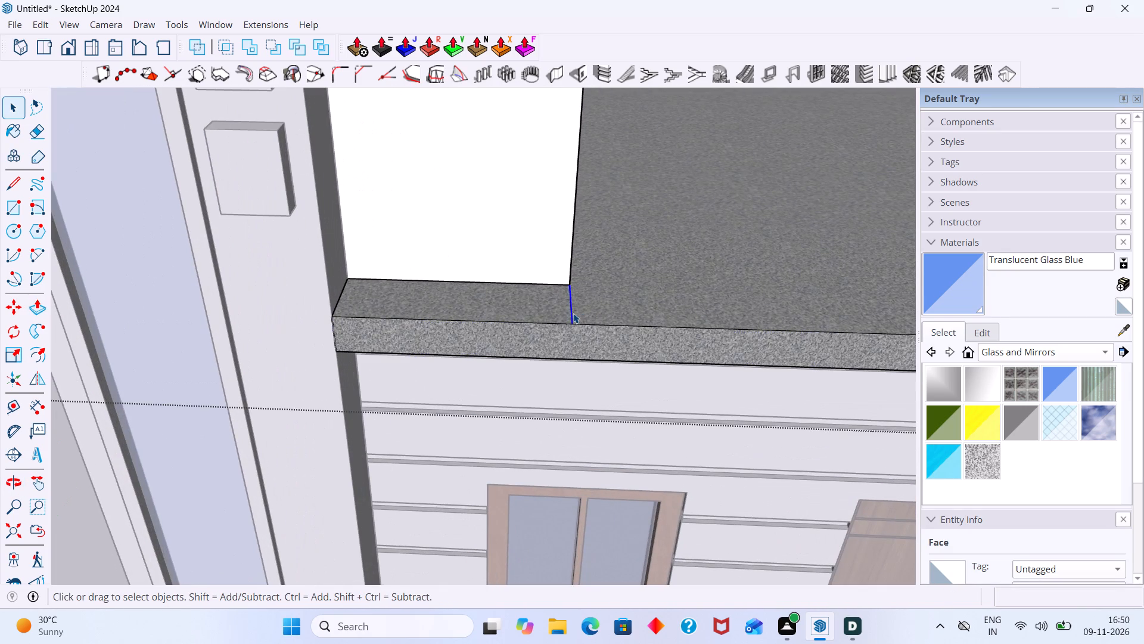
{"action": "key", "text": "Delete"}
{"action": "scroll", "coordinate": [573, 314], "scroll_direction": "down", "scroll_amount": 20}
{"action": "scroll", "coordinate": [573, 314], "scroll_direction": "down", "scroll_amount": 1}
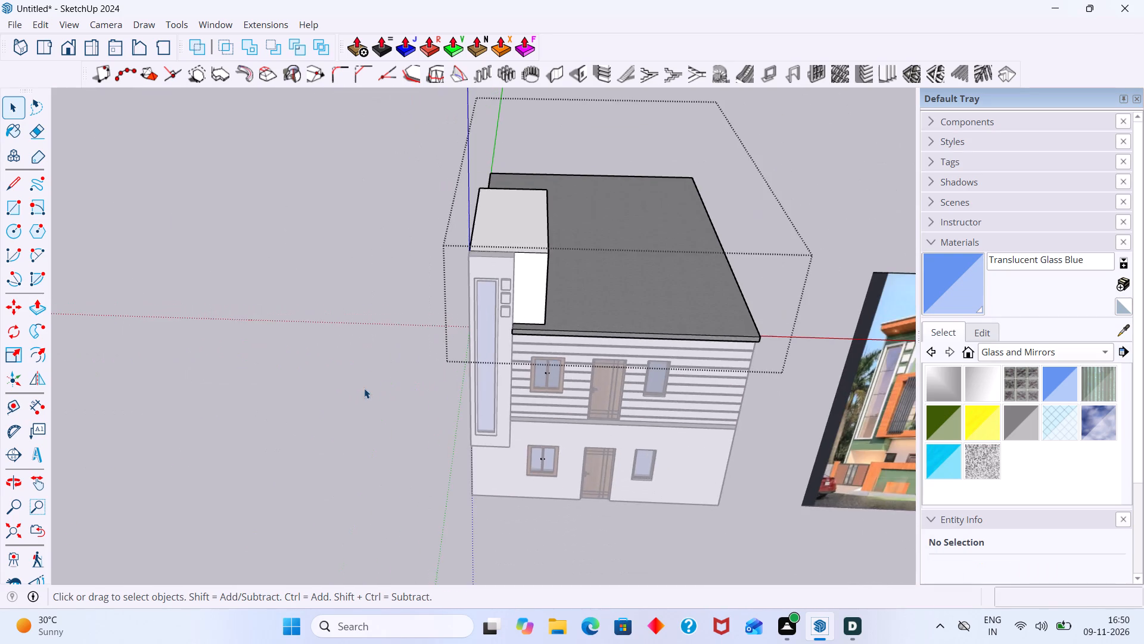
{"action": "left_click", "coordinate": [363, 388]}
Examine the upper-floor frame and roof overhang in the reference elevation image and compare them with the modelled facade.
{"action": "scroll", "coordinate": [644, 294], "scroll_direction": "up", "scroll_amount": 5}
{"action": "scroll", "coordinate": [627, 318], "scroll_direction": "down", "scroll_amount": 10}
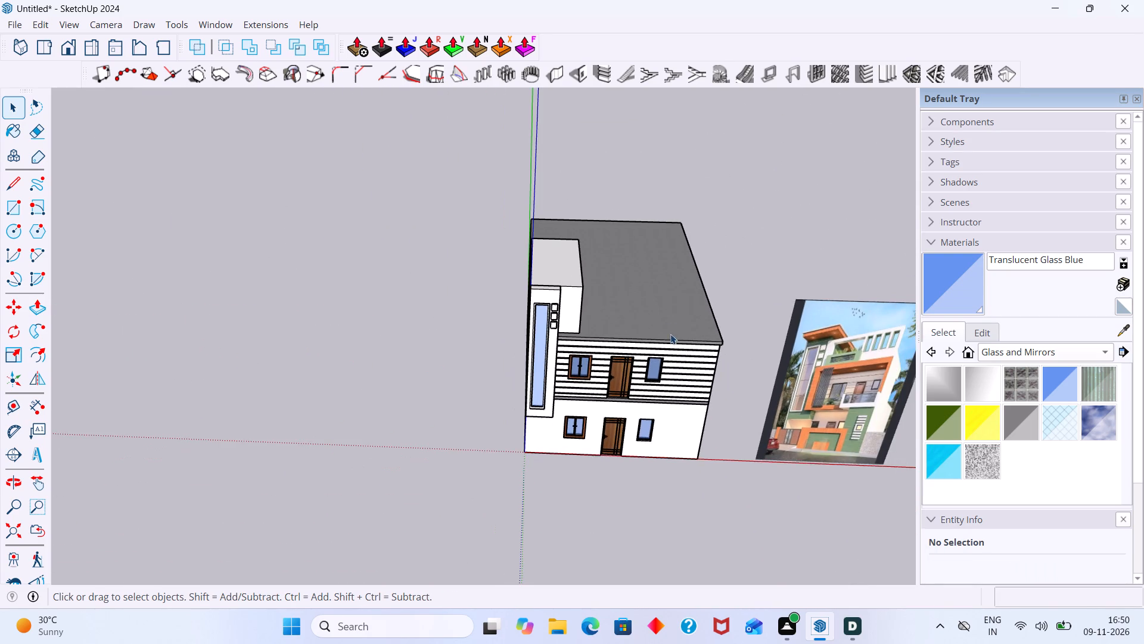
{"action": "middle_click_drag", "start_coordinate": [670, 334], "coordinate": [452, 326], "text": "shift"}
{"action": "scroll", "coordinate": [606, 323], "scroll_direction": "up", "scroll_amount": 11}
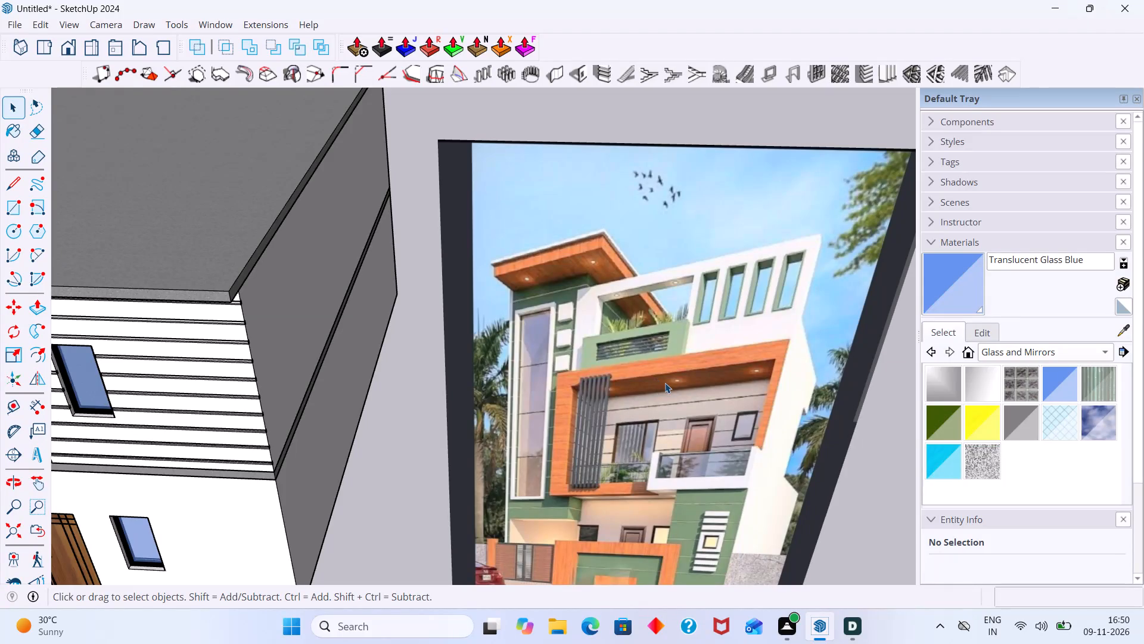
{"action": "scroll", "coordinate": [666, 383], "scroll_direction": "down", "scroll_amount": 2}
{"action": "middle_click_drag", "start_coordinate": [645, 402], "coordinate": [776, 432]}
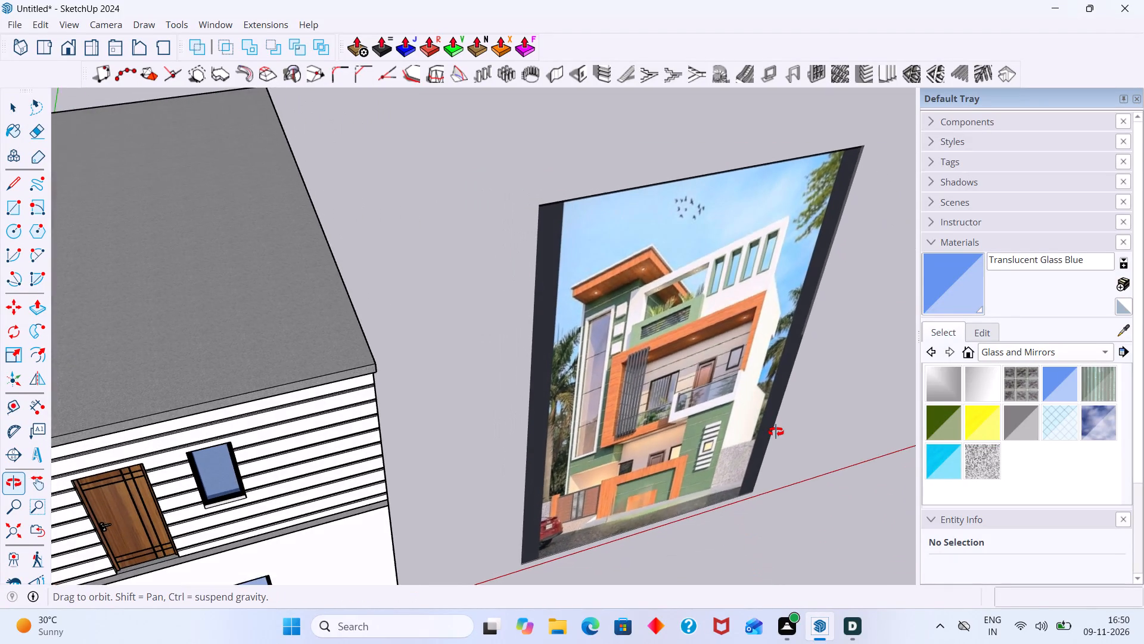
{"action": "middle_click_drag", "start_coordinate": [776, 432], "coordinate": [641, 385]}
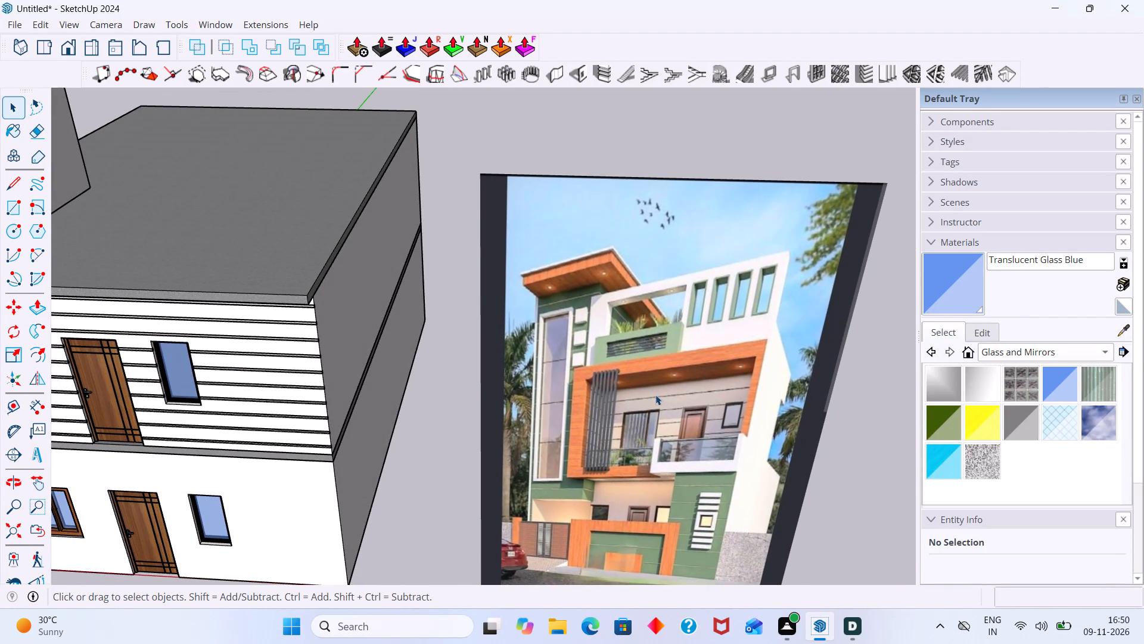
{"action": "middle_click_drag", "start_coordinate": [473, 400], "coordinate": [605, 389]}
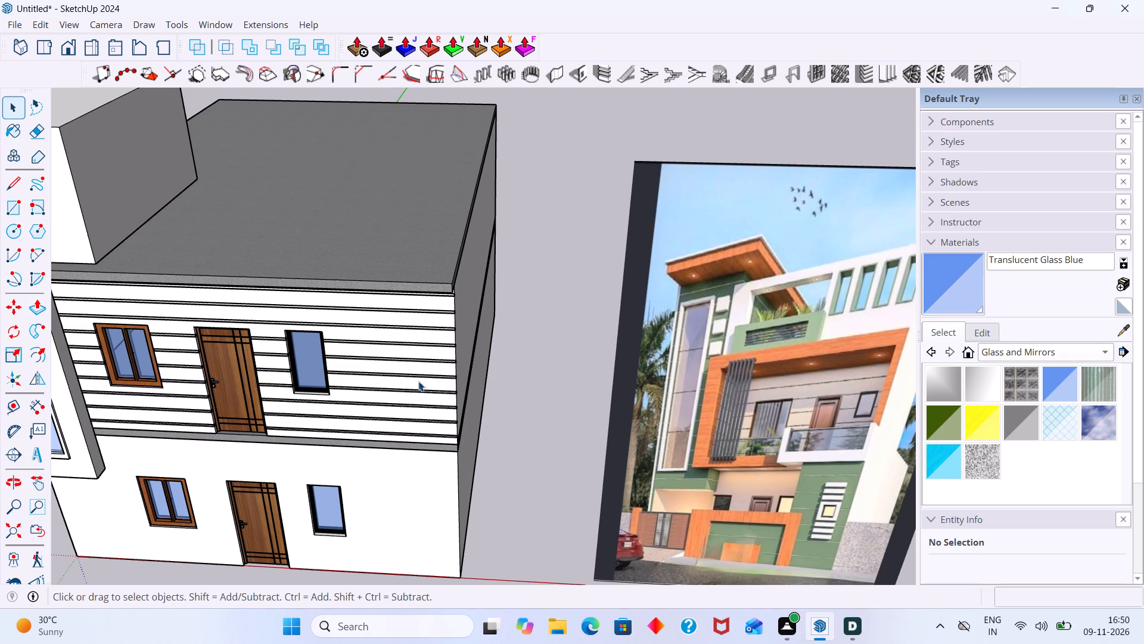
{"action": "middle_click_drag", "start_coordinate": [297, 397], "coordinate": [393, 377]}
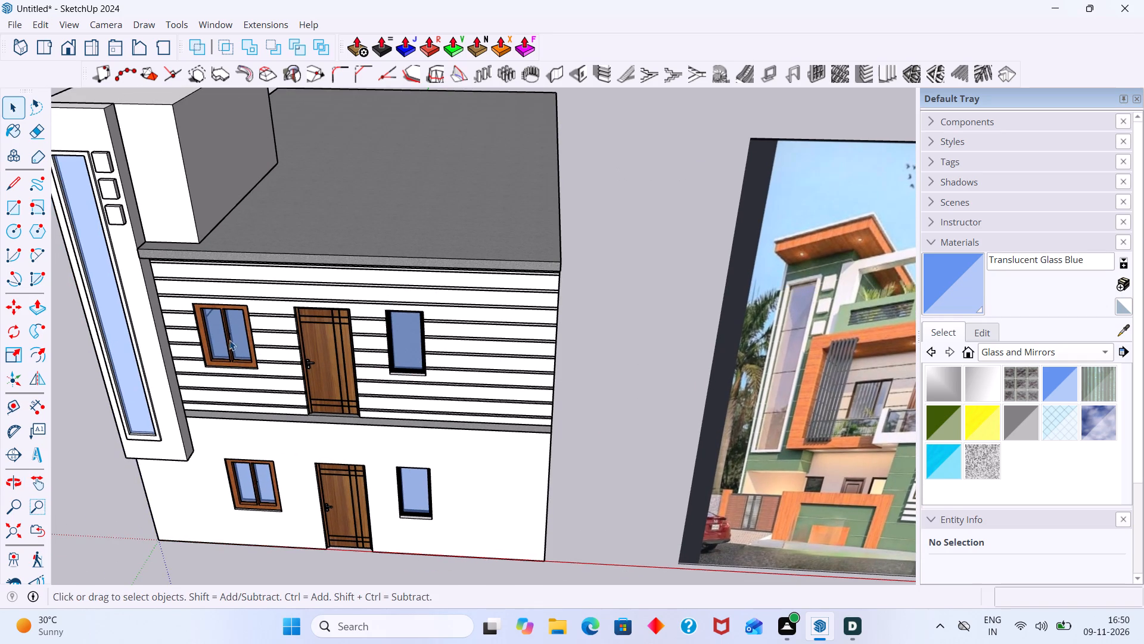
{"action": "middle_click_drag", "start_coordinate": [178, 342], "coordinate": [166, 279]}
{"action": "scroll", "coordinate": [181, 255], "scroll_direction": "up", "scroll_amount": 8}
{"action": "middle_click_drag", "start_coordinate": [196, 233], "coordinate": [196, 197]}
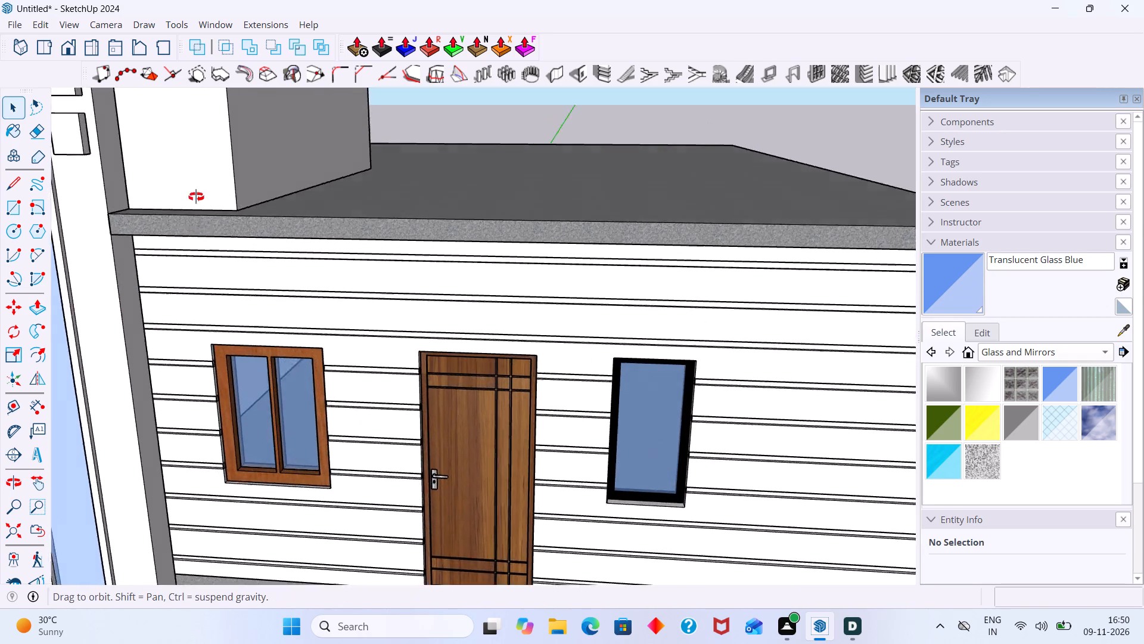
{"action": "middle_click_drag", "start_coordinate": [196, 197], "coordinate": [179, 9]}
{"action": "scroll", "coordinate": [222, 219], "scroll_direction": "down", "scroll_amount": 16}
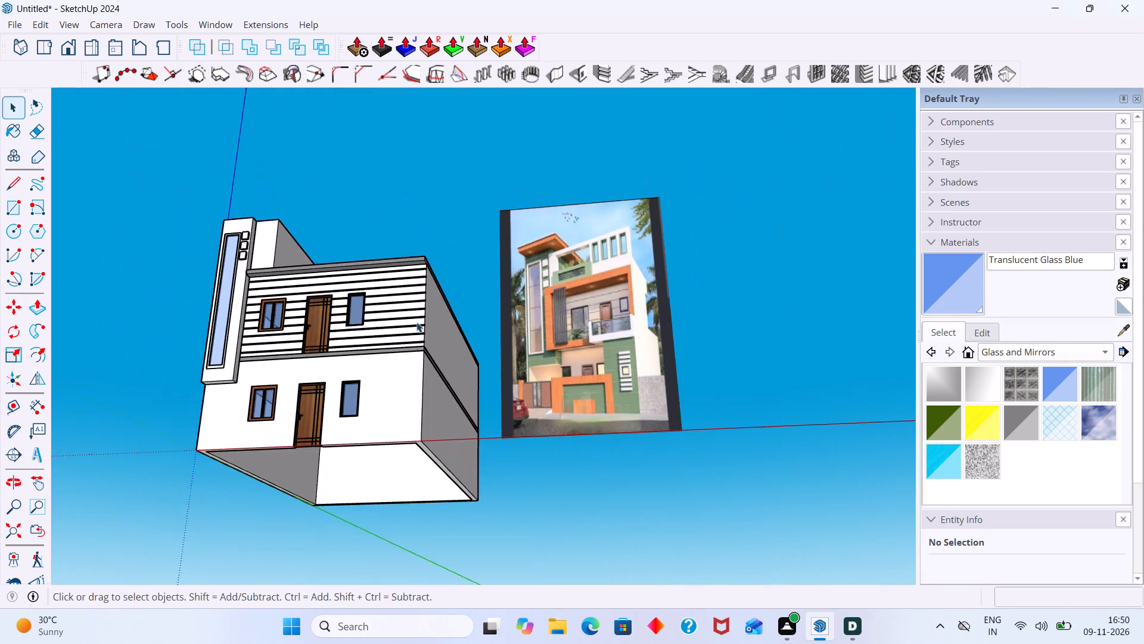
{"action": "middle_click_drag", "start_coordinate": [416, 322], "coordinate": [426, 391]}
{"action": "scroll", "coordinate": [223, 295], "scroll_direction": "up", "scroll_amount": 1}
{"action": "middle_click_drag", "start_coordinate": [222, 296], "coordinate": [235, 408]}
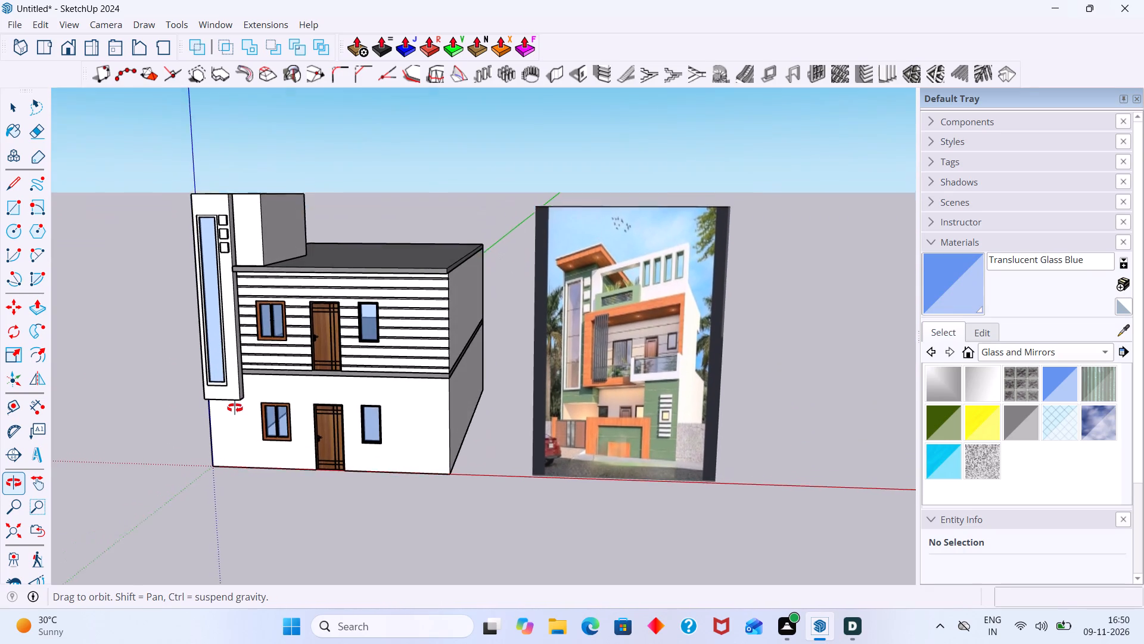
{"action": "middle_click_drag", "start_coordinate": [235, 408], "coordinate": [290, 442]}
{"action": "scroll", "coordinate": [290, 442], "scroll_direction": "up", "scroll_amount": 1}
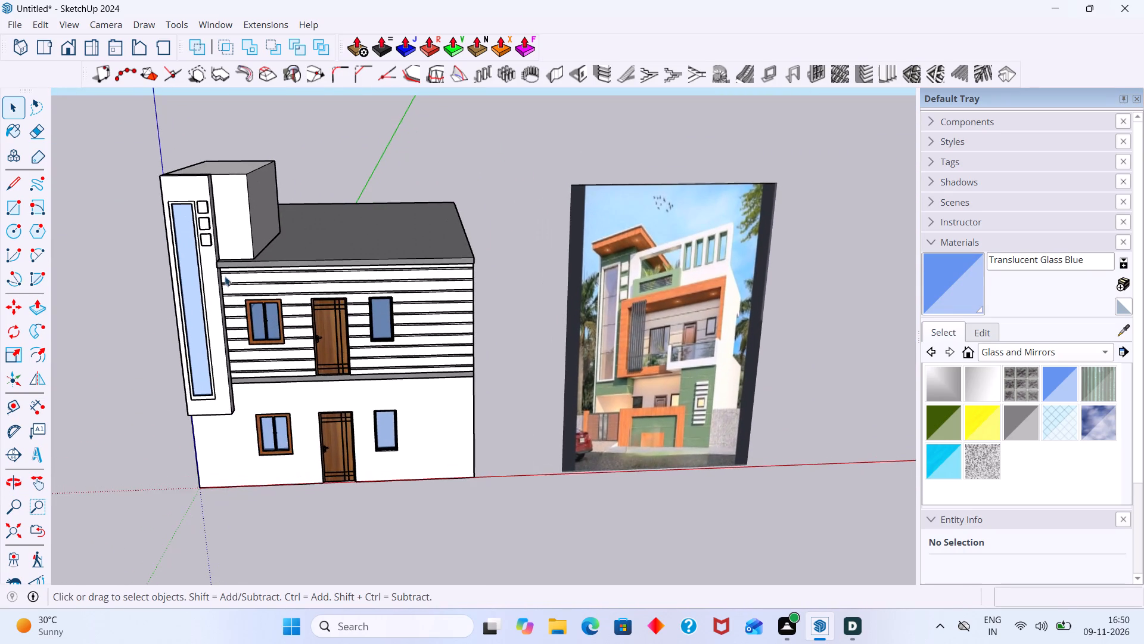
Draw a rectangle about 5' 3" by 11 1/8" on the projecting roof slab's underside from its tower-end corner, and select its face.
{"action": "scroll", "coordinate": [225, 264], "scroll_direction": "up", "scroll_amount": 13}
{"action": "middle_click_drag", "start_coordinate": [266, 271], "coordinate": [231, 45]}
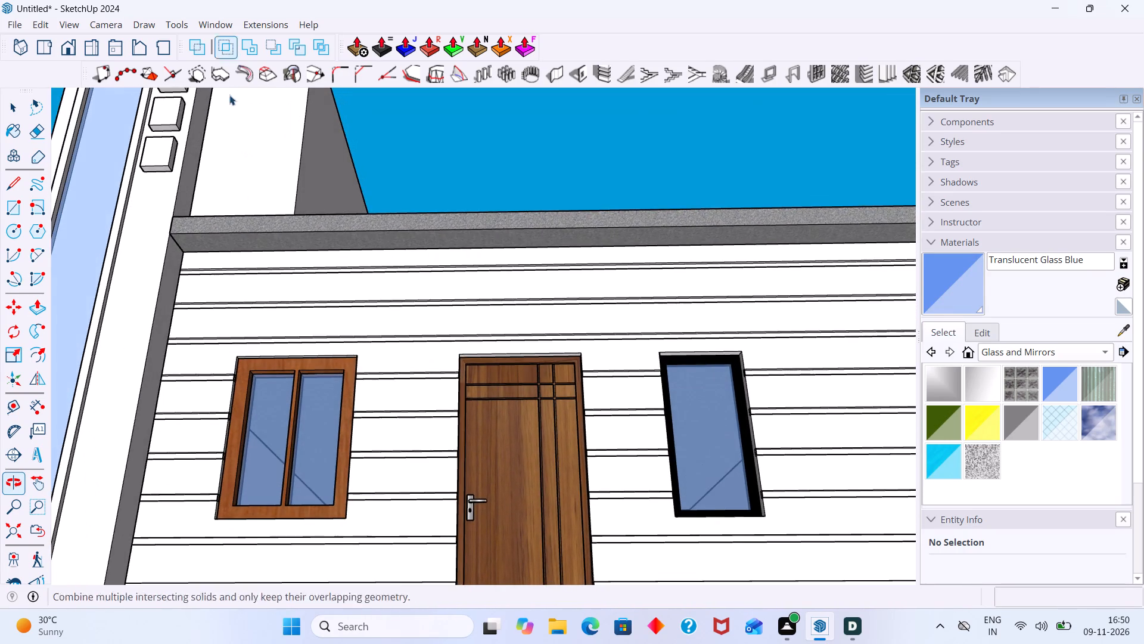
{"action": "middle_click_drag", "start_coordinate": [235, 182], "coordinate": [237, 145]}
{"action": "scroll", "coordinate": [242, 230], "scroll_direction": "up", "scroll_amount": 7}
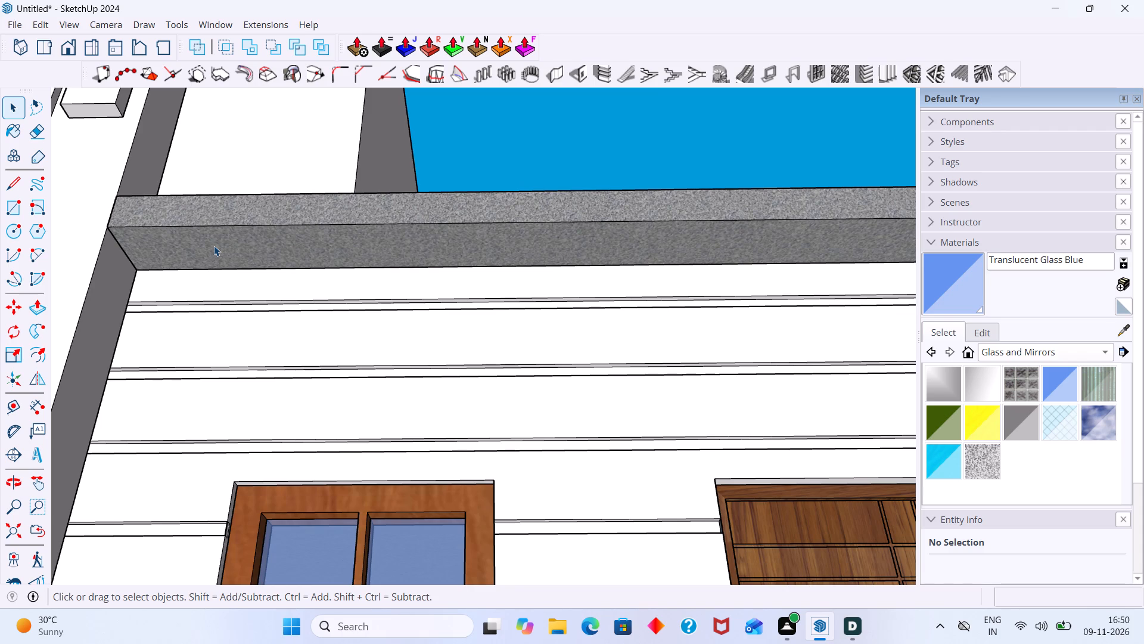
{"action": "left_click", "coordinate": [210, 246]}
{"action": "double_click", "coordinate": [210, 246]}
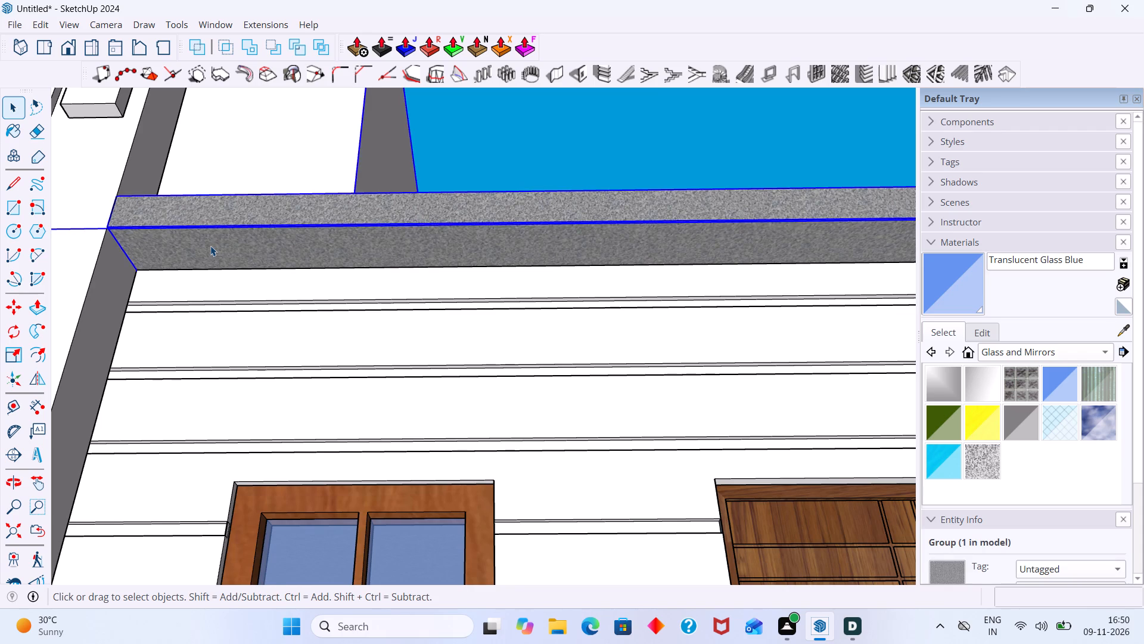
{"action": "left_click", "coordinate": [217, 254]}
{"action": "key", "text": "r"}
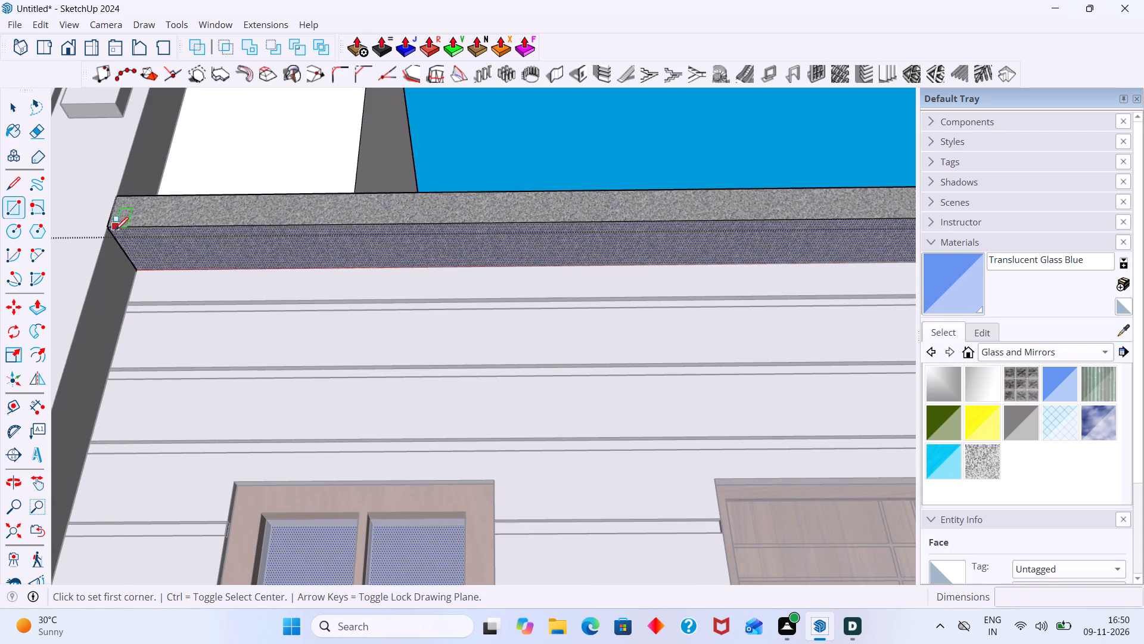
{"action": "left_click", "coordinate": [106, 230]}
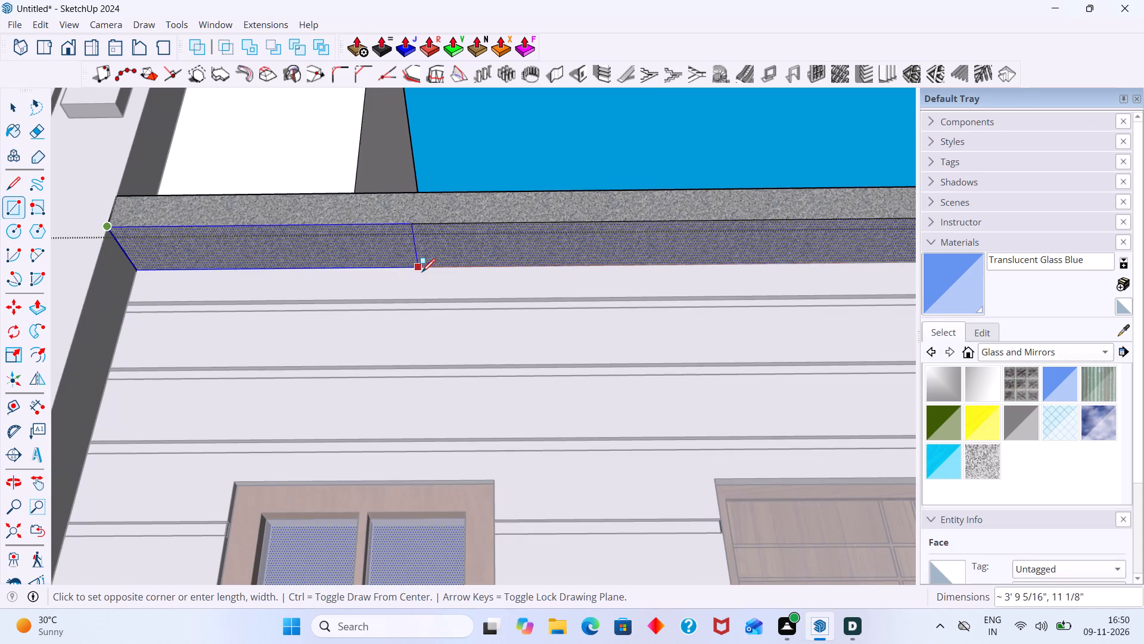
{"action": "left_click", "coordinate": [527, 265]}
{"action": "key", "text": "space"}
{"action": "left_click", "coordinate": [485, 257]}
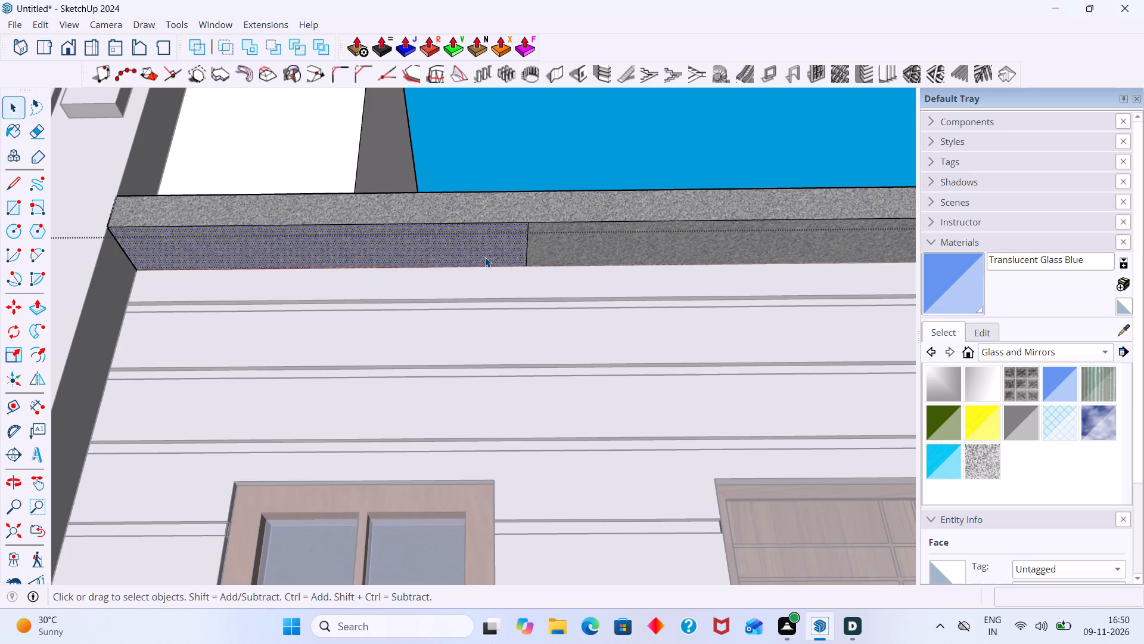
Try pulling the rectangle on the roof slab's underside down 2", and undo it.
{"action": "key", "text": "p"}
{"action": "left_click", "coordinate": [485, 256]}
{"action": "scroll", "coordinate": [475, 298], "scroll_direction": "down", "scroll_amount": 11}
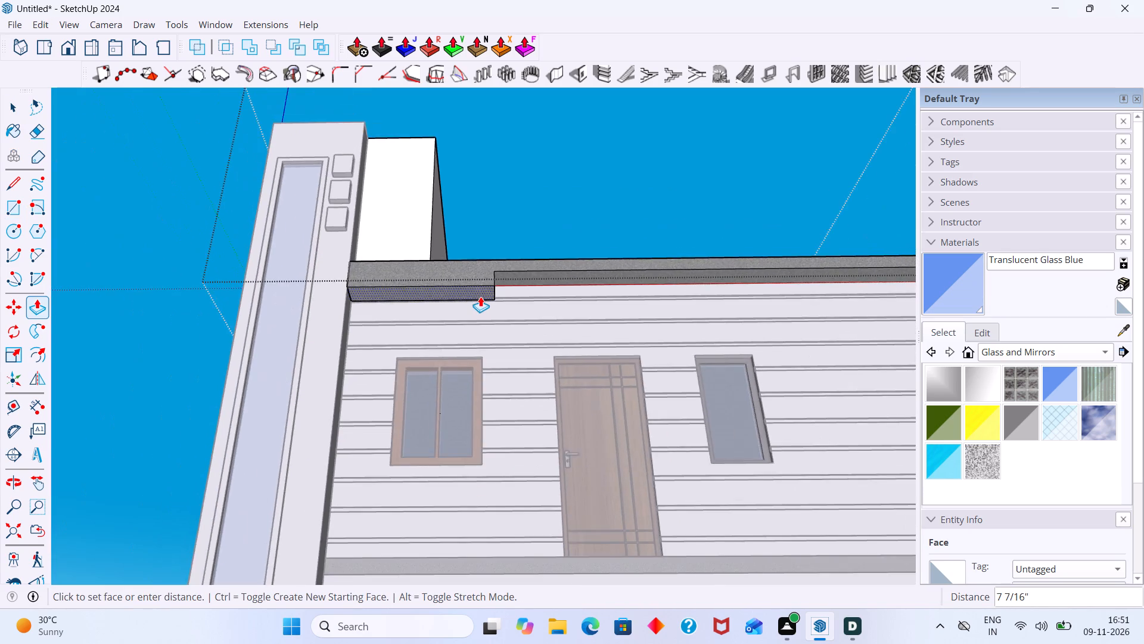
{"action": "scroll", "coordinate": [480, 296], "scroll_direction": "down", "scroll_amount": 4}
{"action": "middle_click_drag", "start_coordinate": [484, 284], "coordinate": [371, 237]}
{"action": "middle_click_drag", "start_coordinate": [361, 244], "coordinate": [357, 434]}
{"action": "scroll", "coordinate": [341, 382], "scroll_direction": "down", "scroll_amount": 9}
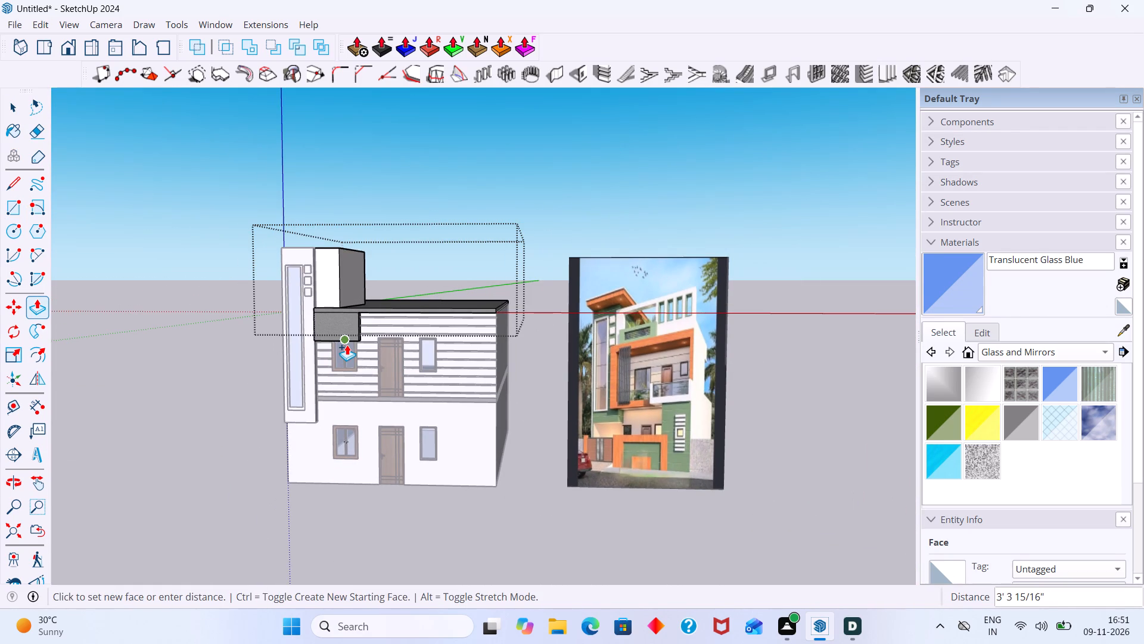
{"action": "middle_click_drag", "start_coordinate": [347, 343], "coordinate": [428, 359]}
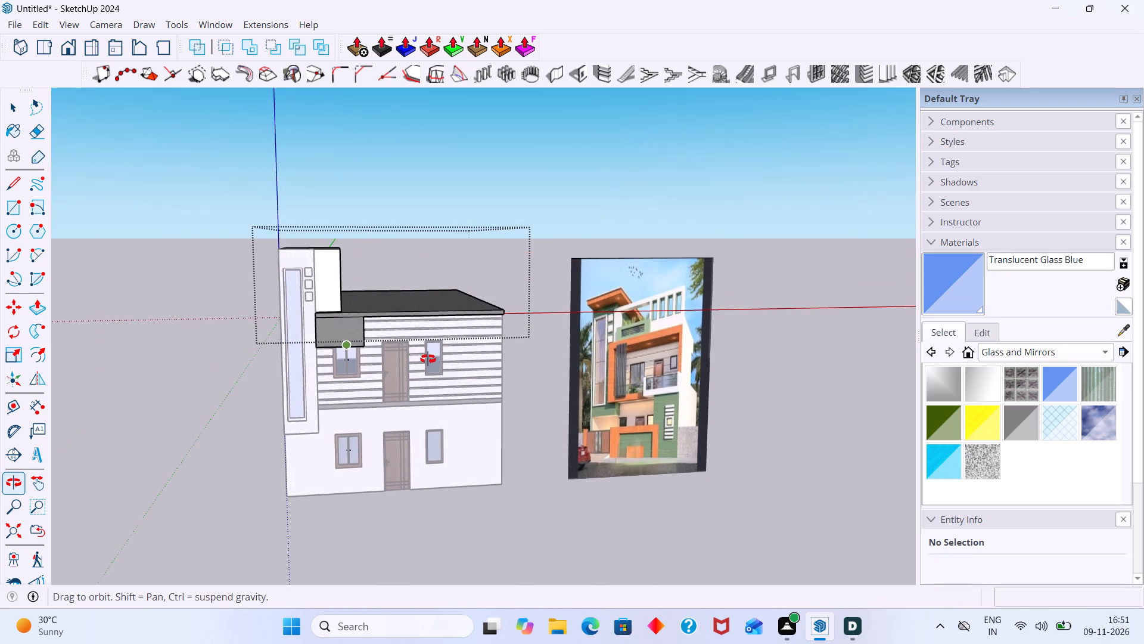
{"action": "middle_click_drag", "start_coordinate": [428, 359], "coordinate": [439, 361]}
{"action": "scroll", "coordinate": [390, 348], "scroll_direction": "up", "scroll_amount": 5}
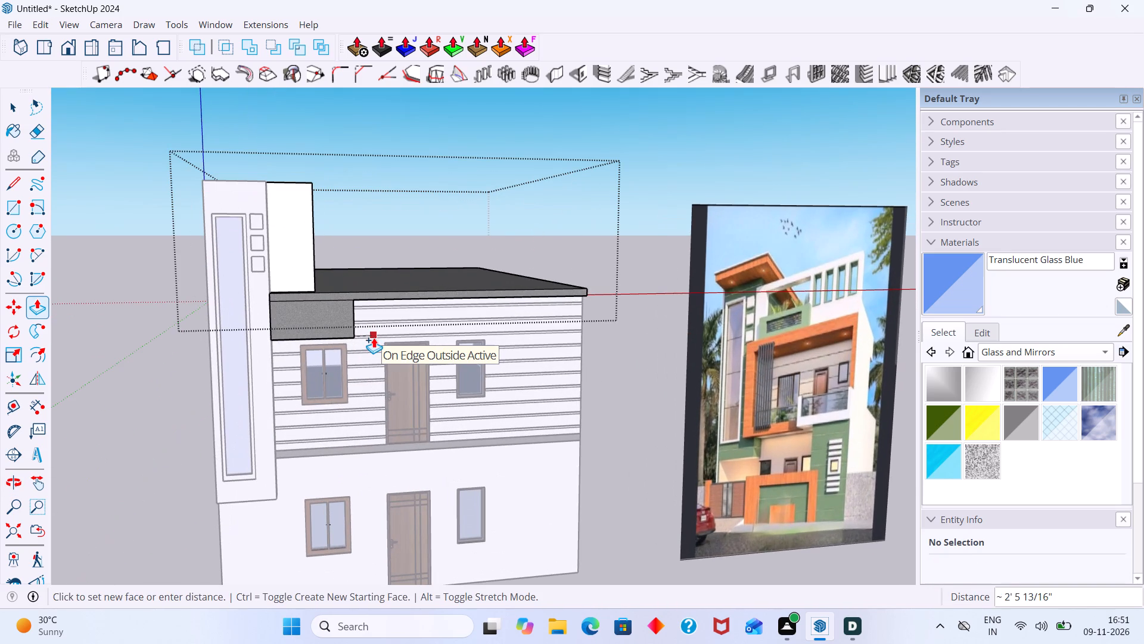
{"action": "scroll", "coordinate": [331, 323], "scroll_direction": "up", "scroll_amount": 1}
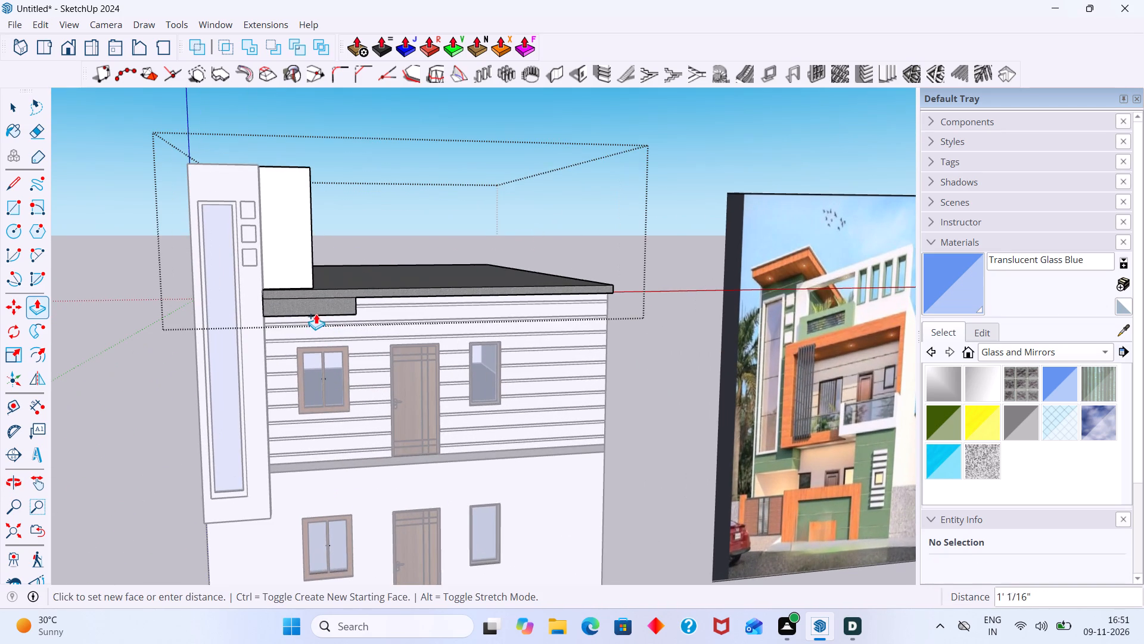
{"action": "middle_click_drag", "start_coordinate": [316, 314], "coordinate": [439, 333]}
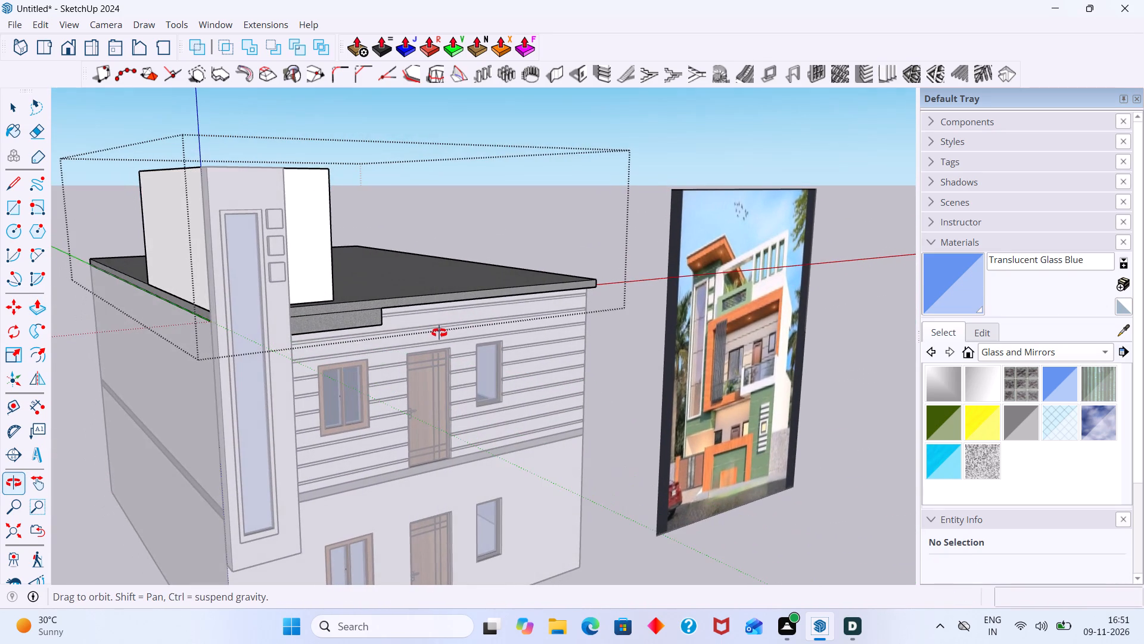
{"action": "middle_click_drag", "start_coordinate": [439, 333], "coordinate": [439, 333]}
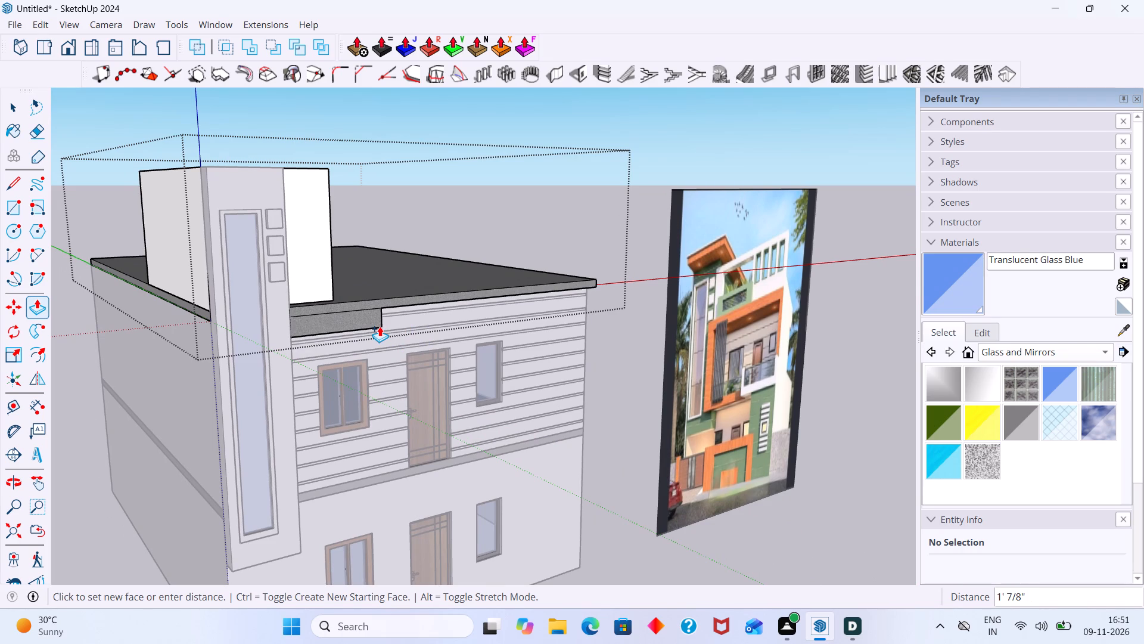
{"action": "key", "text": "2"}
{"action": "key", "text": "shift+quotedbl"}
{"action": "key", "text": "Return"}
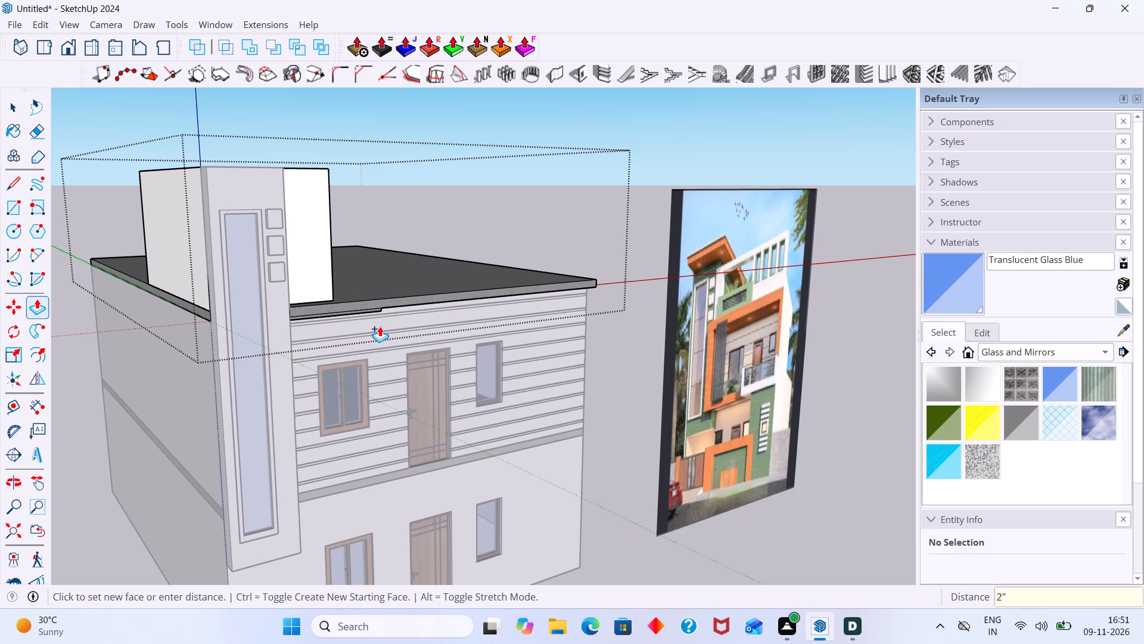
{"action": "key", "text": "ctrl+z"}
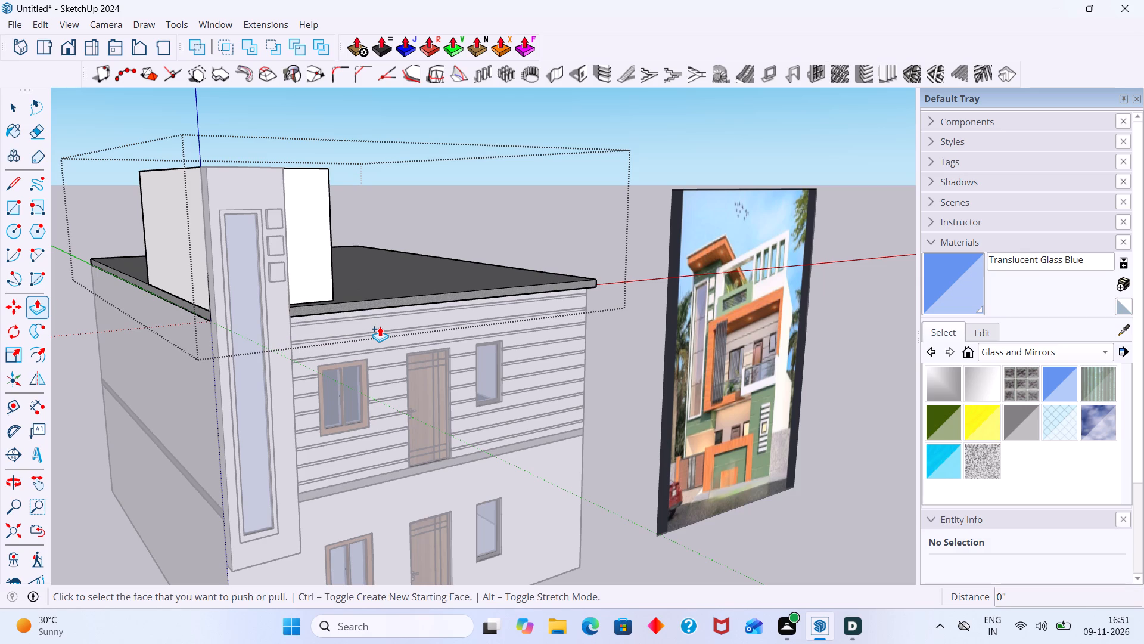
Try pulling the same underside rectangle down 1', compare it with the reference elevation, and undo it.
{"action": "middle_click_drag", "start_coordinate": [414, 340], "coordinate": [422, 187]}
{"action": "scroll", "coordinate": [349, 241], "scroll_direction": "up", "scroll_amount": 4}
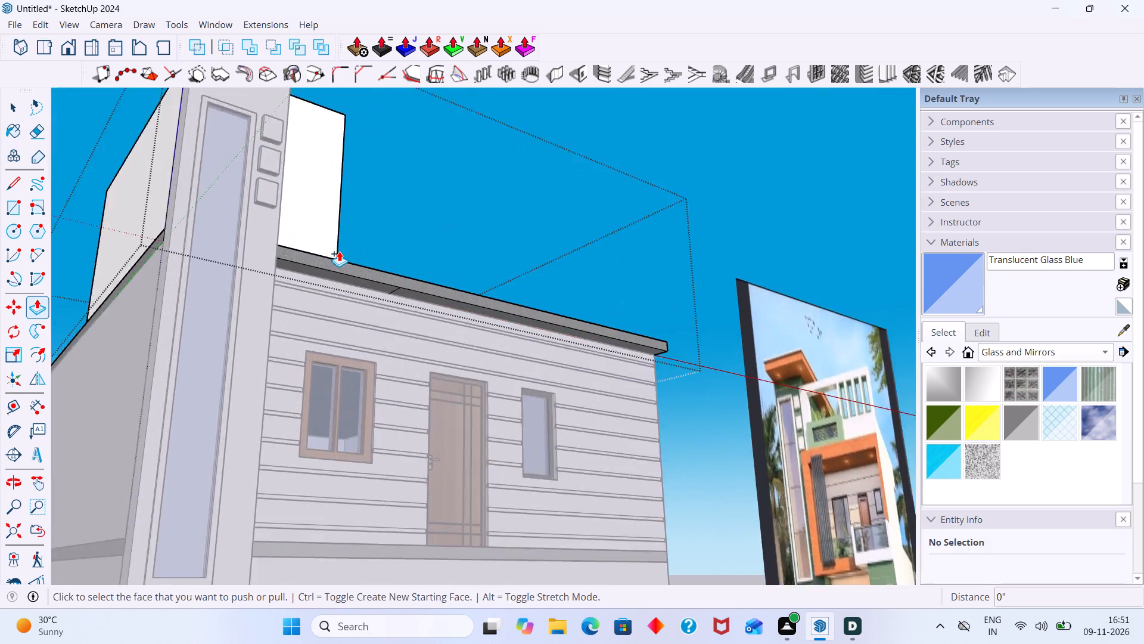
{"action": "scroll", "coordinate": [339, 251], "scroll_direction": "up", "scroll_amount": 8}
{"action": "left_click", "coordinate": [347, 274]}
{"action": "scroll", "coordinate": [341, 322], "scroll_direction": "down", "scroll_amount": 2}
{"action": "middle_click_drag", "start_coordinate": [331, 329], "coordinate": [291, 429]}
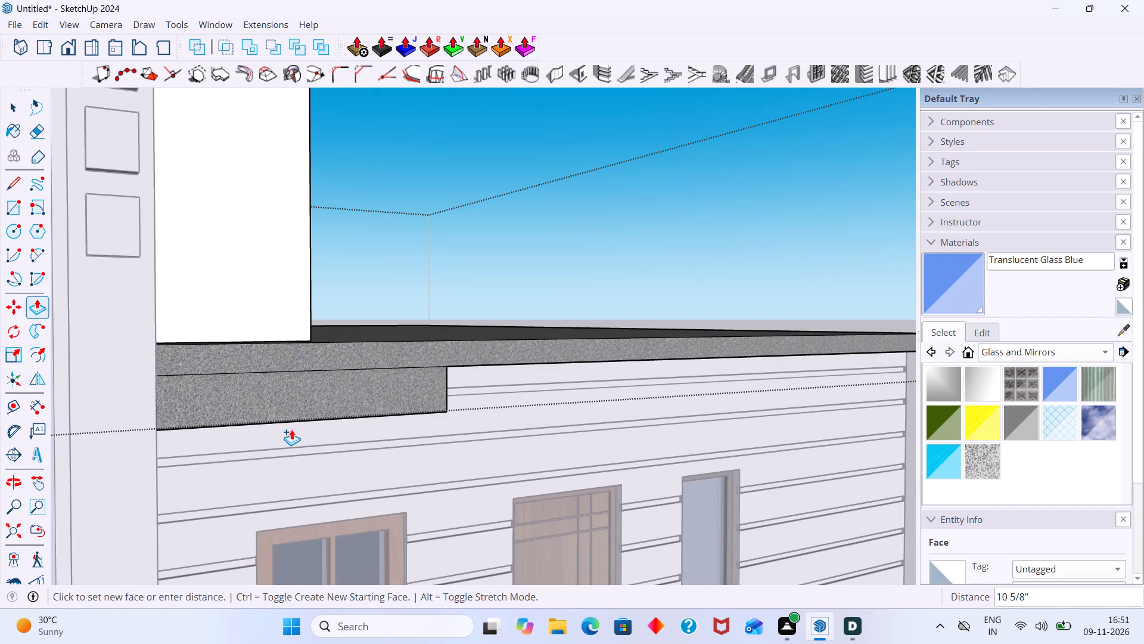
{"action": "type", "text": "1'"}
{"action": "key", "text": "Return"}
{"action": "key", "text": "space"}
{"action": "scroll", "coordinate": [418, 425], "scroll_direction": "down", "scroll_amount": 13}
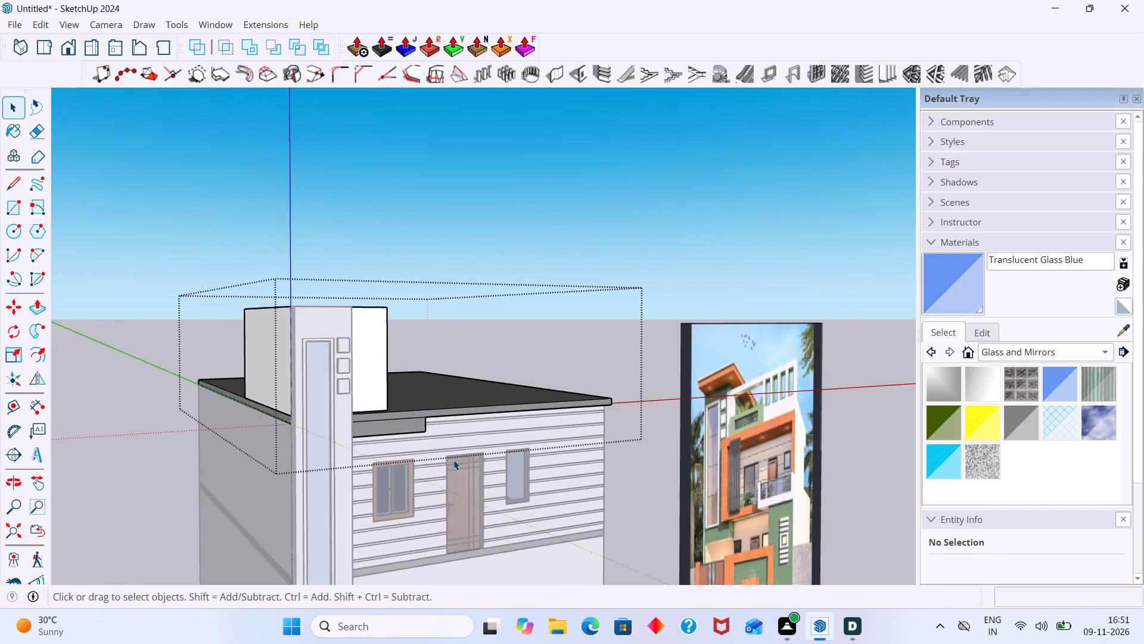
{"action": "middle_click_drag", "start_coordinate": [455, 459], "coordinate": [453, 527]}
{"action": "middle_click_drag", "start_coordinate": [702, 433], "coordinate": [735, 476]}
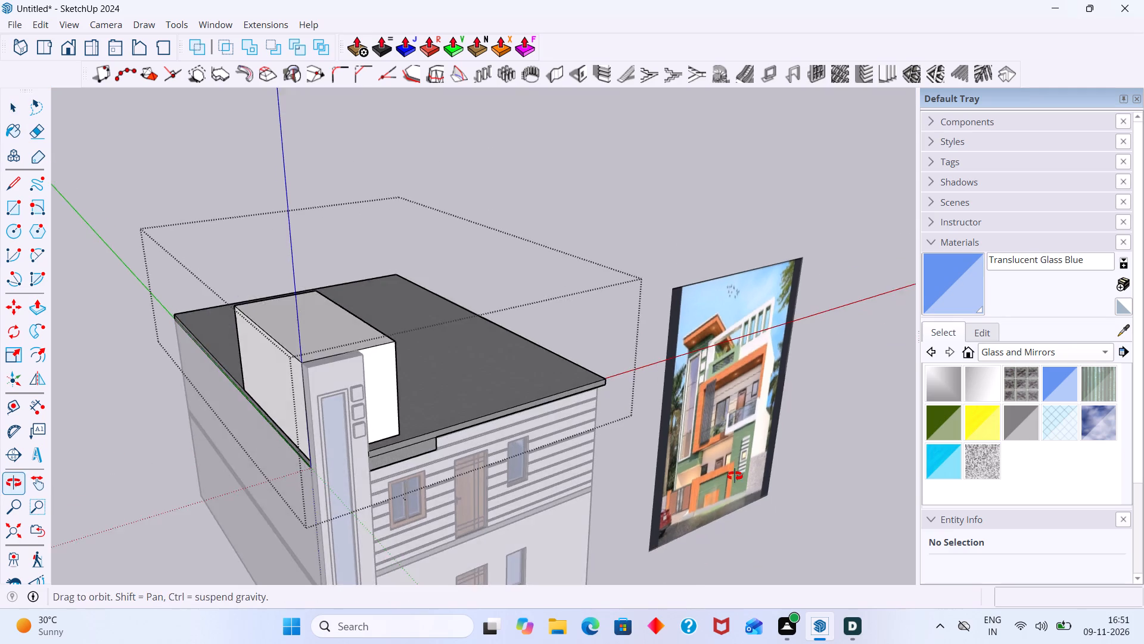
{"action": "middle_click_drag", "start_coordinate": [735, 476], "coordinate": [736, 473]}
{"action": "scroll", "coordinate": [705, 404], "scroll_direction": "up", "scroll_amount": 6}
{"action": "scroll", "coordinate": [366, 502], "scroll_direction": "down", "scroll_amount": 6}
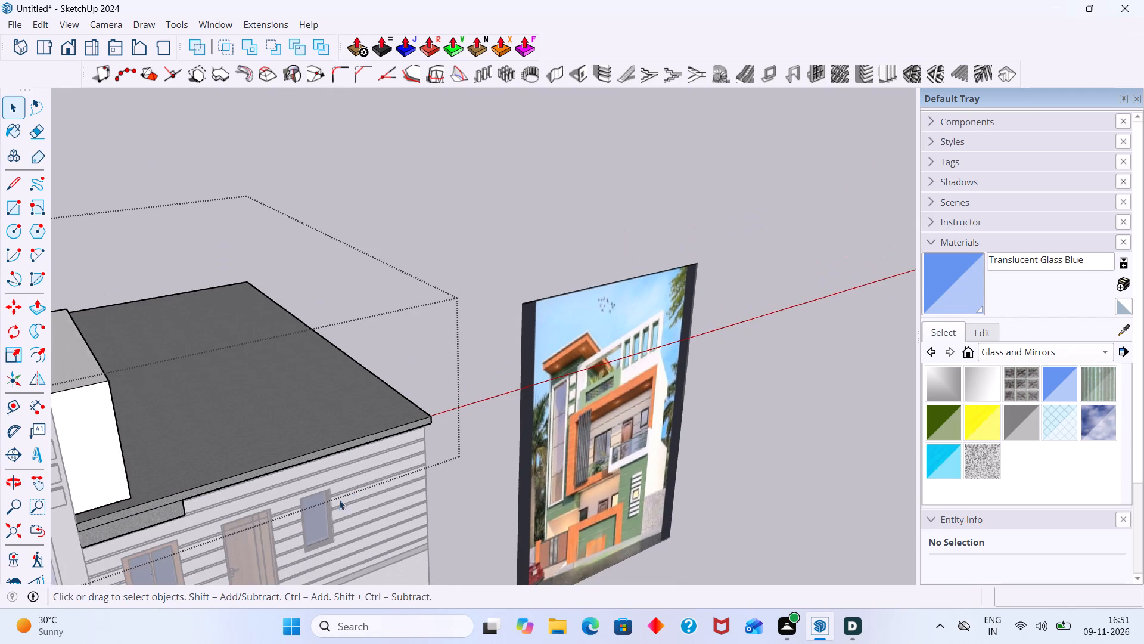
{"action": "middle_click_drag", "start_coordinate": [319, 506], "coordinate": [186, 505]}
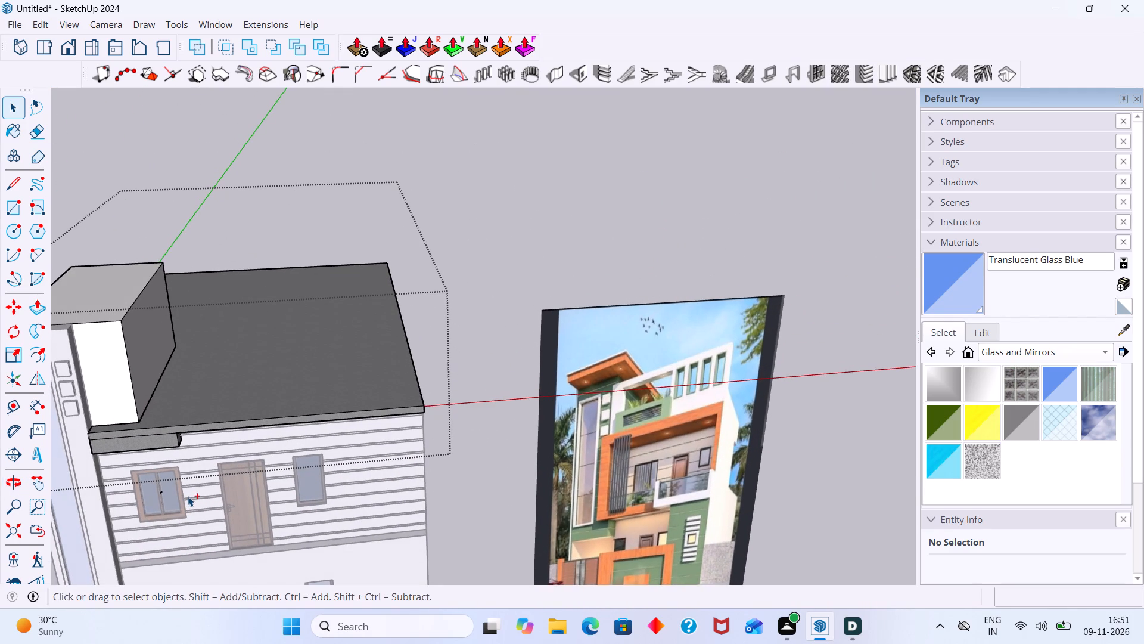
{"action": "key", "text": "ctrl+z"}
Push/Pull the rectangle on the roof slab's underside down 1.5' as a block beside the stair tower.
{"action": "middle_click_drag", "start_coordinate": [175, 496], "coordinate": [163, 343]}
{"action": "middle_click_drag", "start_coordinate": [149, 447], "coordinate": [156, 349]}
{"action": "scroll", "coordinate": [152, 354], "scroll_direction": "up", "scroll_amount": 9}
{"action": "left_click", "coordinate": [150, 351]}
{"action": "key", "text": "p"}
{"action": "left_click", "coordinate": [150, 351]}
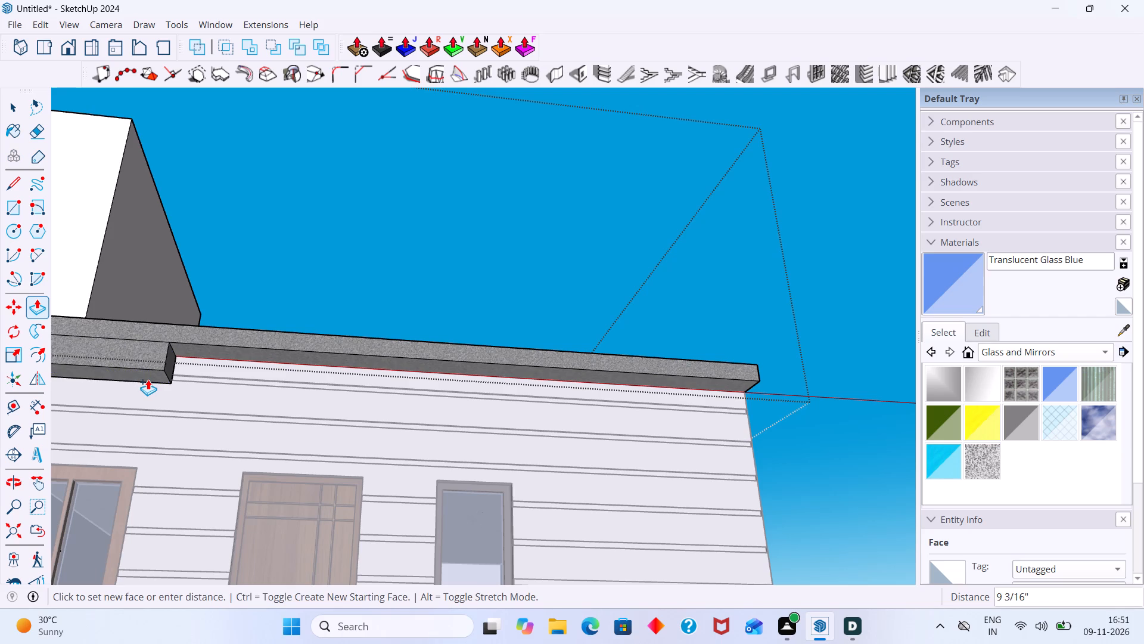
{"action": "key", "text": "1"}
{"action": "type", "text": ".5'"}
{"action": "key", "text": "Return"}
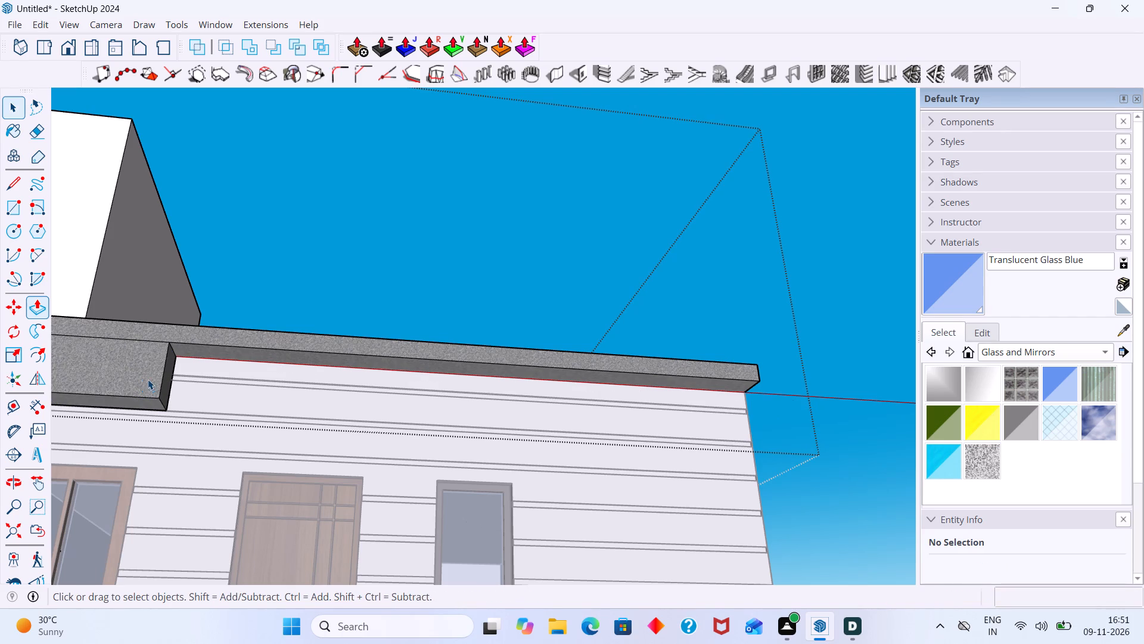
{"action": "key", "text": "space"}
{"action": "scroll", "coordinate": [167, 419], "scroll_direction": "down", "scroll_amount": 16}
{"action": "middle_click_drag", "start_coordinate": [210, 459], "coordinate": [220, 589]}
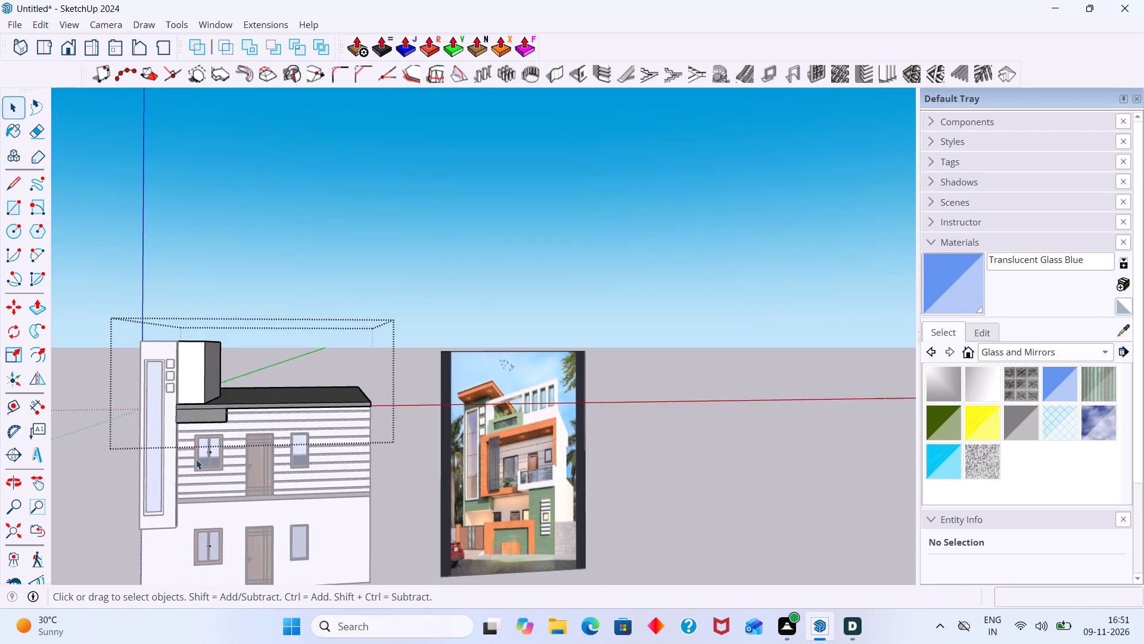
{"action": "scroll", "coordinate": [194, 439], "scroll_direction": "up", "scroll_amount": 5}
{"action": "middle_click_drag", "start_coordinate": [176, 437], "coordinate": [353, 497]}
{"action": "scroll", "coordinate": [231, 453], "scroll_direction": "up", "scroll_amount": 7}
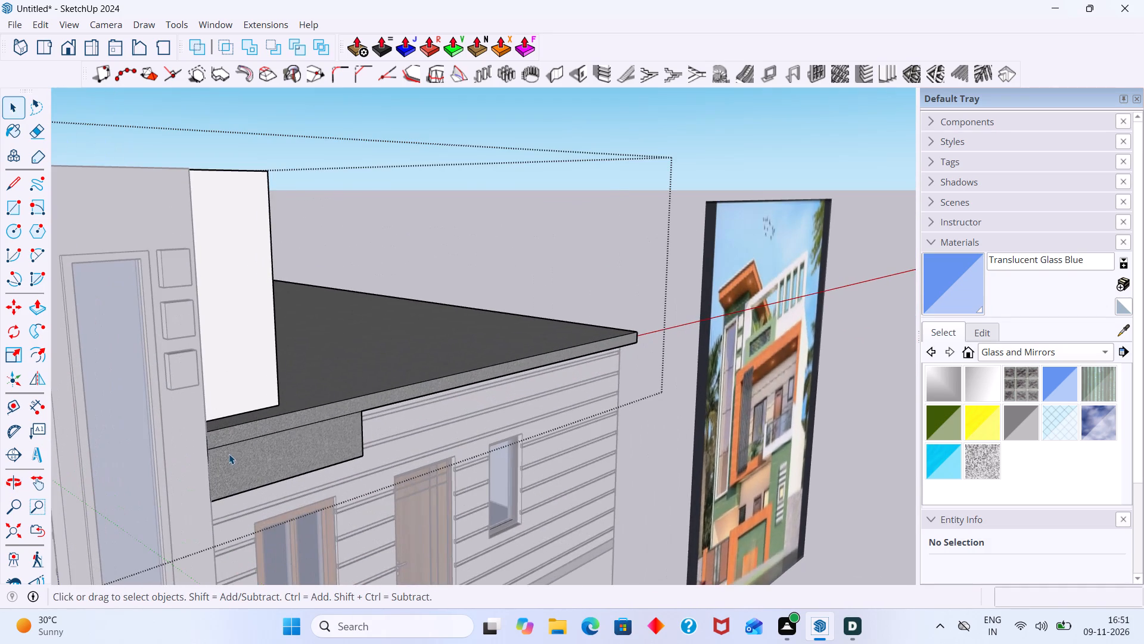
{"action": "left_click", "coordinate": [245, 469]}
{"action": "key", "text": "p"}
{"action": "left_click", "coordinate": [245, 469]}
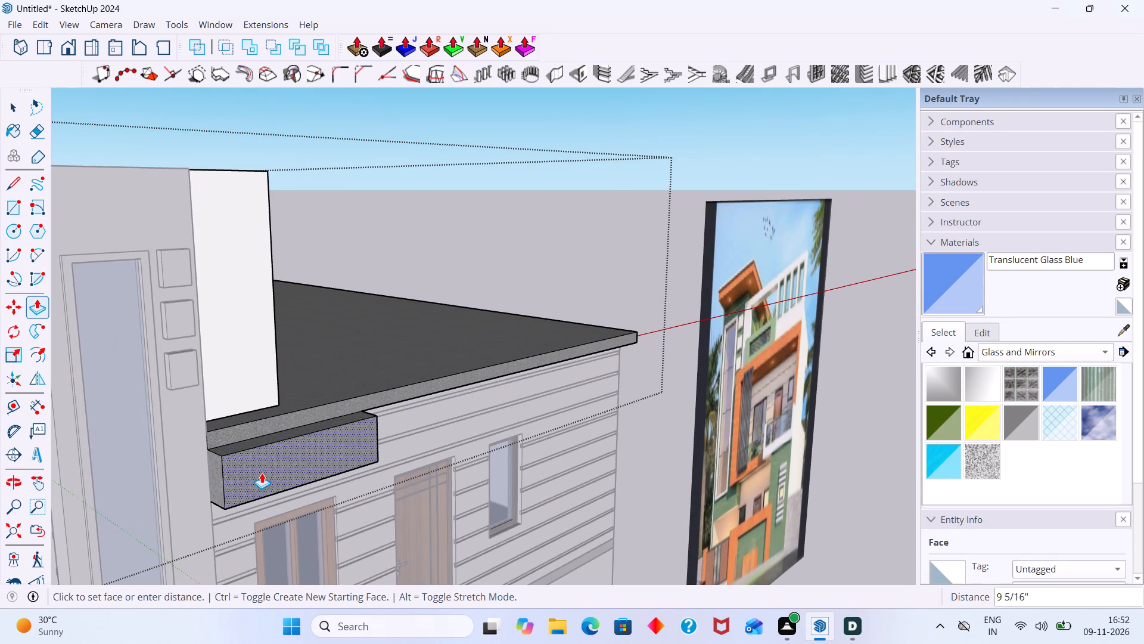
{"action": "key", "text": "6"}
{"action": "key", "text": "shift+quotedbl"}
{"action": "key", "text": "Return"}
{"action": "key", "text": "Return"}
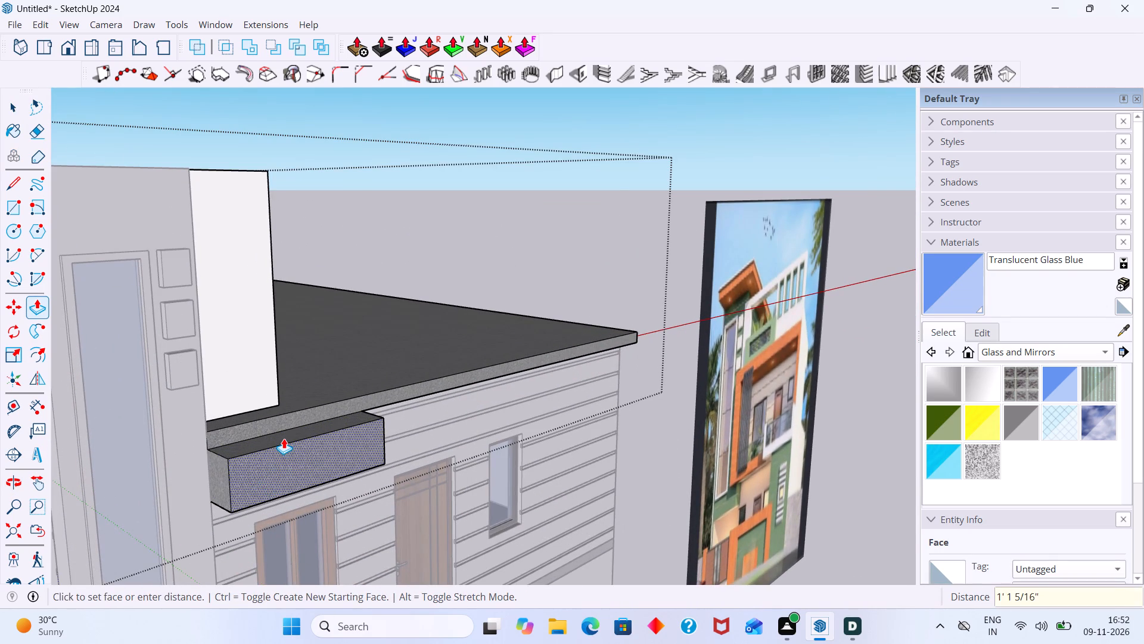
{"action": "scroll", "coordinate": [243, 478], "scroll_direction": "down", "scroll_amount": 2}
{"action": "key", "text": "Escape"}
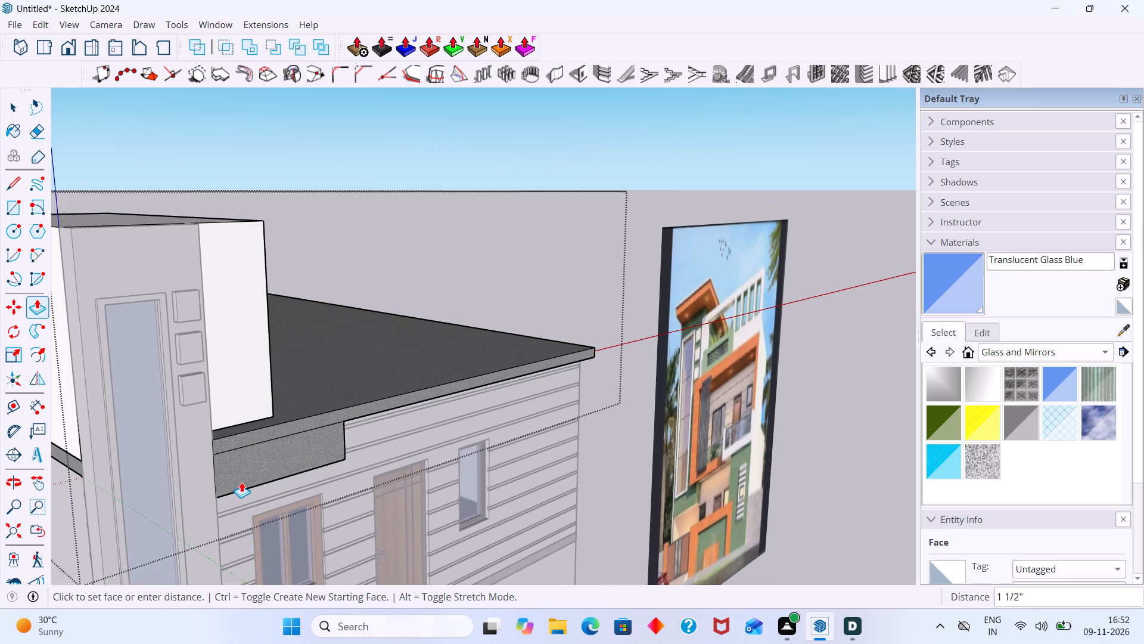
Push/Pull the front face of the block under the roof slab outward 6", and leave the group.
{"action": "left_click", "coordinate": [244, 470]}
{"action": "type", "text": "6\""}
{"action": "key", "text": "Return"}
{"action": "key", "text": "space"}
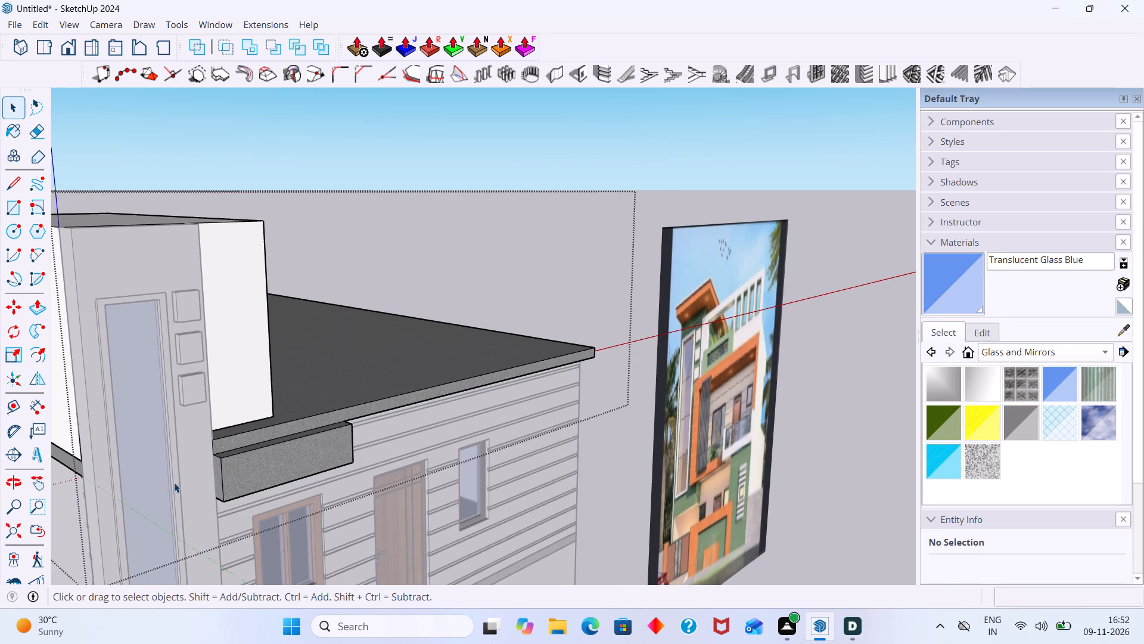
{"action": "middle_click_drag", "start_coordinate": [181, 493], "coordinate": [334, 514]}
{"action": "scroll", "coordinate": [334, 512], "scroll_direction": "down", "scroll_amount": 7}
{"action": "left_click", "coordinate": [585, 509]}
Examine the upper-floor frame in the reference elevation image and compare it with the new block on the modelled facade.
{"action": "middle_click_drag", "start_coordinate": [507, 507], "coordinate": [338, 514]}
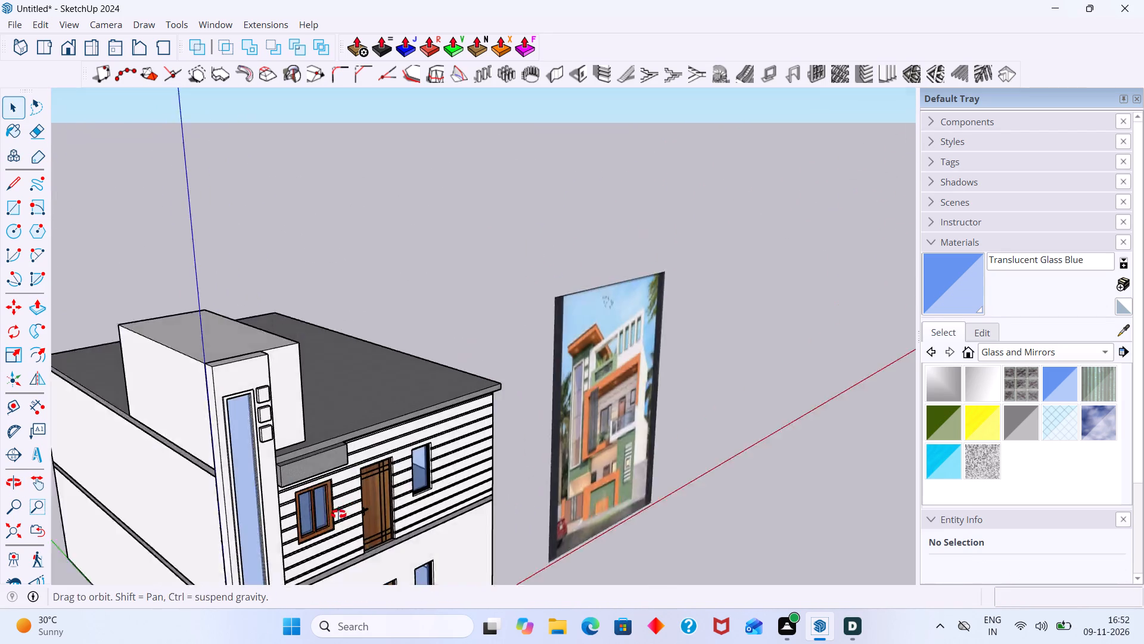
{"action": "middle_click_drag", "start_coordinate": [338, 514], "coordinate": [229, 514]}
{"action": "scroll", "coordinate": [561, 481], "scroll_direction": "up", "scroll_amount": 2}
{"action": "scroll", "coordinate": [713, 425], "scroll_direction": "up", "scroll_amount": 2}
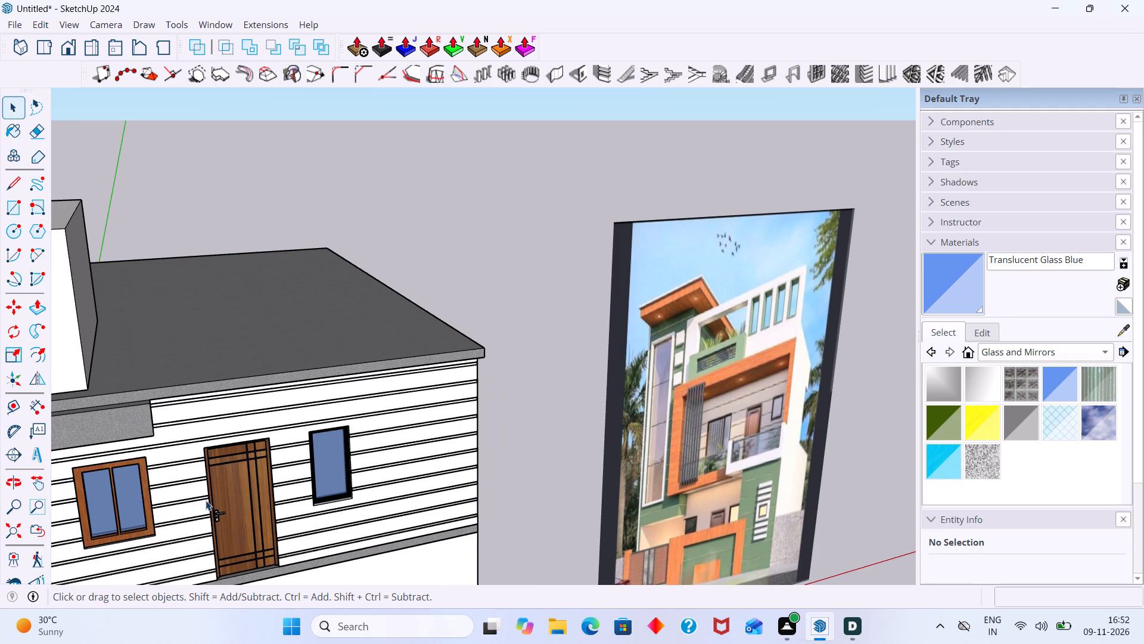
{"action": "middle_click_drag", "start_coordinate": [198, 502], "coordinate": [275, 370], "text": "shift"}
{"action": "scroll", "coordinate": [141, 442], "scroll_direction": "up", "scroll_amount": 1}
{"action": "scroll", "coordinate": [139, 445], "scroll_direction": "down", "scroll_amount": 3}
{"action": "middle_click_drag", "start_coordinate": [136, 474], "coordinate": [204, 386]}
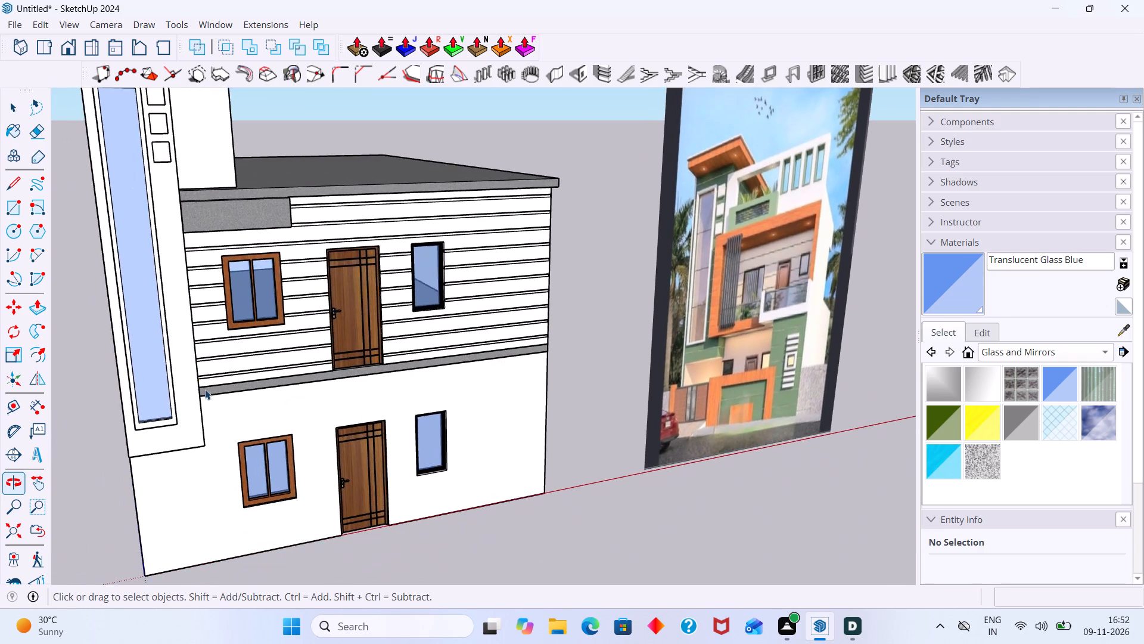
{"action": "scroll", "coordinate": [205, 389], "scroll_direction": "down", "scroll_amount": 7}
{"action": "middle_click_drag", "start_coordinate": [210, 327], "coordinate": [228, 395]}
{"action": "scroll", "coordinate": [187, 355], "scroll_direction": "up", "scroll_amount": 14}
{"action": "middle_click_drag", "start_coordinate": [200, 320], "coordinate": [302, 321]}
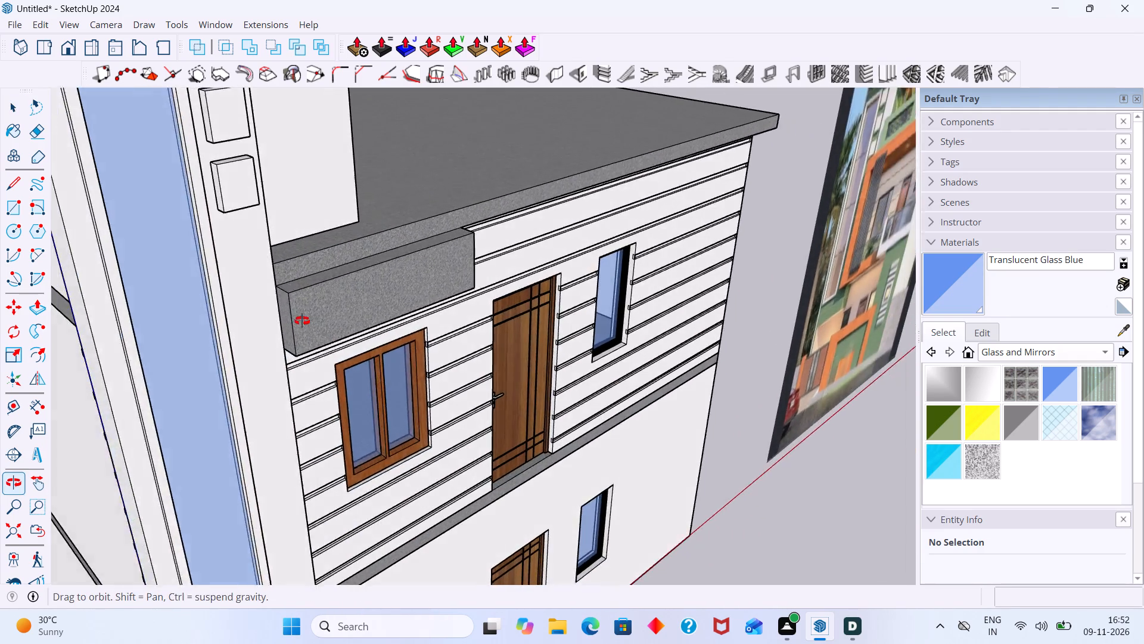
{"action": "middle_click_drag", "start_coordinate": [302, 321], "coordinate": [312, 321]}
{"action": "scroll", "coordinate": [323, 322], "scroll_direction": "down", "scroll_amount": 8}
{"action": "middle_click_drag", "start_coordinate": [408, 339], "coordinate": [194, 392]}
{"action": "scroll", "coordinate": [465, 289], "scroll_direction": "up", "scroll_amount": 3}
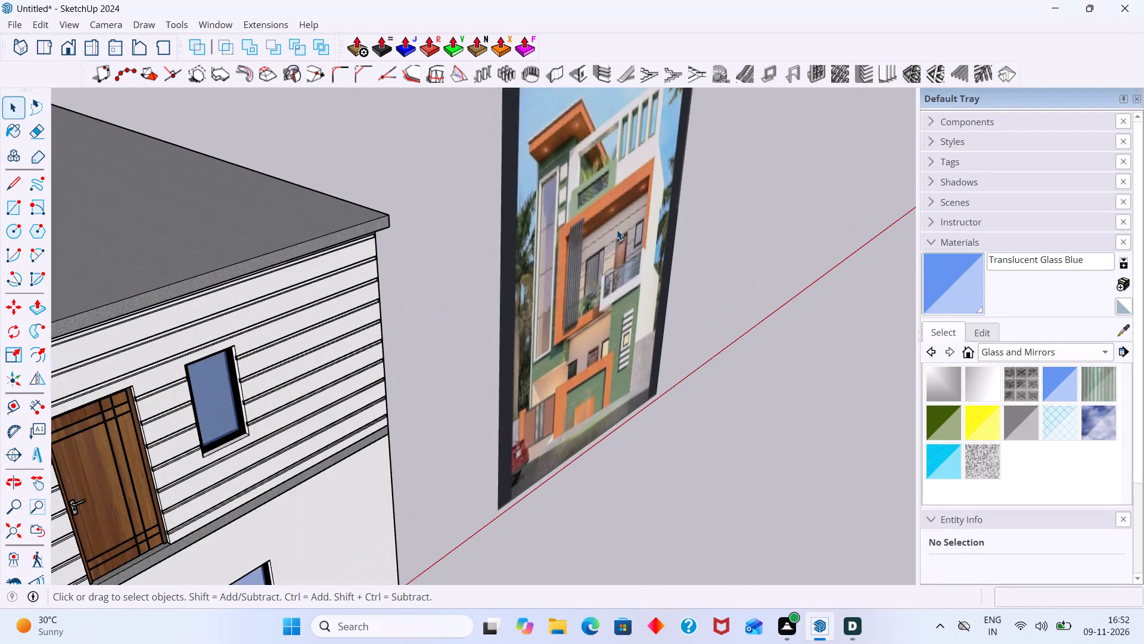
{"action": "scroll", "coordinate": [602, 240], "scroll_direction": "down", "scroll_amount": 4}
{"action": "middle_click_drag", "start_coordinate": [568, 314], "coordinate": [621, 281], "text": "shift"}
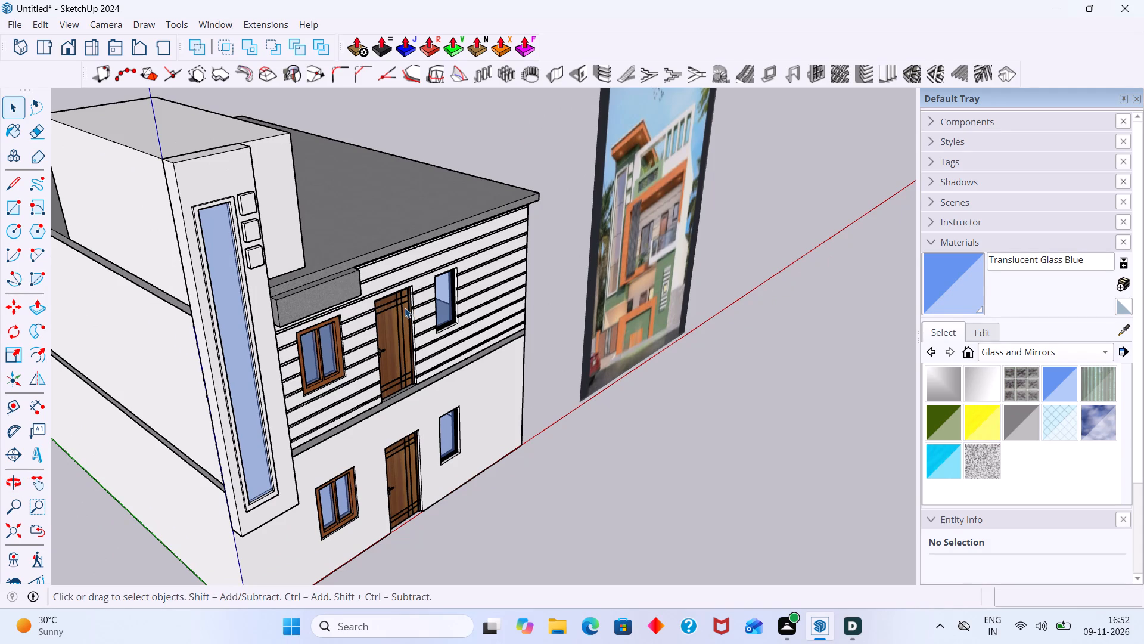
{"action": "middle_click_drag", "start_coordinate": [405, 308], "coordinate": [106, 329]}
{"action": "middle_click_drag", "start_coordinate": [379, 225], "coordinate": [260, 243]}
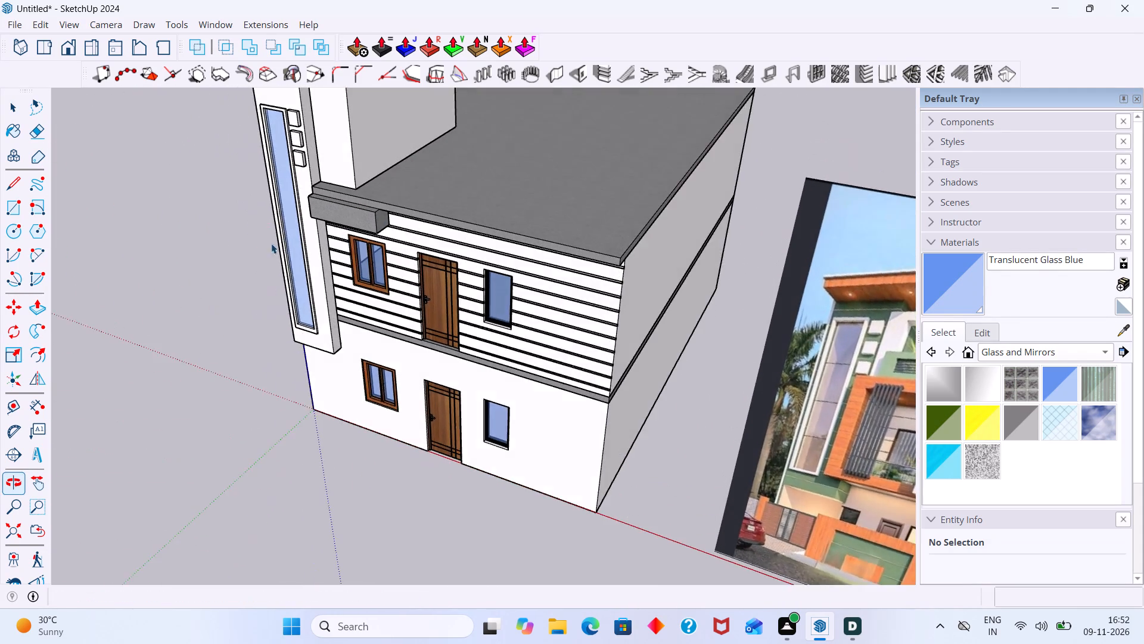
Push/Pull the end face of the block under the roof slab about 16' along the facade to the slab's far corner, and leave the group.
{"action": "scroll", "coordinate": [407, 227], "scroll_direction": "up", "scroll_amount": 9}
{"action": "left_click", "coordinate": [365, 225]}
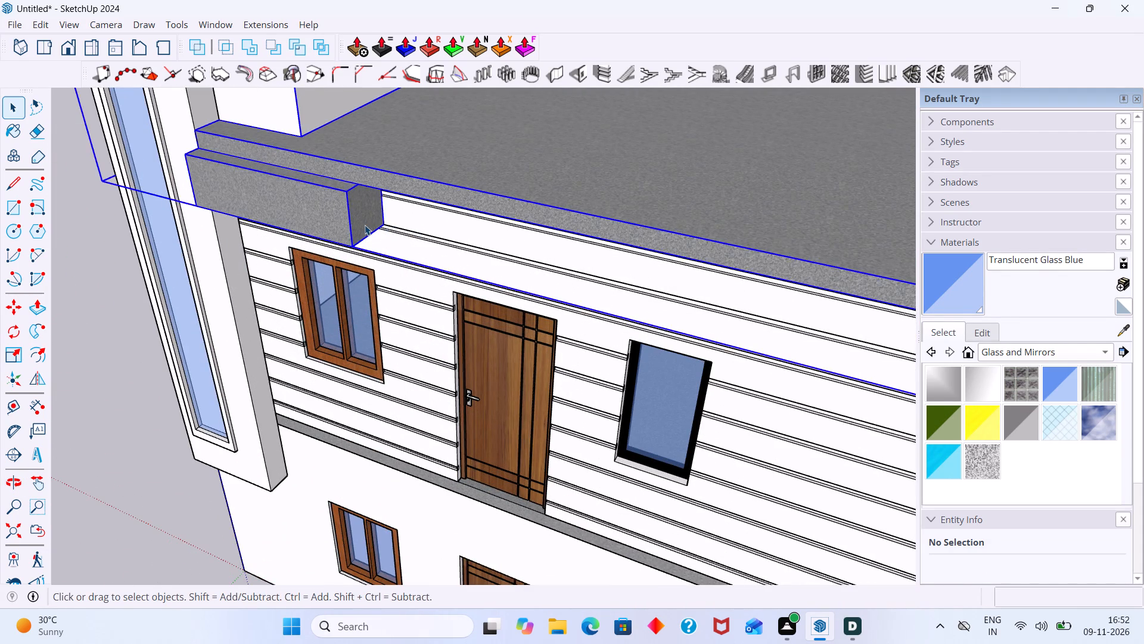
{"action": "triple_click", "coordinate": [365, 225]}
{"action": "scroll", "coordinate": [362, 226], "scroll_direction": "up", "scroll_amount": 1}
{"action": "left_click", "coordinate": [362, 226]}
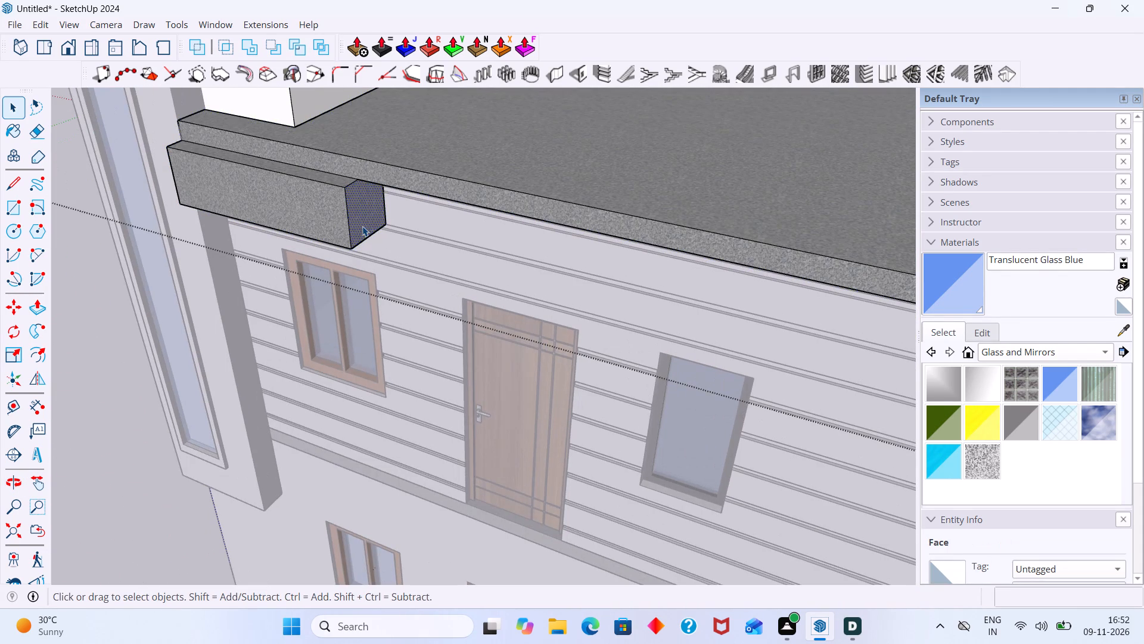
{"action": "key", "text": "p"}
{"action": "left_click", "coordinate": [362, 226]}
{"action": "scroll", "coordinate": [446, 254], "scroll_direction": "down", "scroll_amount": 10}
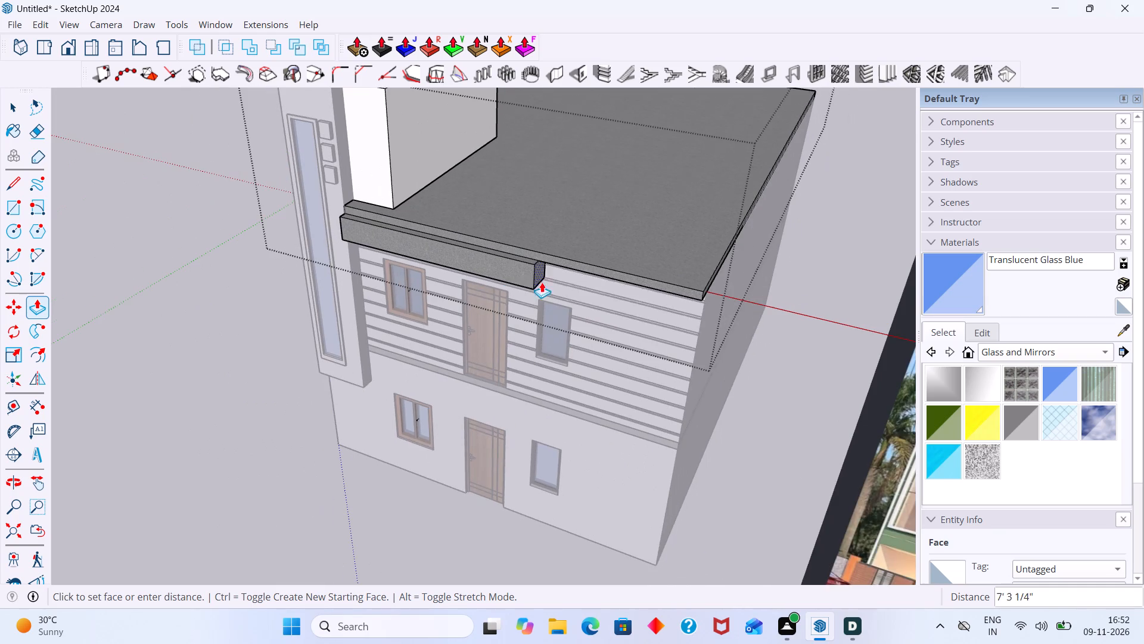
{"action": "scroll", "coordinate": [699, 303], "scroll_direction": "up", "scroll_amount": 9}
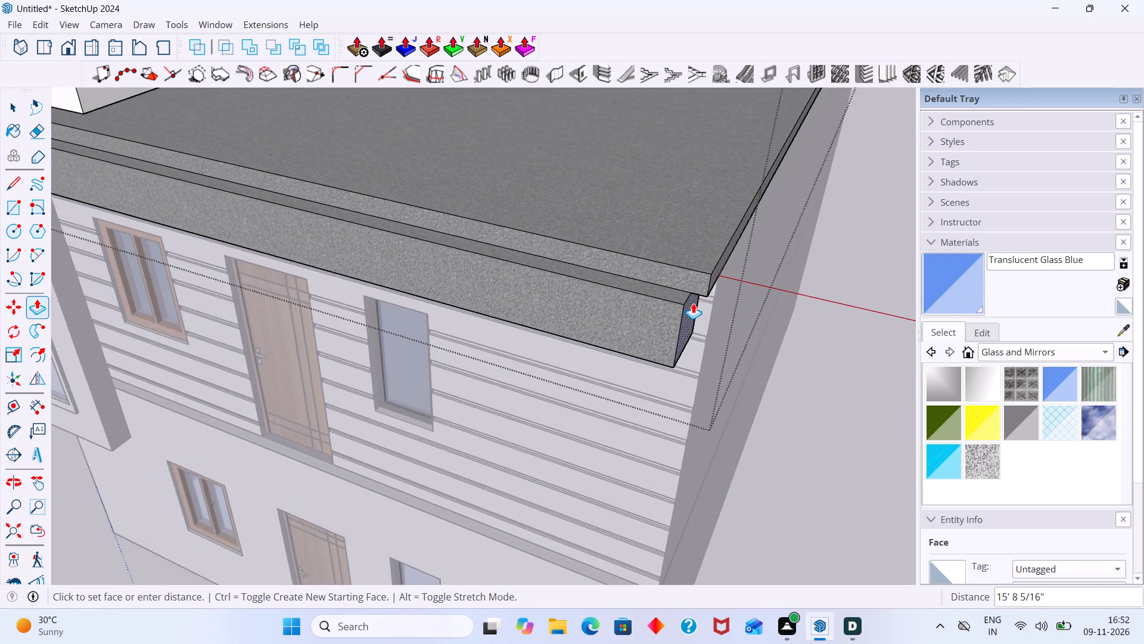
{"action": "middle_click_drag", "start_coordinate": [692, 306], "coordinate": [576, 332]}
{"action": "scroll", "coordinate": [576, 332], "scroll_direction": "up", "scroll_amount": 1}
{"action": "left_click", "coordinate": [559, 374]}
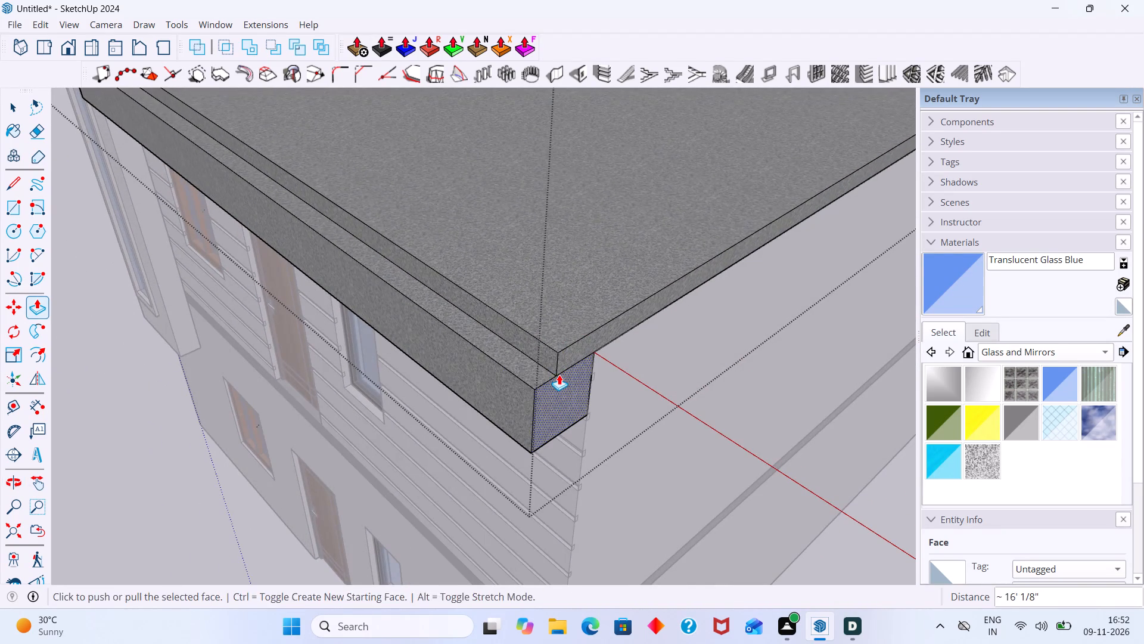
{"action": "key", "text": "space"}
{"action": "scroll", "coordinate": [642, 410], "scroll_direction": "down", "scroll_amount": 13}
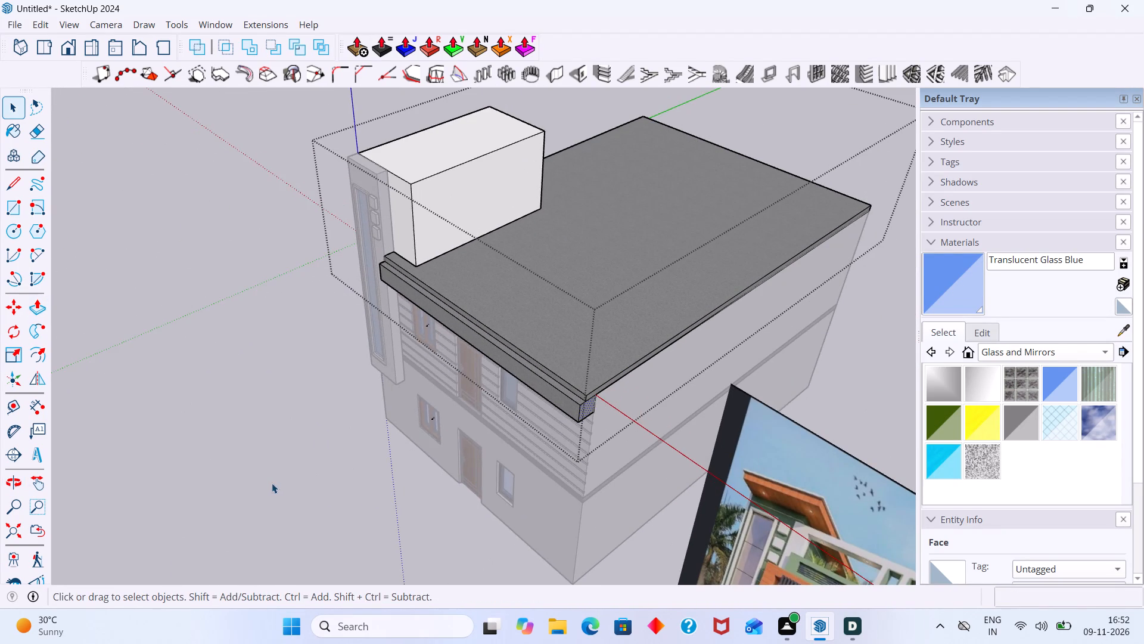
{"action": "left_click", "coordinate": [272, 483]}
Push/Pull the roof slab's front edge face outward until it is flush with the front of the block beneath it.
{"action": "middle_click_drag", "start_coordinate": [419, 357], "coordinate": [722, 284]}
{"action": "scroll", "coordinate": [421, 296], "scroll_direction": "up", "scroll_amount": 14}
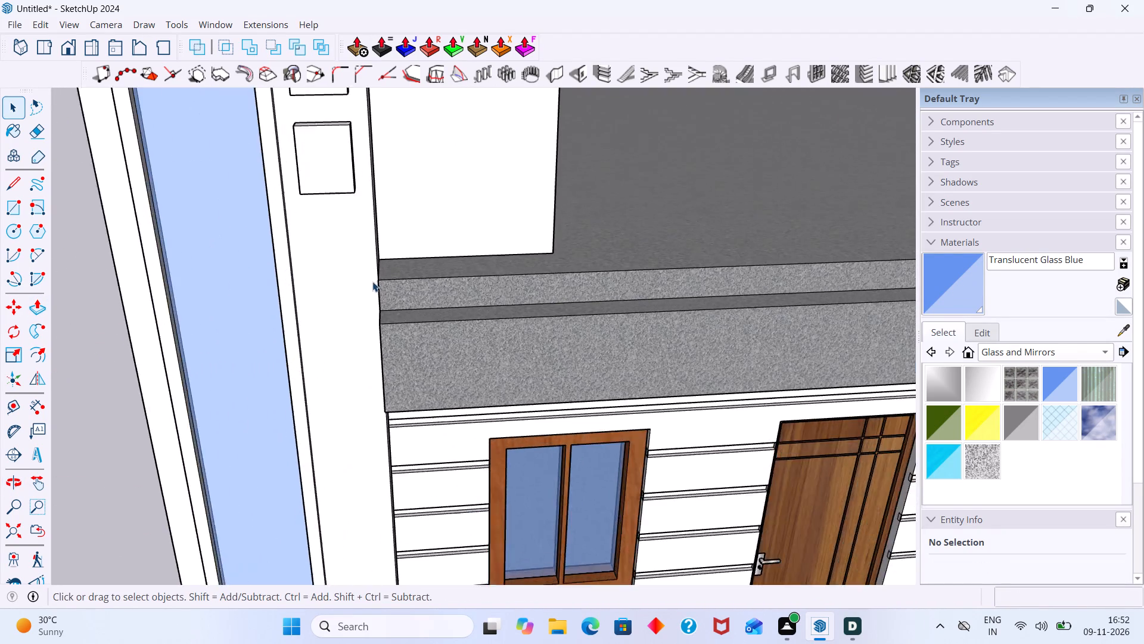
{"action": "scroll", "coordinate": [372, 281], "scroll_direction": "up", "scroll_amount": 4}
{"action": "middle_click_drag", "start_coordinate": [383, 289], "coordinate": [161, 342]}
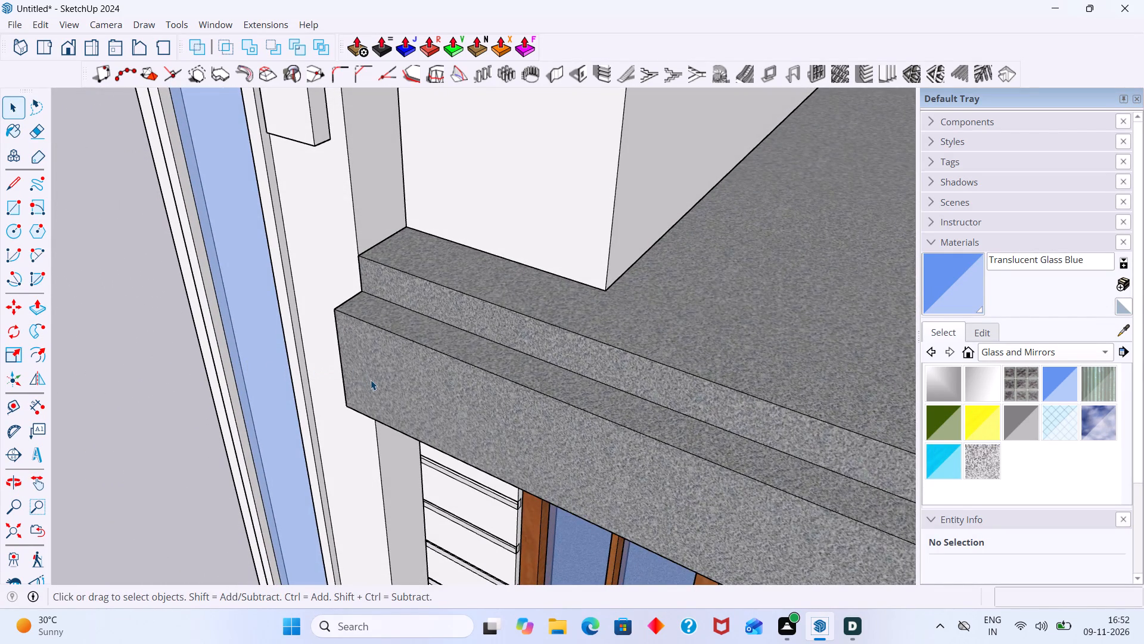
{"action": "scroll", "coordinate": [389, 277], "scroll_direction": "up", "scroll_amount": 3}
{"action": "scroll", "coordinate": [389, 278], "scroll_direction": "down", "scroll_amount": 3}
{"action": "middle_click_drag", "start_coordinate": [383, 299], "coordinate": [481, 302]}
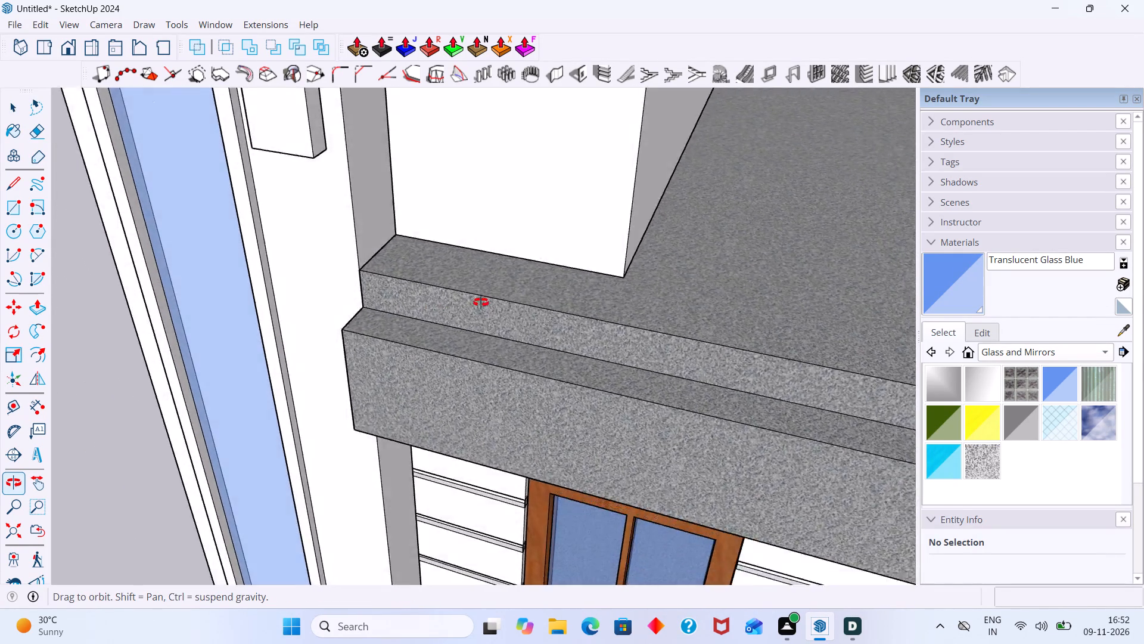
{"action": "middle_click_drag", "start_coordinate": [481, 302], "coordinate": [688, 289]}
{"action": "scroll", "coordinate": [468, 322], "scroll_direction": "up", "scroll_amount": 3}
{"action": "left_click", "coordinate": [467, 321]}
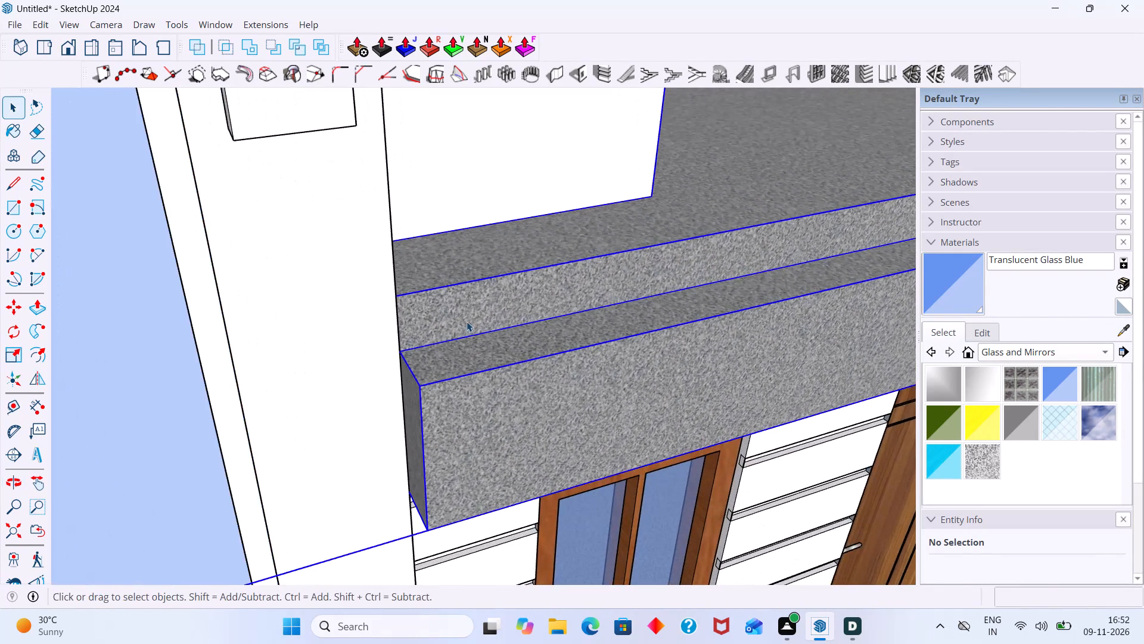
{"action": "triple_click", "coordinate": [466, 318]}
{"action": "double_click", "coordinate": [466, 314]}
{"action": "scroll", "coordinate": [466, 314], "scroll_direction": "up", "scroll_amount": 2}
{"action": "double_click", "coordinate": [466, 314]}
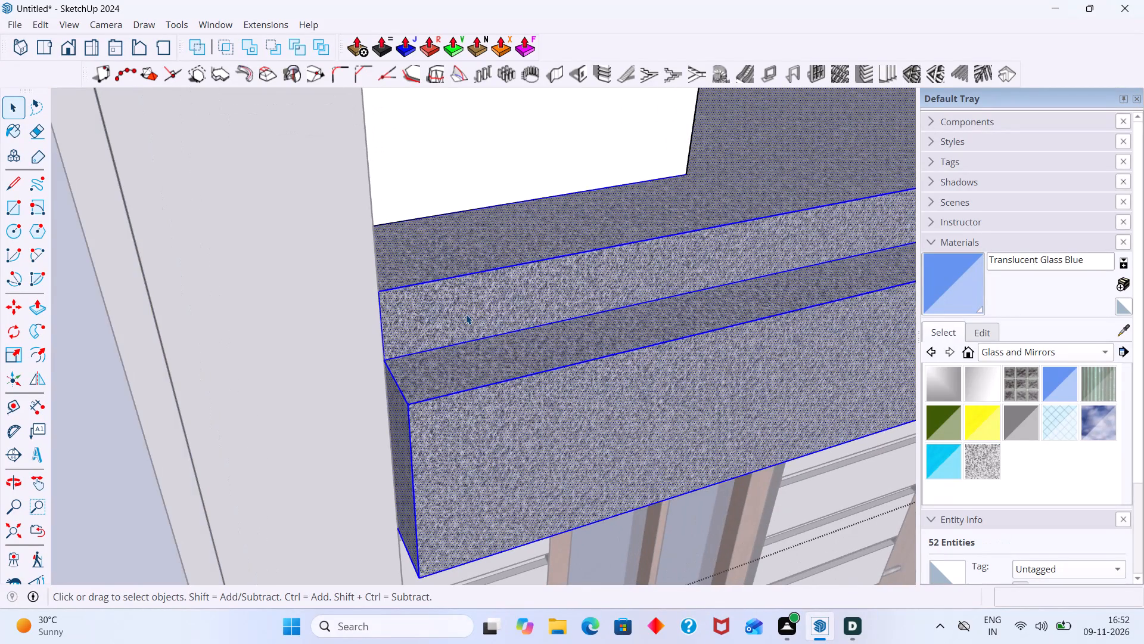
{"action": "left_click", "coordinate": [483, 349]}
{"action": "left_click", "coordinate": [473, 326]}
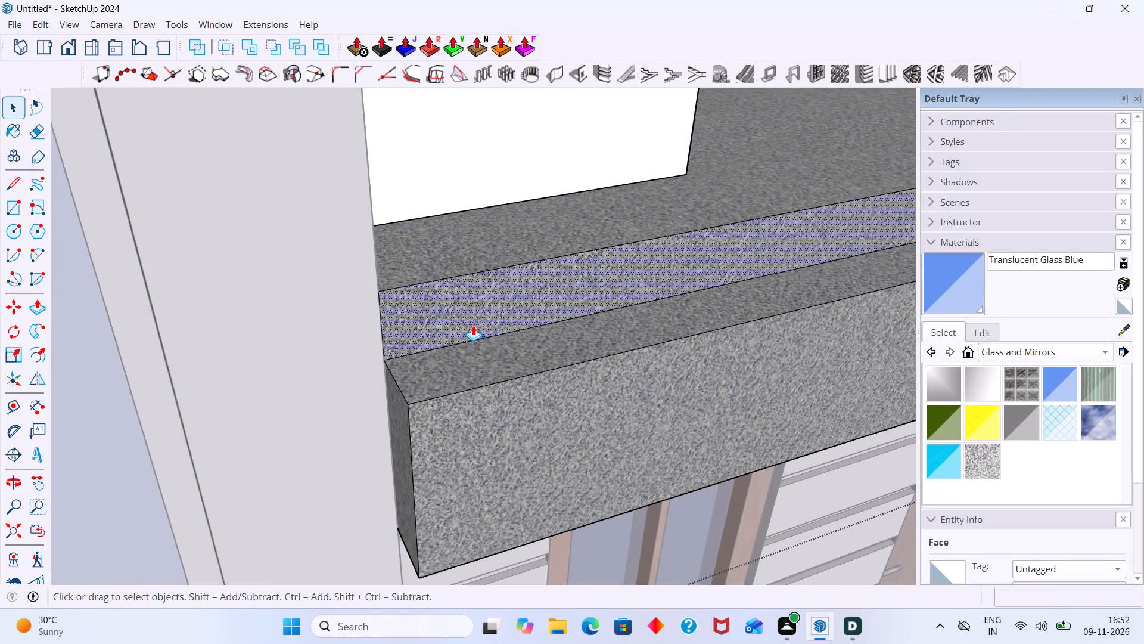
{"action": "key", "text": "p"}
{"action": "left_click", "coordinate": [473, 325]}
{"action": "left_click", "coordinate": [410, 401]}
{"action": "key", "text": "space"}
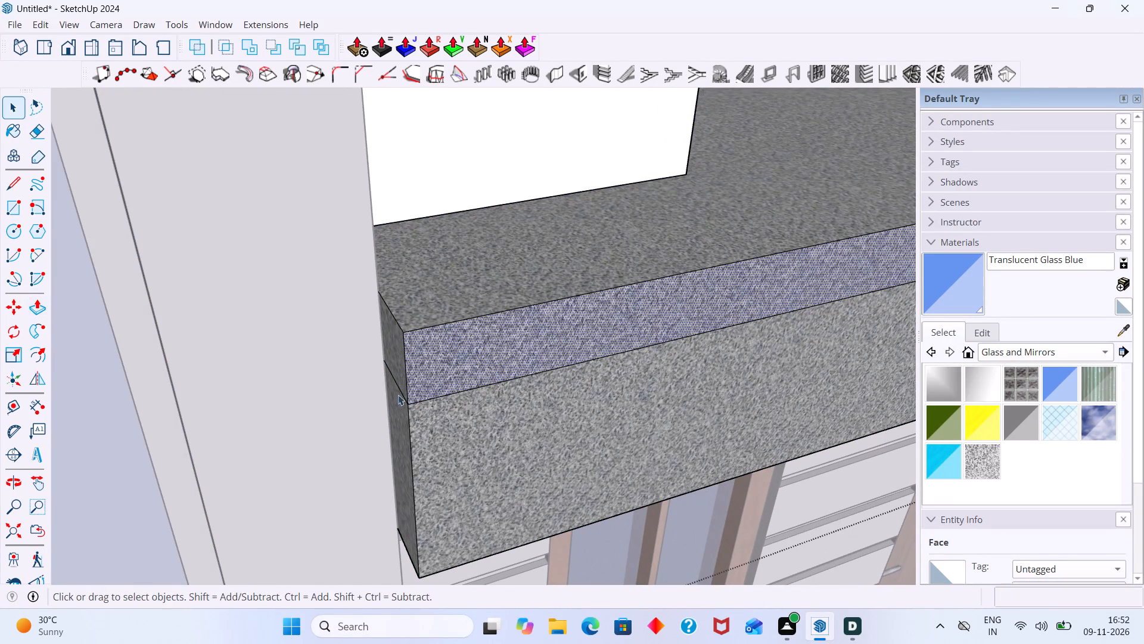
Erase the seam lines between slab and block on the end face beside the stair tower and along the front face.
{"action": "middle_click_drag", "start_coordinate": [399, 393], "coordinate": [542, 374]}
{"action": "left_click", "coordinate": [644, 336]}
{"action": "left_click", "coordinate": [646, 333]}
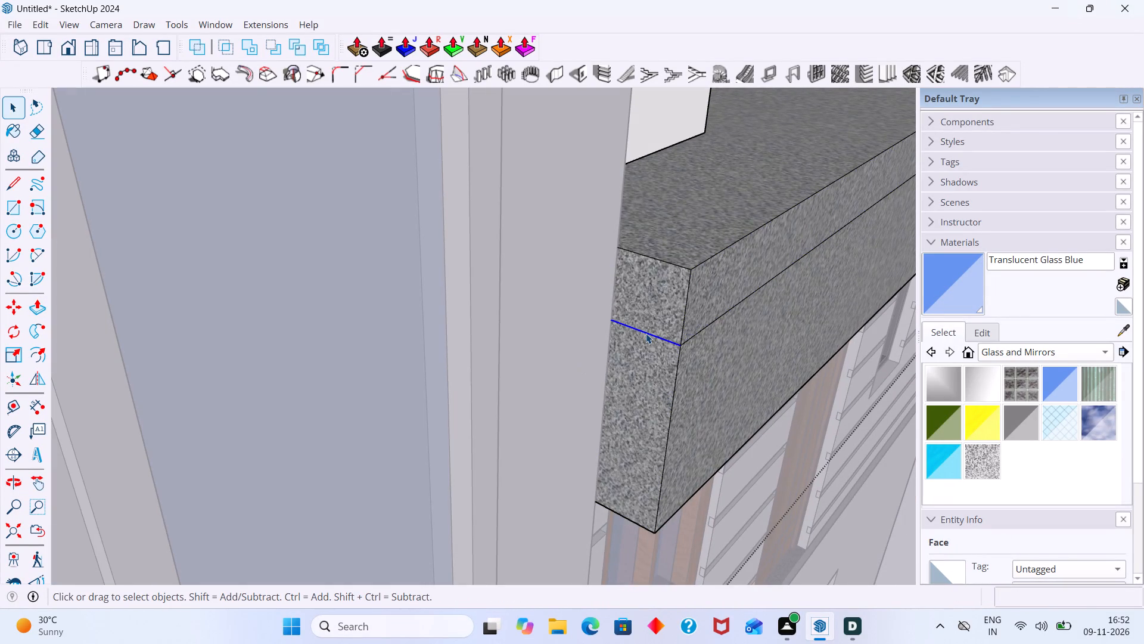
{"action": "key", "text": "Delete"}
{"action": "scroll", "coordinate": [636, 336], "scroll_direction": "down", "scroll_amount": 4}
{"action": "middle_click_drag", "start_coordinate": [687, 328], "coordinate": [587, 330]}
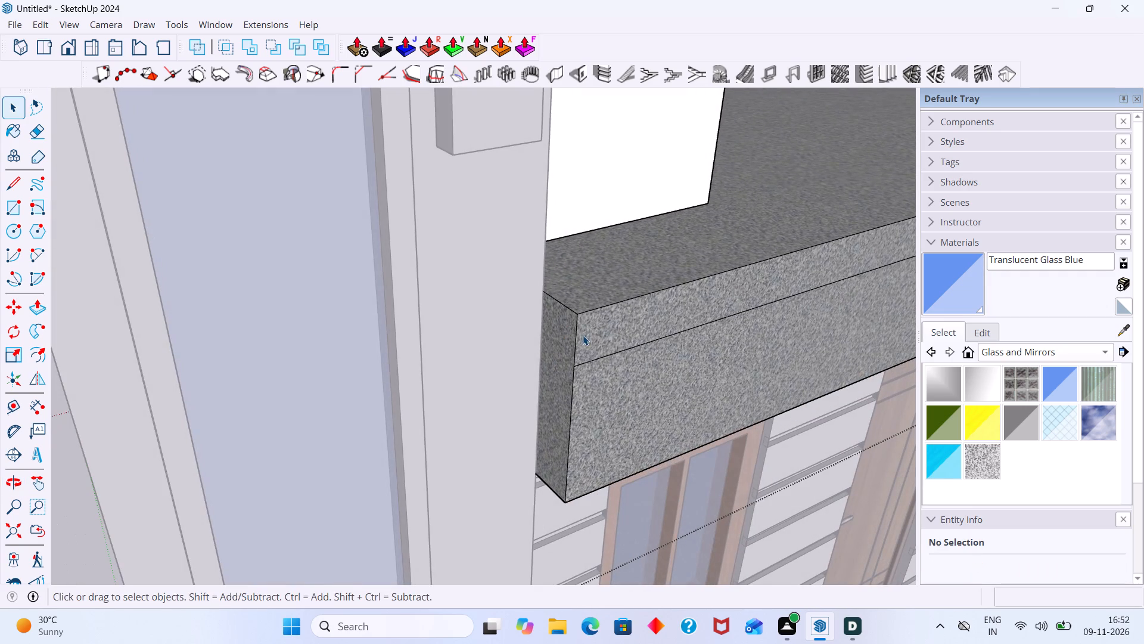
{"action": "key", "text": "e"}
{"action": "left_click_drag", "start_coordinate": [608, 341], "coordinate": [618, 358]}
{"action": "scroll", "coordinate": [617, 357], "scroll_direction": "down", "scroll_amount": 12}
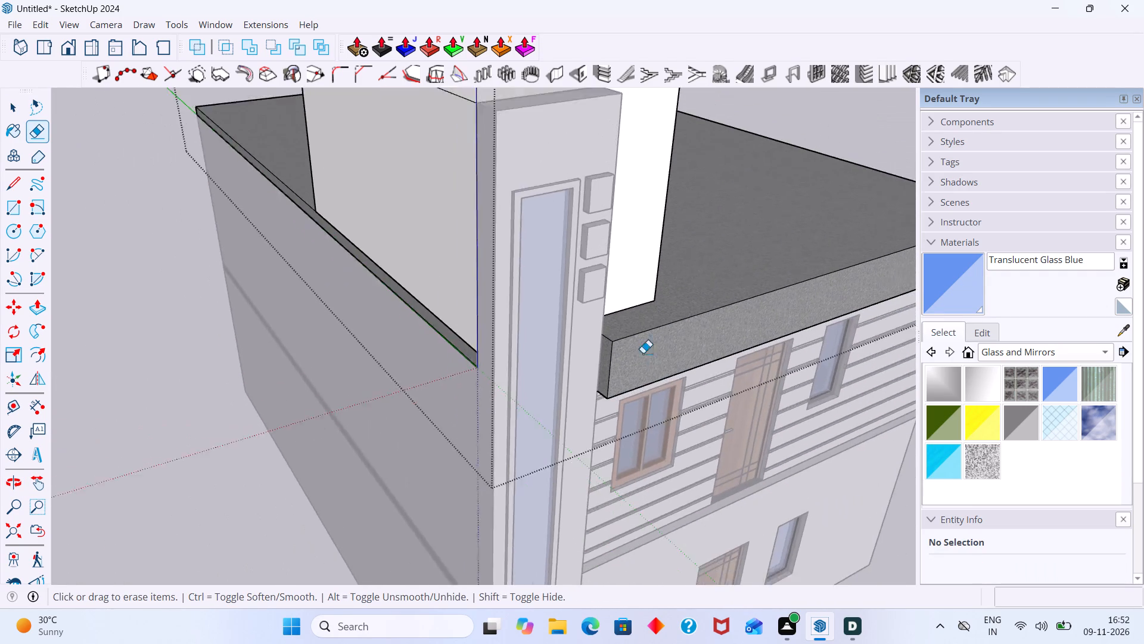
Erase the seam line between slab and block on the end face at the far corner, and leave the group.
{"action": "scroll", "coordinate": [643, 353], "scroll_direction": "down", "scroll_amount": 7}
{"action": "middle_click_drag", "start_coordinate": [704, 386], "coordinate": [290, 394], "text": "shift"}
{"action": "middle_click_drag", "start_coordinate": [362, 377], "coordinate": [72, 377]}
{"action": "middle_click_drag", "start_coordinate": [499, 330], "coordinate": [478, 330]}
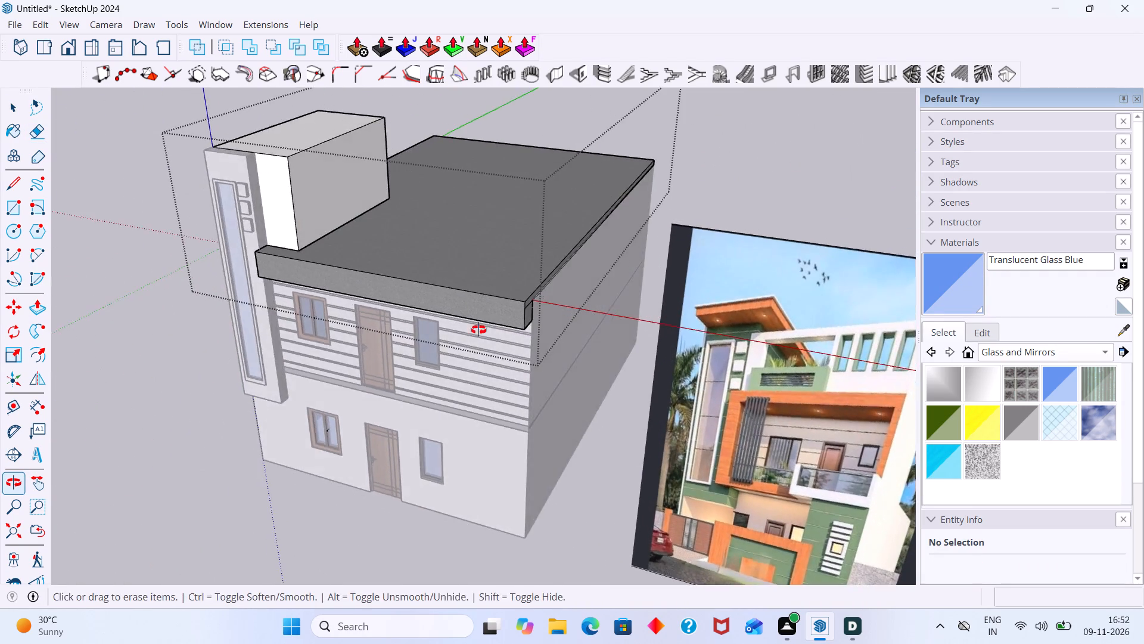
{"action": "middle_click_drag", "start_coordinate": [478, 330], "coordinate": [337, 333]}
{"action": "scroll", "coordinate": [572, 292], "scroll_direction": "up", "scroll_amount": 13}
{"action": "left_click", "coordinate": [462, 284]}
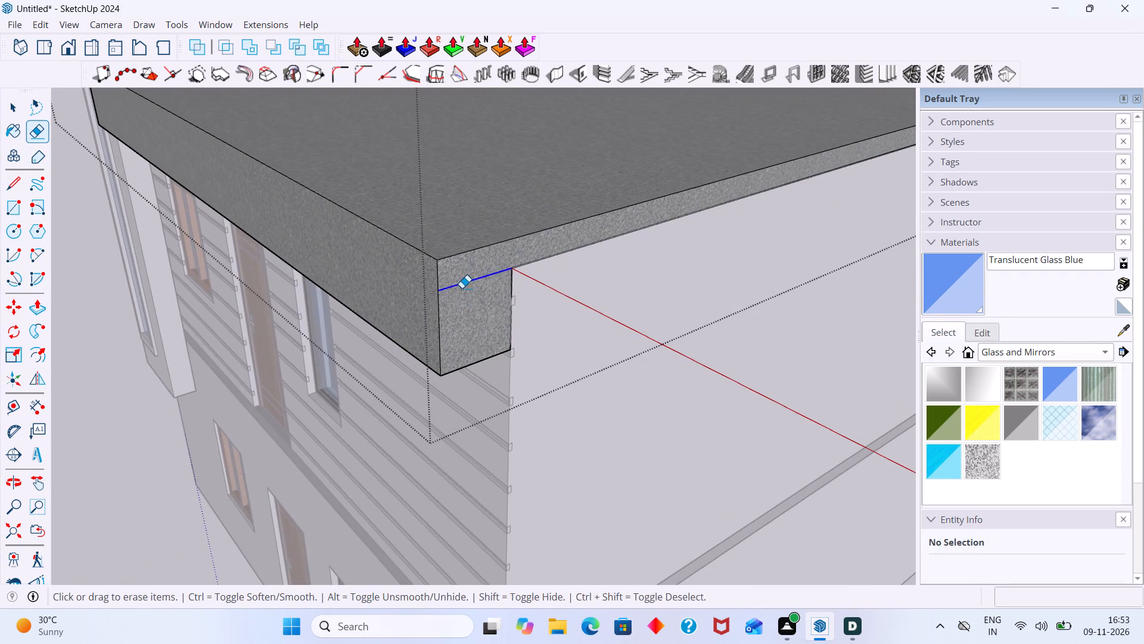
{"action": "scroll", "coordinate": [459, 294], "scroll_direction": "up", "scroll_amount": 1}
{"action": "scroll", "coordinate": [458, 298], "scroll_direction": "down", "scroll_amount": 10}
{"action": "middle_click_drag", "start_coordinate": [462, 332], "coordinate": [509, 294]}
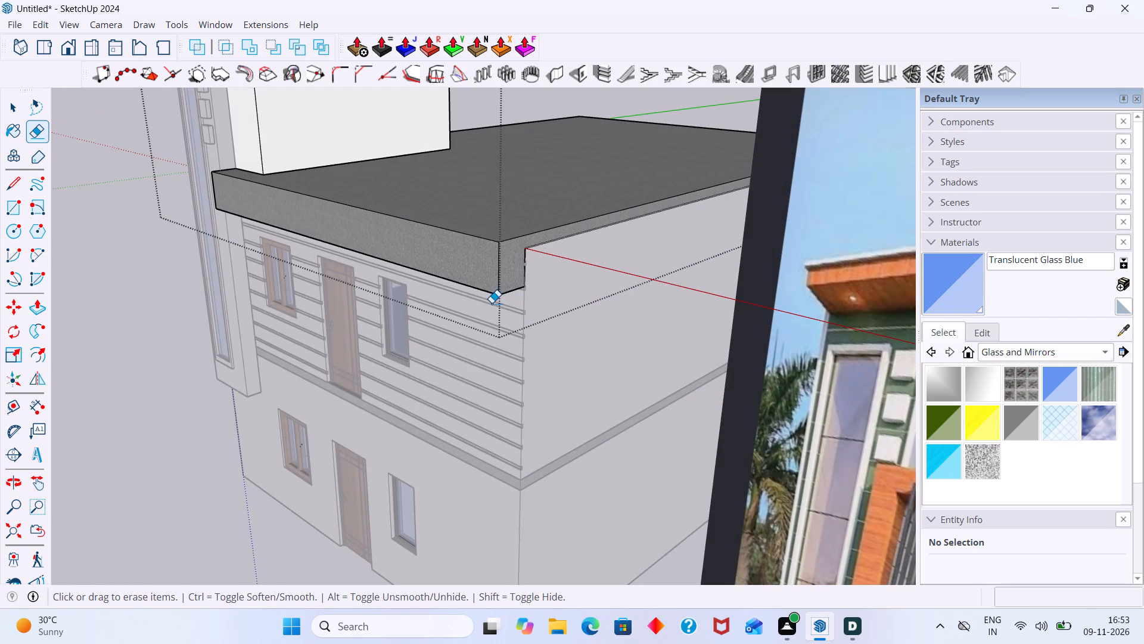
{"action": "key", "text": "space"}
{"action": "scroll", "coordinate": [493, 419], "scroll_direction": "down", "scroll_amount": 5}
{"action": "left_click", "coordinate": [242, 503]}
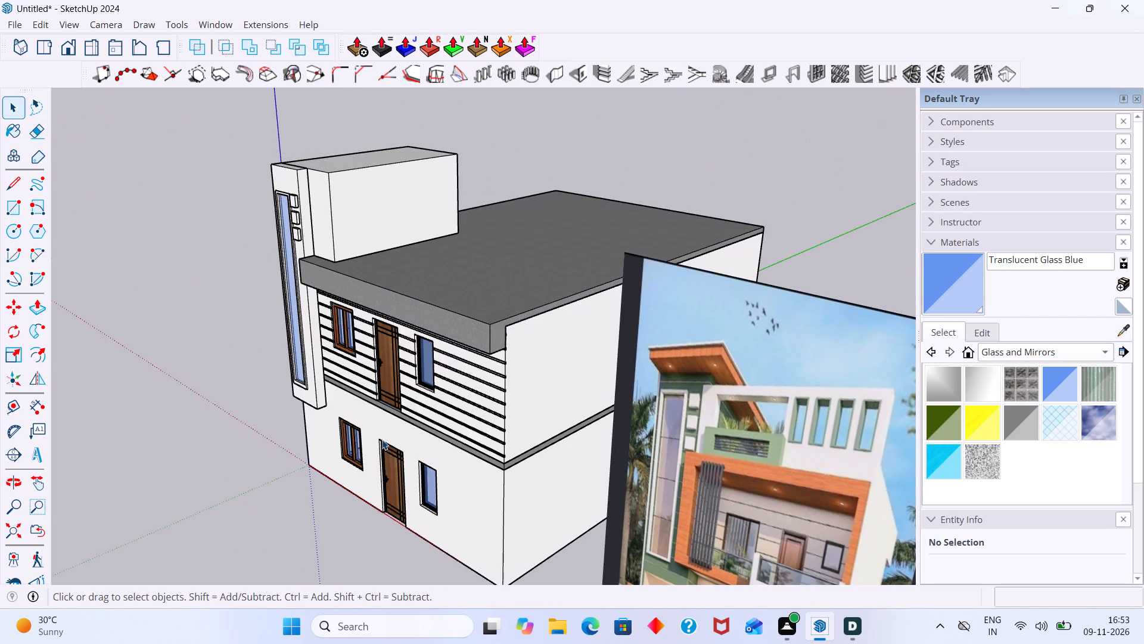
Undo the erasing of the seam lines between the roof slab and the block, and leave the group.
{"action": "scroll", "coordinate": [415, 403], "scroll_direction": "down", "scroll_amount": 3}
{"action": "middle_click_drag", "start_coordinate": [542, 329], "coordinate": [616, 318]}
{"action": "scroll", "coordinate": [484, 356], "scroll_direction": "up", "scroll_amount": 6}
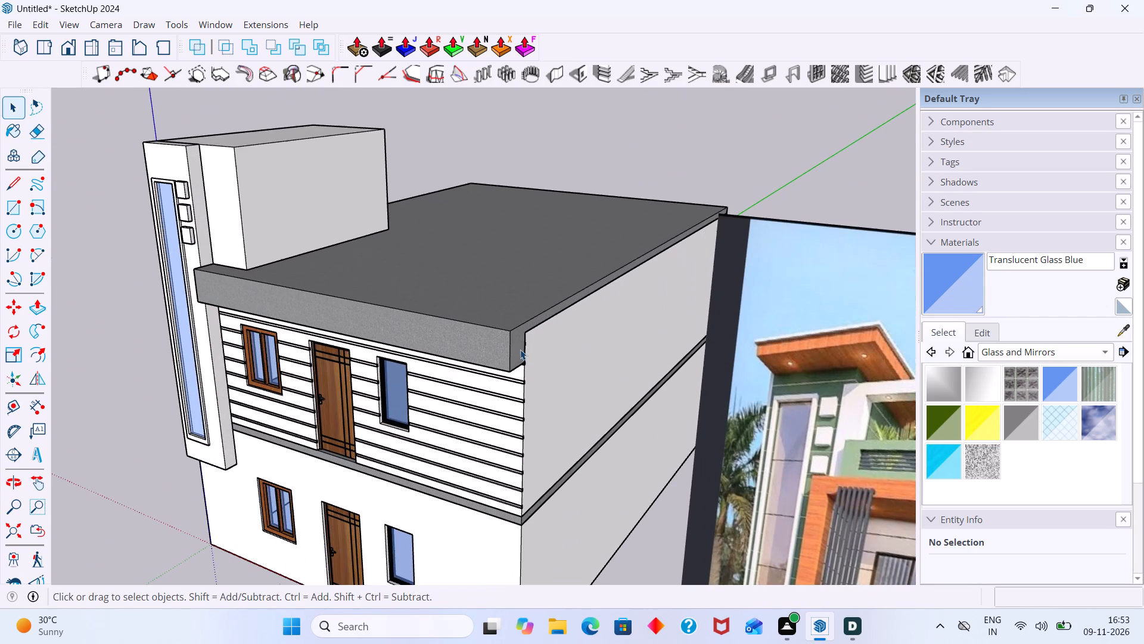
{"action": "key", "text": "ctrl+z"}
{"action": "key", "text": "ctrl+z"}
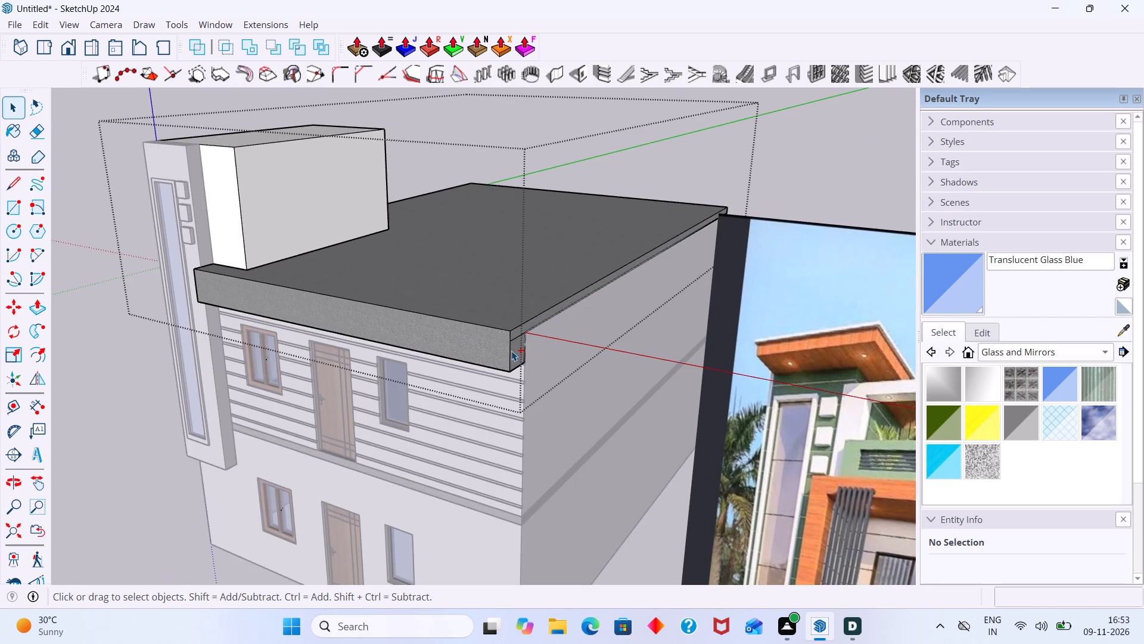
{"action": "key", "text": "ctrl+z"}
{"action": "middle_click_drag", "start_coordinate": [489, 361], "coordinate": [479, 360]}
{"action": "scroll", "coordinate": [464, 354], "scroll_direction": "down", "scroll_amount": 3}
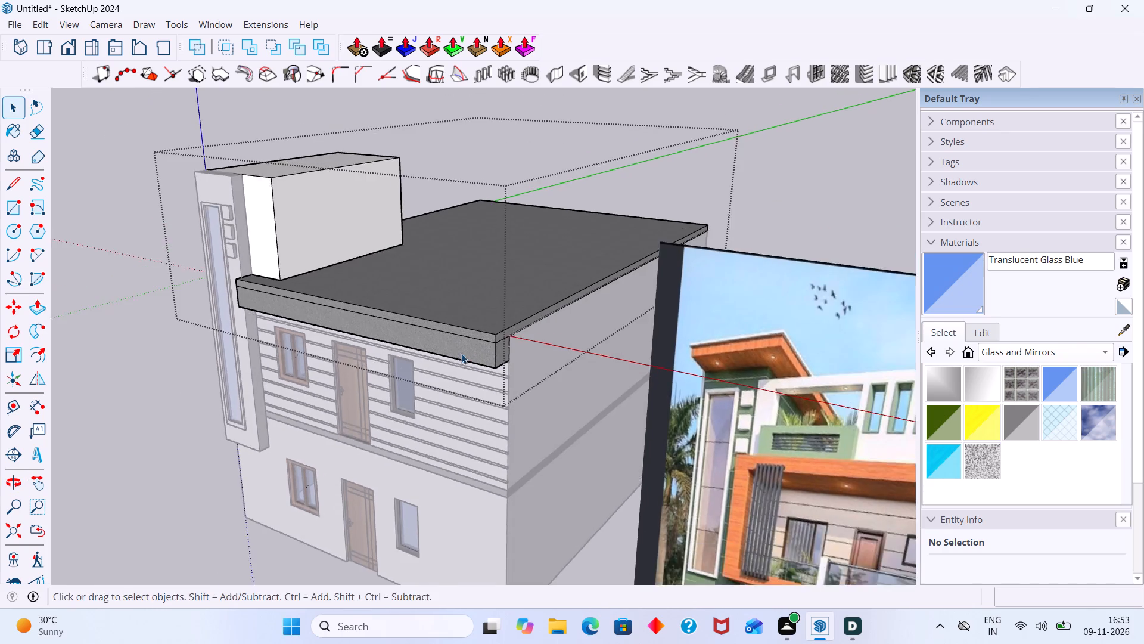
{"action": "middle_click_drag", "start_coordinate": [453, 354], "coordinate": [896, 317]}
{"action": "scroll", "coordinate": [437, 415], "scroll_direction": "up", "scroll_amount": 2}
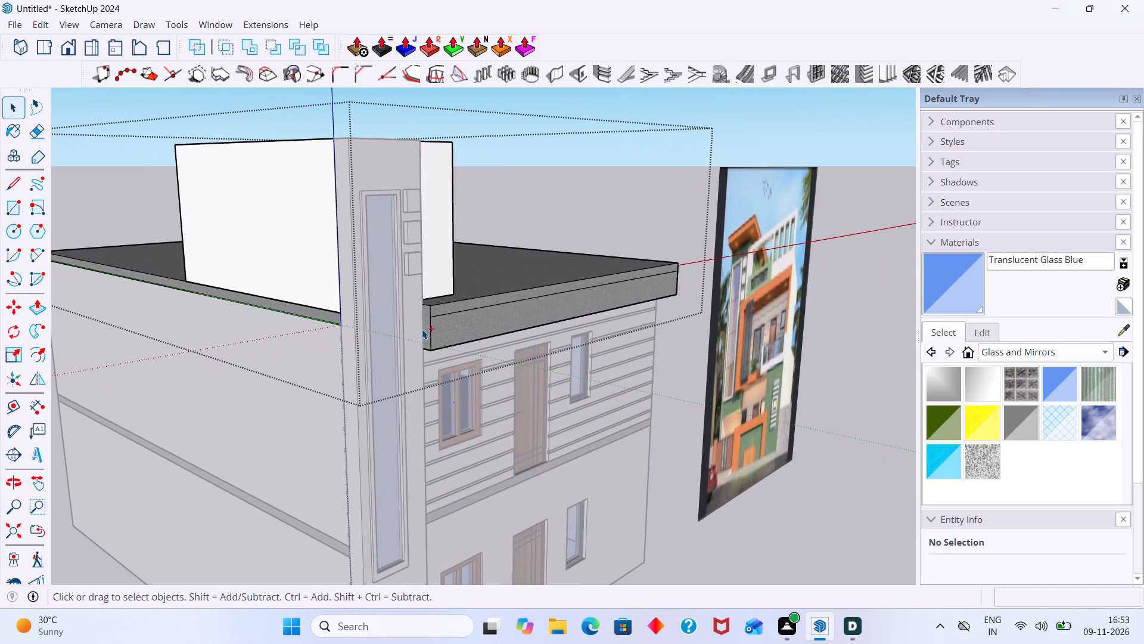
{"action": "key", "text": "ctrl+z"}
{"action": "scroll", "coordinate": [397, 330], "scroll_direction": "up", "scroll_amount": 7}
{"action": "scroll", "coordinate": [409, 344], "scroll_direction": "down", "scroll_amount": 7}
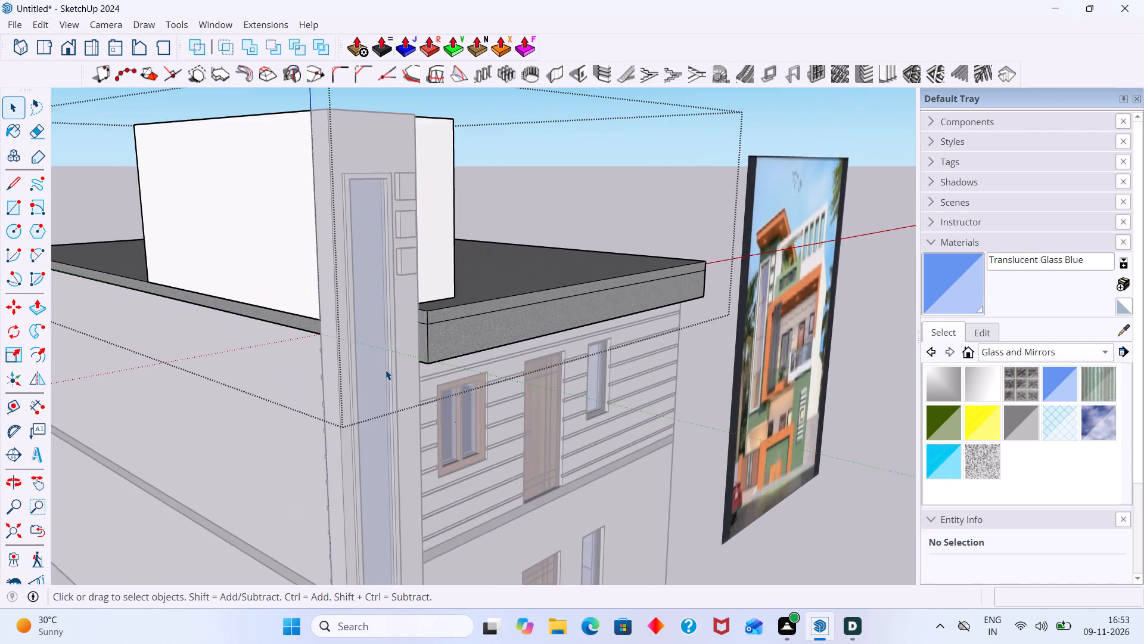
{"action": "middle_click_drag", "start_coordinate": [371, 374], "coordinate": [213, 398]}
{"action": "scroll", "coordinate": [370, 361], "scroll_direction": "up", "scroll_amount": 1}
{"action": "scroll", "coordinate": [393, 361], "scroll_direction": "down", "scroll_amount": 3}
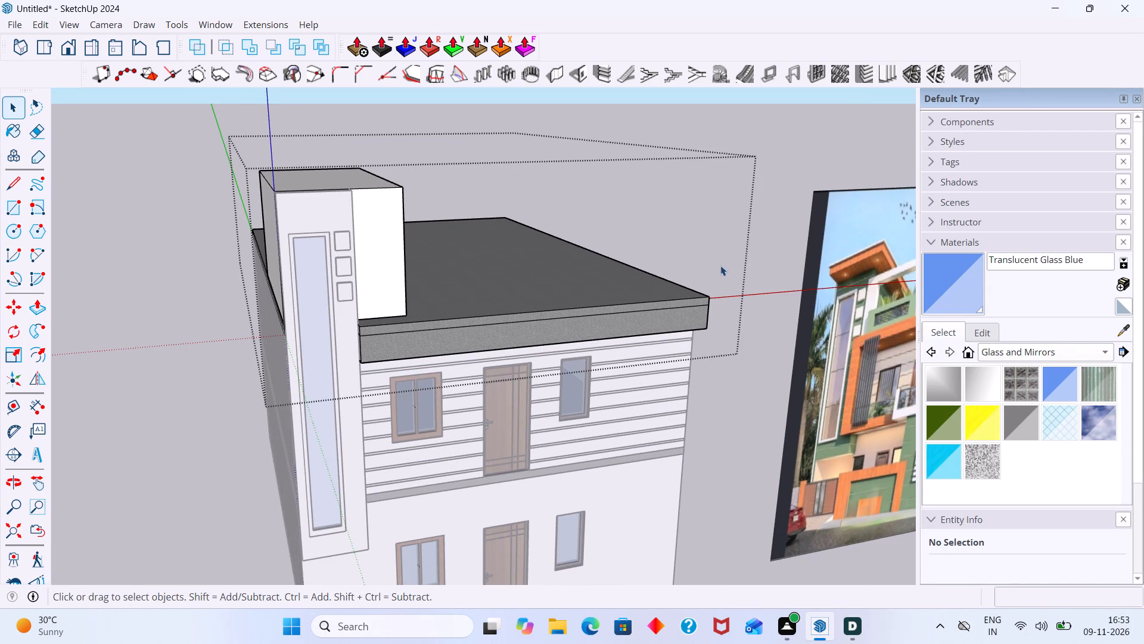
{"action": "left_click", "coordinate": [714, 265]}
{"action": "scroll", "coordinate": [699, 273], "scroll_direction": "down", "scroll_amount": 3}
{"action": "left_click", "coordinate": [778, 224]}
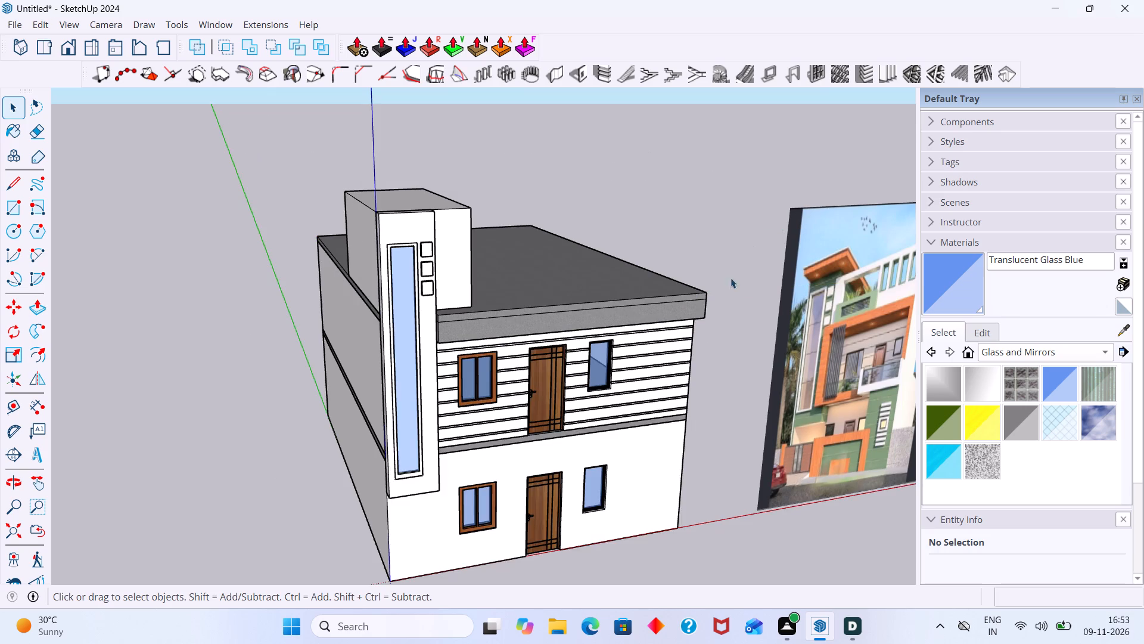
Examine the tower-side end of the roof block and compare the facade with the upper-floor frame in the reference elevation image.
{"action": "middle_click_drag", "start_coordinate": [682, 329], "coordinate": [565, 323]}
{"action": "scroll", "coordinate": [625, 358], "scroll_direction": "down", "scroll_amount": 2}
{"action": "middle_click_drag", "start_coordinate": [490, 363], "coordinate": [653, 375]}
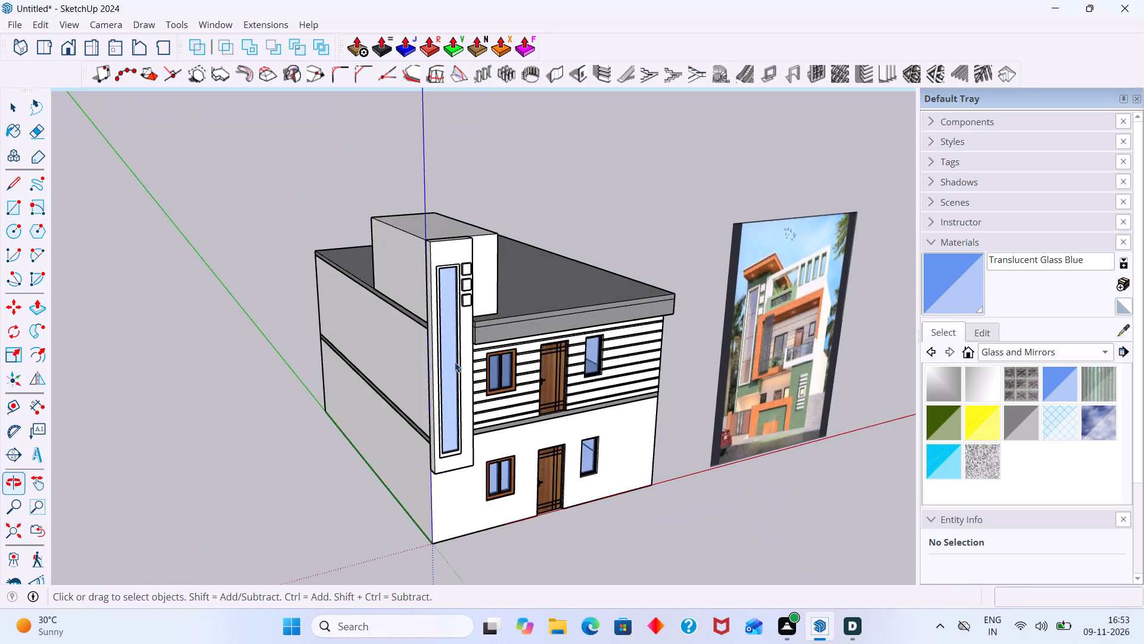
{"action": "scroll", "coordinate": [453, 358], "scroll_direction": "up", "scroll_amount": 16}
{"action": "middle_click_drag", "start_coordinate": [481, 297], "coordinate": [550, 302]}
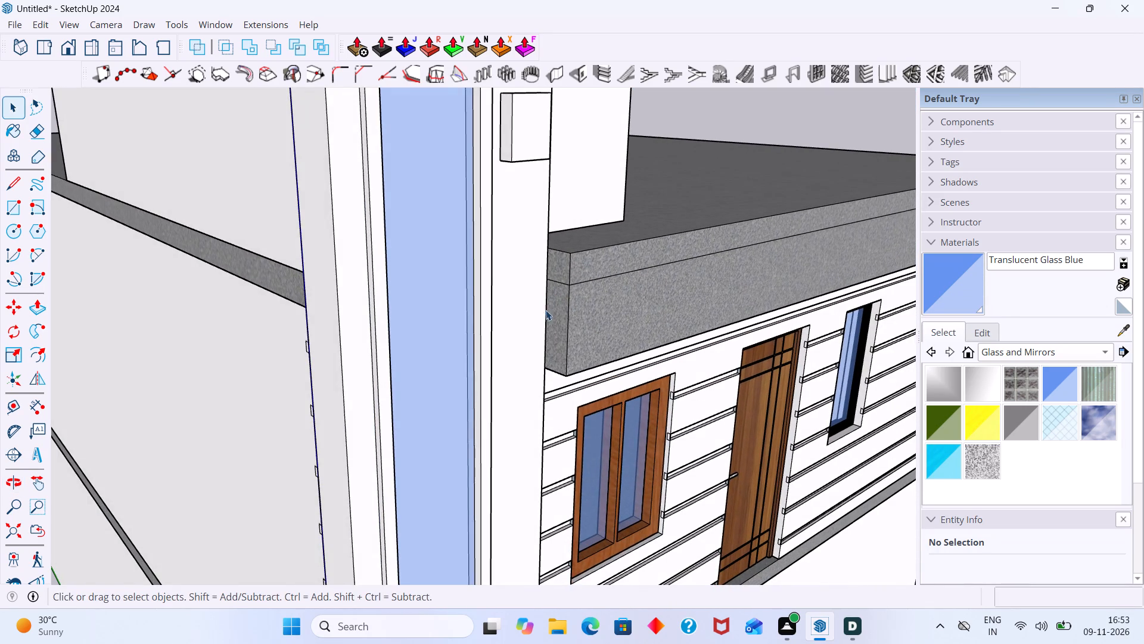
{"action": "scroll", "coordinate": [542, 333], "scroll_direction": "down", "scroll_amount": 4}
{"action": "middle_click_drag", "start_coordinate": [544, 363], "coordinate": [480, 360]}
{"action": "scroll", "coordinate": [480, 364], "scroll_direction": "down", "scroll_amount": 6}
{"action": "middle_click_drag", "start_coordinate": [474, 363], "coordinate": [123, 419]}
{"action": "middle_click_drag", "start_coordinate": [189, 439], "coordinate": [192, 439]}
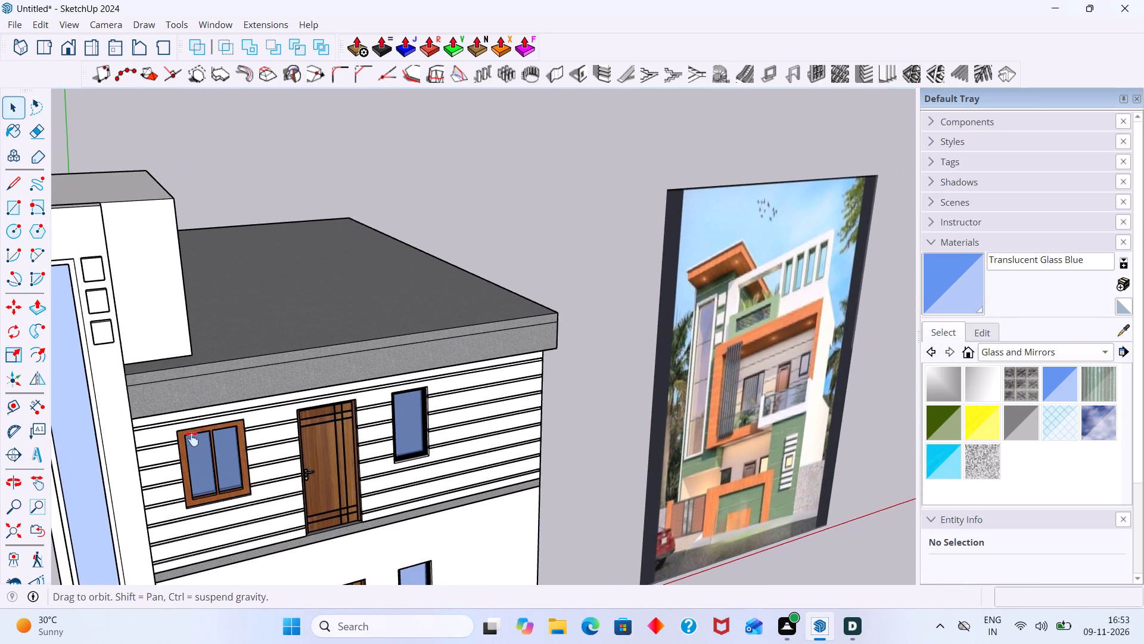
{"action": "middle_click_drag", "start_coordinate": [192, 439], "coordinate": [306, 376]}
{"action": "middle_click_drag", "start_coordinate": [292, 373], "coordinate": [315, 376]}
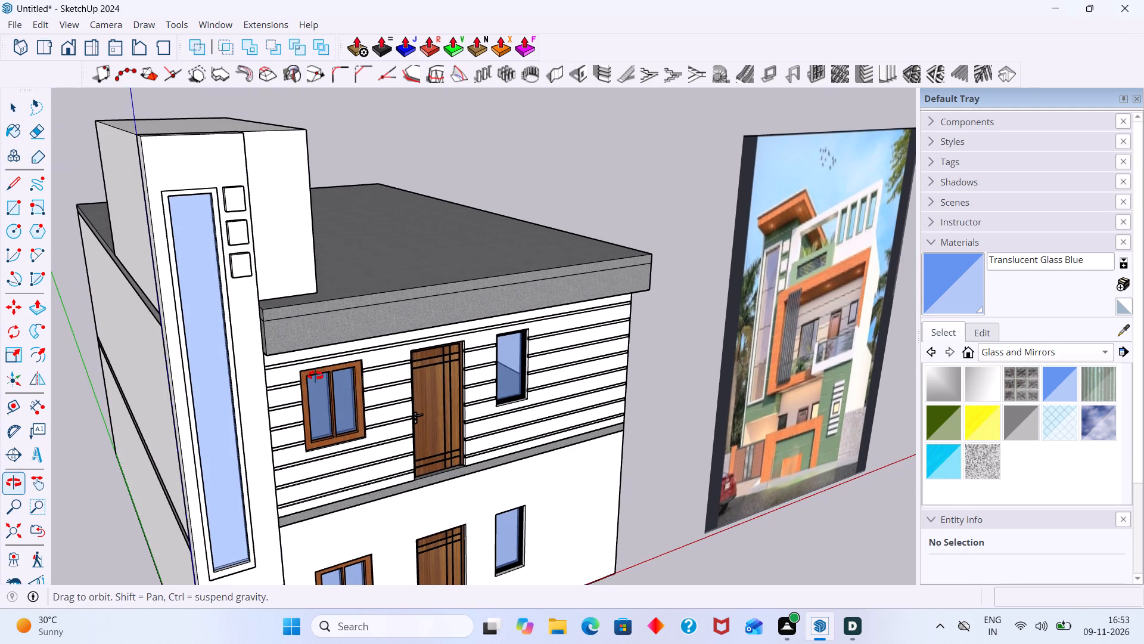
{"action": "middle_click_drag", "start_coordinate": [315, 376], "coordinate": [315, 376]}
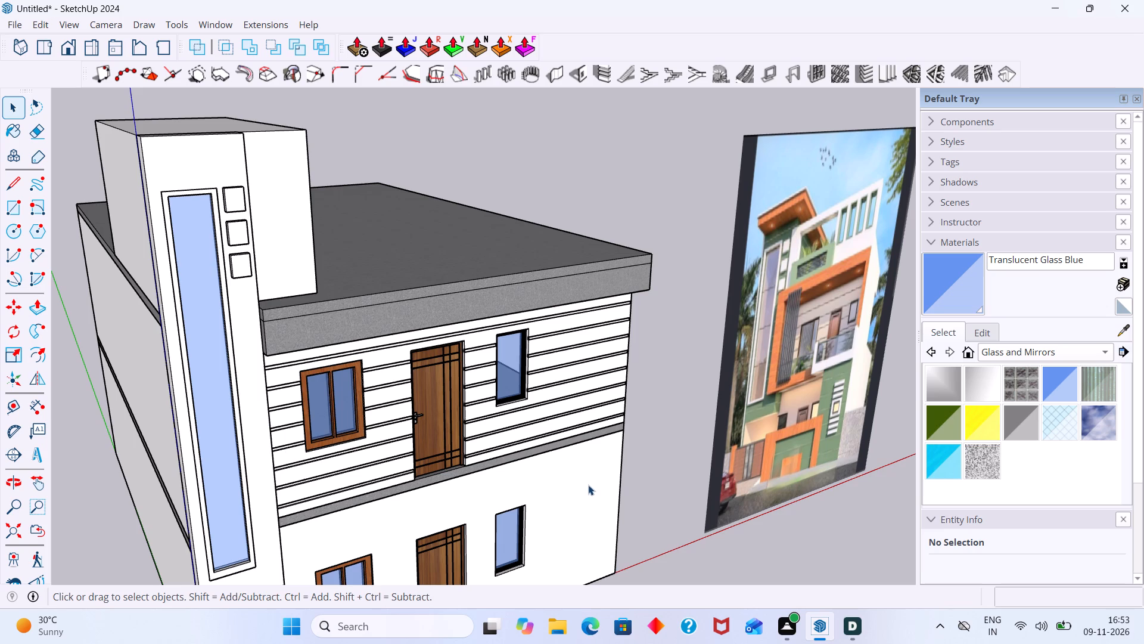
Open the roof group for editing and select the block's front face beside the stair tower.
{"action": "key", "text": "r"}
{"action": "key", "text": "space"}
{"action": "left_click", "coordinate": [284, 337]}
{"action": "double_click", "coordinate": [284, 337]}
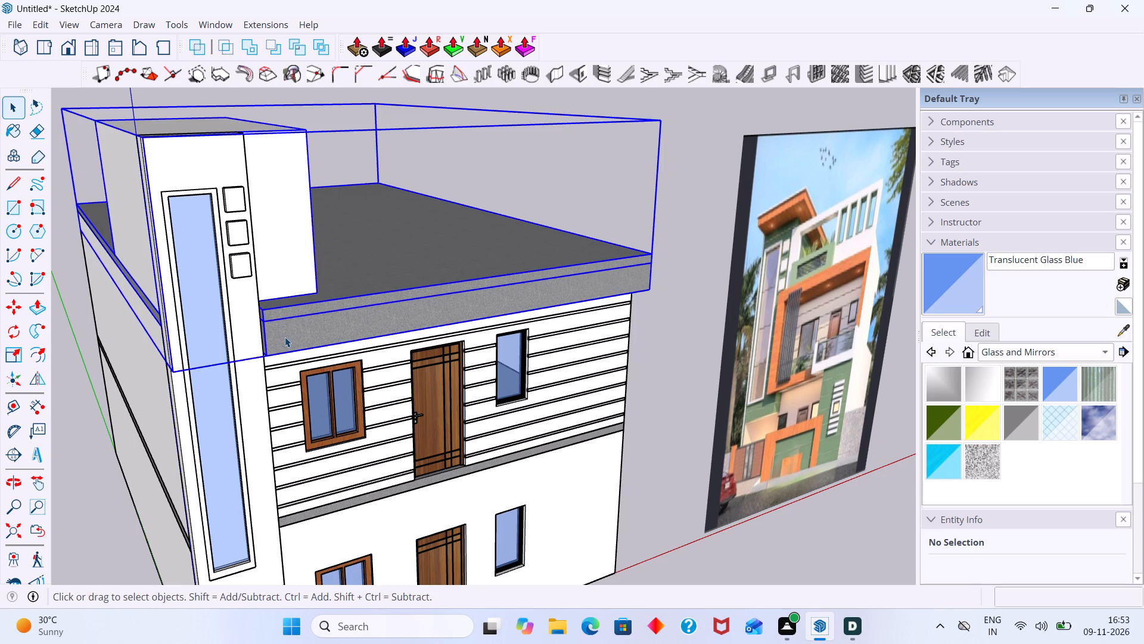
{"action": "left_click", "coordinate": [298, 347]}
{"action": "scroll", "coordinate": [291, 341], "scroll_direction": "up", "scroll_amount": 2}
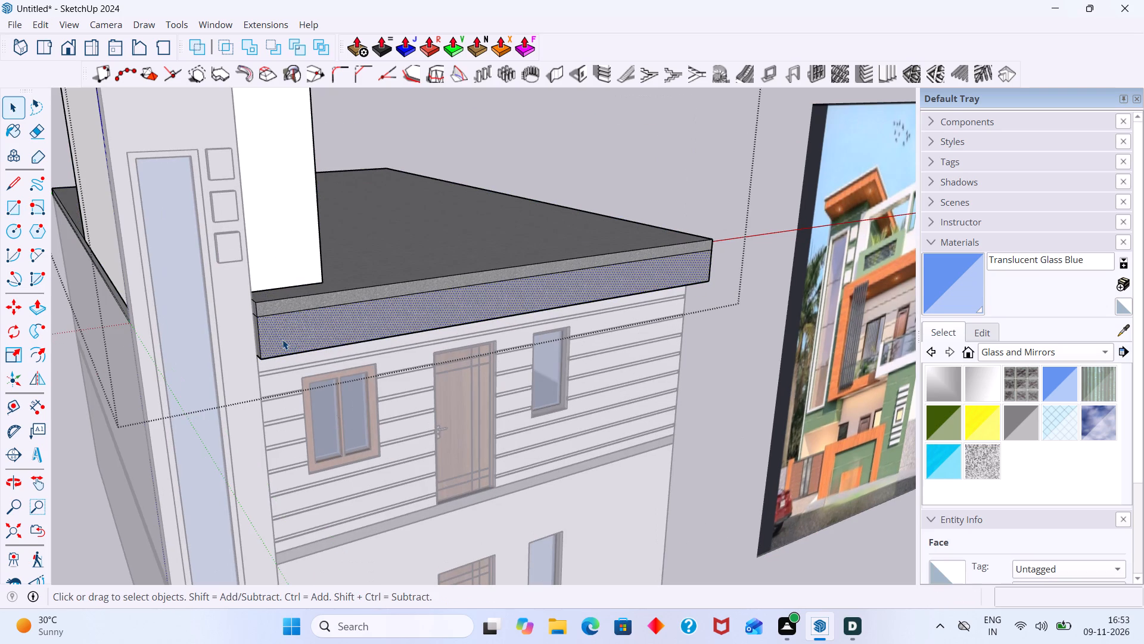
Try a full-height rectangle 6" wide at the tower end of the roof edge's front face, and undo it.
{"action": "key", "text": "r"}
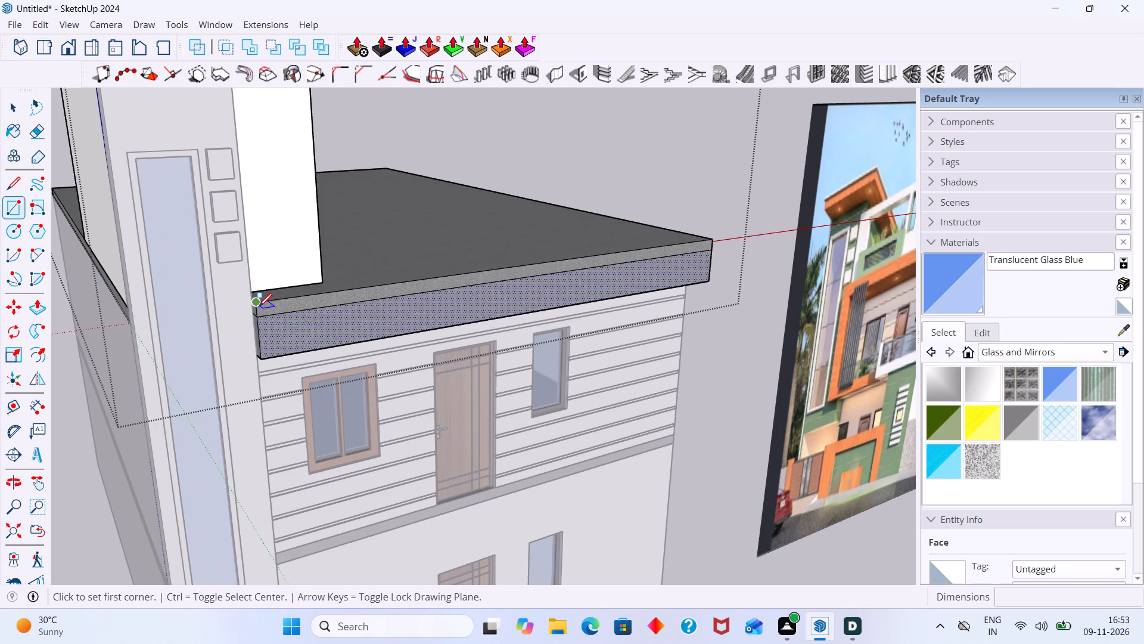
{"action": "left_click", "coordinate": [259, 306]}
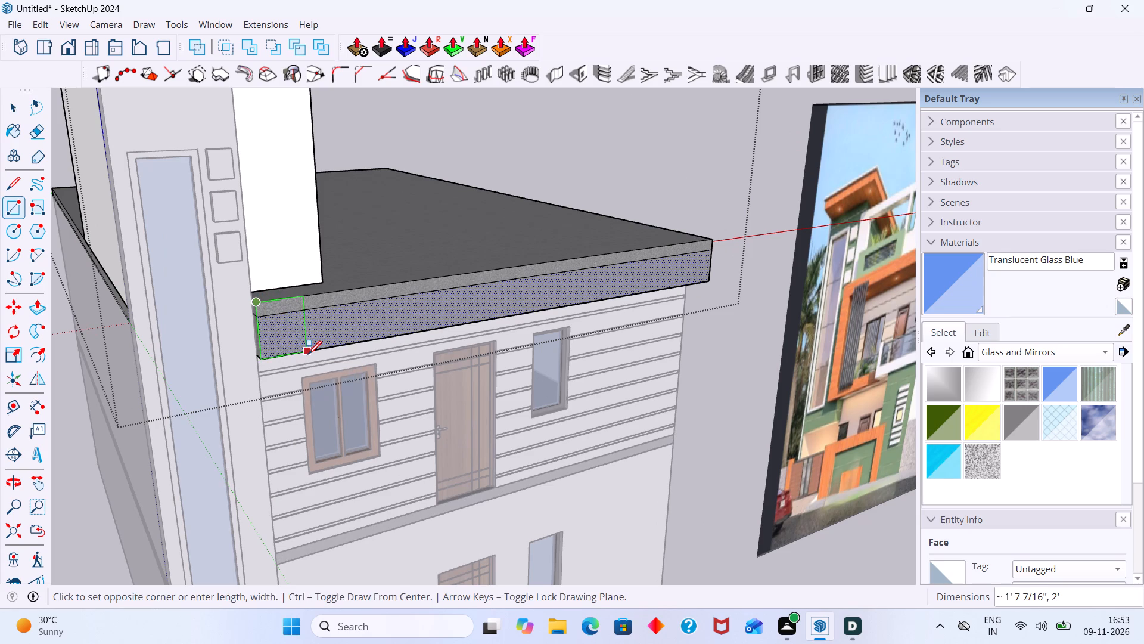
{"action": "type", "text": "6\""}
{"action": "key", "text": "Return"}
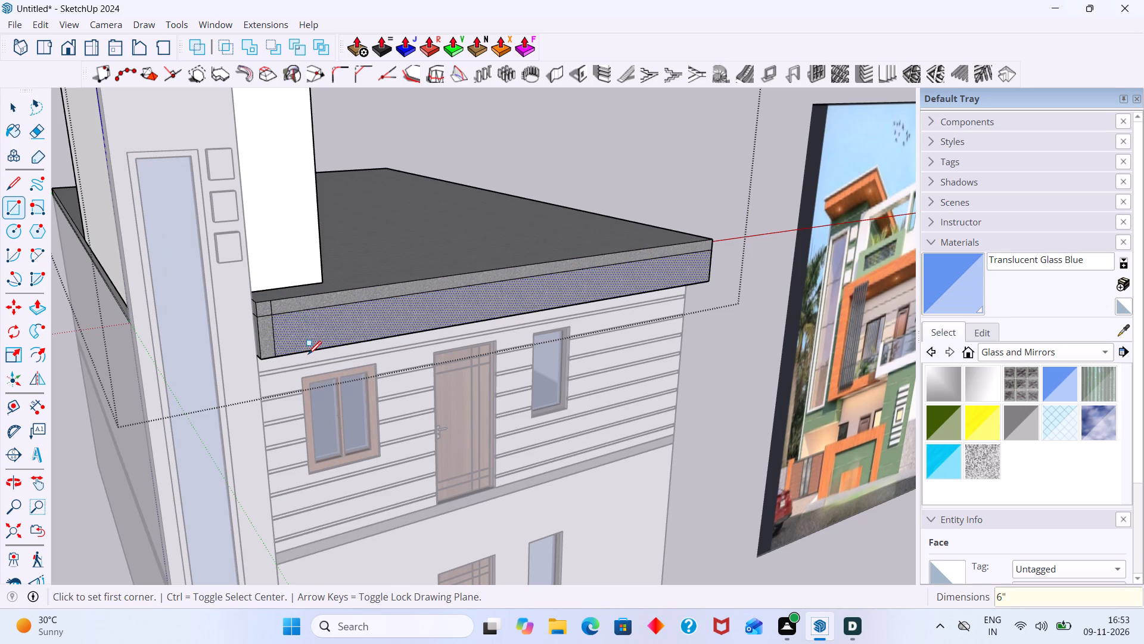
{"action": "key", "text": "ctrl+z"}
Draw a rectangle 1' wide and the full 2' high at the tower end of the roof edge's front face.
{"action": "left_click", "coordinate": [259, 300]}
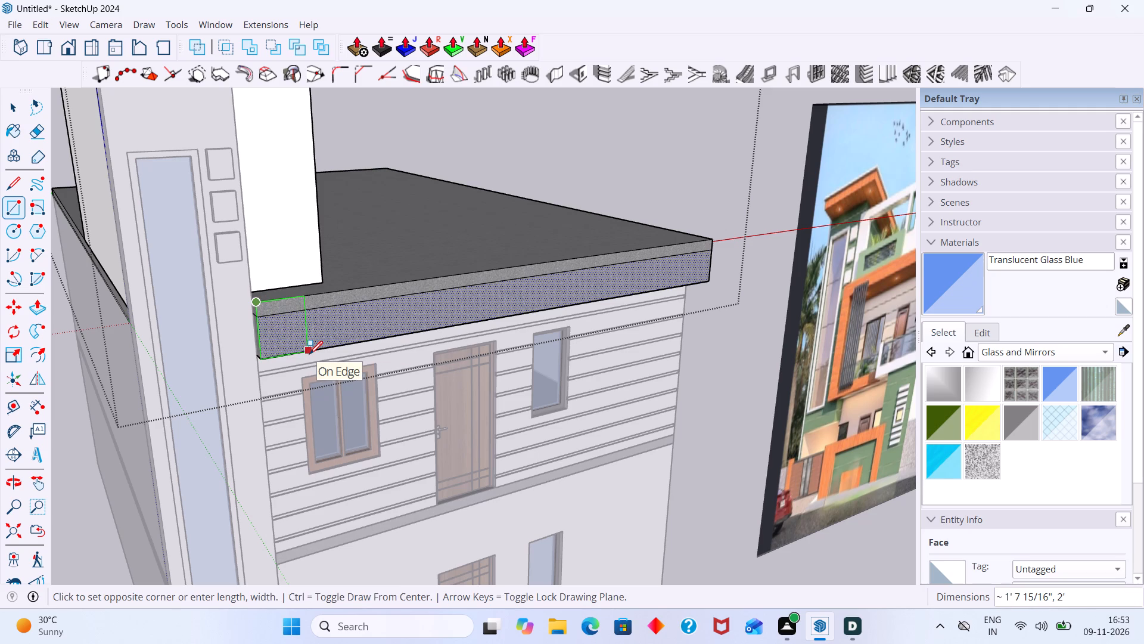
{"action": "type", "text": "1'"}
{"action": "key", "text": "Return"}
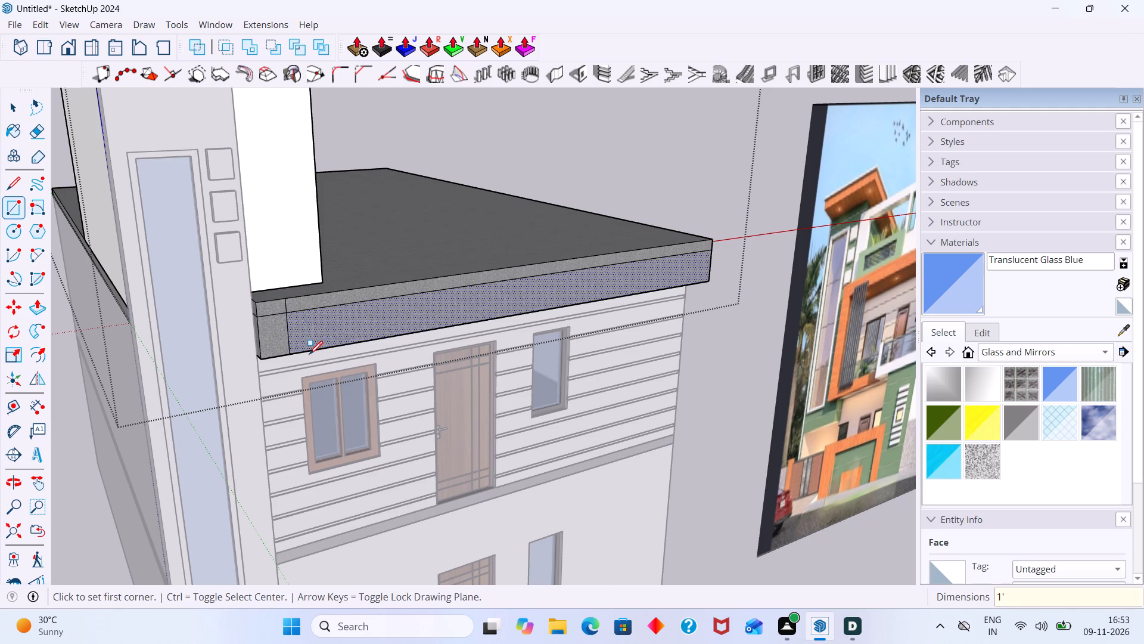
{"action": "key", "text": "space"}
Erase the seam line between slab and block inside the 1' wide rectangle.
{"action": "middle_click_drag", "start_coordinate": [299, 354], "coordinate": [262, 377]}
{"action": "scroll", "coordinate": [253, 363], "scroll_direction": "up", "scroll_amount": 6}
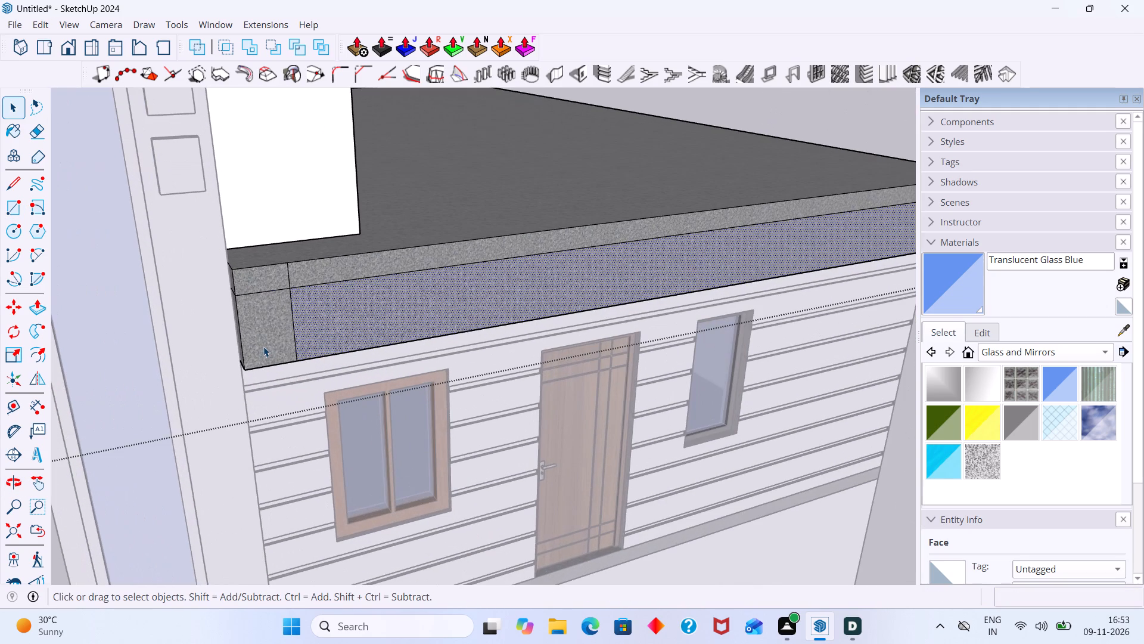
{"action": "left_click", "coordinate": [263, 346]}
{"action": "left_click", "coordinate": [273, 287]}
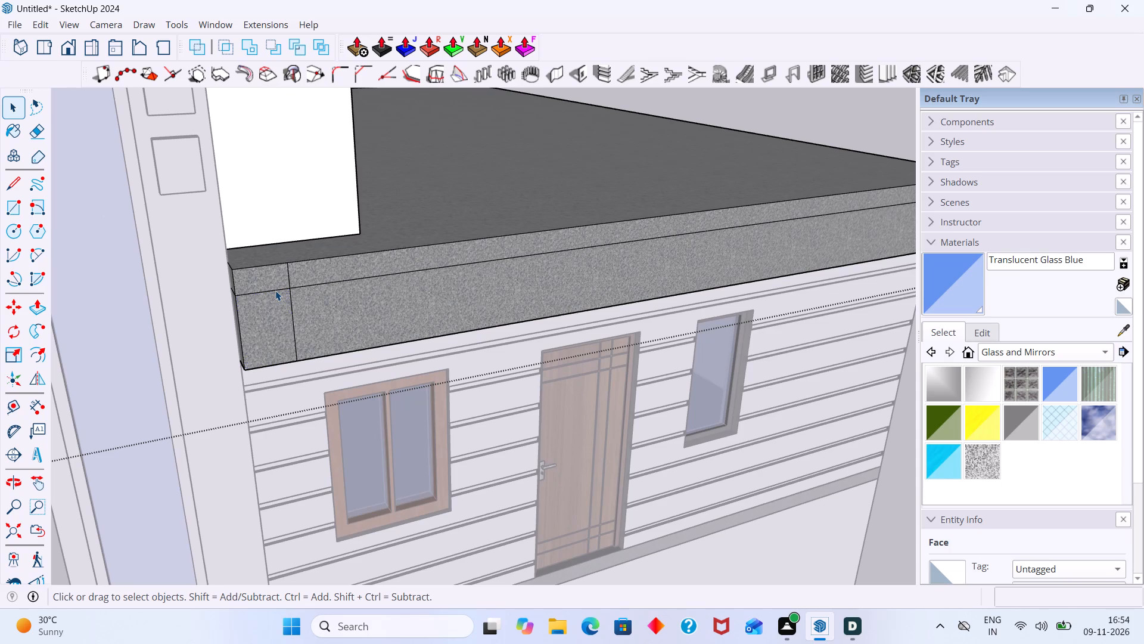
{"action": "left_click", "coordinate": [275, 290]}
{"action": "key", "text": "Delete"}
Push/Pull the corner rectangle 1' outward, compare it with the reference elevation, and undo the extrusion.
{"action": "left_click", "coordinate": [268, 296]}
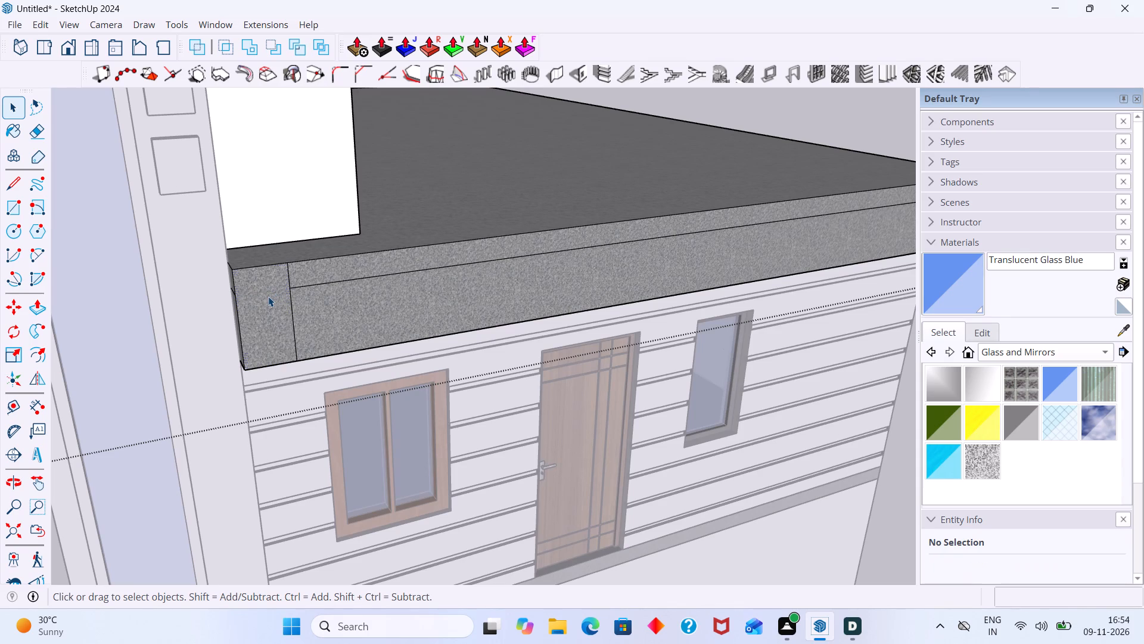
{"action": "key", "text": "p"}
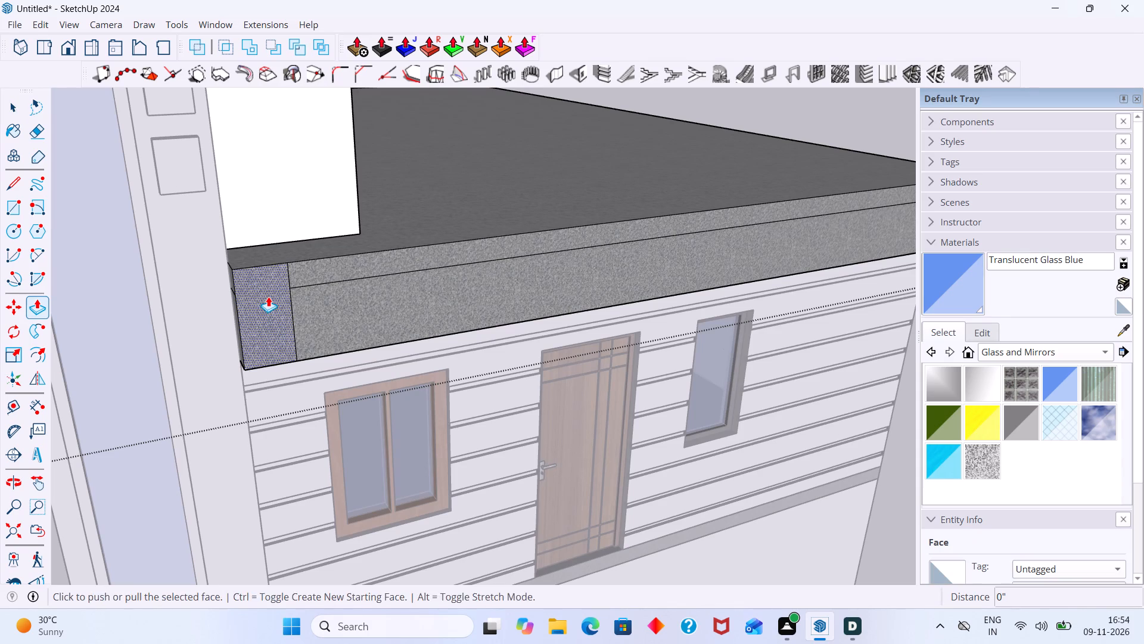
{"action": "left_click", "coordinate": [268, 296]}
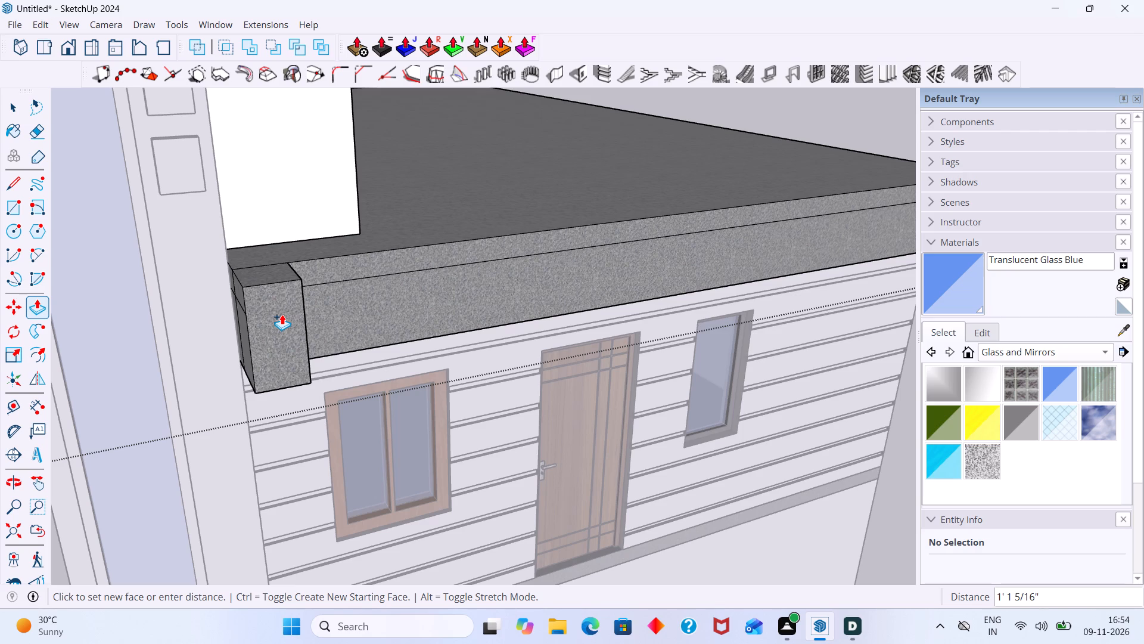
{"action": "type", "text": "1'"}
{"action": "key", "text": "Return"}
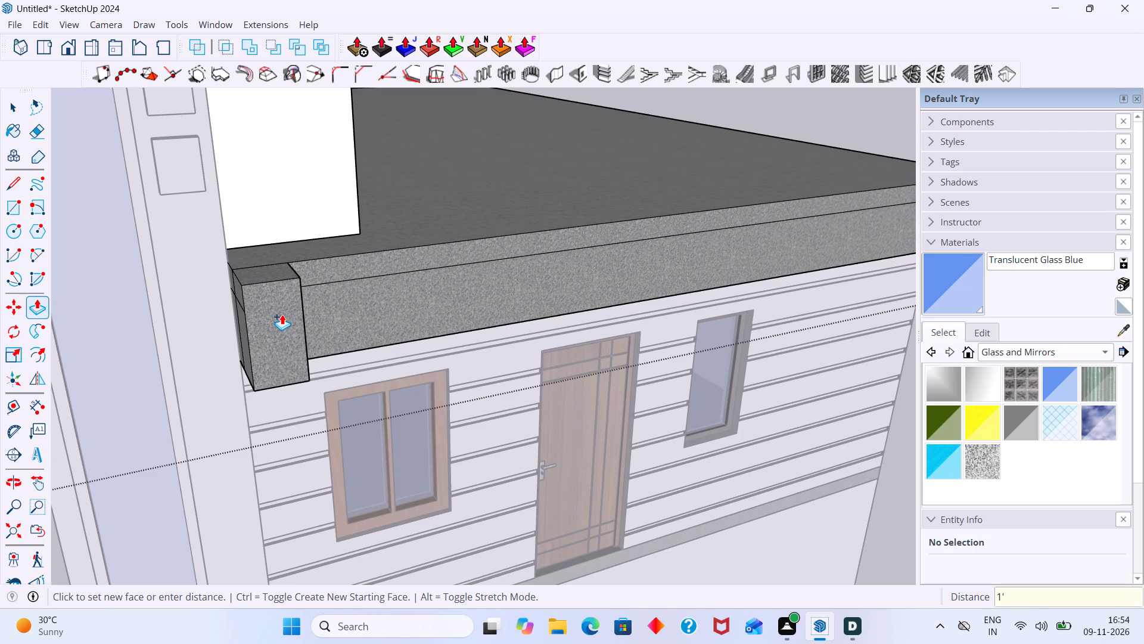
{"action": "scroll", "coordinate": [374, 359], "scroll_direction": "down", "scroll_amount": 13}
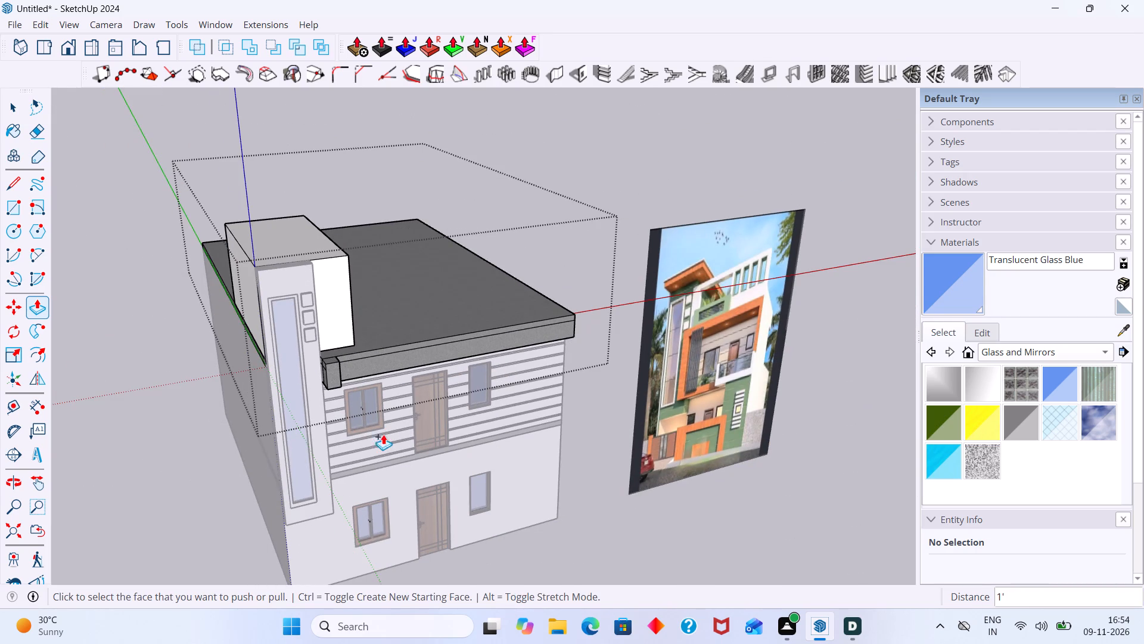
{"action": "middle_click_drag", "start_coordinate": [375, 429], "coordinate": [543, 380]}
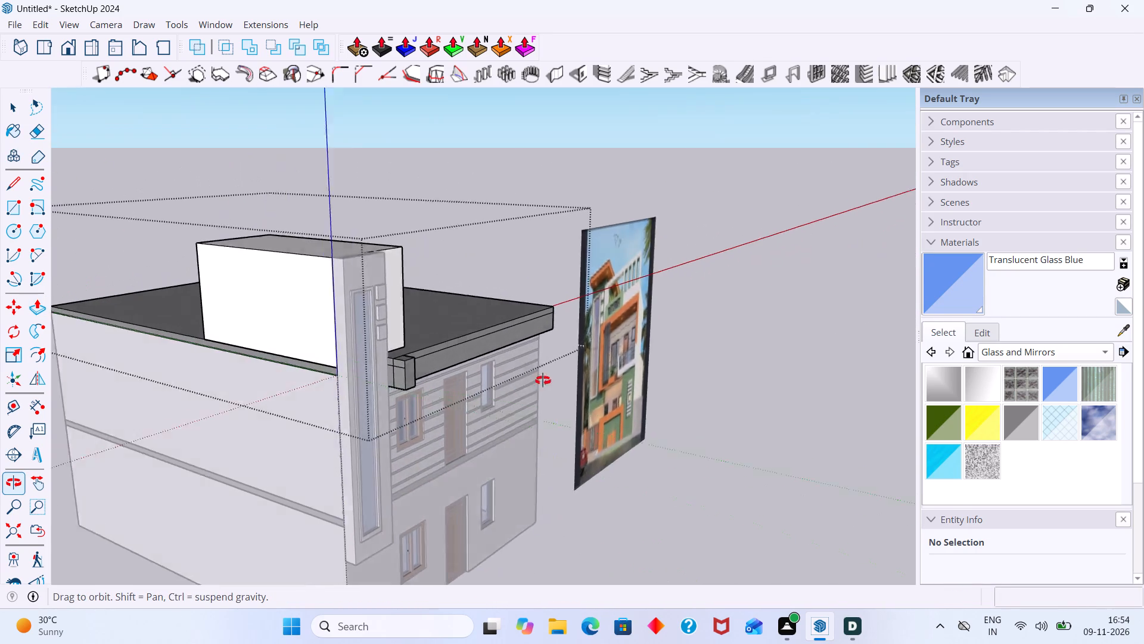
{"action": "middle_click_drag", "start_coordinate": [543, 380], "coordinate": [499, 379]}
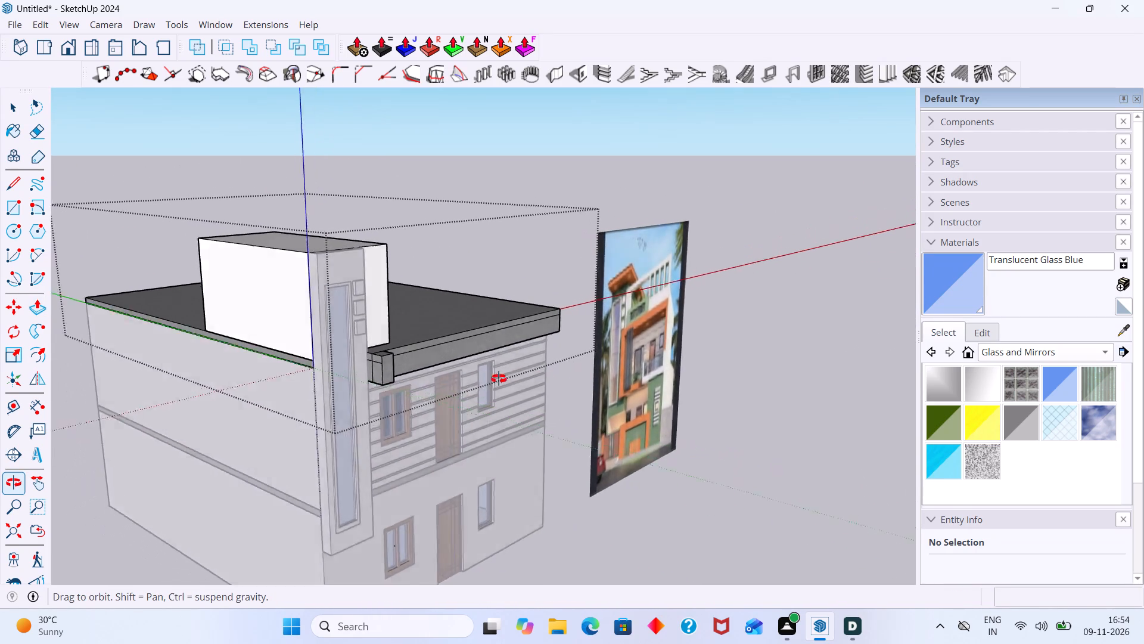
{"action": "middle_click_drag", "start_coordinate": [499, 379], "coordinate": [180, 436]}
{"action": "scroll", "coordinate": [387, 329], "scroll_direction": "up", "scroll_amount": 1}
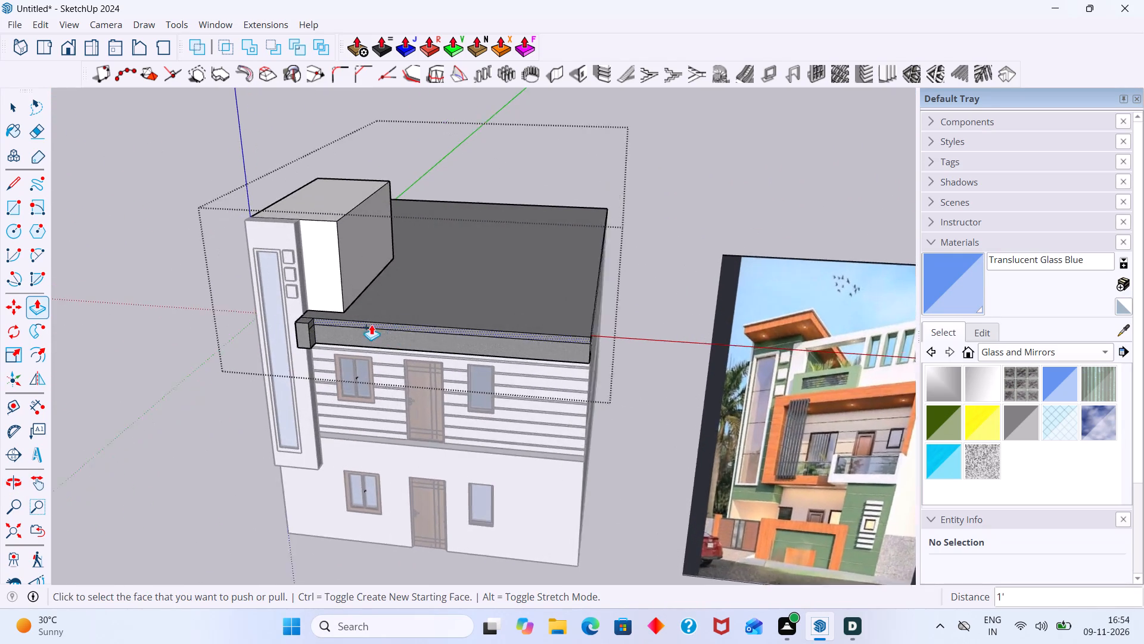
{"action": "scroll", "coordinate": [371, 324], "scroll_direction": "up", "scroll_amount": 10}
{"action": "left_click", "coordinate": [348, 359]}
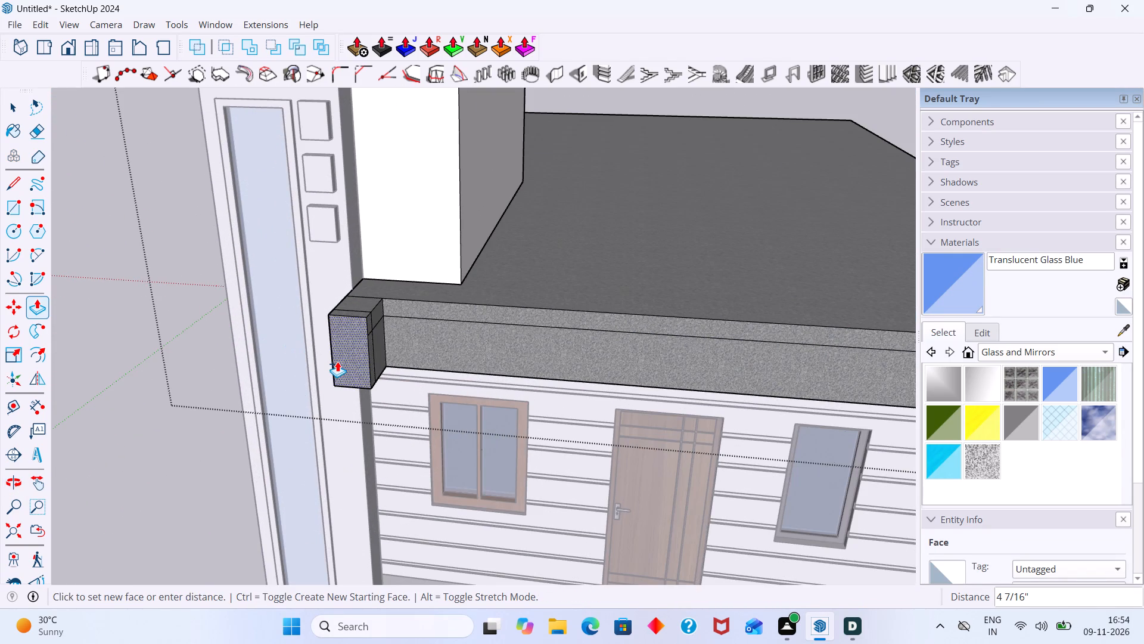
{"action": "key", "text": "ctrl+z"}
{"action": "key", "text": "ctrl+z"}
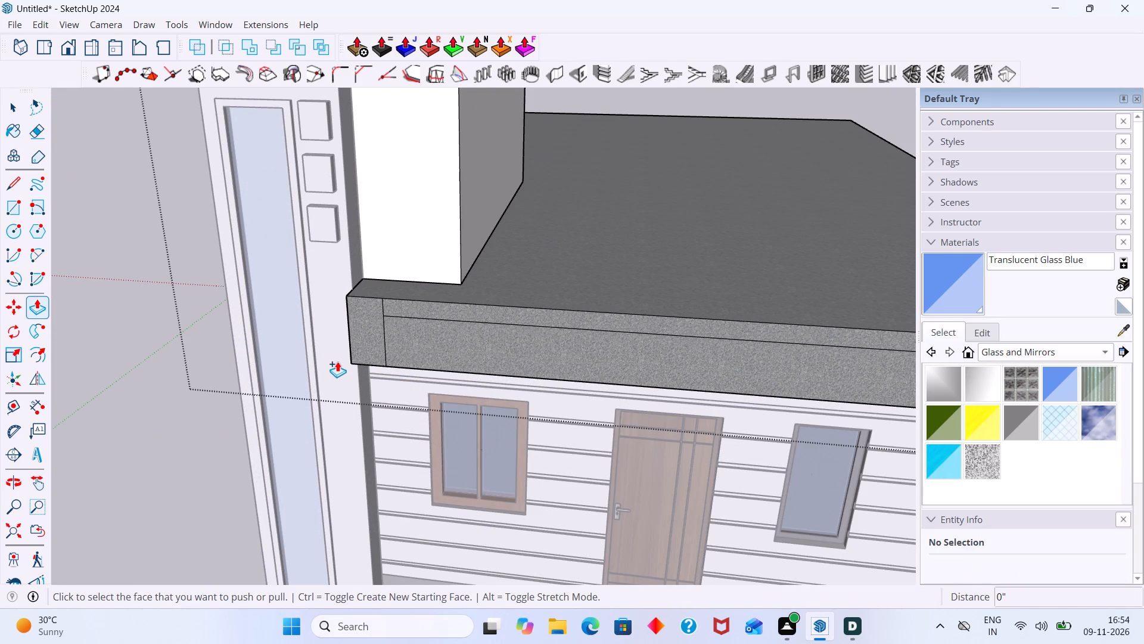
Push/Pull the corner rectangle 2' outward from the roof edge beside the stair tower.
{"action": "left_click", "coordinate": [369, 343]}
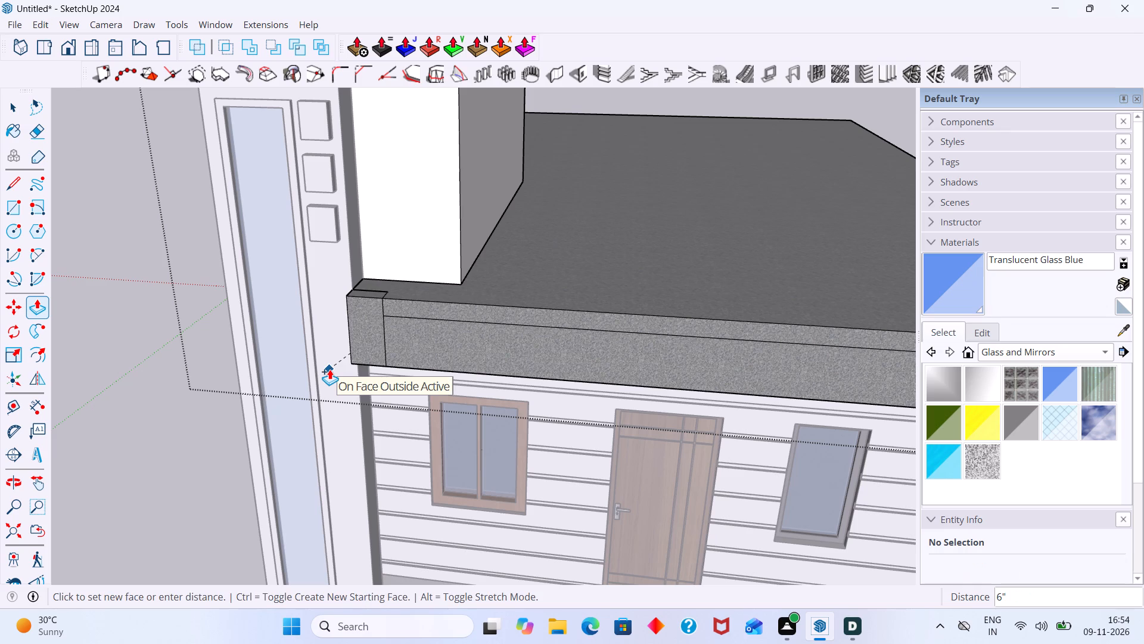
{"action": "middle_click_drag", "start_coordinate": [362, 360], "coordinate": [478, 405]}
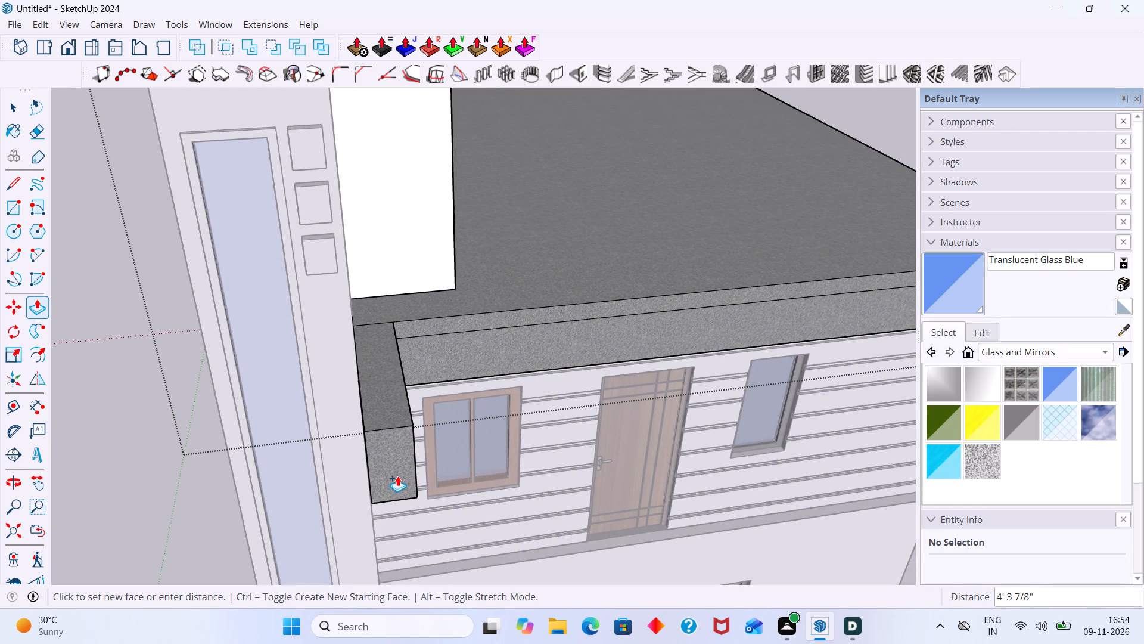
{"action": "type", "text": "2'"}
{"action": "key", "text": "Return"}
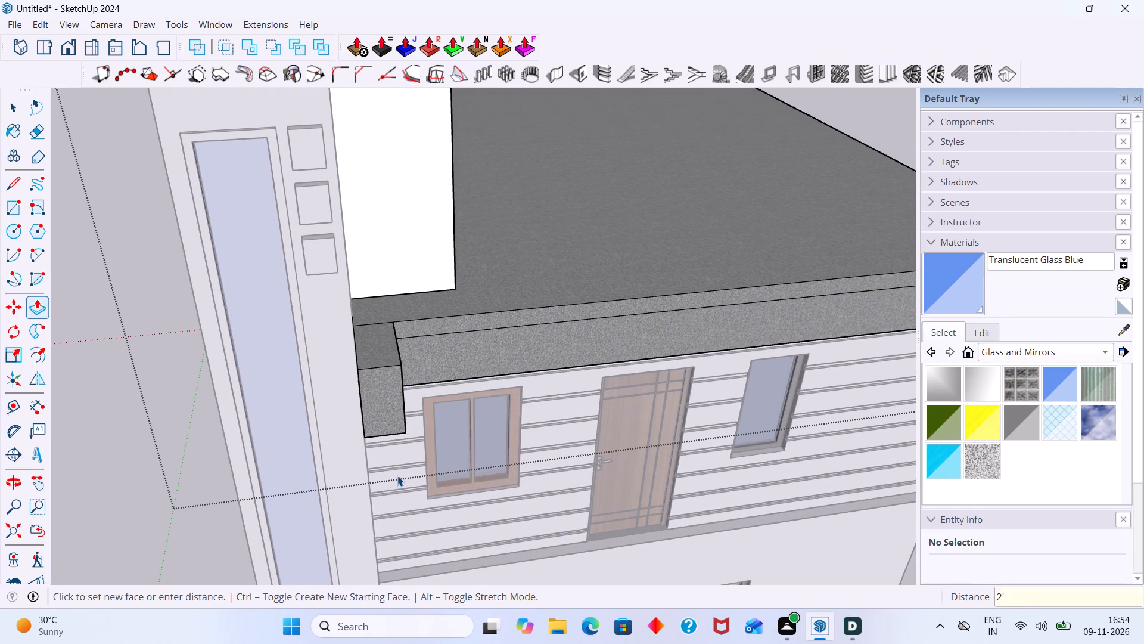
{"action": "key", "text": "space"}
Erase the seam line on the projecting corner block's side face toward the stair tower.
{"action": "scroll", "coordinate": [396, 473], "scroll_direction": "down", "scroll_amount": 3}
{"action": "middle_click_drag", "start_coordinate": [292, 422], "coordinate": [39, 379]}
{"action": "scroll", "coordinate": [280, 367], "scroll_direction": "up", "scroll_amount": 4}
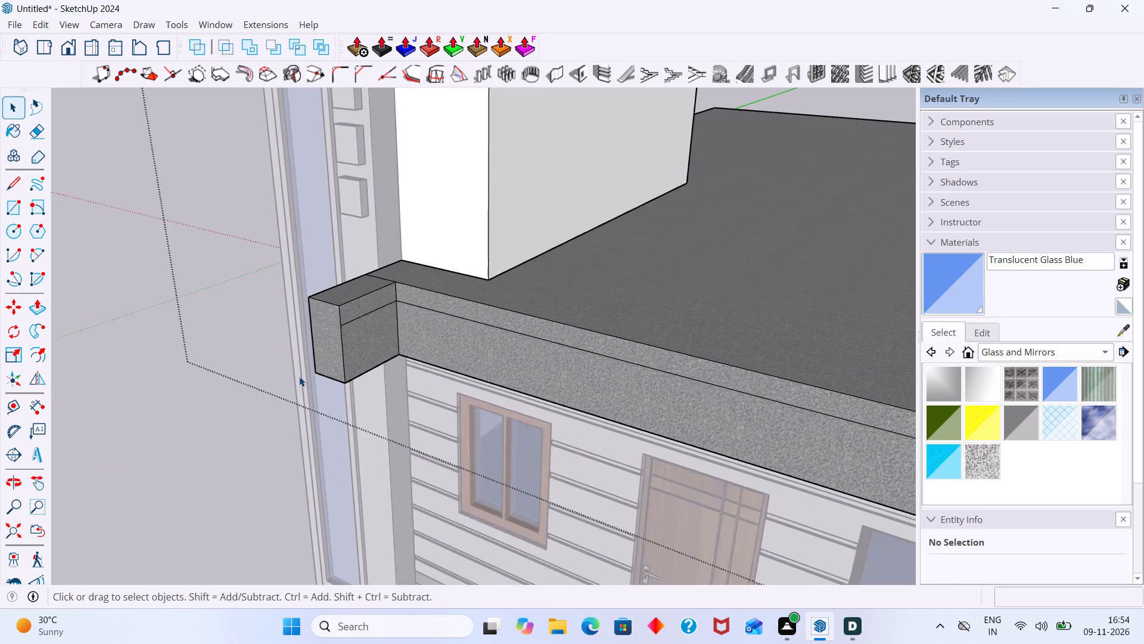
{"action": "scroll", "coordinate": [299, 376], "scroll_direction": "up", "scroll_amount": 2}
{"action": "middle_click_drag", "start_coordinate": [299, 383], "coordinate": [672, 388]}
{"action": "scroll", "coordinate": [521, 405], "scroll_direction": "down", "scroll_amount": 10}
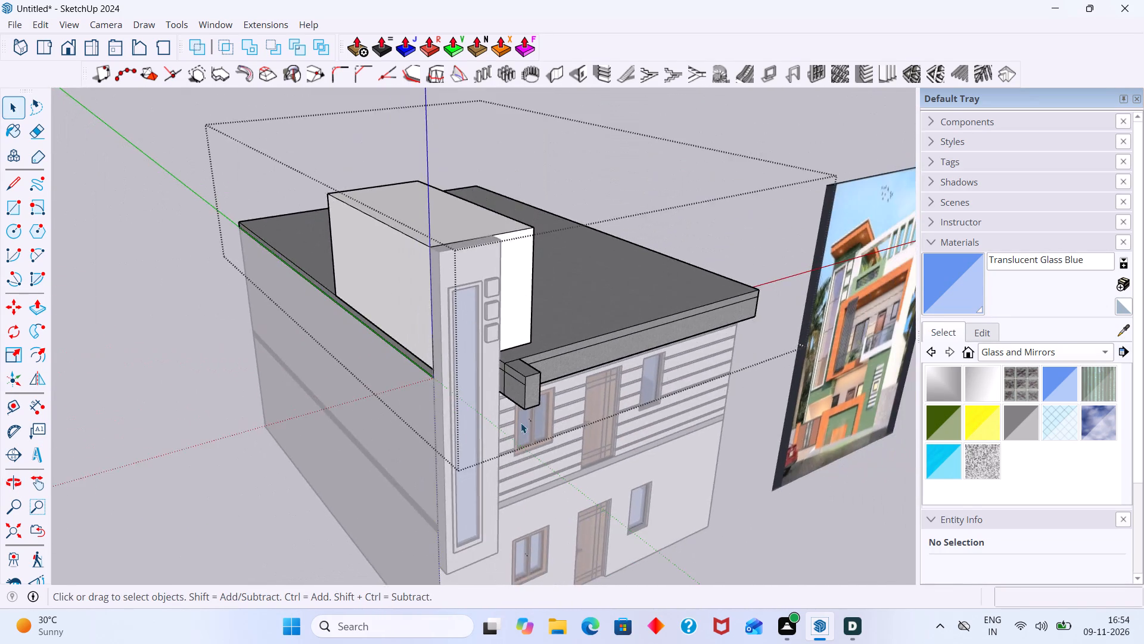
{"action": "middle_click_drag", "start_coordinate": [521, 423], "coordinate": [521, 348]}
{"action": "scroll", "coordinate": [515, 343], "scroll_direction": "up", "scroll_amount": 6}
{"action": "left_click", "coordinate": [519, 337]}
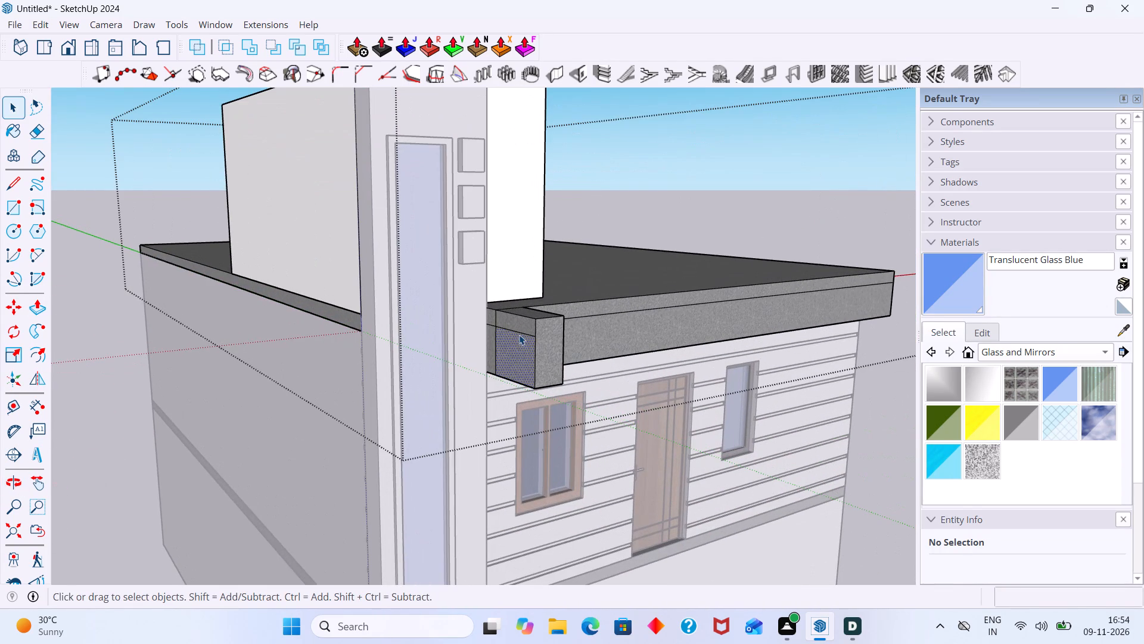
{"action": "left_click", "coordinate": [520, 334]}
{"action": "key", "text": "Delete"}
Erase the seam line on the projecting corner block's inner side face, facing along the facade.
{"action": "middle_click_drag", "start_coordinate": [510, 337], "coordinate": [471, 412]}
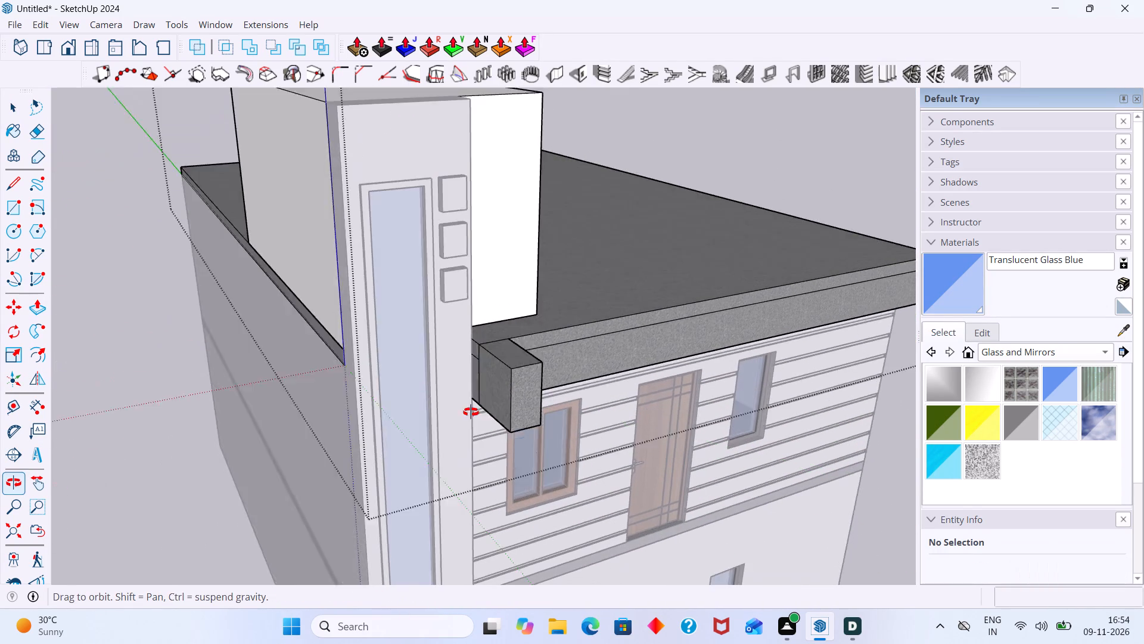
{"action": "middle_click_drag", "start_coordinate": [471, 412], "coordinate": [459, 422]}
{"action": "scroll", "coordinate": [438, 383], "scroll_direction": "up", "scroll_amount": 8}
{"action": "middle_click_drag", "start_coordinate": [527, 360], "coordinate": [305, 375]}
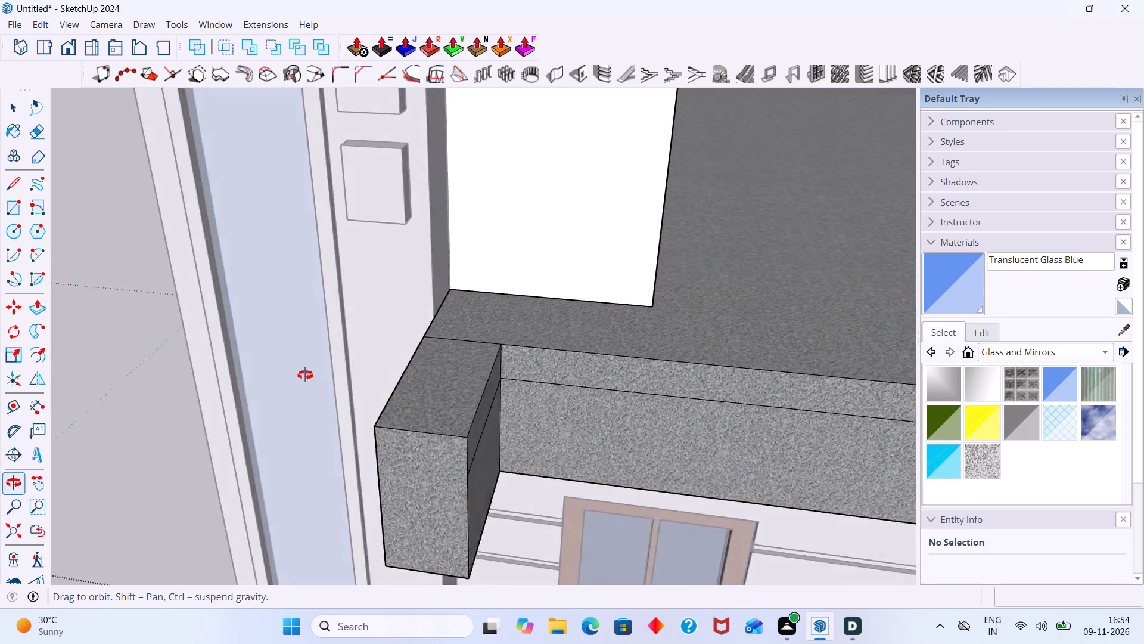
{"action": "middle_click_drag", "start_coordinate": [305, 375], "coordinate": [260, 375]}
{"action": "left_click", "coordinate": [434, 428]}
{"action": "key", "text": "Delete"}
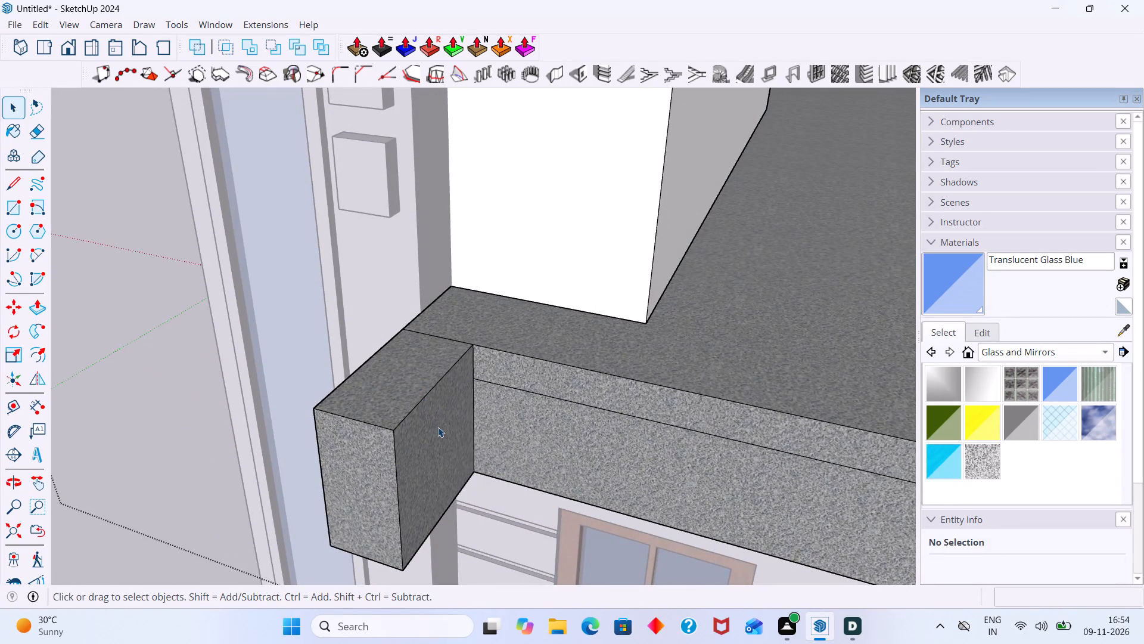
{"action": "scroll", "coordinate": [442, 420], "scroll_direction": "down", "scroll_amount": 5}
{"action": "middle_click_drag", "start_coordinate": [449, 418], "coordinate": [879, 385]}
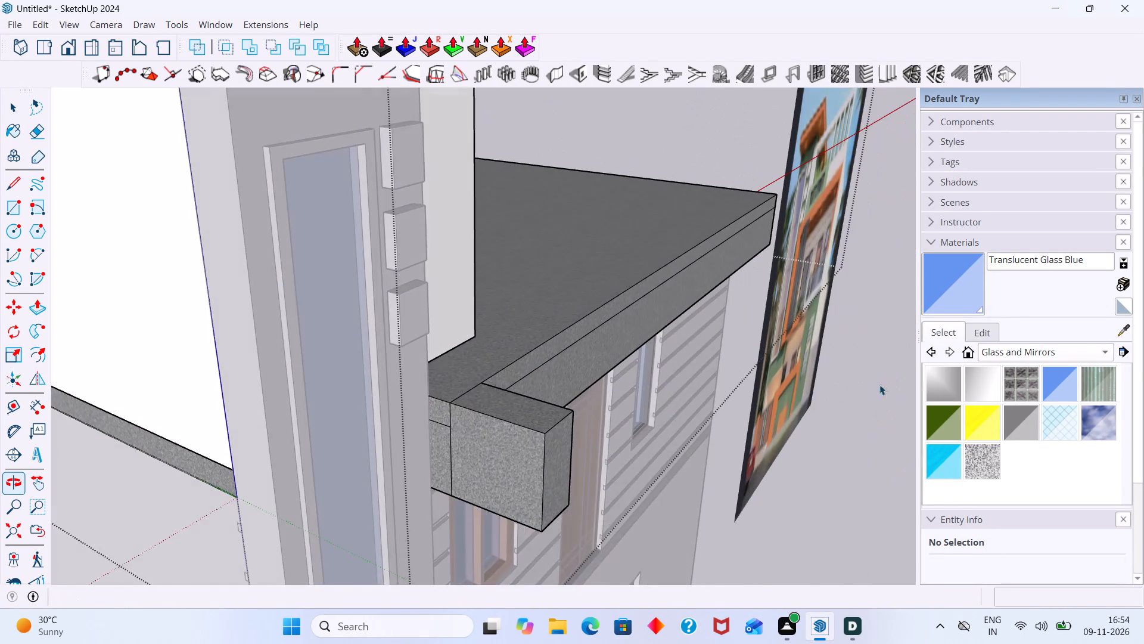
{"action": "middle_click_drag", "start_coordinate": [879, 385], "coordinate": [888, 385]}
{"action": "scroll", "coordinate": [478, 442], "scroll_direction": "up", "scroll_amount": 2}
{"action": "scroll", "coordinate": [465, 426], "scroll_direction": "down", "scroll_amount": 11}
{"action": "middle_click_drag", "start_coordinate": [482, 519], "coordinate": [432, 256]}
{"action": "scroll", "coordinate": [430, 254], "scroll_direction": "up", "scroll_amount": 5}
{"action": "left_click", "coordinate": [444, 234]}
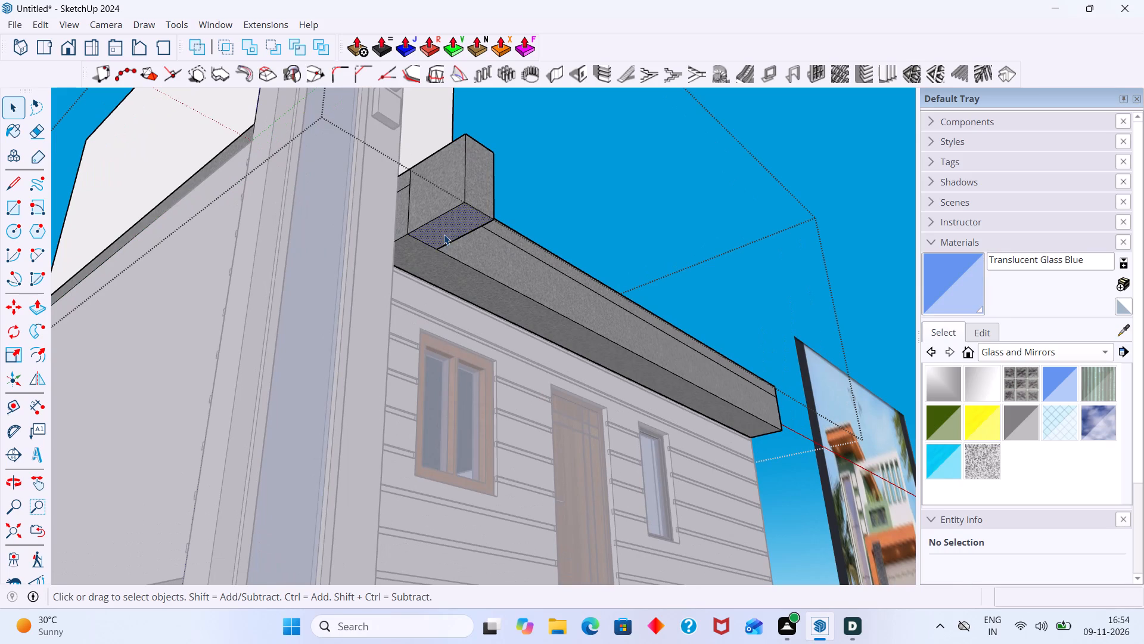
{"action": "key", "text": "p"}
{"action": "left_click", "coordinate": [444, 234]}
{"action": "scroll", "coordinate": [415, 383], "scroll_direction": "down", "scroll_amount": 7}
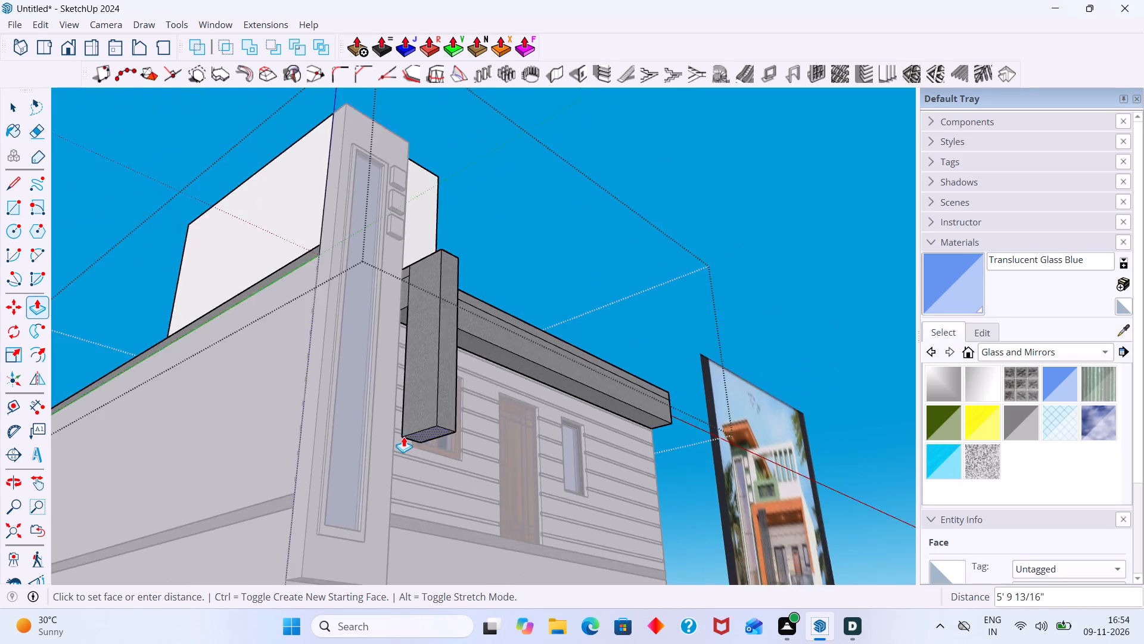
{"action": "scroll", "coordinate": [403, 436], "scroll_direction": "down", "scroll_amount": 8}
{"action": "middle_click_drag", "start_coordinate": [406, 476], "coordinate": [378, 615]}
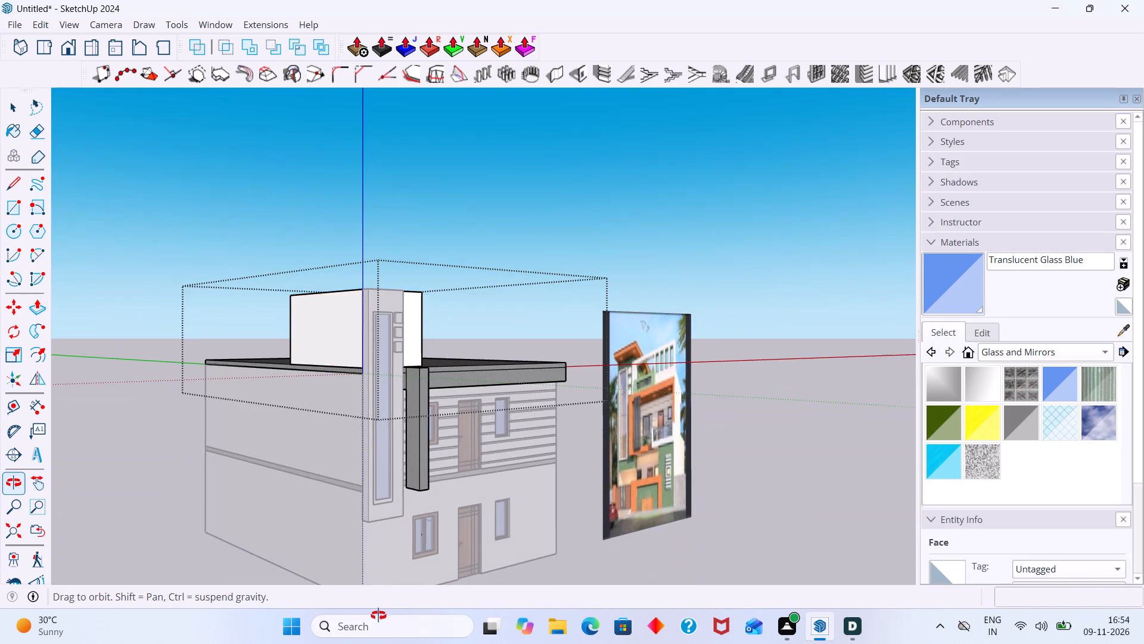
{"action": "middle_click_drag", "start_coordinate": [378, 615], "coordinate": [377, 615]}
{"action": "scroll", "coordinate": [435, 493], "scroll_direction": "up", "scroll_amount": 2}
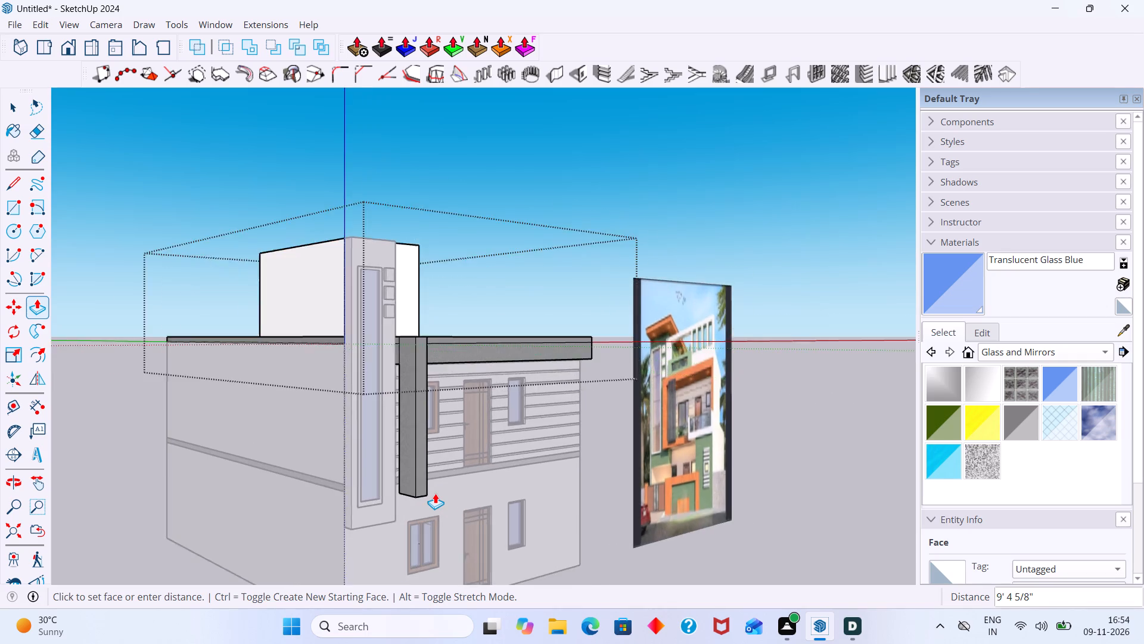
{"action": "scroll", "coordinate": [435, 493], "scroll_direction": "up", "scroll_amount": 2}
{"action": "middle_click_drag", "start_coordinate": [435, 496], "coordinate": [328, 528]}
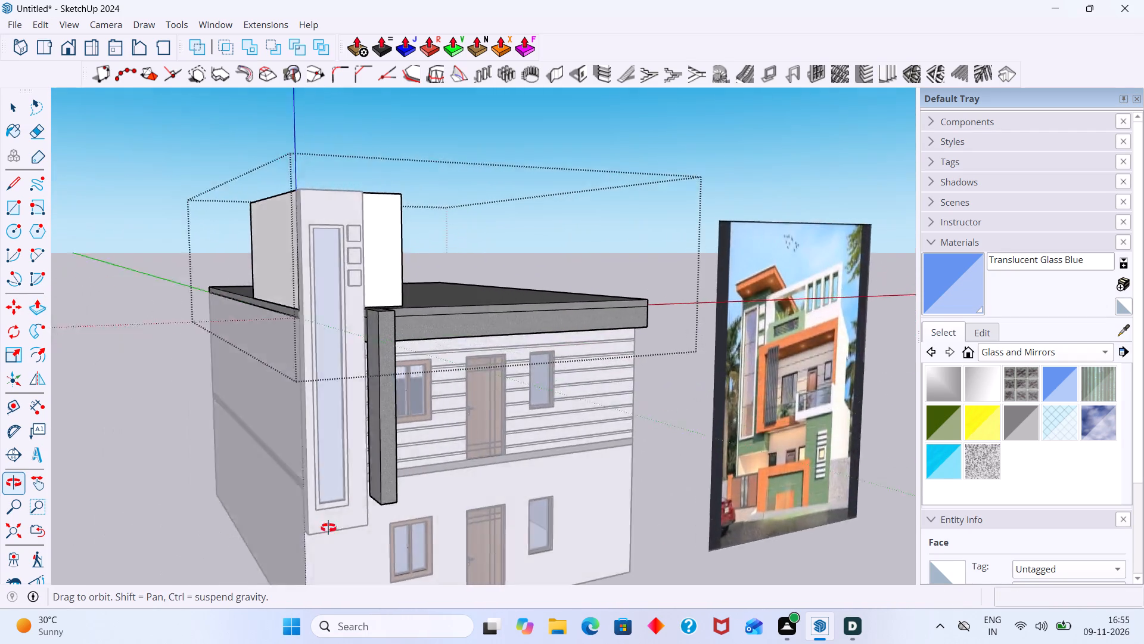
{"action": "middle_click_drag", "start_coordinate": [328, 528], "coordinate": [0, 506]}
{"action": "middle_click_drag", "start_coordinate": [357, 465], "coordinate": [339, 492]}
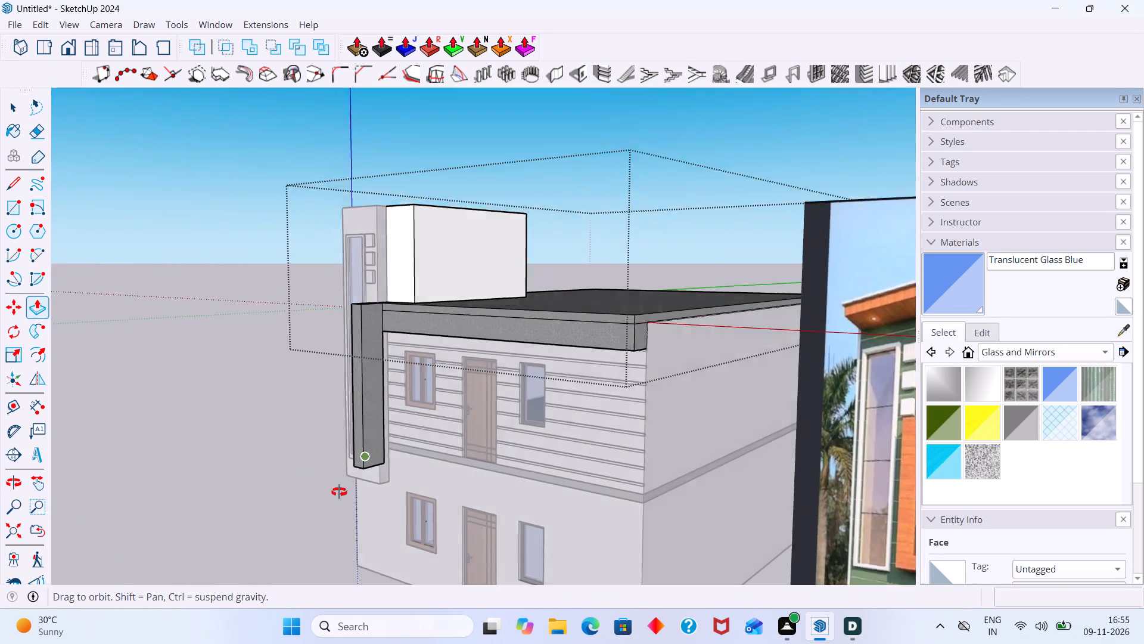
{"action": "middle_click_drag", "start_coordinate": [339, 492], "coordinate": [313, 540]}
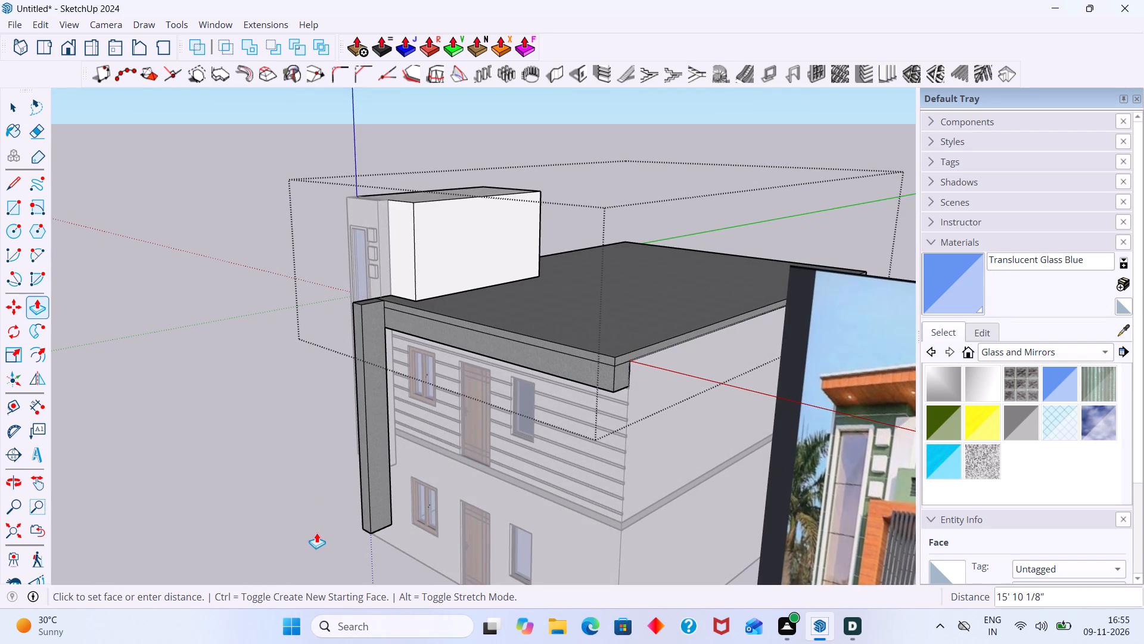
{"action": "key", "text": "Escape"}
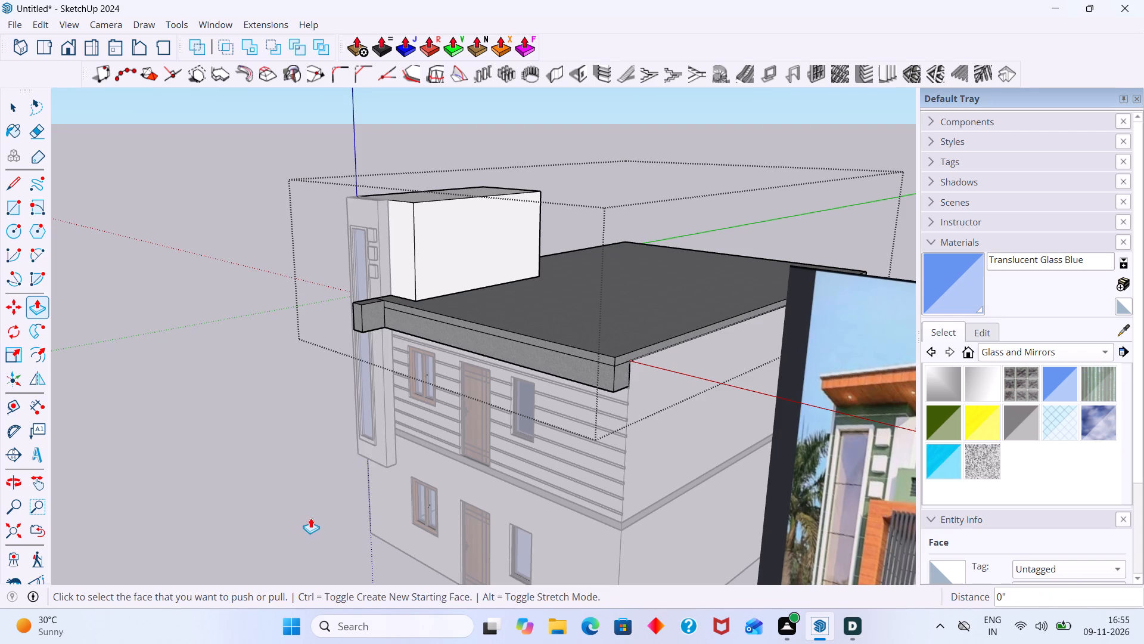
Undo the corner block's seam erasures and its 2' extrusion, and leave the roof slab group.
{"action": "key", "text": "ctrl+z"}
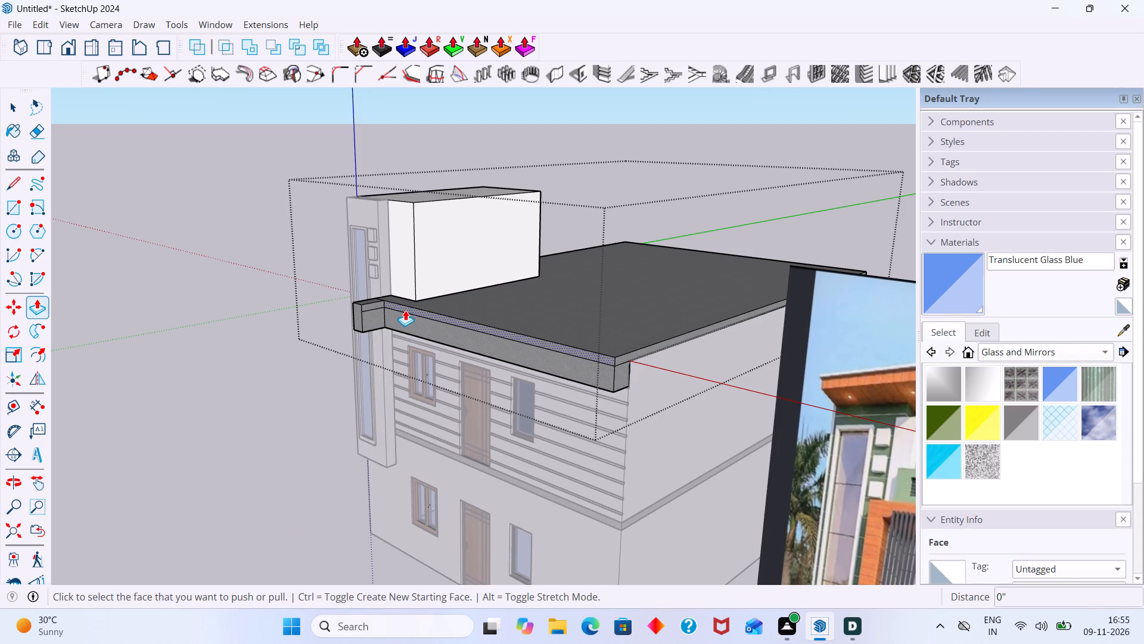
{"action": "key", "text": "ctrl+z"}
{"action": "key", "text": "ctrl+z"}
{"action": "key", "text": "ctrl+z"}
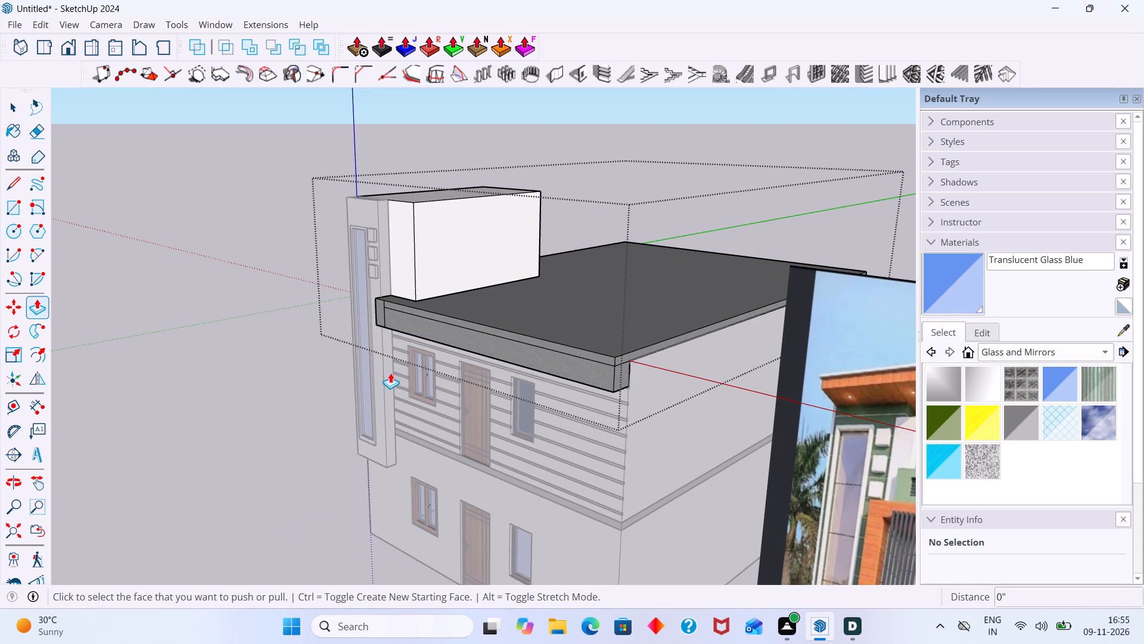
{"action": "key", "text": "space"}
{"action": "left_click", "coordinate": [232, 445]}
Inside the floor slab group between the storeys, draw a vertical line across the slab's front face beside the stair tower.
{"action": "middle_click_drag", "start_coordinate": [541, 509], "coordinate": [612, 512]}
{"action": "scroll", "coordinate": [452, 510], "scroll_direction": "up", "scroll_amount": 4}
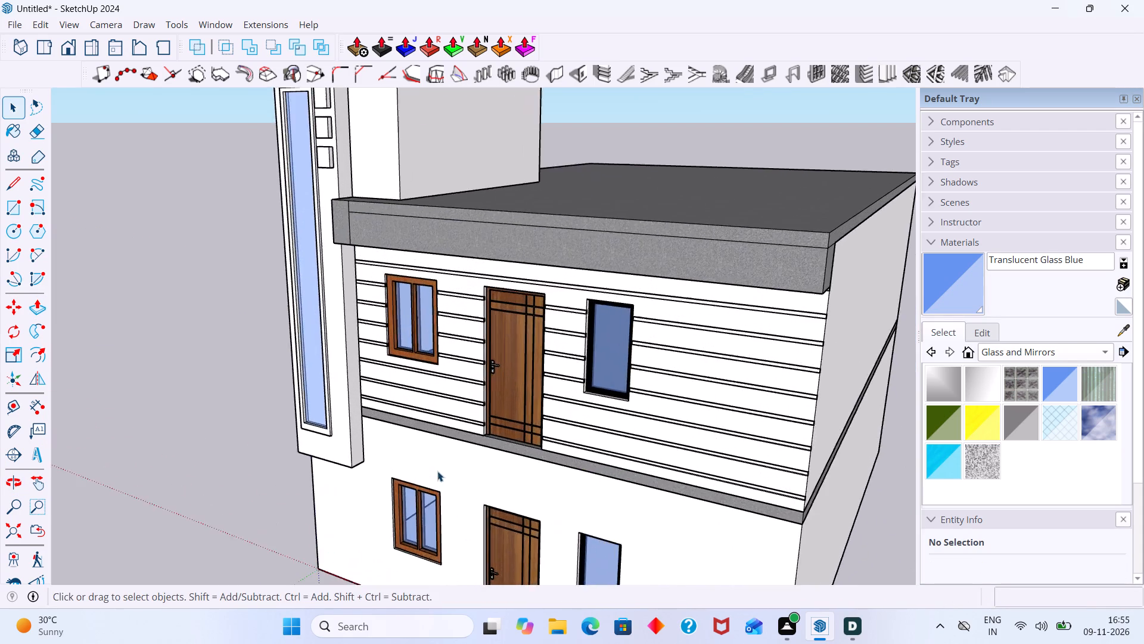
{"action": "scroll", "coordinate": [437, 471], "scroll_direction": "up", "scroll_amount": 2}
{"action": "middle_click_drag", "start_coordinate": [439, 439], "coordinate": [575, 451]}
{"action": "scroll", "coordinate": [392, 460], "scroll_direction": "up", "scroll_amount": 3}
{"action": "left_click", "coordinate": [392, 427]}
{"action": "triple_click", "coordinate": [392, 423]}
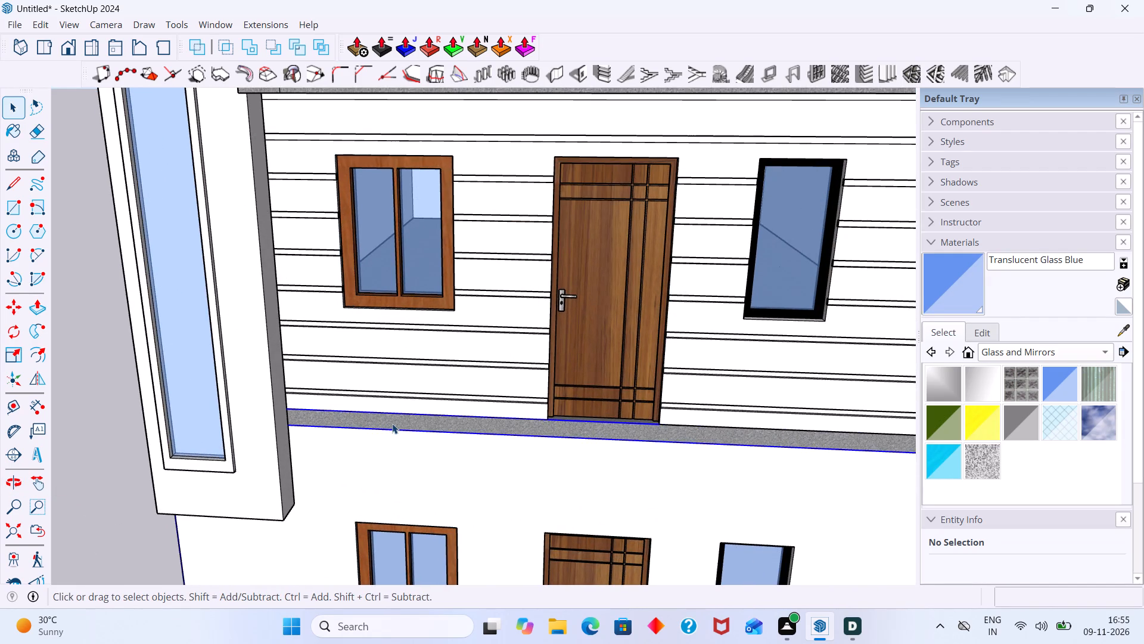
{"action": "middle_click_drag", "start_coordinate": [393, 423], "coordinate": [324, 431]}
{"action": "left_click", "coordinate": [372, 413]}
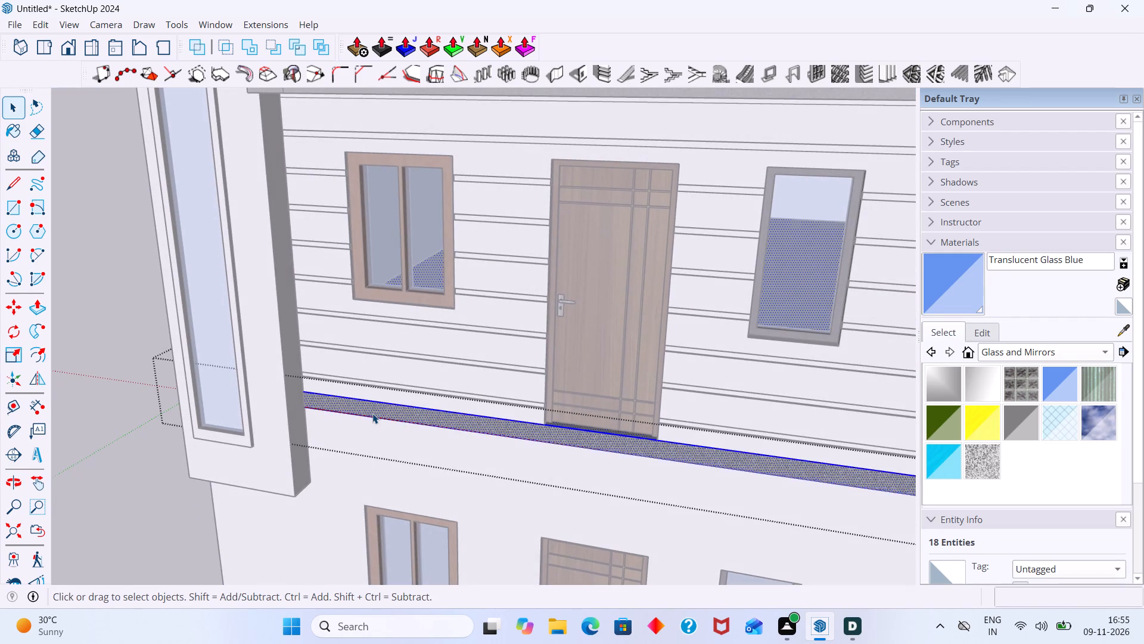
{"action": "scroll", "coordinate": [372, 414], "scroll_direction": "up", "scroll_amount": 2}
{"action": "key", "text": "l"}
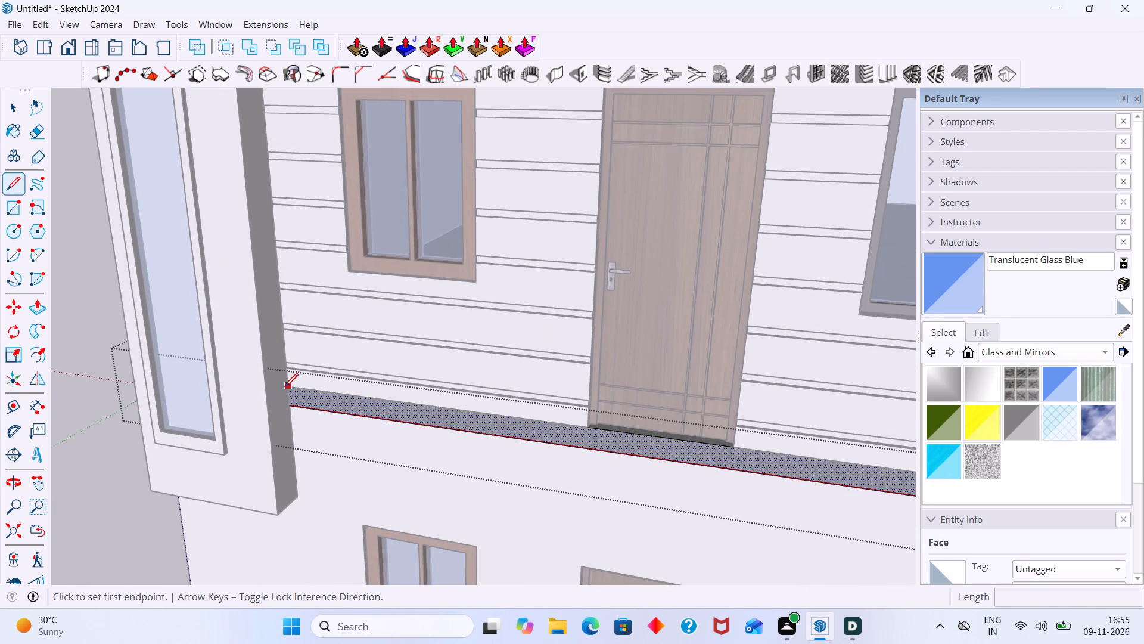
{"action": "left_click", "coordinate": [289, 385]}
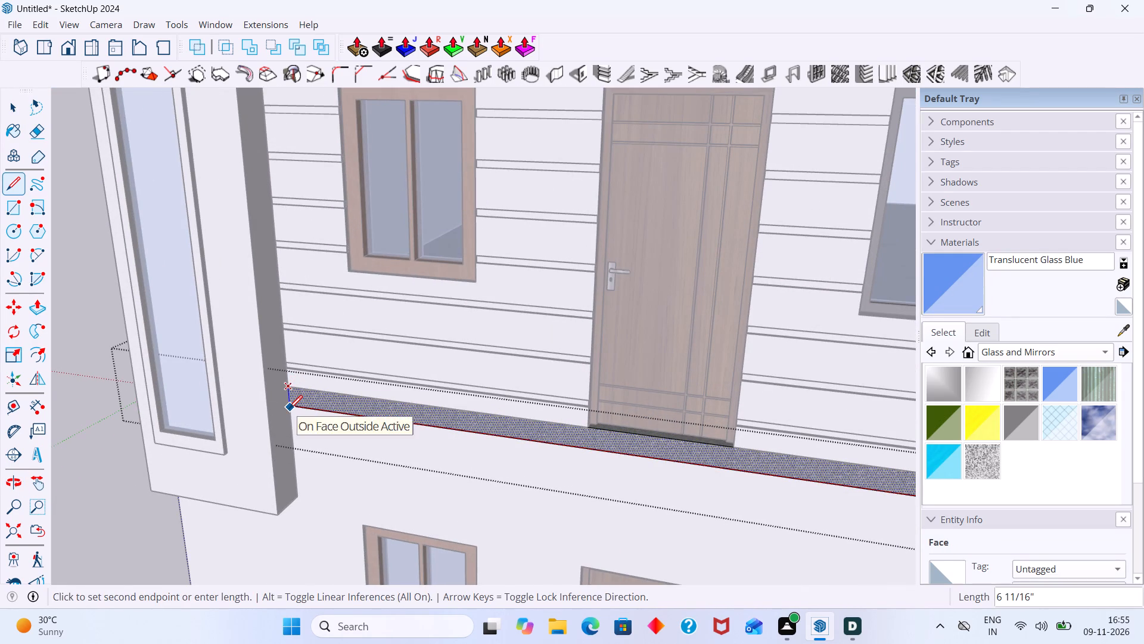
{"action": "left_click", "coordinate": [289, 408]}
{"action": "key", "text": "space"}
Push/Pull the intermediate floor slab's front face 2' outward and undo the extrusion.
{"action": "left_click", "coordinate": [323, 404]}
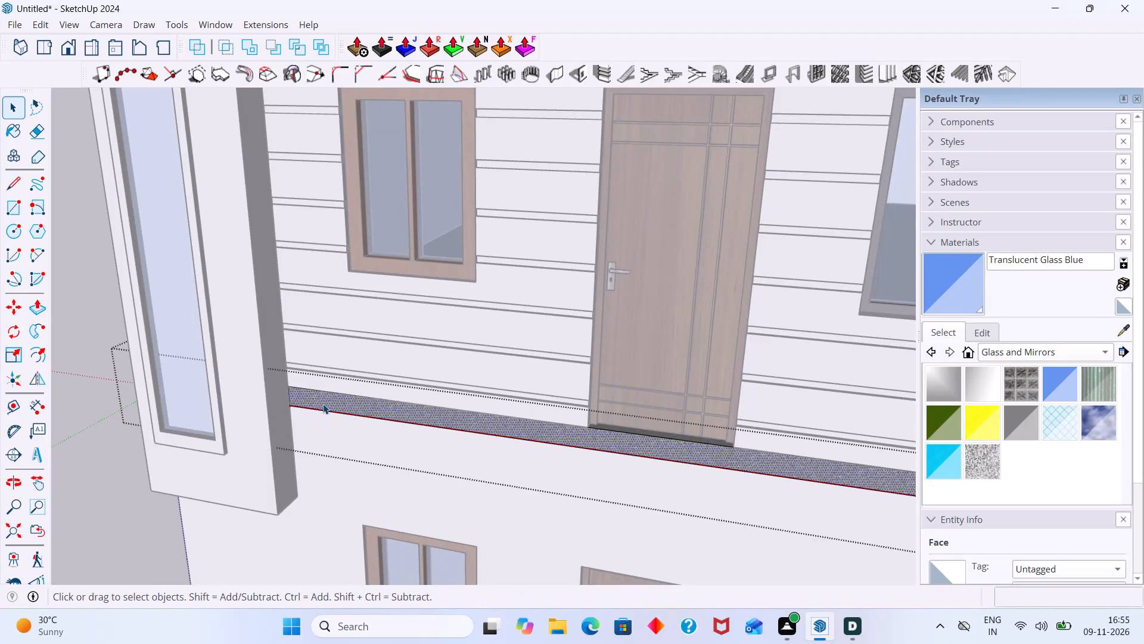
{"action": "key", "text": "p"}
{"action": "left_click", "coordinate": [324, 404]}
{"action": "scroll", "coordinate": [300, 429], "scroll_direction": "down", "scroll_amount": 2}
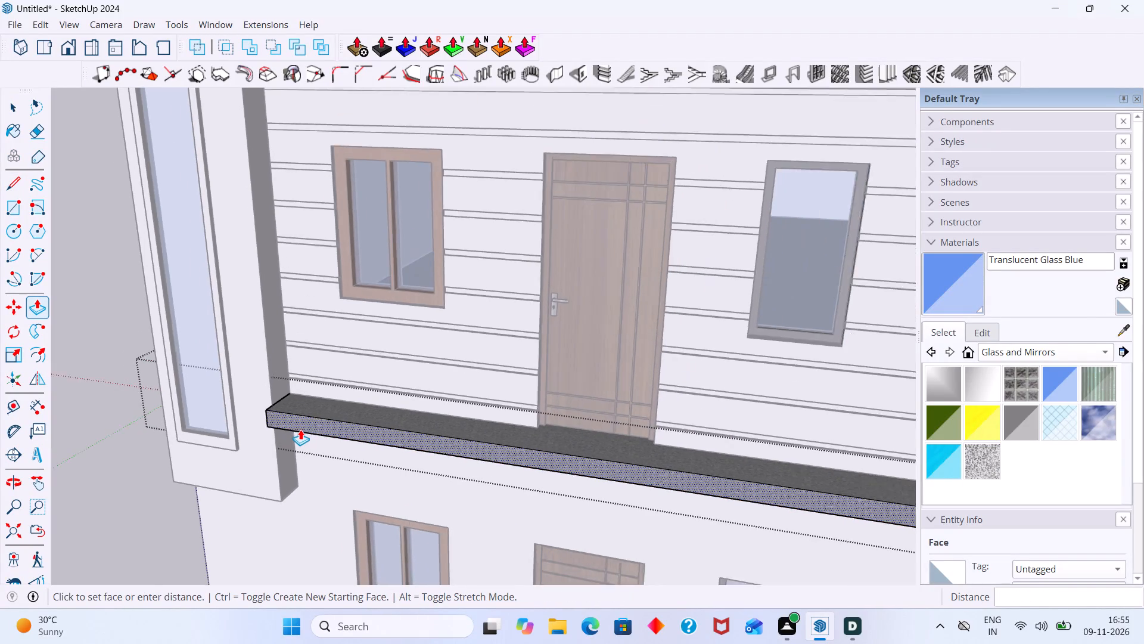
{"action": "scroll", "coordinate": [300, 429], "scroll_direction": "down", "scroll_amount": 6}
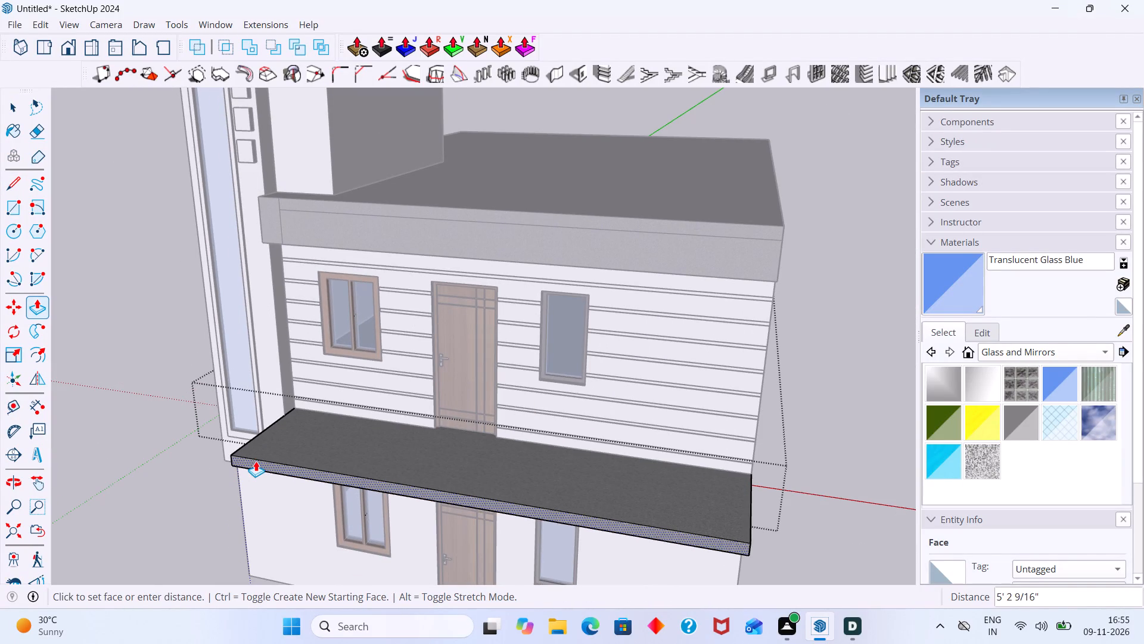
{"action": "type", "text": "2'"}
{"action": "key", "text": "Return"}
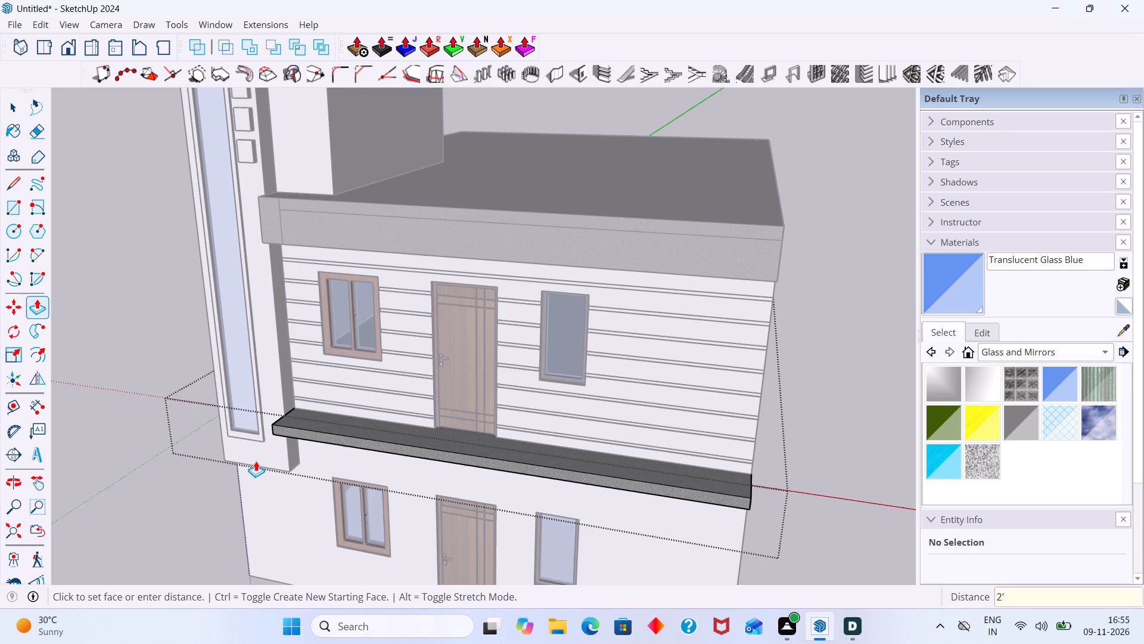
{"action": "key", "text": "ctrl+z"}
Push/Pull the intermediate floor slab's front face 3' outward from the stair tower's side, and leave the slab group.
{"action": "scroll", "coordinate": [346, 420], "scroll_direction": "up", "scroll_amount": 3}
{"action": "left_click", "coordinate": [346, 419]}
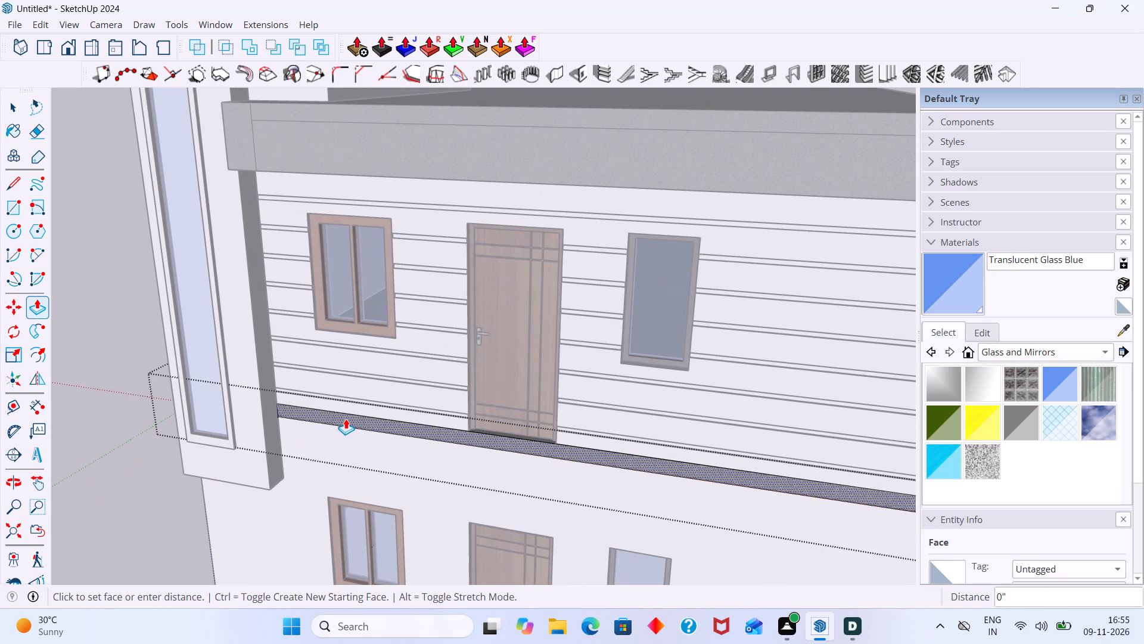
{"action": "scroll", "coordinate": [285, 472], "scroll_direction": "down", "scroll_amount": 2}
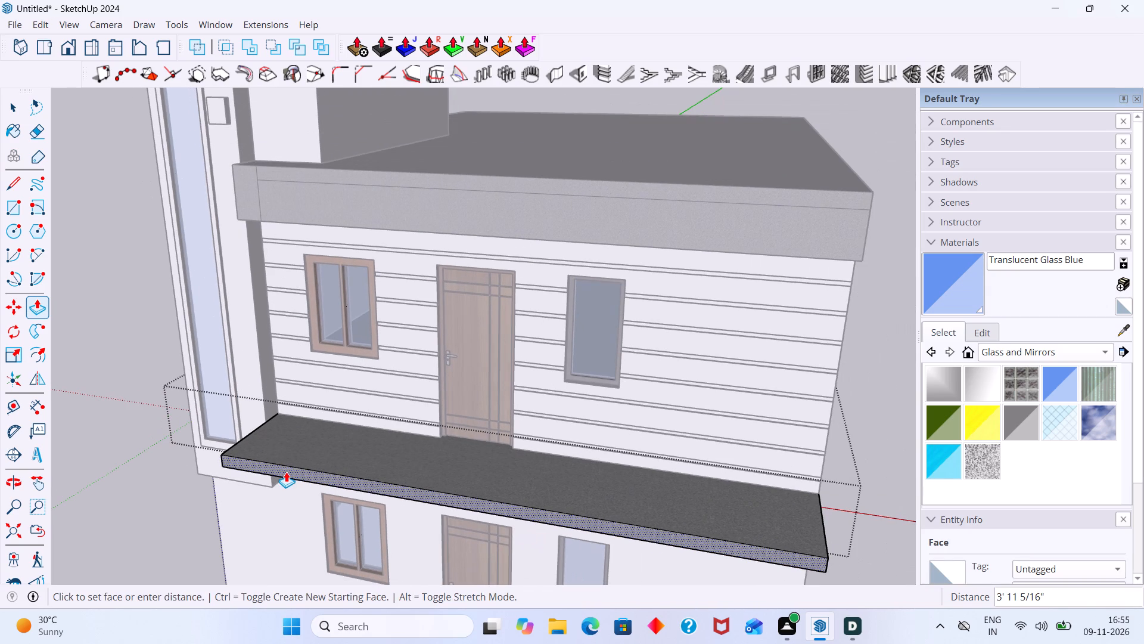
{"action": "type", "text": "3'"}
{"action": "key", "text": "Return"}
{"action": "key", "text": "space"}
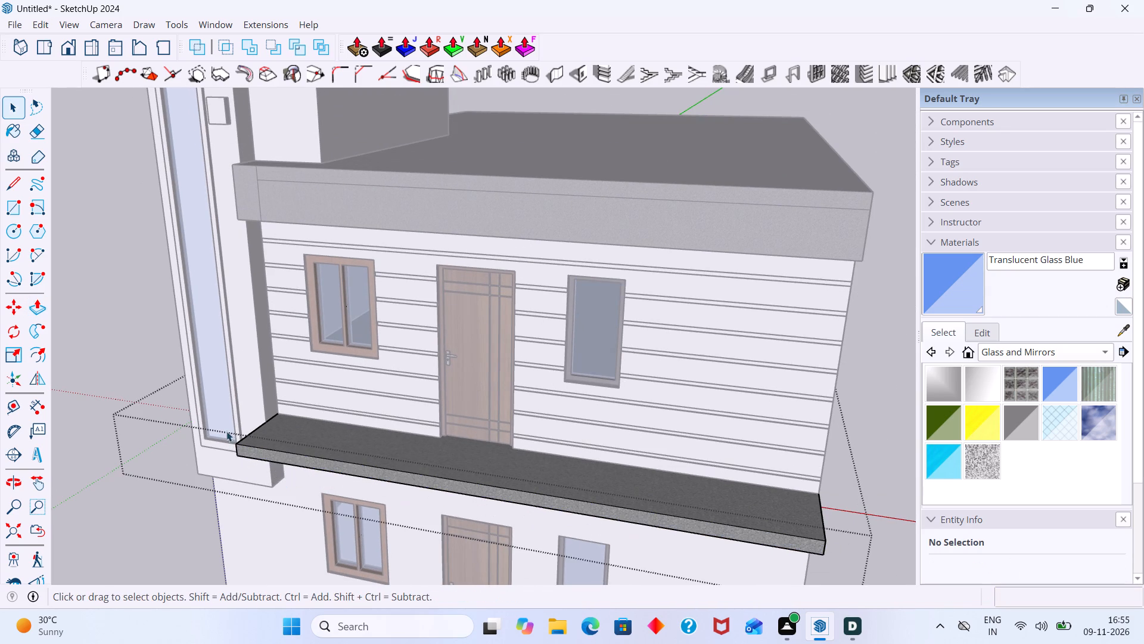
{"action": "scroll", "coordinate": [378, 445], "scroll_direction": "down", "scroll_amount": 6}
{"action": "left_click", "coordinate": [672, 475]}
Compare the projecting floor slab and the roof slab's corner with the upper-floor frame in the reference elevation.
{"action": "scroll", "coordinate": [632, 484], "scroll_direction": "down", "scroll_amount": 3}
{"action": "middle_click_drag", "start_coordinate": [553, 506], "coordinate": [769, 513]}
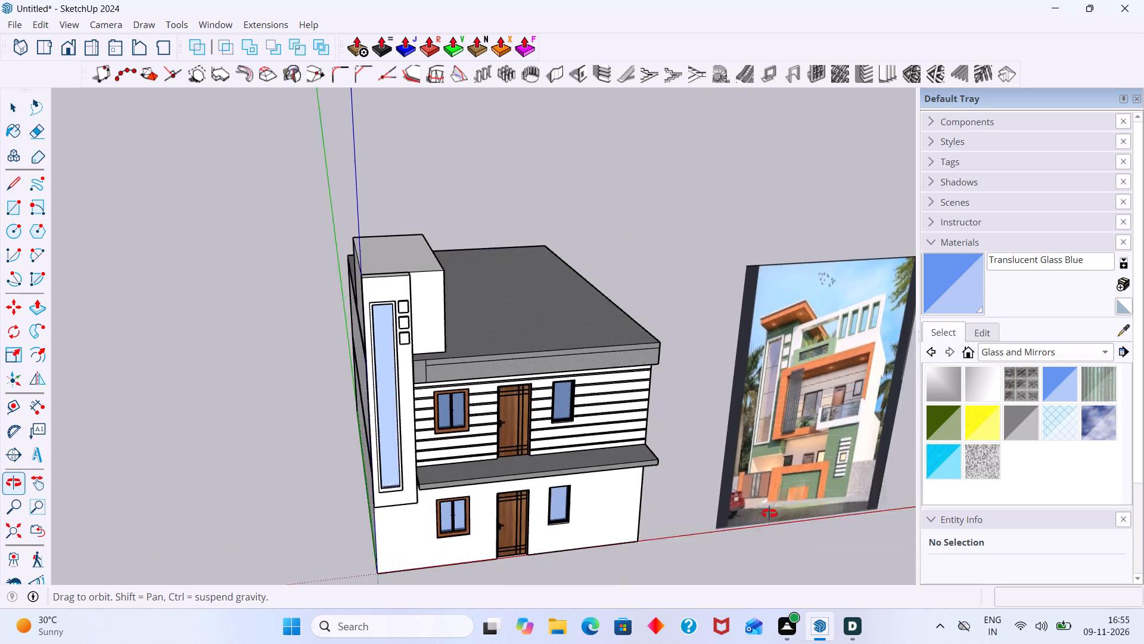
{"action": "middle_click_drag", "start_coordinate": [769, 513], "coordinate": [797, 513]}
{"action": "scroll", "coordinate": [515, 482], "scroll_direction": "up", "scroll_amount": 7}
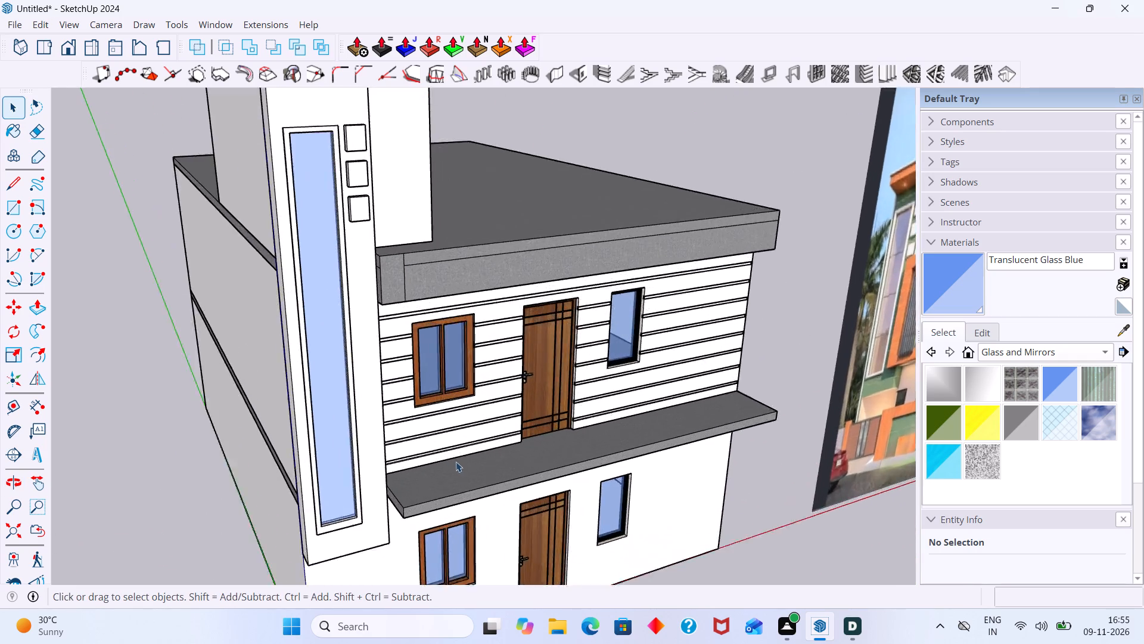
{"action": "scroll", "coordinate": [456, 462], "scroll_direction": "up", "scroll_amount": 8}
{"action": "middle_click_drag", "start_coordinate": [469, 470], "coordinate": [594, 480]}
{"action": "scroll", "coordinate": [621, 471], "scroll_direction": "down", "scroll_amount": 2}
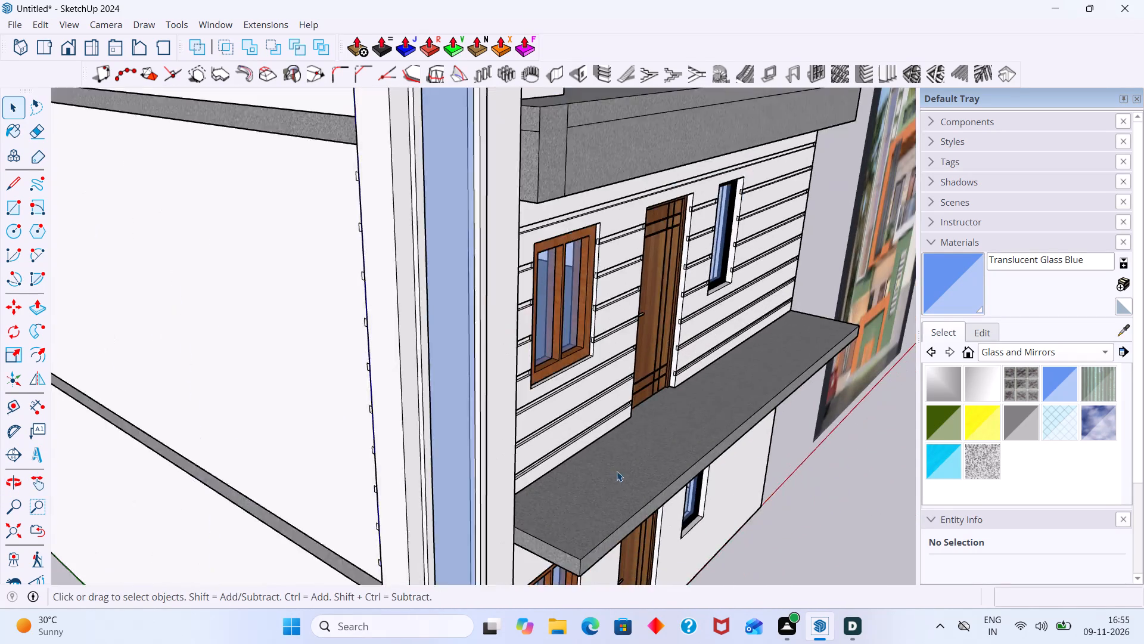
{"action": "scroll", "coordinate": [617, 471], "scroll_direction": "down", "scroll_amount": 13}
{"action": "middle_click_drag", "start_coordinate": [655, 449], "coordinate": [507, 441]}
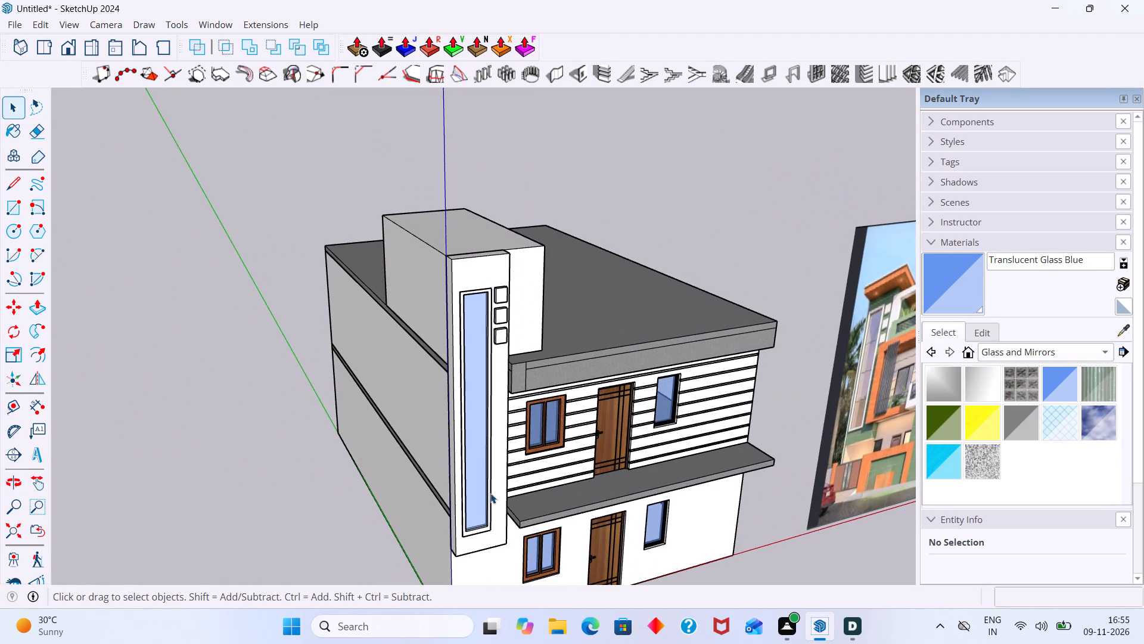
{"action": "middle_click_drag", "start_coordinate": [503, 500], "coordinate": [310, 484], "text": "shift"}
{"action": "scroll", "coordinate": [678, 402], "scroll_direction": "up", "scroll_amount": 2}
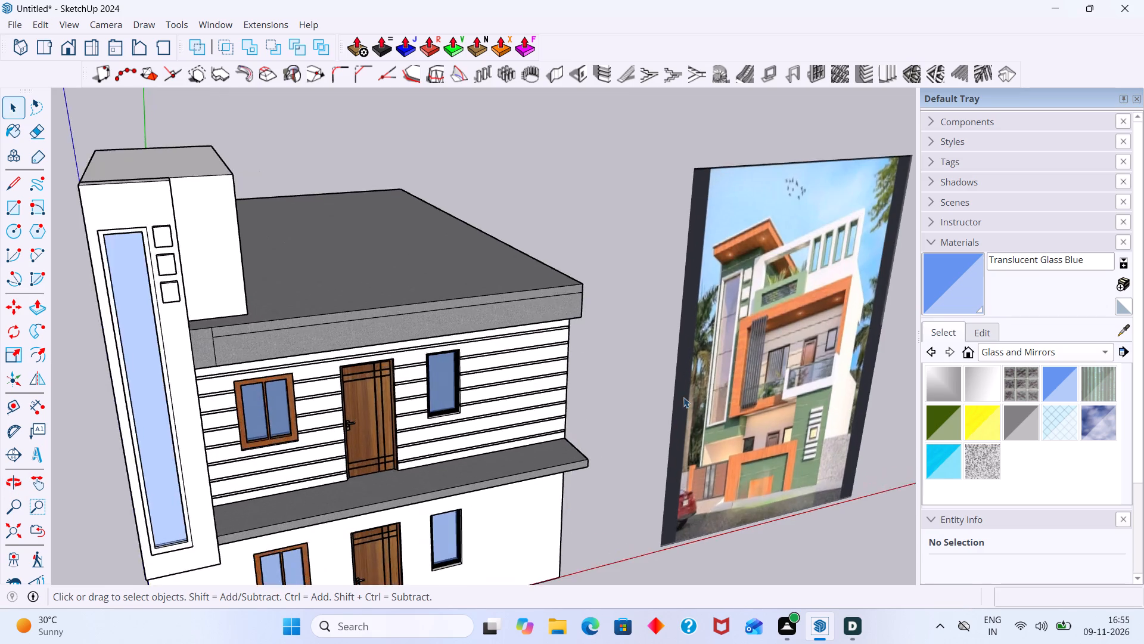
{"action": "scroll", "coordinate": [683, 397], "scroll_direction": "up", "scroll_amount": 13}
{"action": "scroll", "coordinate": [751, 421], "scroll_direction": "down", "scroll_amount": 8}
{"action": "middle_click_drag", "start_coordinate": [757, 423], "coordinate": [623, 386], "text": "shift"}
{"action": "middle_click_drag", "start_coordinate": [520, 467], "coordinate": [546, 456]}
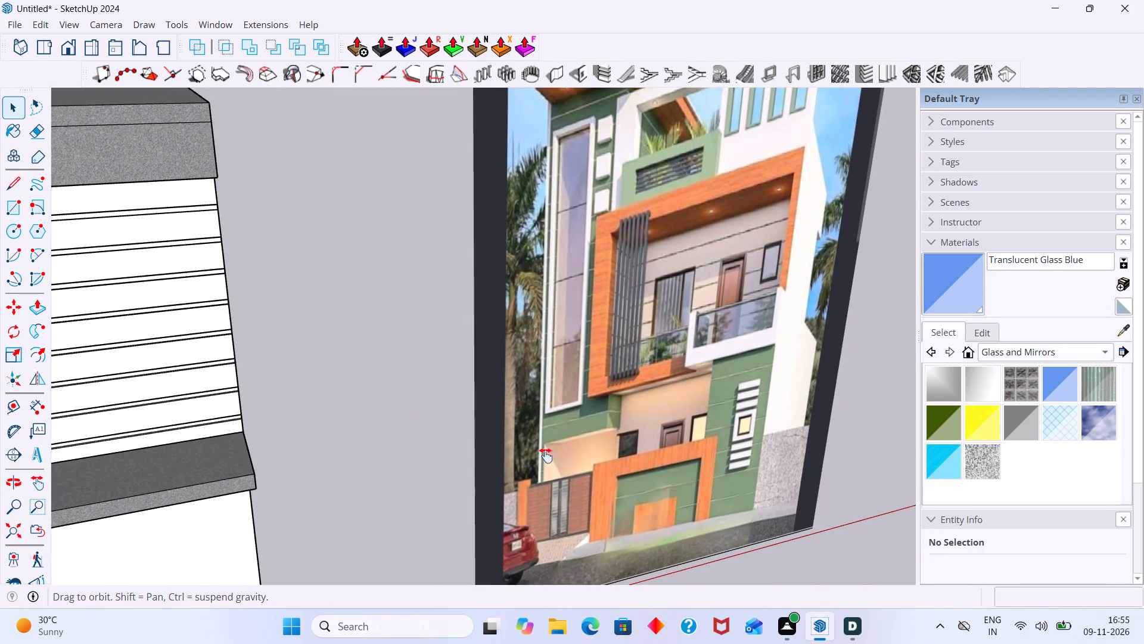
{"action": "middle_click_drag", "start_coordinate": [546, 456], "coordinate": [589, 436]}
{"action": "scroll", "coordinate": [465, 477], "scroll_direction": "down", "scroll_amount": 3}
{"action": "middle_click_drag", "start_coordinate": [384, 485], "coordinate": [599, 413]}
{"action": "scroll", "coordinate": [442, 440], "scroll_direction": "down", "scroll_amount": 4}
{"action": "middle_click_drag", "start_coordinate": [415, 447], "coordinate": [503, 412]}
{"action": "scroll", "coordinate": [332, 278], "scroll_direction": "up", "scroll_amount": 5}
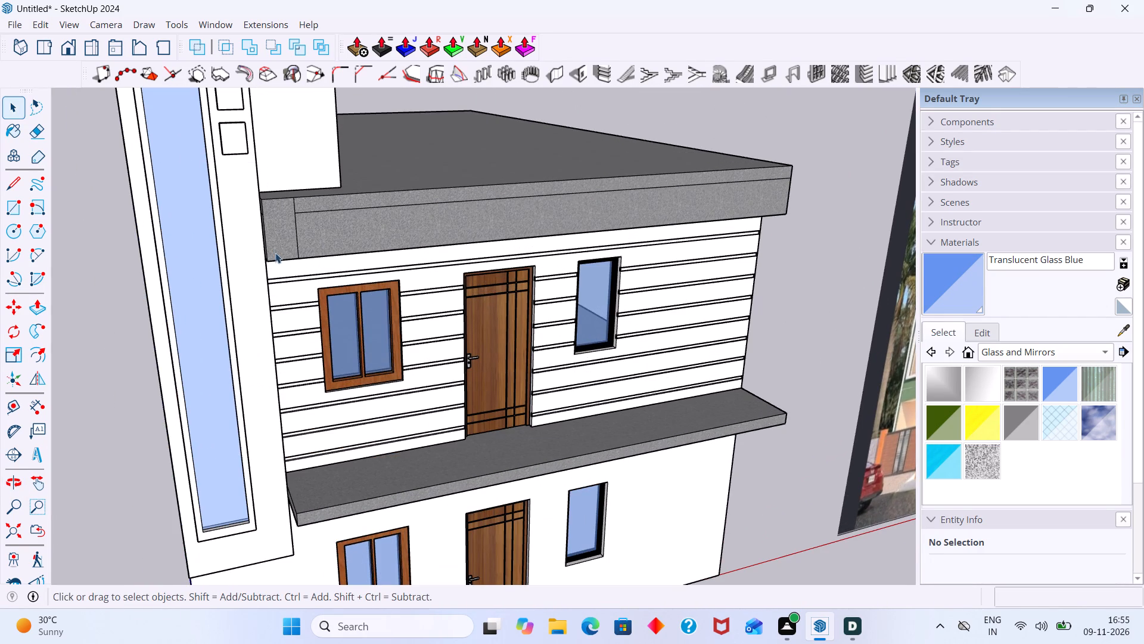
{"action": "left_click", "coordinate": [284, 238]}
{"action": "scroll", "coordinate": [284, 238], "scroll_direction": "up", "scroll_amount": 1}
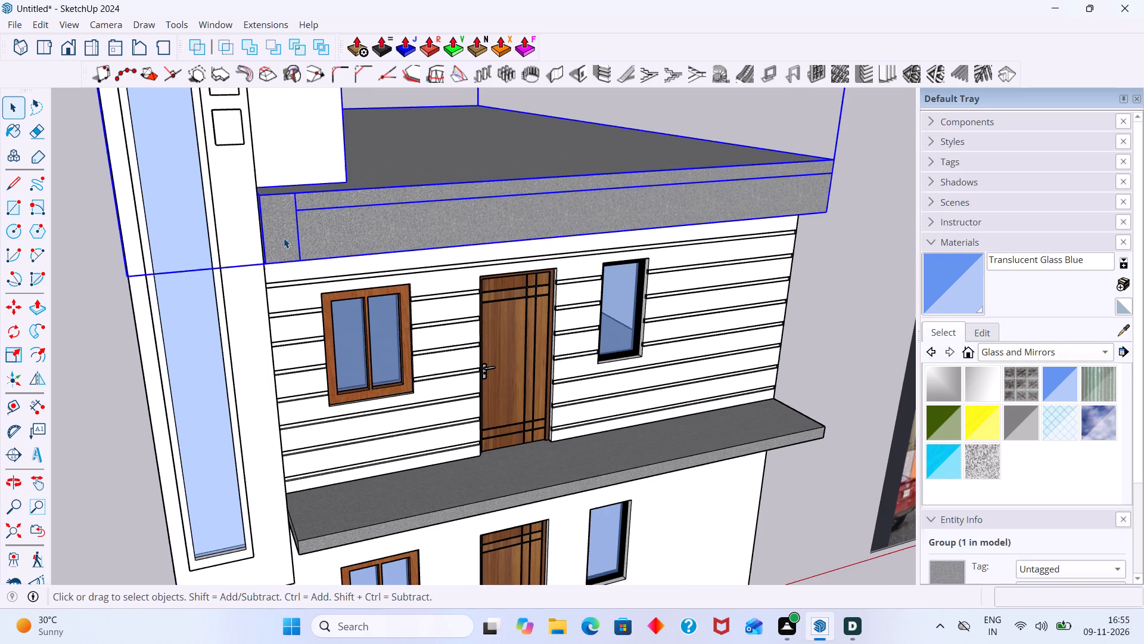
{"action": "middle_click_drag", "start_coordinate": [284, 238], "coordinate": [318, 254]}
{"action": "scroll", "coordinate": [304, 262], "scroll_direction": "down", "scroll_amount": 3}
{"action": "left_click", "coordinate": [728, 156]}
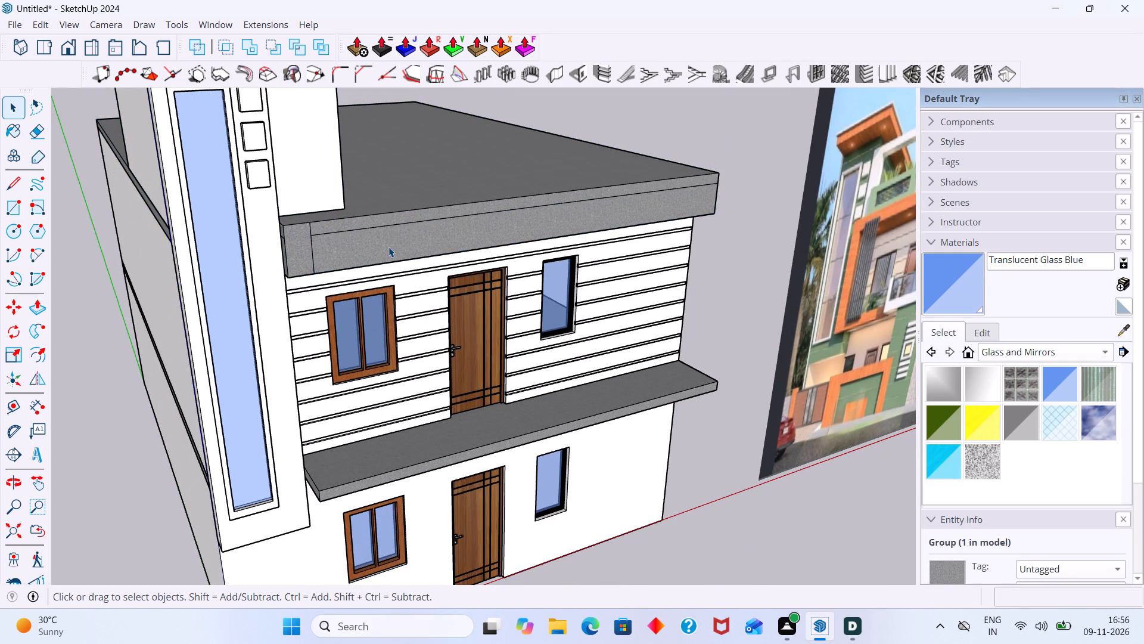
Inside the roof slab group, Push/Pull the corner rectangle beside the stair tower 3" outward.
{"action": "scroll", "coordinate": [388, 247], "scroll_direction": "up", "scroll_amount": 2}
{"action": "middle_click_drag", "start_coordinate": [290, 252], "coordinate": [421, 252]}
{"action": "scroll", "coordinate": [371, 271], "scroll_direction": "up", "scroll_amount": 2}
{"action": "left_click", "coordinate": [371, 271]}
{"action": "double_click", "coordinate": [372, 271]}
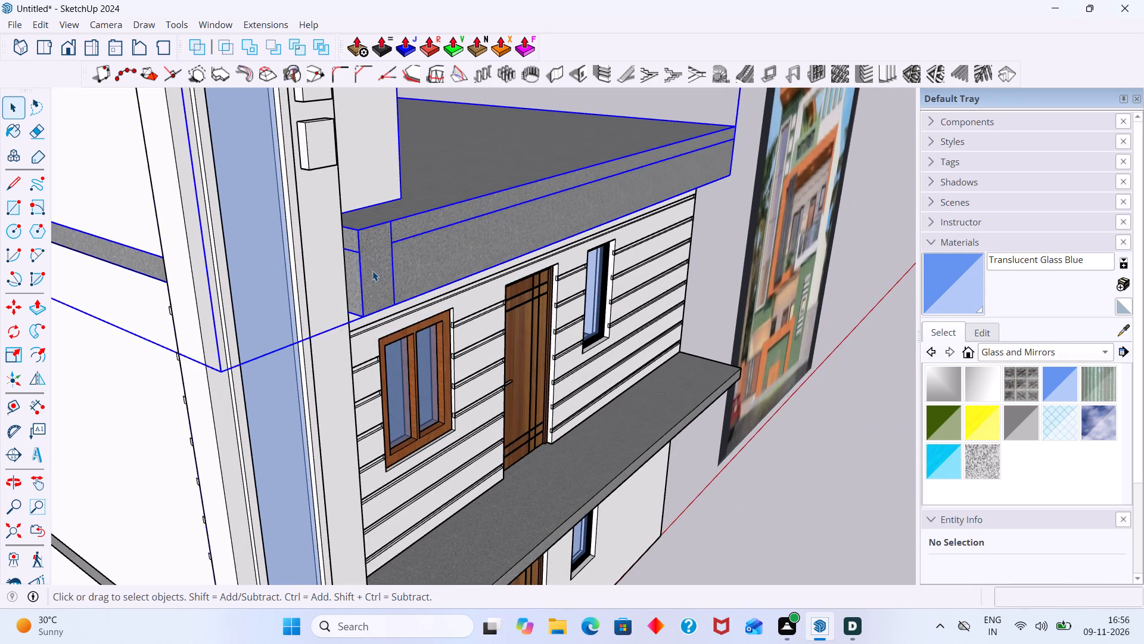
{"action": "left_click", "coordinate": [374, 273]}
{"action": "key", "text": "p"}
{"action": "left_click", "coordinate": [374, 273]}
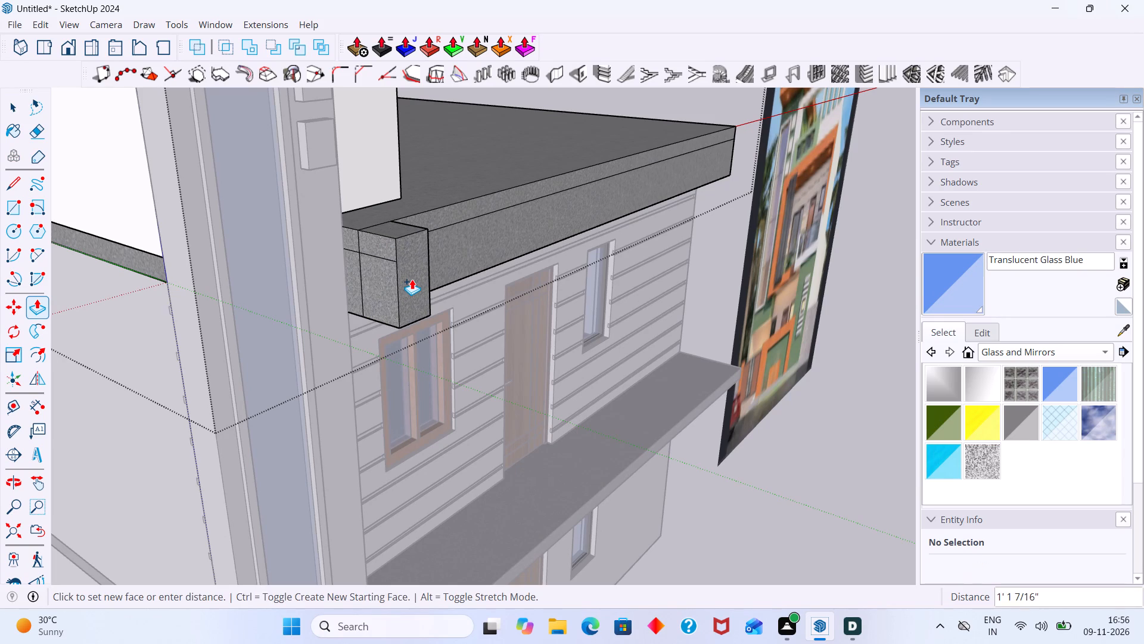
{"action": "key", "text": "3"}
{"action": "key", "text": "shift+quotedbl"}
{"action": "key", "text": "Return"}
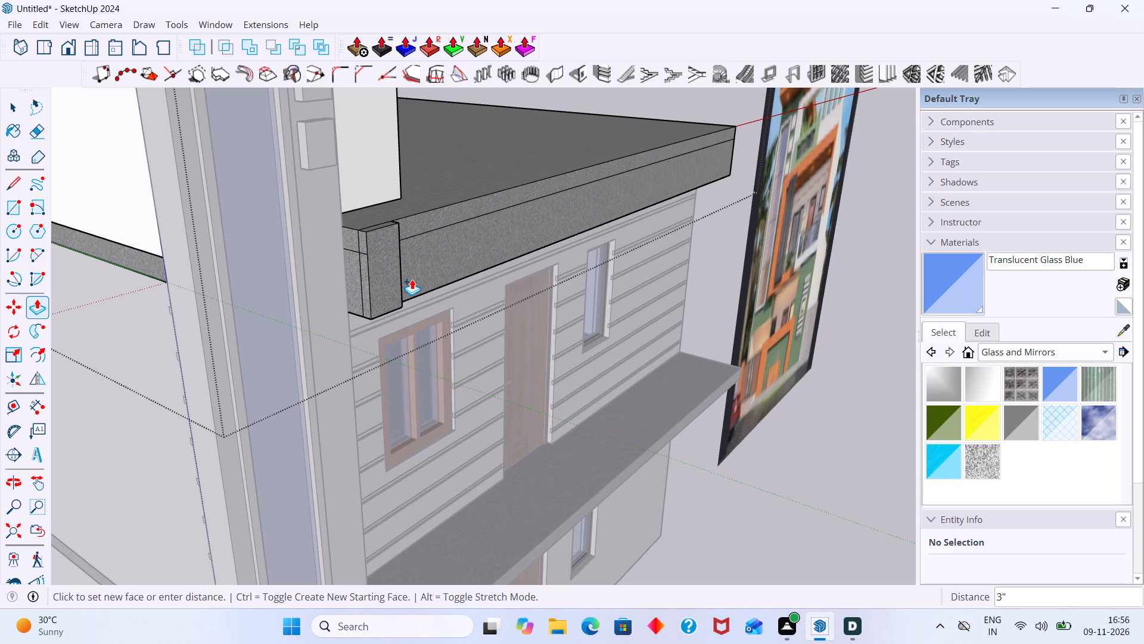
Undo the last extrusion and Push/Pull the roof slab's corner rectangle beside the stair tower 3' outward.
{"action": "key", "text": "ctrl+z"}
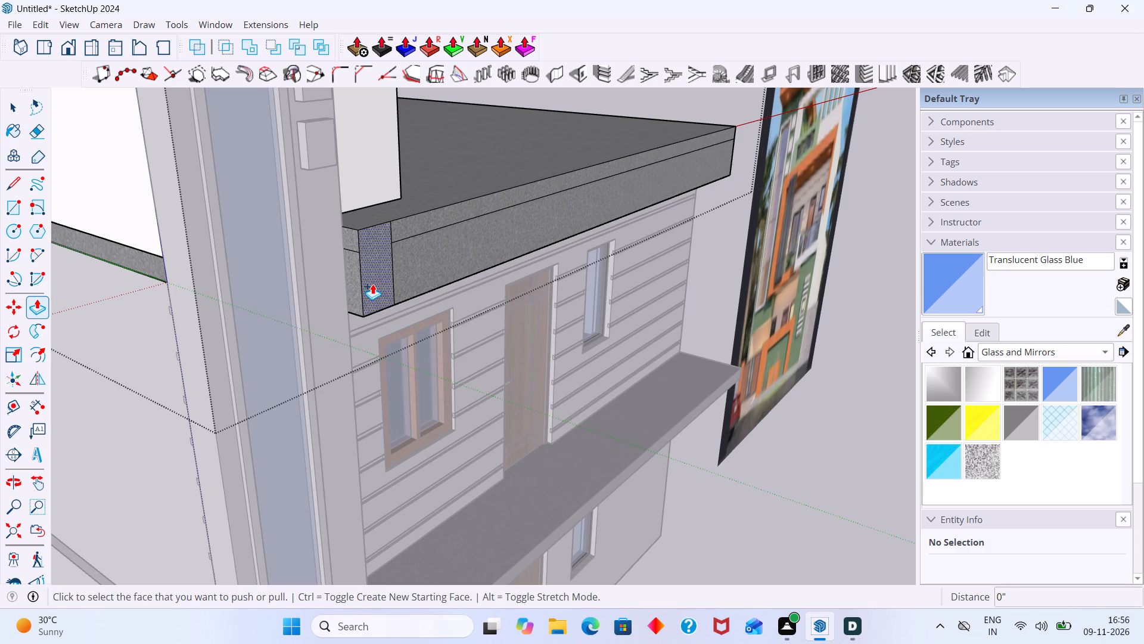
{"action": "left_click", "coordinate": [377, 283]}
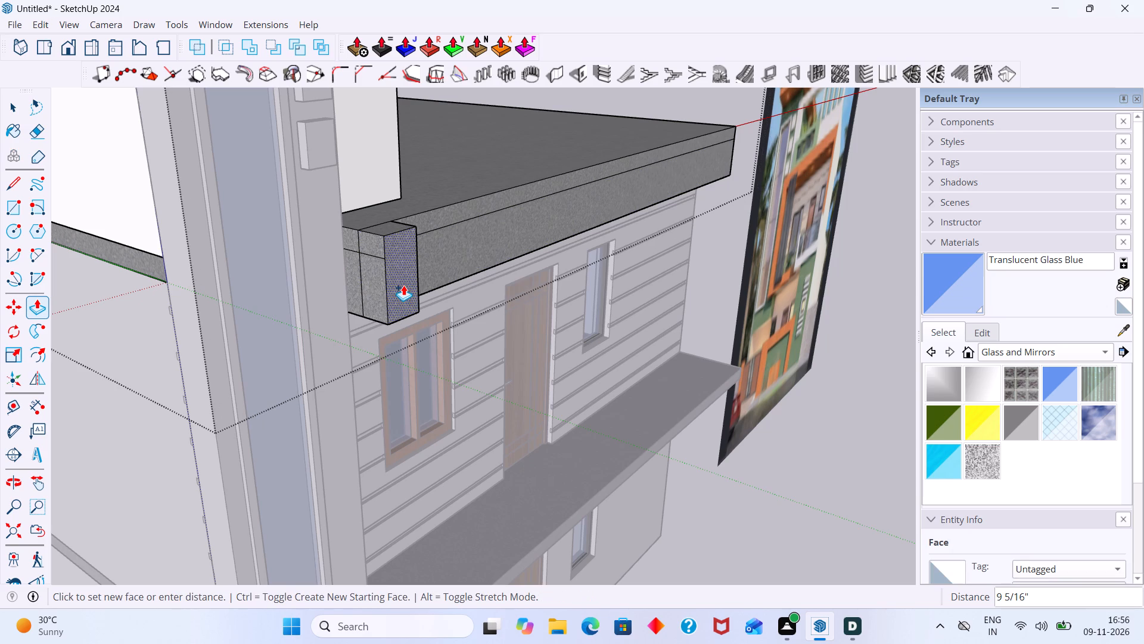
{"action": "type", "text": "3'"}
{"action": "key", "text": "Return"}
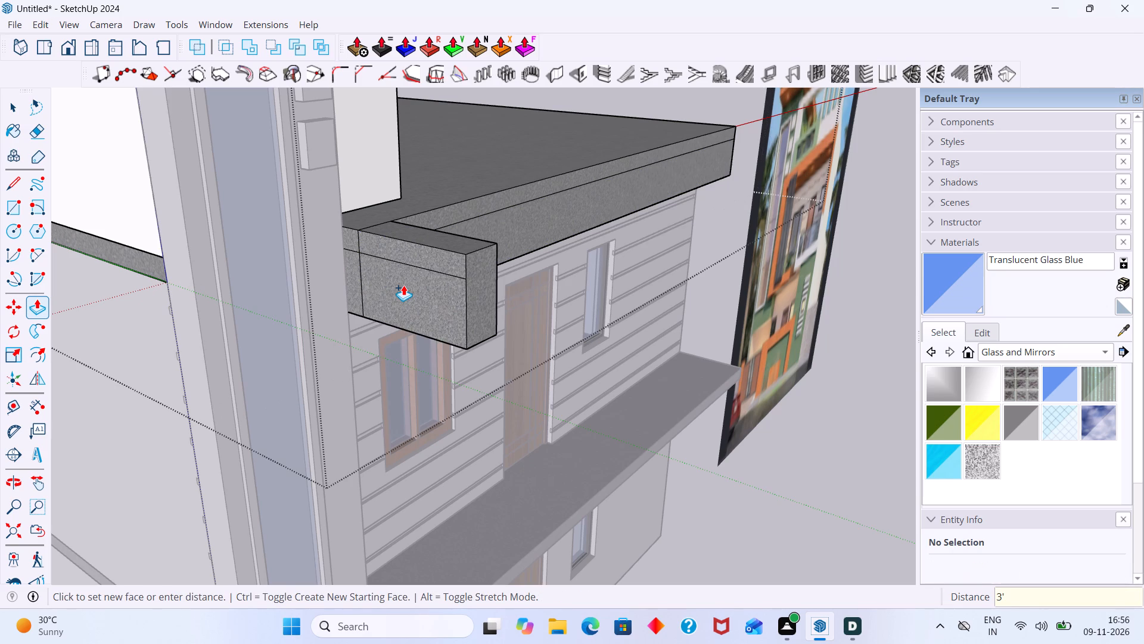
{"action": "key", "text": "space"}
Push/Pull the roof slab's lower front face 3' outward, flush with the end of the projecting corner block.
{"action": "scroll", "coordinate": [528, 404], "scroll_direction": "down", "scroll_amount": 6}
{"action": "middle_click_drag", "start_coordinate": [605, 488], "coordinate": [569, 370]}
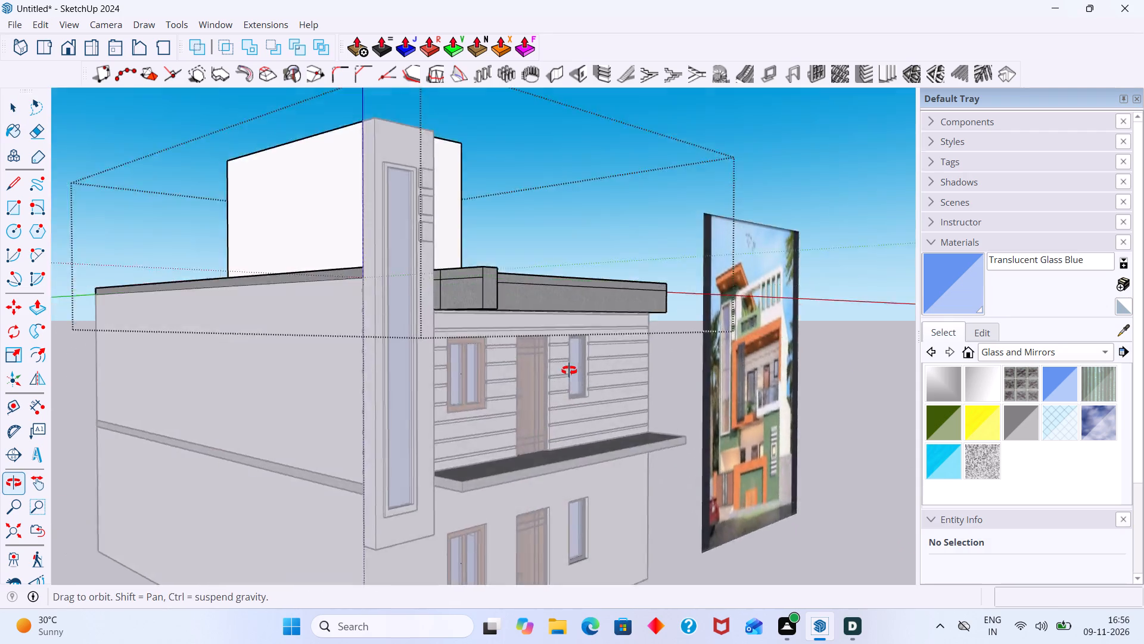
{"action": "middle_click_drag", "start_coordinate": [569, 370], "coordinate": [115, 411]}
{"action": "scroll", "coordinate": [303, 342], "scroll_direction": "down", "scroll_amount": 6}
{"action": "middle_click_drag", "start_coordinate": [311, 332], "coordinate": [313, 334]}
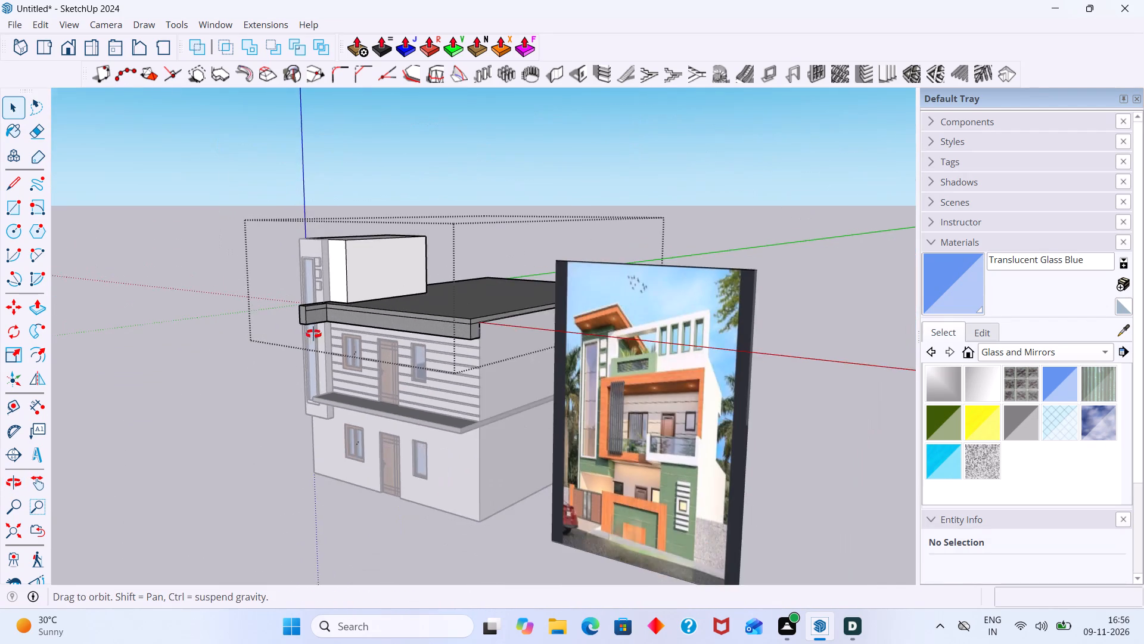
{"action": "middle_click_drag", "start_coordinate": [313, 334], "coordinate": [470, 474]}
{"action": "scroll", "coordinate": [361, 380], "scroll_direction": "up", "scroll_amount": 2}
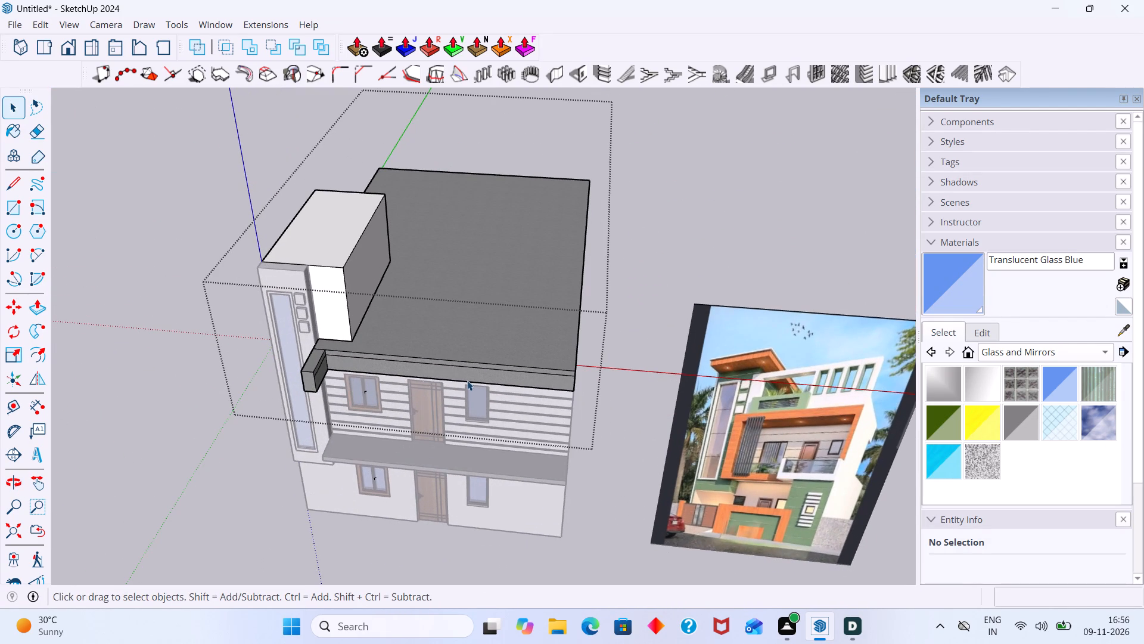
{"action": "scroll", "coordinate": [313, 366], "scroll_direction": "up", "scroll_amount": 3}
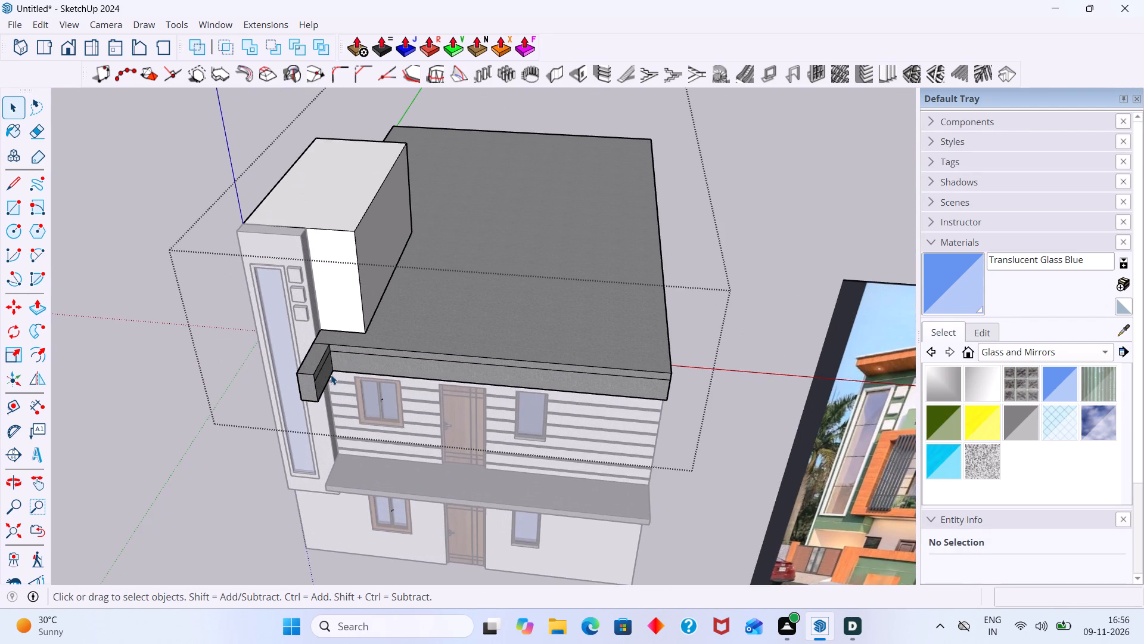
{"action": "scroll", "coordinate": [331, 375], "scroll_direction": "down", "scroll_amount": 5}
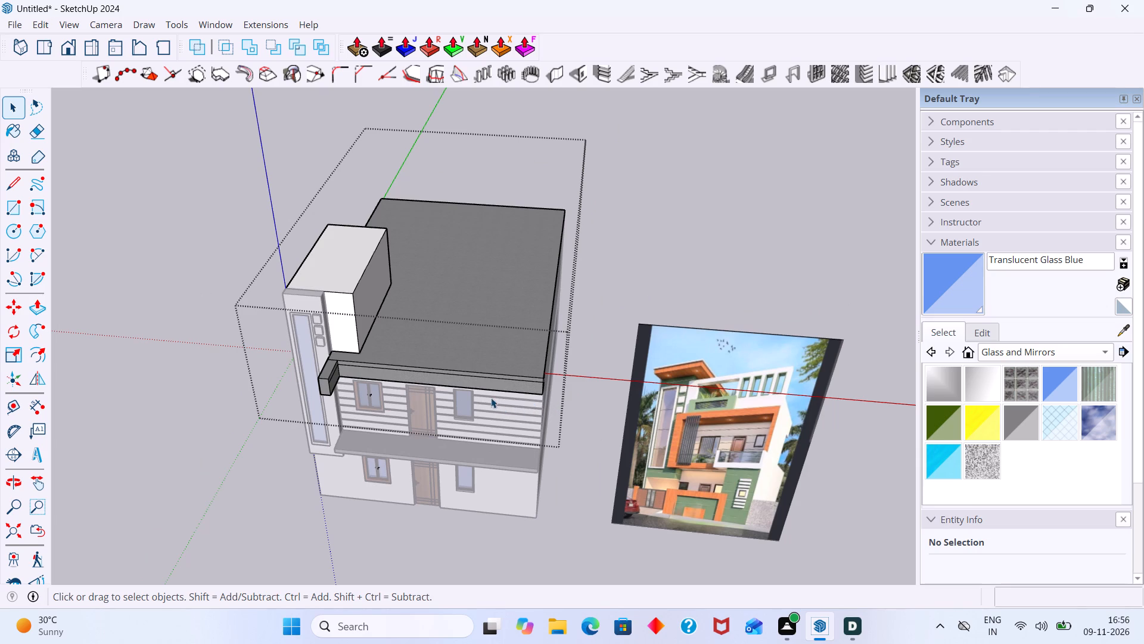
{"action": "scroll", "coordinate": [480, 392], "scroll_direction": "up", "scroll_amount": 1}
{"action": "scroll", "coordinate": [412, 373], "scroll_direction": "up", "scroll_amount": 11}
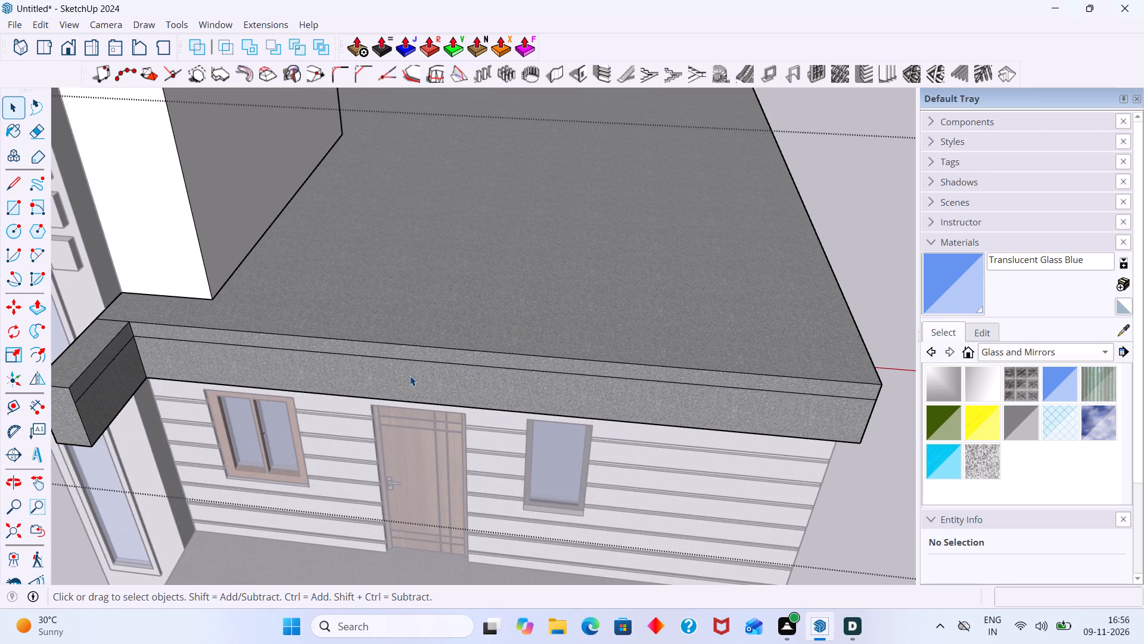
{"action": "left_click", "coordinate": [410, 376]}
{"action": "key", "text": "p"}
{"action": "left_click", "coordinate": [409, 375]}
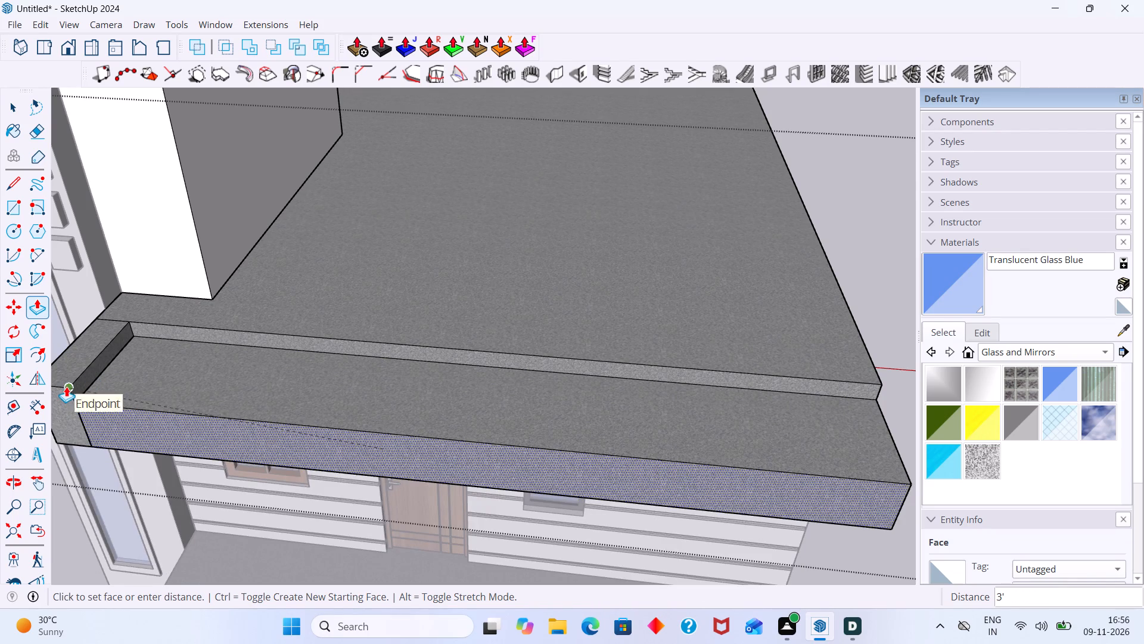
{"action": "left_click", "coordinate": [66, 386]}
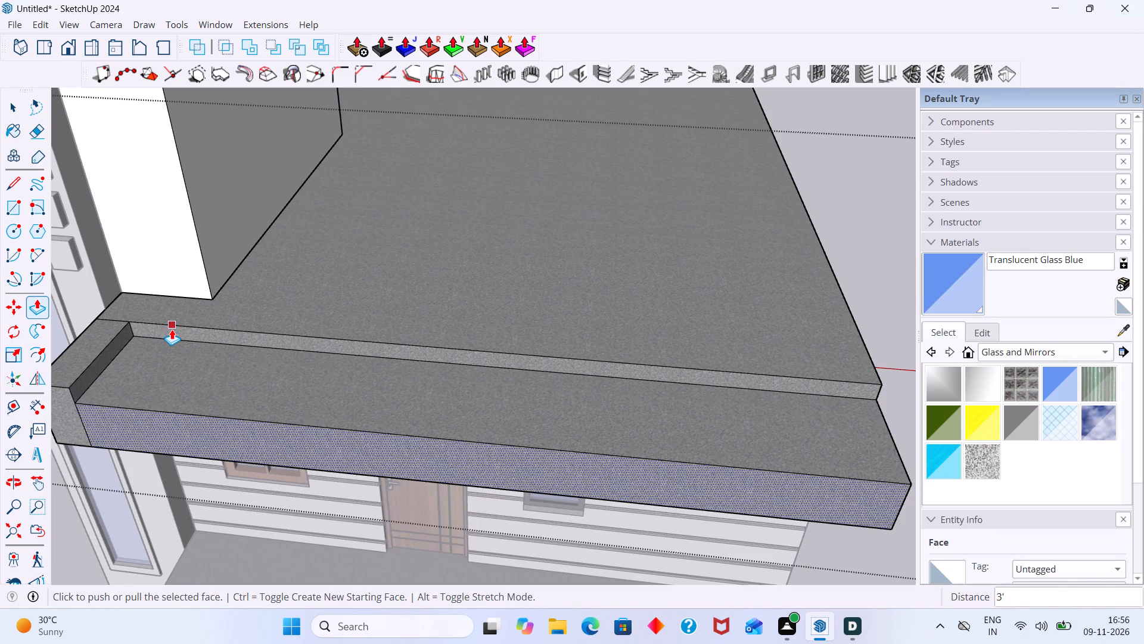
Push/Pull the narrow upper strip of the roof slab's front outward to the corner block's end, and leave the slab group.
{"action": "key", "text": "space"}
{"action": "left_click", "coordinate": [176, 330]}
{"action": "key", "text": "p"}
{"action": "left_click", "coordinate": [176, 331]}
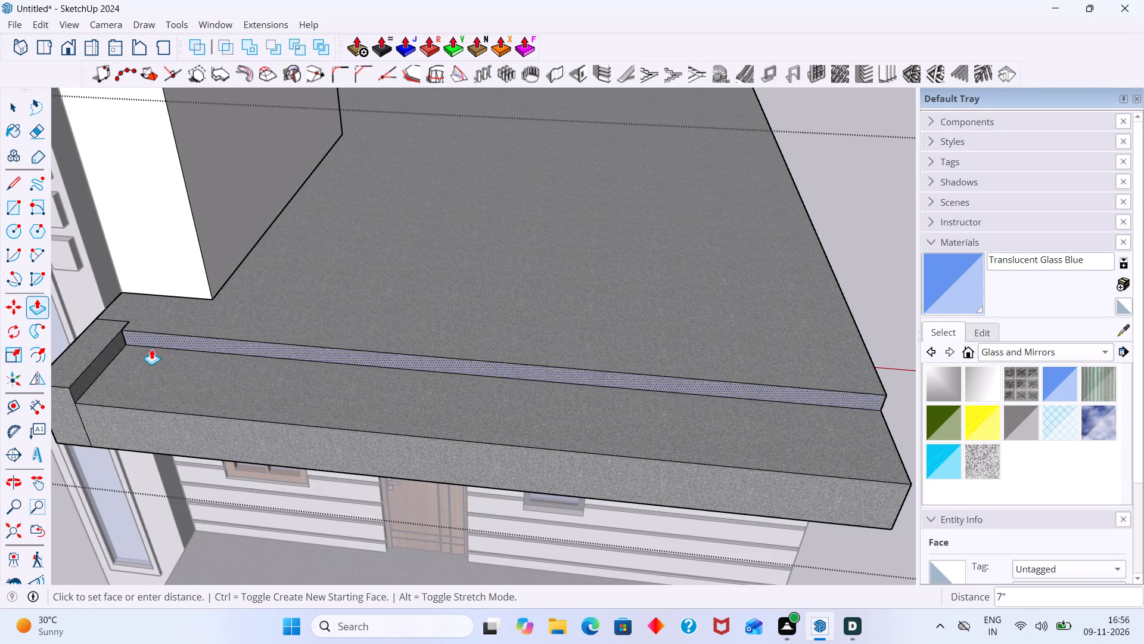
{"action": "left_click", "coordinate": [70, 383]}
{"action": "key", "text": "space"}
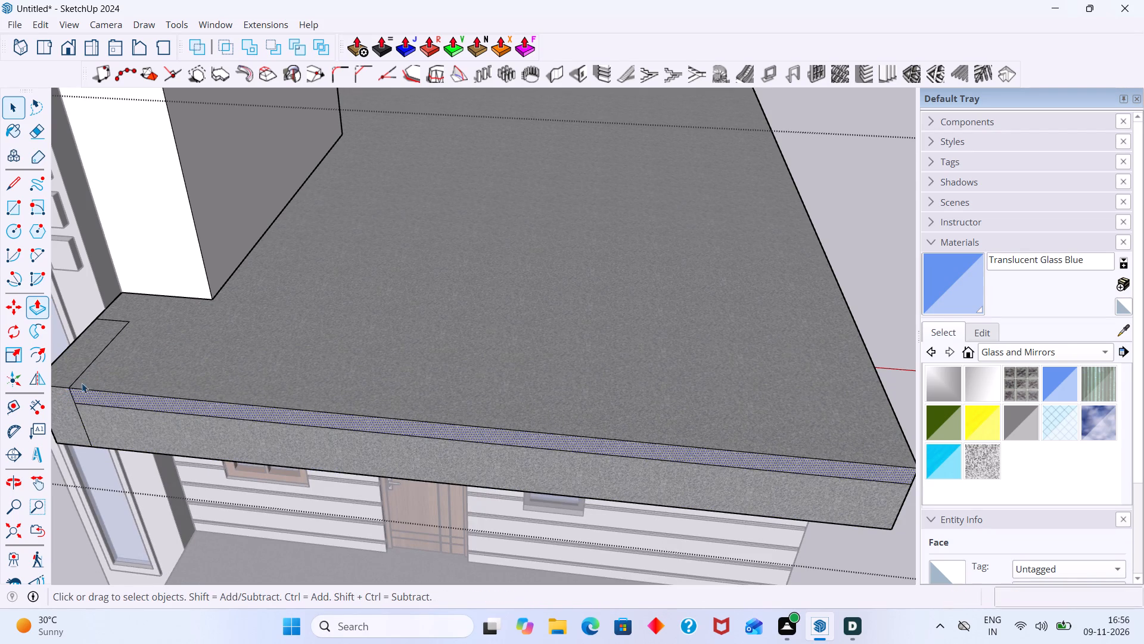
{"action": "scroll", "coordinate": [141, 367], "scroll_direction": "down", "scroll_amount": 5}
{"action": "middle_click_drag", "start_coordinate": [154, 394], "coordinate": [281, 385]}
{"action": "scroll", "coordinate": [357, 376], "scroll_direction": "down", "scroll_amount": 3}
{"action": "left_click", "coordinate": [680, 345]}
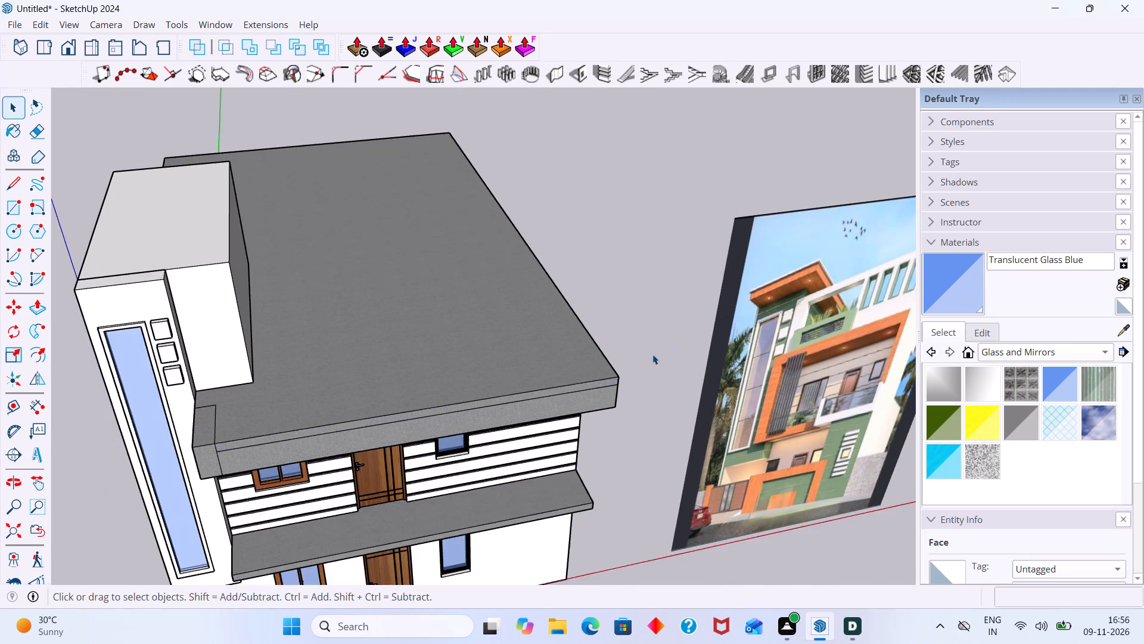
Compare the projecting roof slab and the floor slab below it with the upper-floor frame in the reference elevation.
{"action": "middle_click_drag", "start_coordinate": [559, 395], "coordinate": [438, 54]}
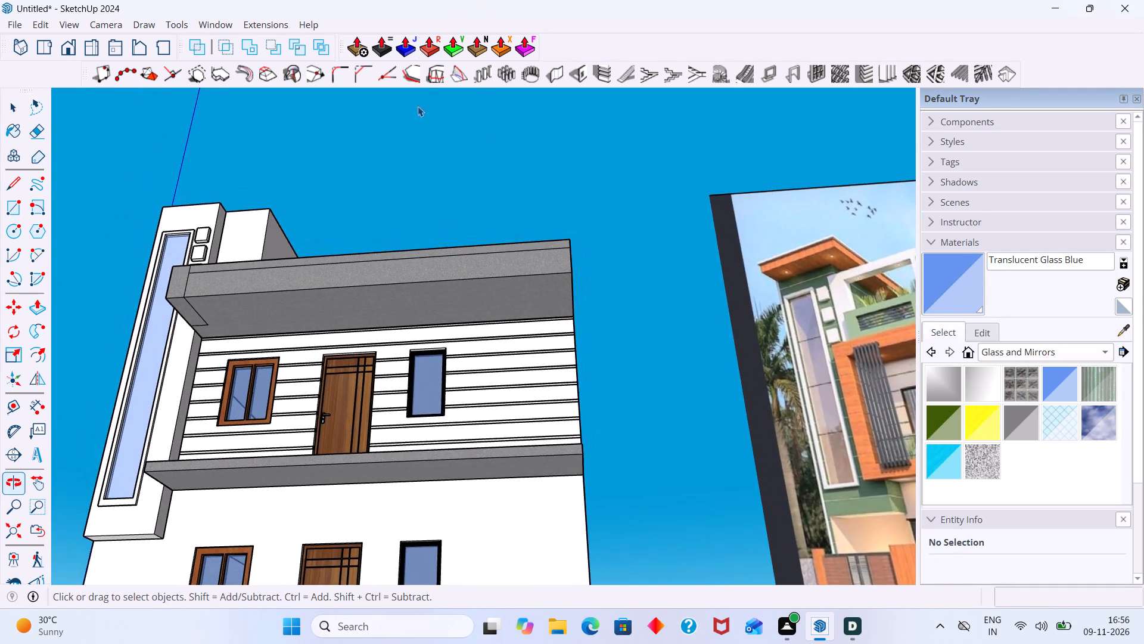
{"action": "scroll", "coordinate": [397, 166], "scroll_direction": "down", "scroll_amount": 2}
{"action": "scroll", "coordinate": [519, 240], "scroll_direction": "down", "scroll_amount": 2}
{"action": "middle_click_drag", "start_coordinate": [566, 273], "coordinate": [574, 289]}
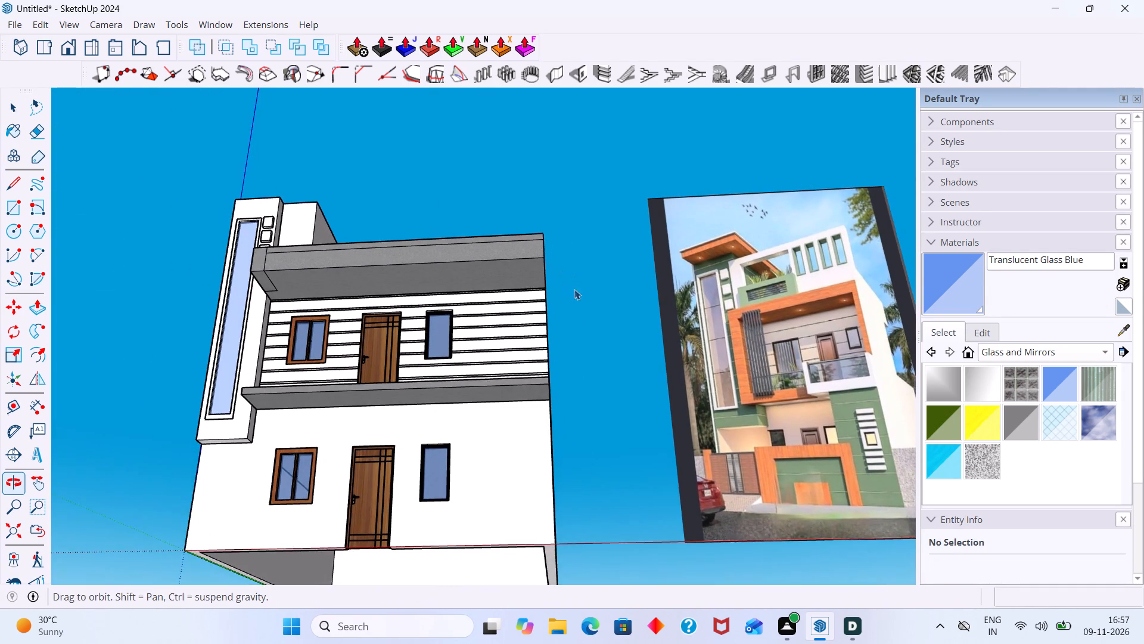
{"action": "scroll", "coordinate": [455, 267], "scroll_direction": "up", "scroll_amount": 2}
{"action": "scroll", "coordinate": [493, 264], "scroll_direction": "down", "scroll_amount": 2}
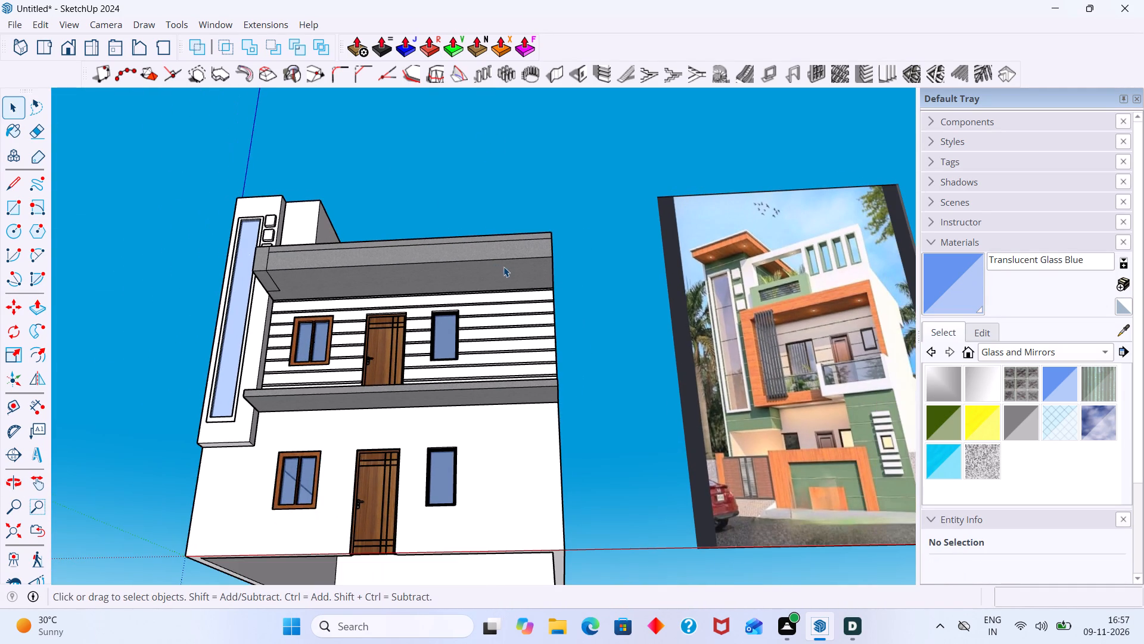
{"action": "middle_click_drag", "start_coordinate": [509, 278], "coordinate": [534, 346]}
{"action": "middle_click_drag", "start_coordinate": [487, 299], "coordinate": [544, 342]}
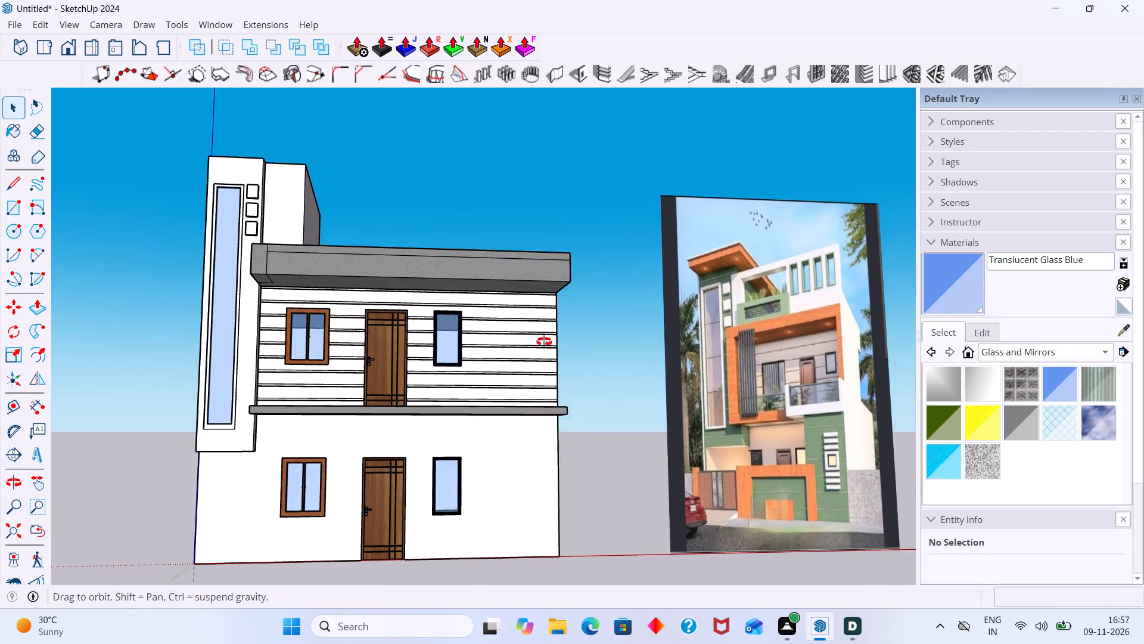
{"action": "middle_click_drag", "start_coordinate": [544, 342], "coordinate": [540, 337]}
{"action": "middle_click_drag", "start_coordinate": [329, 290], "coordinate": [411, 358]}
Inside the roof slab group, delete the horizontal and vertical seam edges on the projecting front face.
{"action": "scroll", "coordinate": [337, 327], "scroll_direction": "up", "scroll_amount": 7}
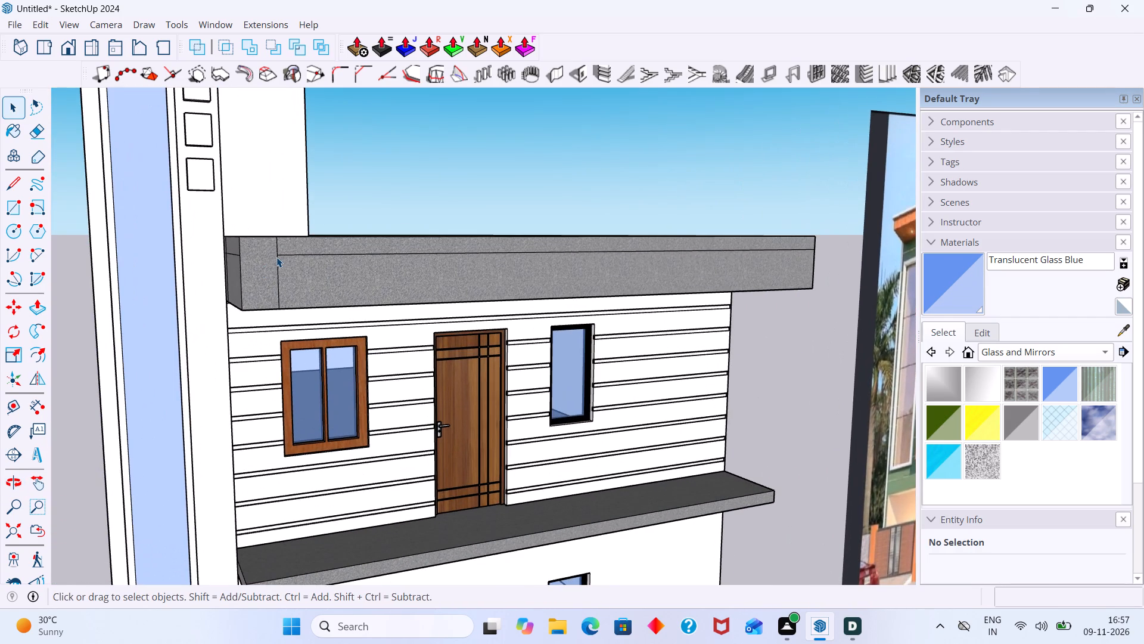
{"action": "left_click", "coordinate": [276, 257]}
{"action": "double_click", "coordinate": [278, 256]}
{"action": "left_click", "coordinate": [275, 256]}
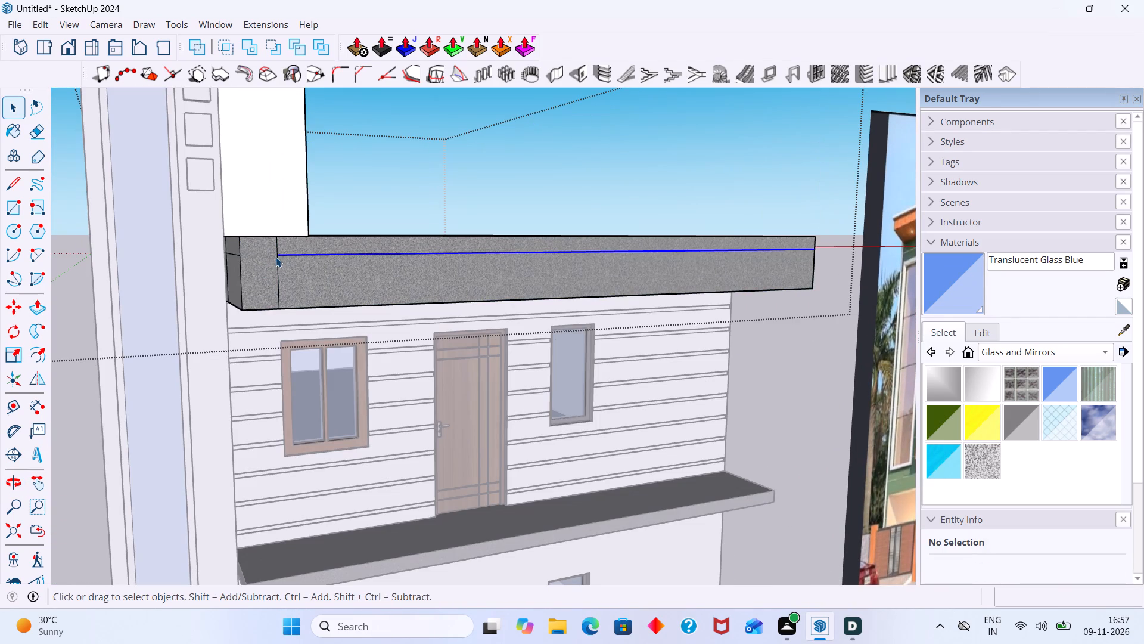
{"action": "key", "text": "Delete"}
{"action": "left_click", "coordinate": [276, 255]}
{"action": "key", "text": "Delete"}
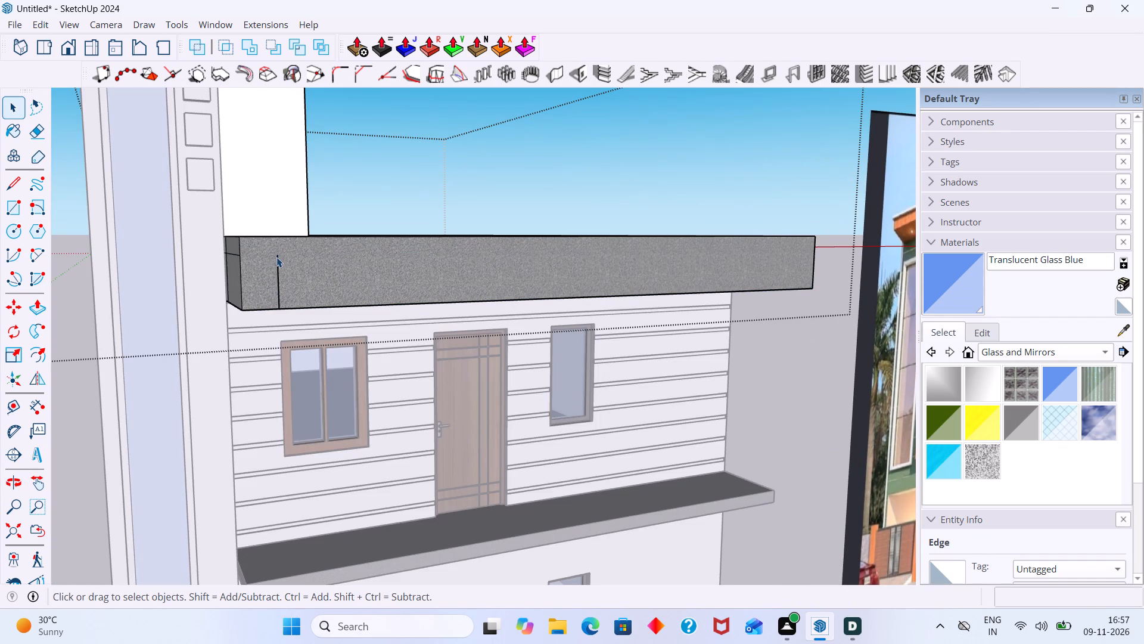
{"action": "left_click", "coordinate": [280, 268]}
{"action": "key", "text": "Delete"}
Delete the horizontal seam edge on the roof slab's side face beside the stair tower, undoing any wrong deletion.
{"action": "middle_click_drag", "start_coordinate": [278, 283], "coordinate": [337, 363]}
{"action": "scroll", "coordinate": [328, 354], "scroll_direction": "up", "scroll_amount": 2}
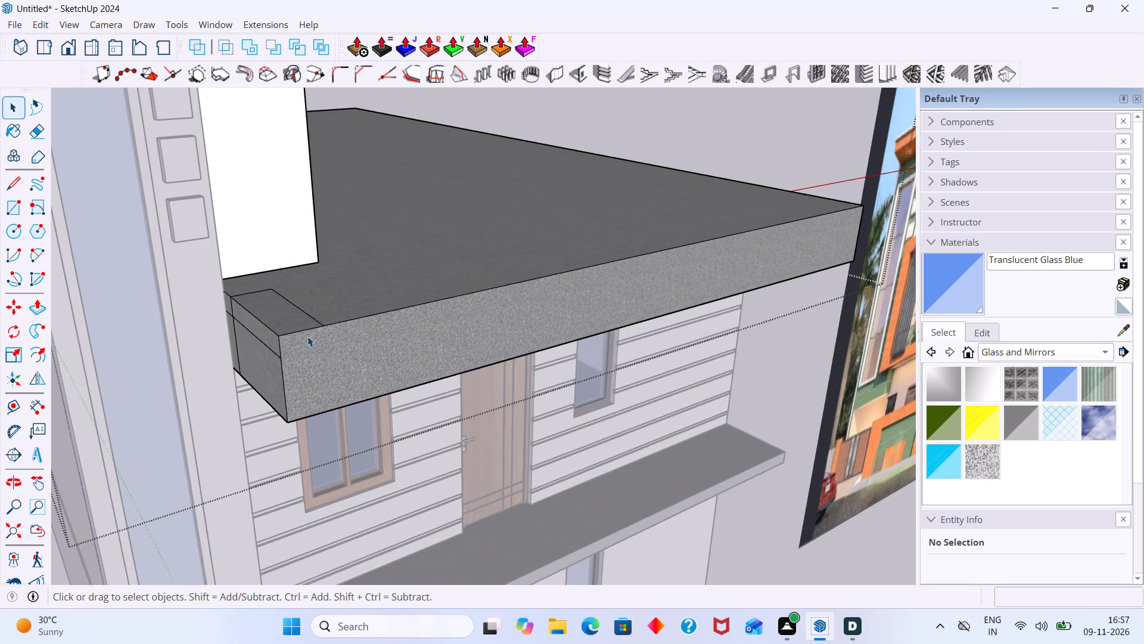
{"action": "left_click", "coordinate": [279, 357]}
{"action": "key", "text": "Delete"}
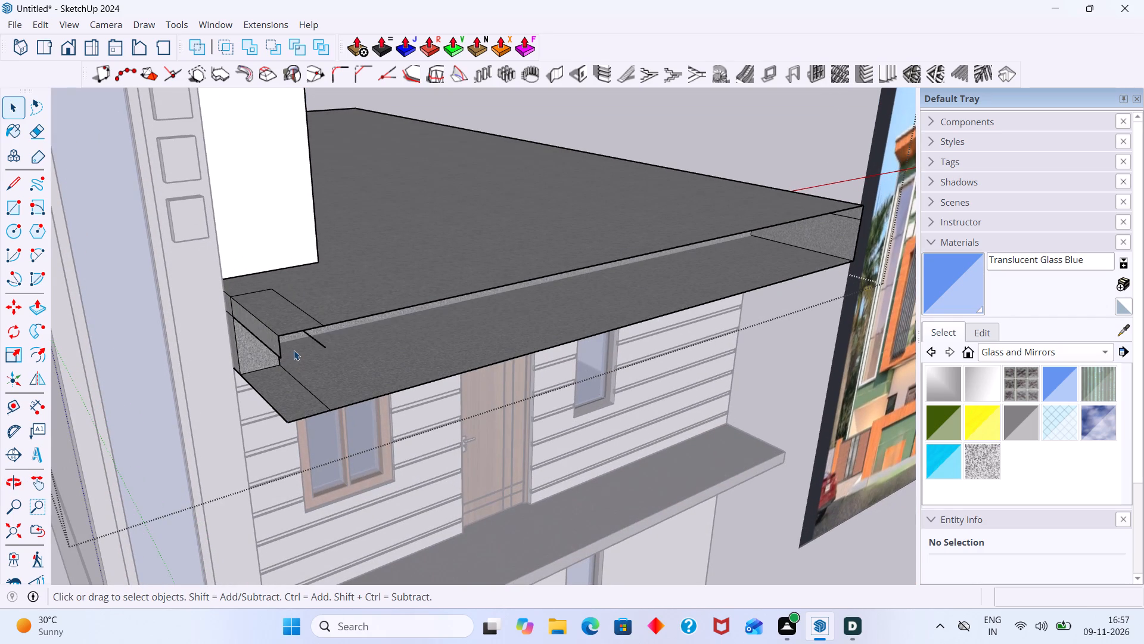
{"action": "key", "text": "ctrl+z"}
{"action": "scroll", "coordinate": [286, 349], "scroll_direction": "up", "scroll_amount": 2}
{"action": "left_click", "coordinate": [276, 355]}
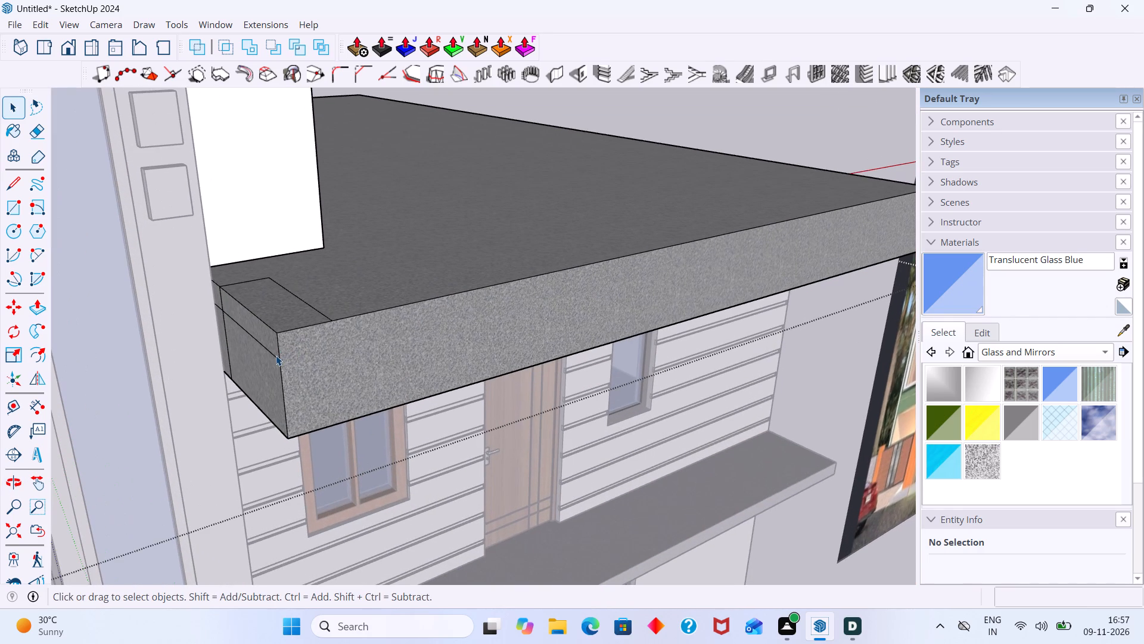
{"action": "key", "text": "Delete"}
Erase the corner rectangle's outline on the roof slab's top face and the leftover edges beside the stair tower.
{"action": "key", "text": "e"}
{"action": "left_click_drag", "start_coordinate": [328, 298], "coordinate": [319, 320]}
{"action": "left_click", "coordinate": [238, 281]}
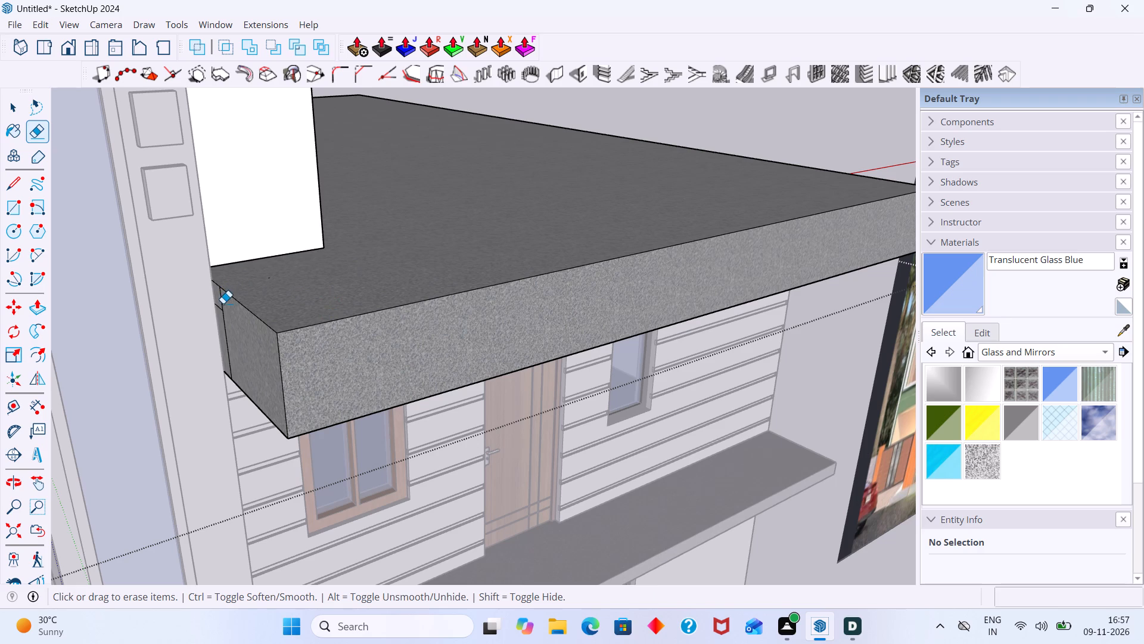
{"action": "left_click", "coordinate": [222, 304]}
{"action": "left_click", "coordinate": [220, 309]}
{"action": "left_click", "coordinate": [225, 315]}
Erase the corner rectangle's leftover outline on the underside of the projecting roof slab.
{"action": "middle_click_drag", "start_coordinate": [234, 346], "coordinate": [253, 134]}
{"action": "scroll", "coordinate": [324, 128], "scroll_direction": "up", "scroll_amount": 4}
{"action": "left_click_drag", "start_coordinate": [331, 136], "coordinate": [328, 135]}
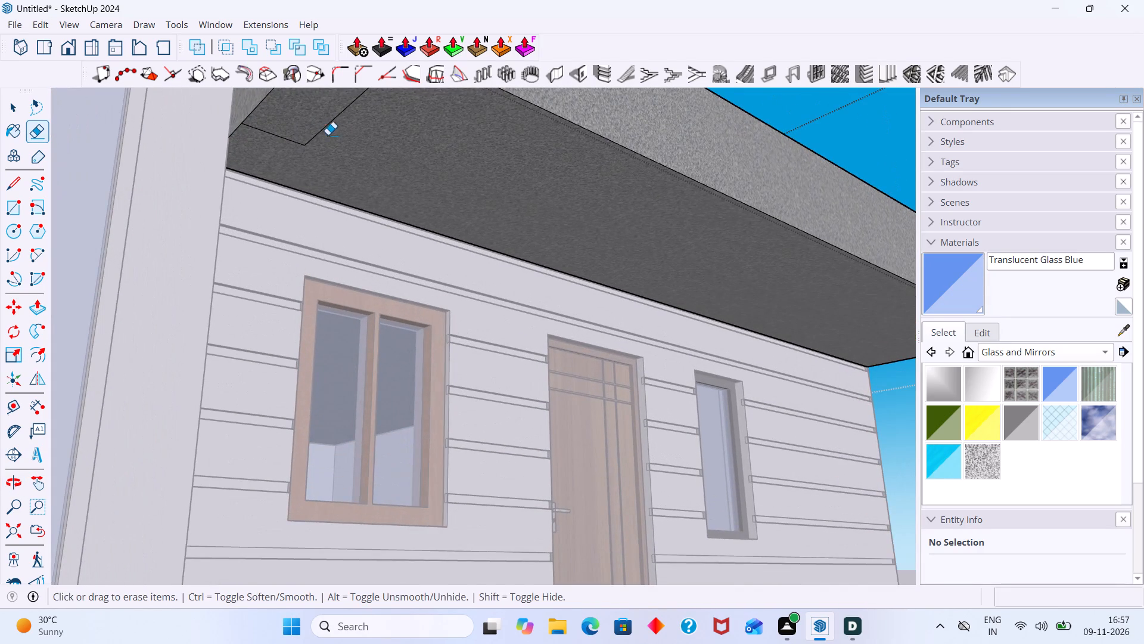
{"action": "left_click_drag", "start_coordinate": [328, 135], "coordinate": [316, 129]}
{"action": "left_click_drag", "start_coordinate": [307, 133], "coordinate": [300, 147]}
Measure the roof slab's thickness at its front corner beside the stair tower, and leave the slab group.
{"action": "scroll", "coordinate": [300, 147], "scroll_direction": "down", "scroll_amount": 12}
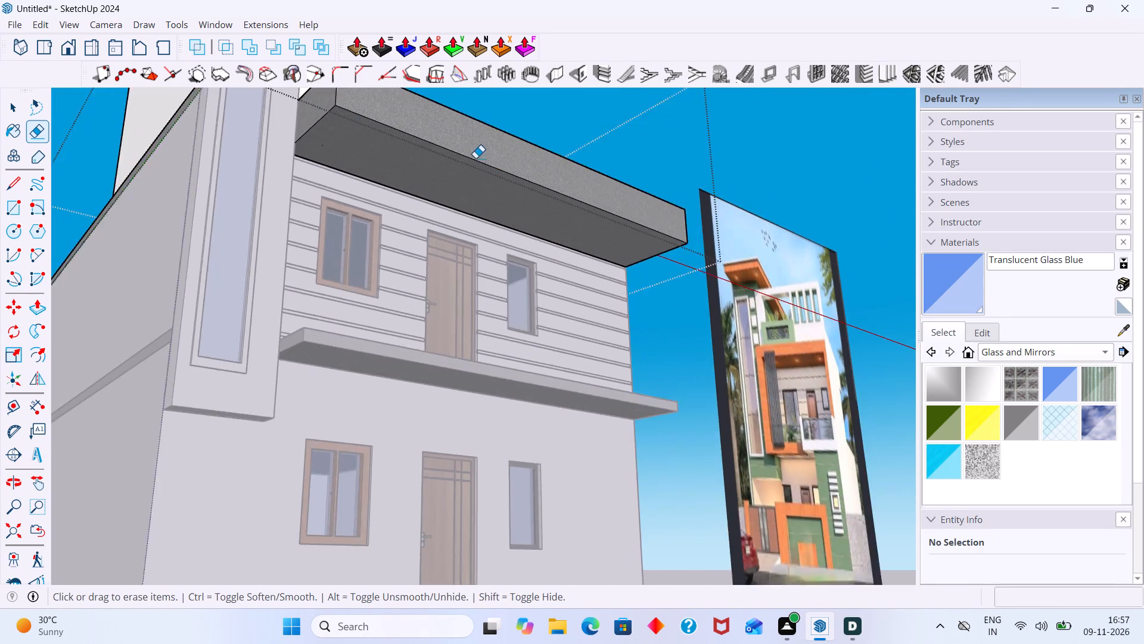
{"action": "scroll", "coordinate": [475, 158], "scroll_direction": "down", "scroll_amount": 2}
{"action": "middle_click_drag", "start_coordinate": [434, 148], "coordinate": [414, 228]}
{"action": "middle_click_drag", "start_coordinate": [415, 219], "coordinate": [382, 314]}
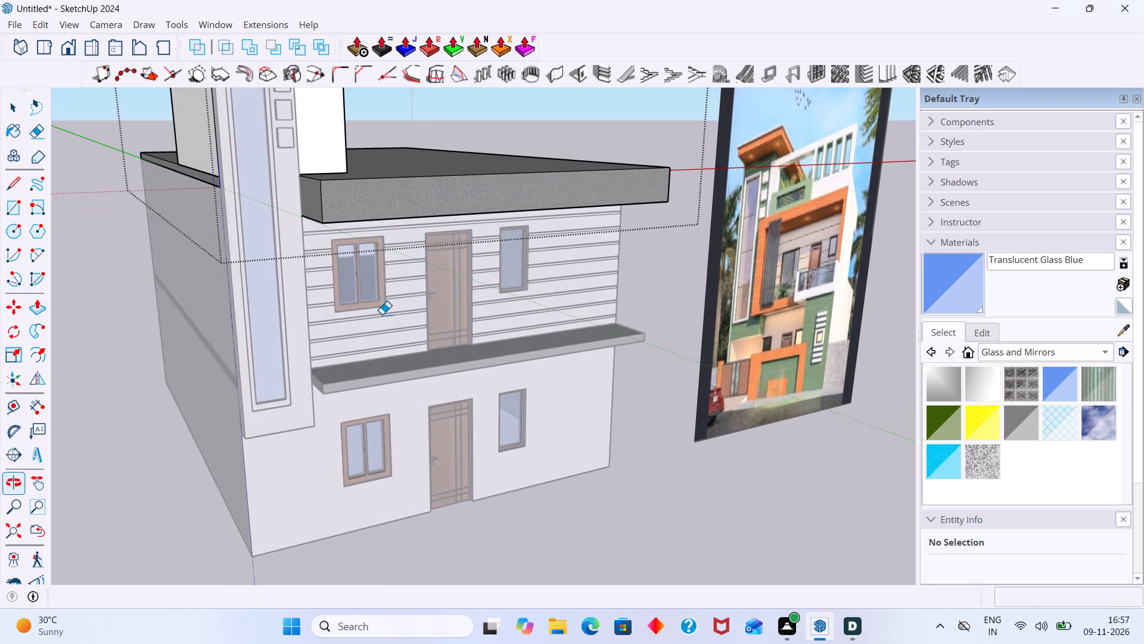
{"action": "key", "text": "space"}
{"action": "middle_click_drag", "start_coordinate": [433, 258], "coordinate": [356, 296]}
{"action": "key", "text": "t"}
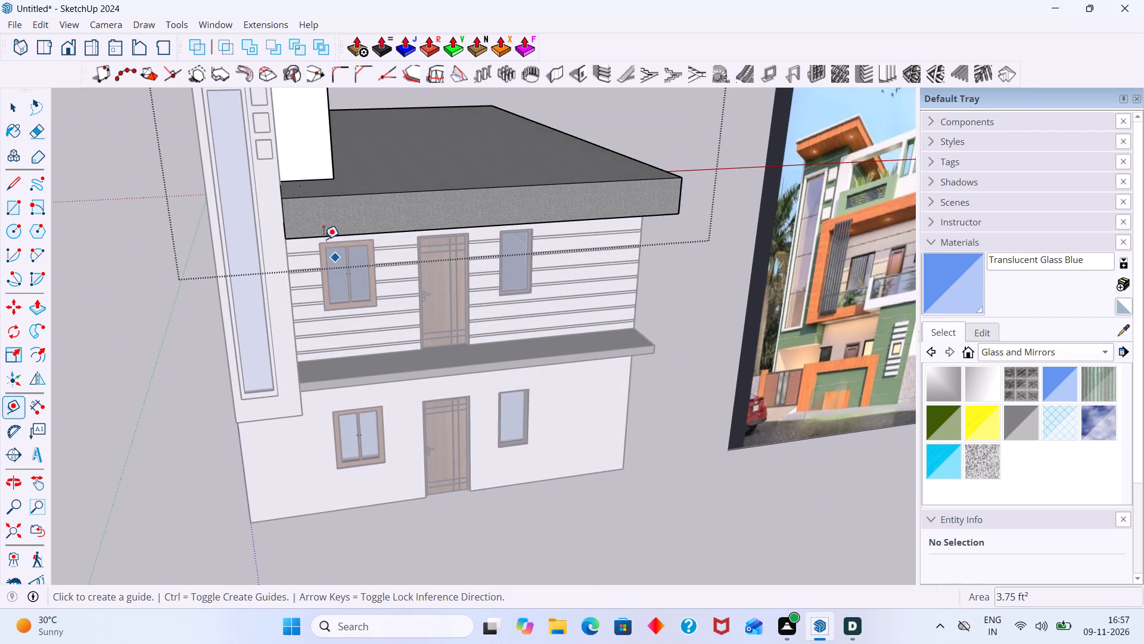
{"action": "left_click", "coordinate": [281, 199]}
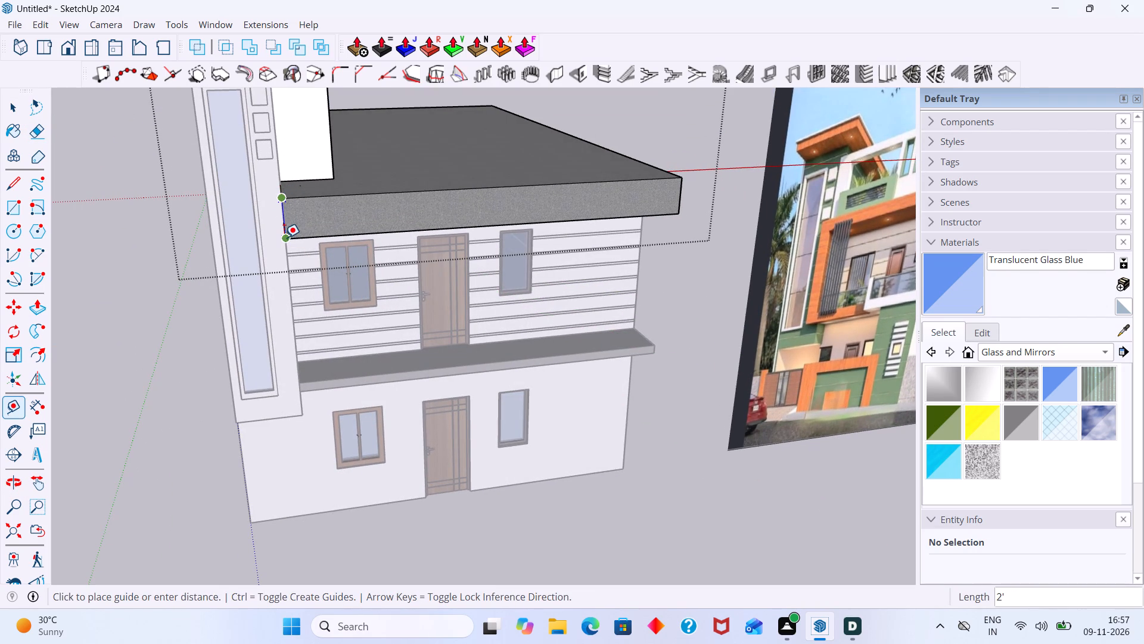
{"action": "key", "text": "space"}
{"action": "scroll", "coordinate": [347, 218], "scroll_direction": "down", "scroll_amount": 7}
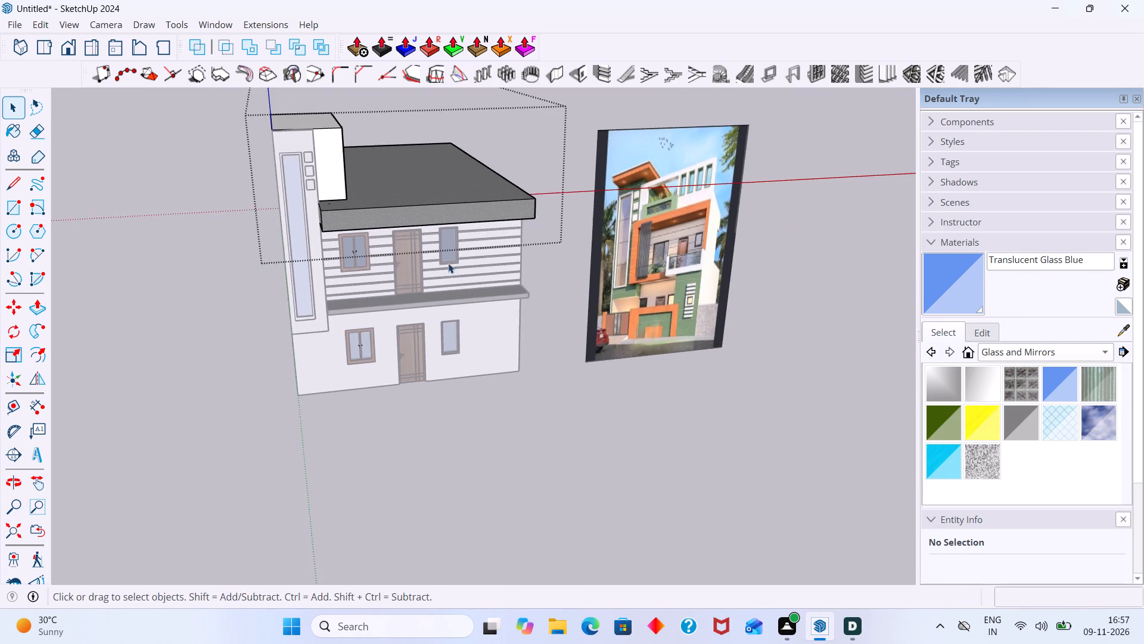
{"action": "scroll", "coordinate": [440, 281], "scroll_direction": "down", "scroll_amount": 1}
{"action": "left_click_drag", "start_coordinate": [570, 369], "coordinate": [564, 369]}
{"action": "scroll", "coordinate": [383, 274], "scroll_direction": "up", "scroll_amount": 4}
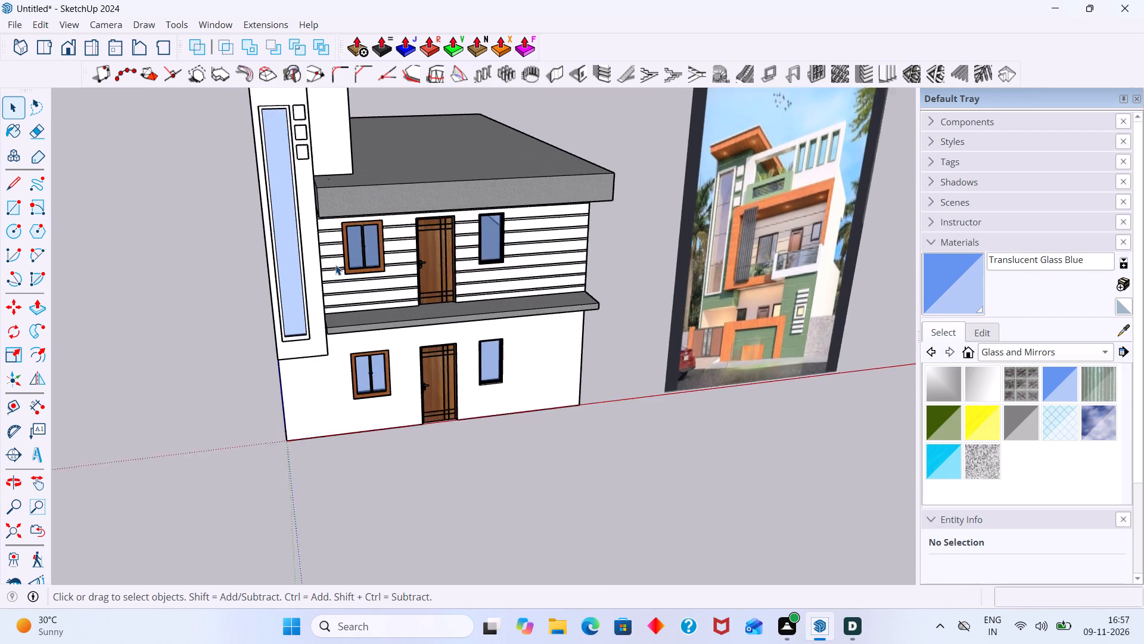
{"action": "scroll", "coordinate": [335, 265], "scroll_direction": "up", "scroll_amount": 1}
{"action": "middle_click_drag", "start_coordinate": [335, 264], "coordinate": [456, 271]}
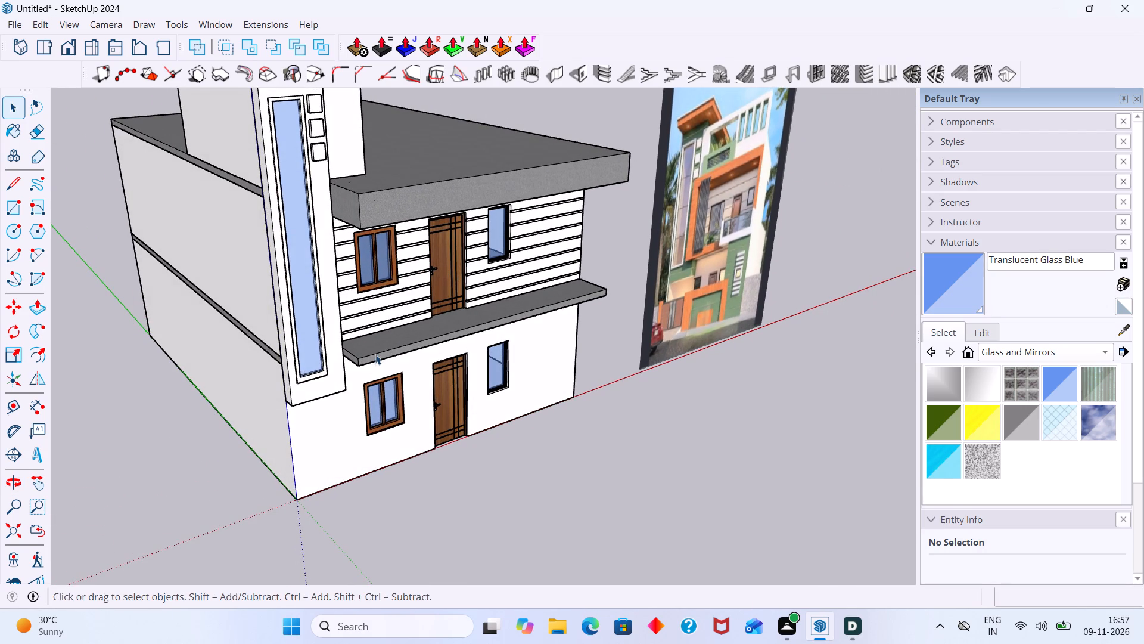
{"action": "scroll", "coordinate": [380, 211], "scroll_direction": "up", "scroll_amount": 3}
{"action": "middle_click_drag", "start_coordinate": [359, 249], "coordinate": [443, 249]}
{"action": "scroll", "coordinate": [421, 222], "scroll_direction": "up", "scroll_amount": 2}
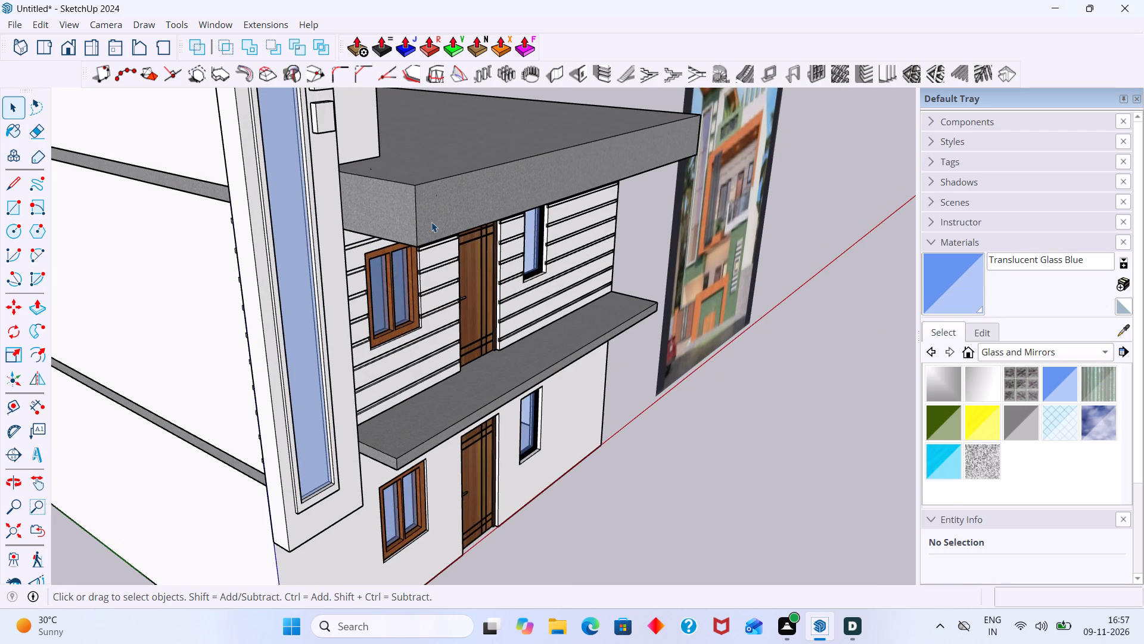
Push the roof slab's front face back about 1' 5 1/8", flush with the lower floor slab's front corner, and leave the group.
{"action": "left_click", "coordinate": [431, 222]}
{"action": "left_click", "coordinate": [431, 221]}
{"action": "triple_click", "coordinate": [439, 221]}
{"action": "left_click", "coordinate": [436, 222]}
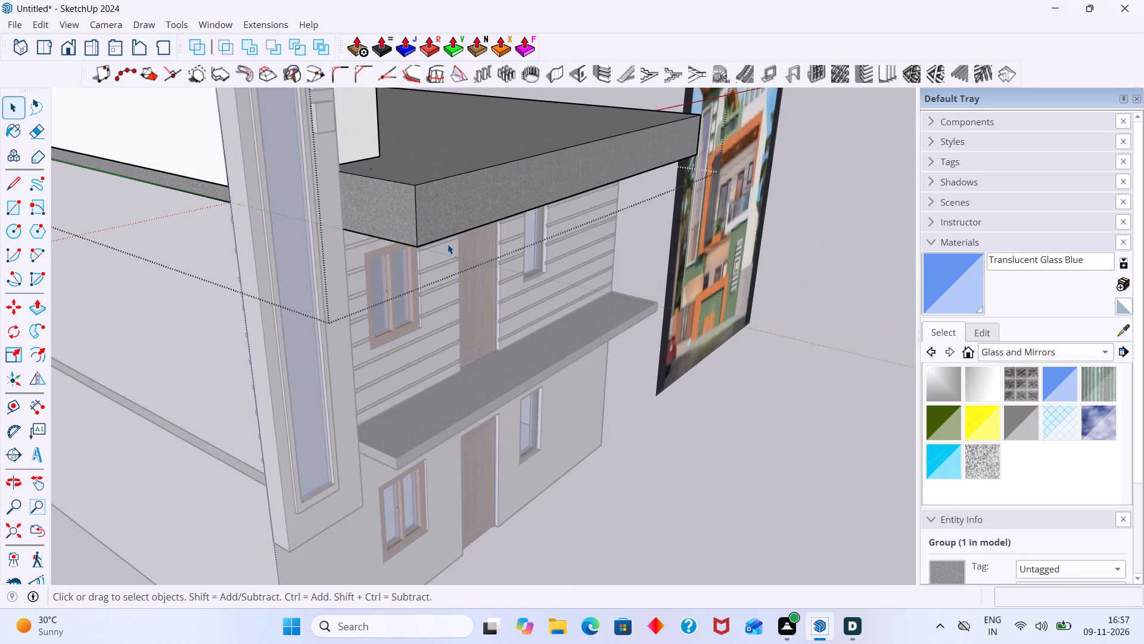
{"action": "left_click", "coordinate": [444, 227]}
{"action": "key", "text": "p"}
{"action": "left_click", "coordinate": [441, 224]}
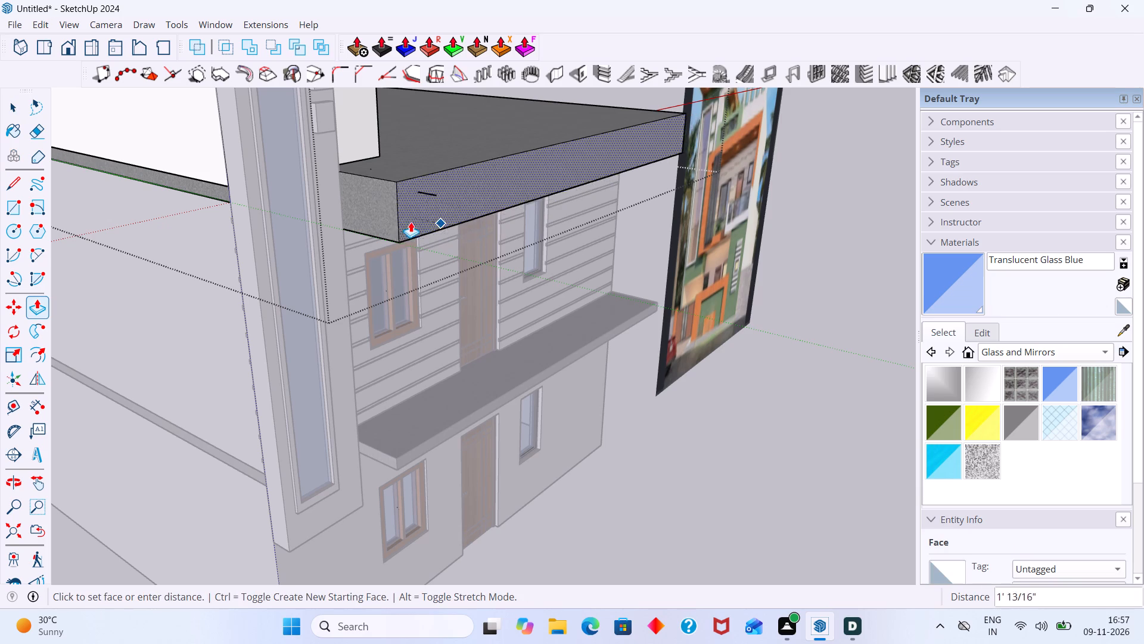
{"action": "left_click", "coordinate": [400, 455]}
{"action": "key", "text": "space"}
{"action": "left_click", "coordinate": [620, 547]}
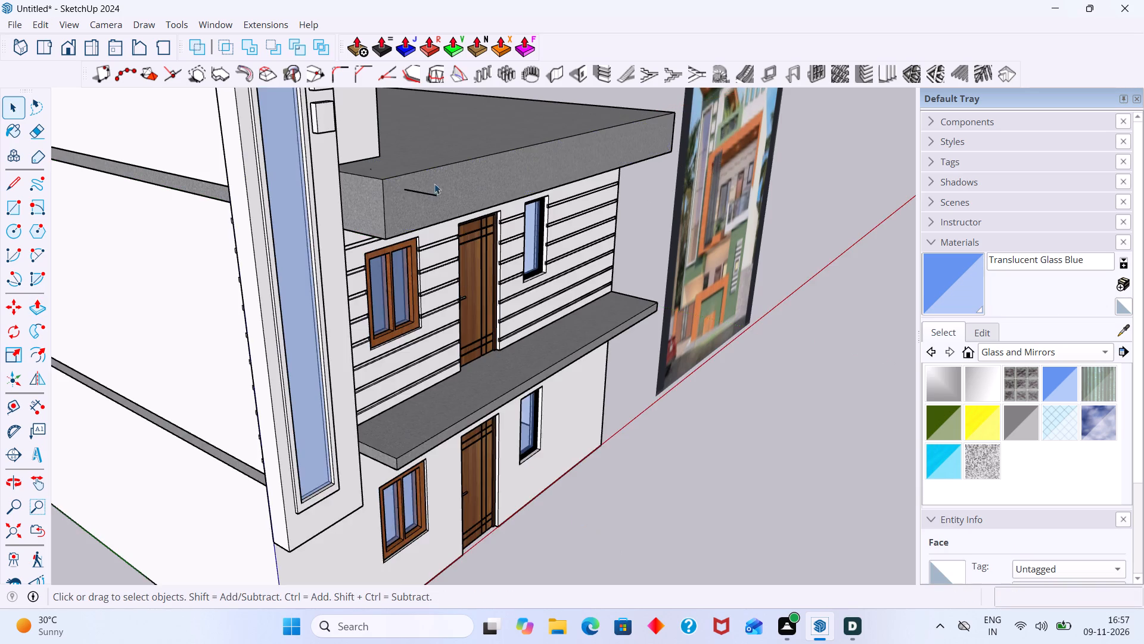
Delete the short stray edge on the roof slab's front face and leave the slab group.
{"action": "scroll", "coordinate": [427, 147], "scroll_direction": "up", "scroll_amount": 6}
{"action": "left_click", "coordinate": [428, 230]}
{"action": "triple_click", "coordinate": [430, 225]}
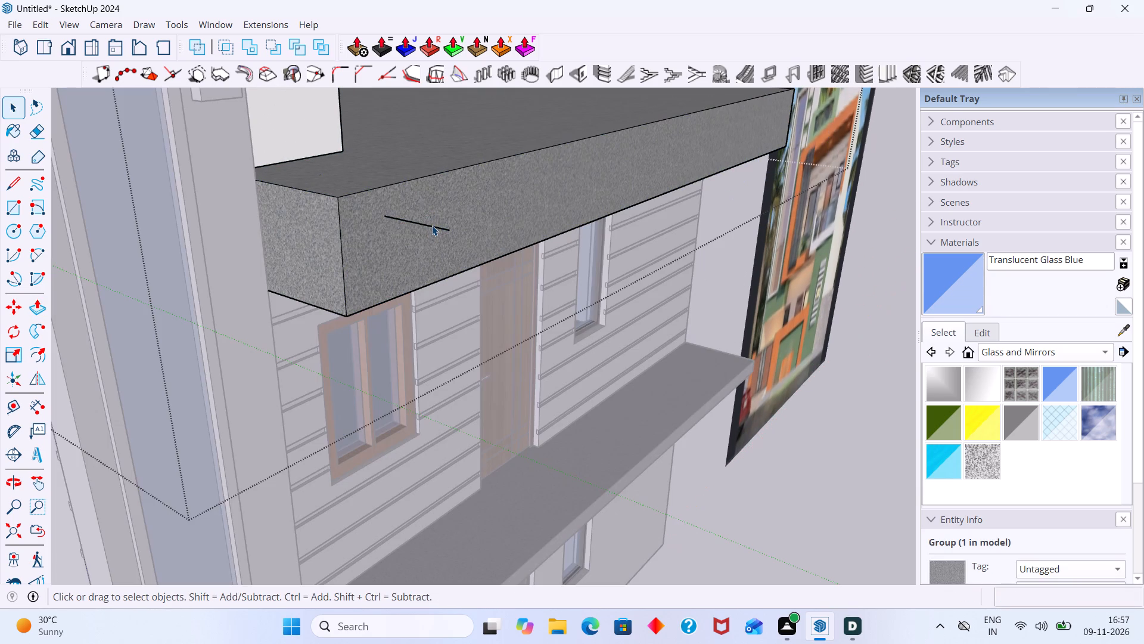
{"action": "key", "text": "Delete"}
{"action": "scroll", "coordinate": [430, 226], "scroll_direction": "down", "scroll_amount": 11}
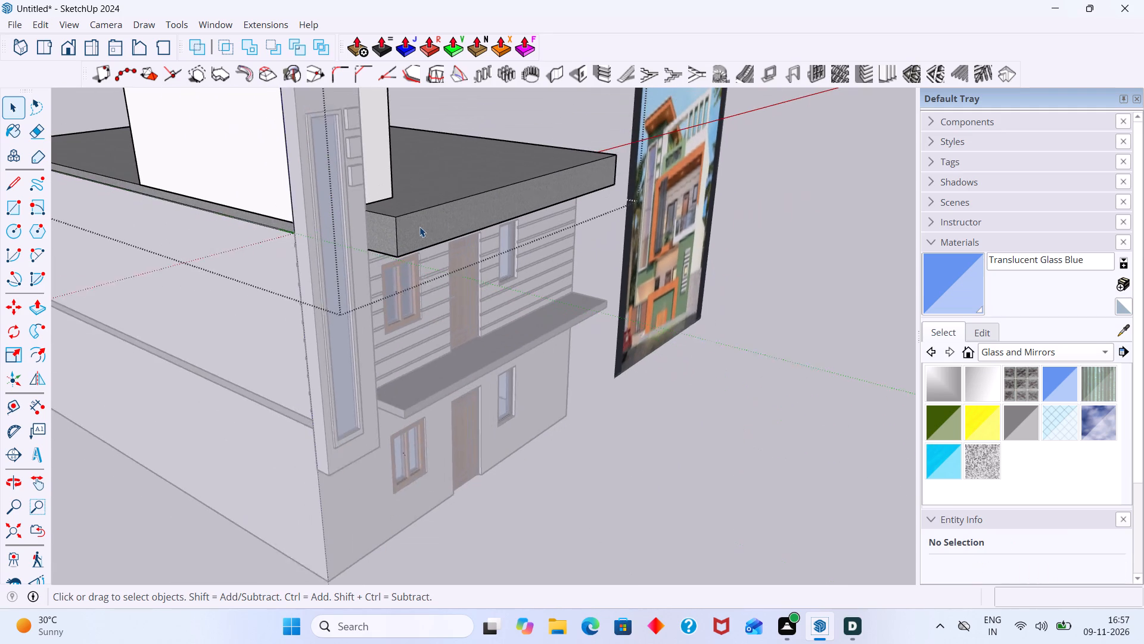
{"action": "scroll", "coordinate": [419, 227], "scroll_direction": "down", "scroll_amount": 1}
{"action": "left_click", "coordinate": [607, 443]}
Compare the roof slab and floor slab projections with the reference elevation image.
{"action": "scroll", "coordinate": [655, 158], "scroll_direction": "up", "scroll_amount": 7}
{"action": "scroll", "coordinate": [635, 214], "scroll_direction": "down", "scroll_amount": 2}
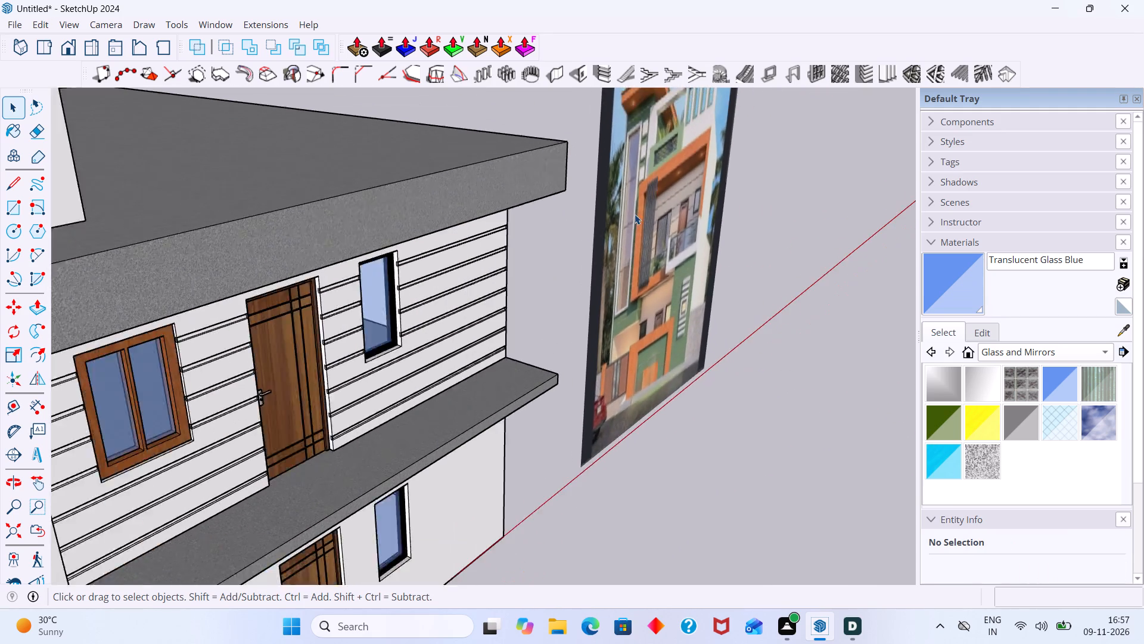
{"action": "scroll", "coordinate": [635, 214], "scroll_direction": "down", "scroll_amount": 4}
{"action": "middle_click_drag", "start_coordinate": [444, 297], "coordinate": [459, 298]}
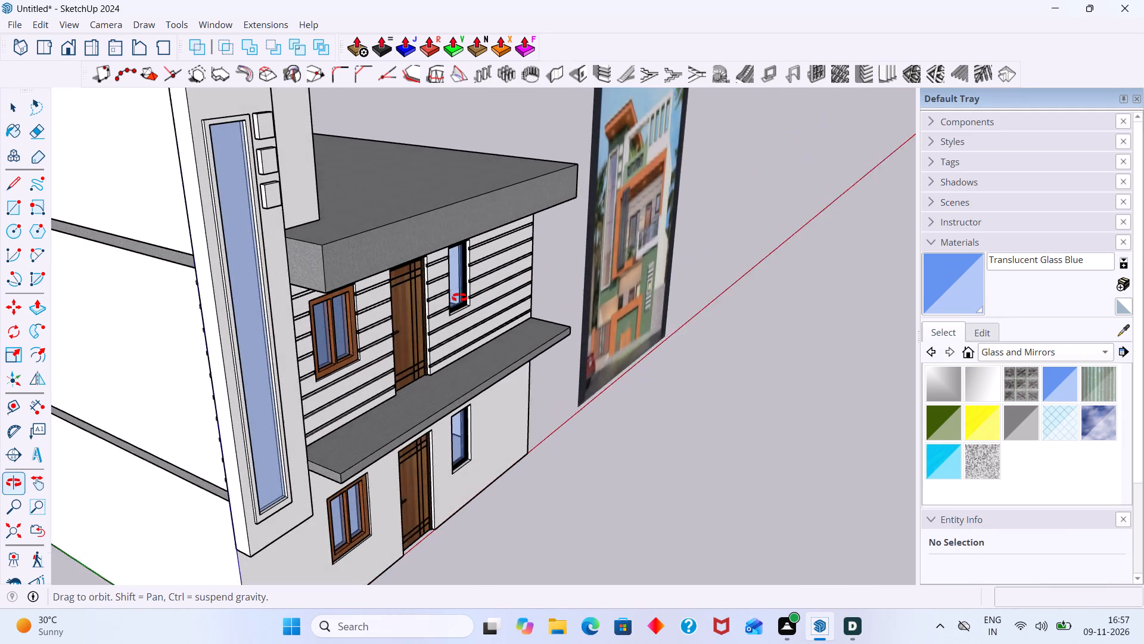
{"action": "middle_click_drag", "start_coordinate": [459, 298], "coordinate": [439, 317]}
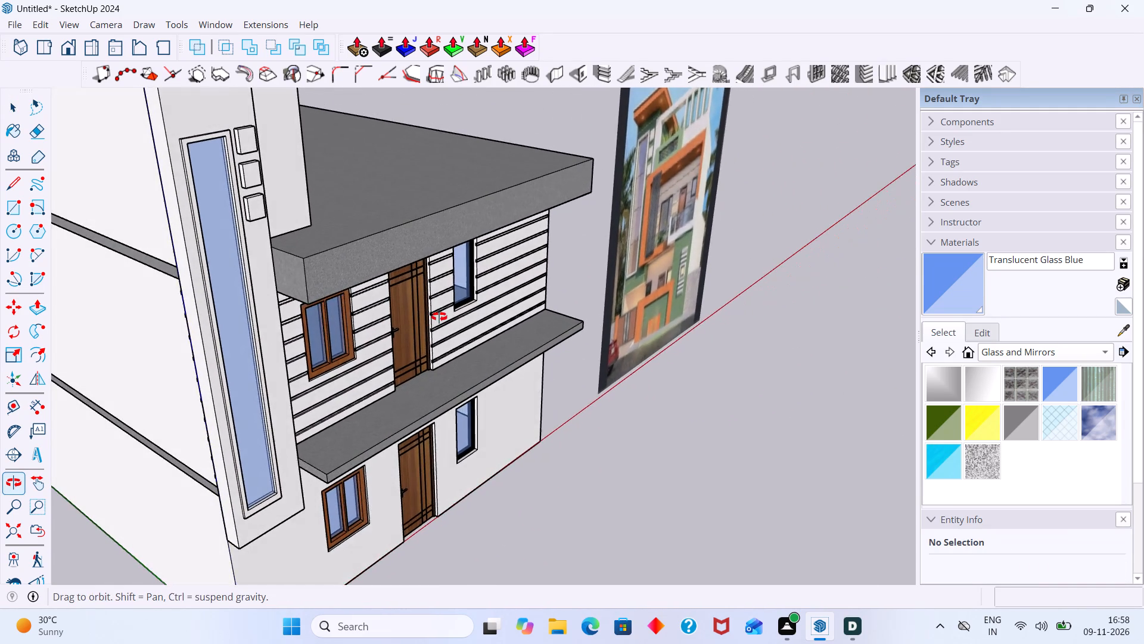
{"action": "middle_click_drag", "start_coordinate": [439, 317], "coordinate": [352, 348]}
{"action": "scroll", "coordinate": [311, 274], "scroll_direction": "up", "scroll_amount": 2}
{"action": "scroll", "coordinate": [311, 274], "scroll_direction": "down", "scroll_amount": 5}
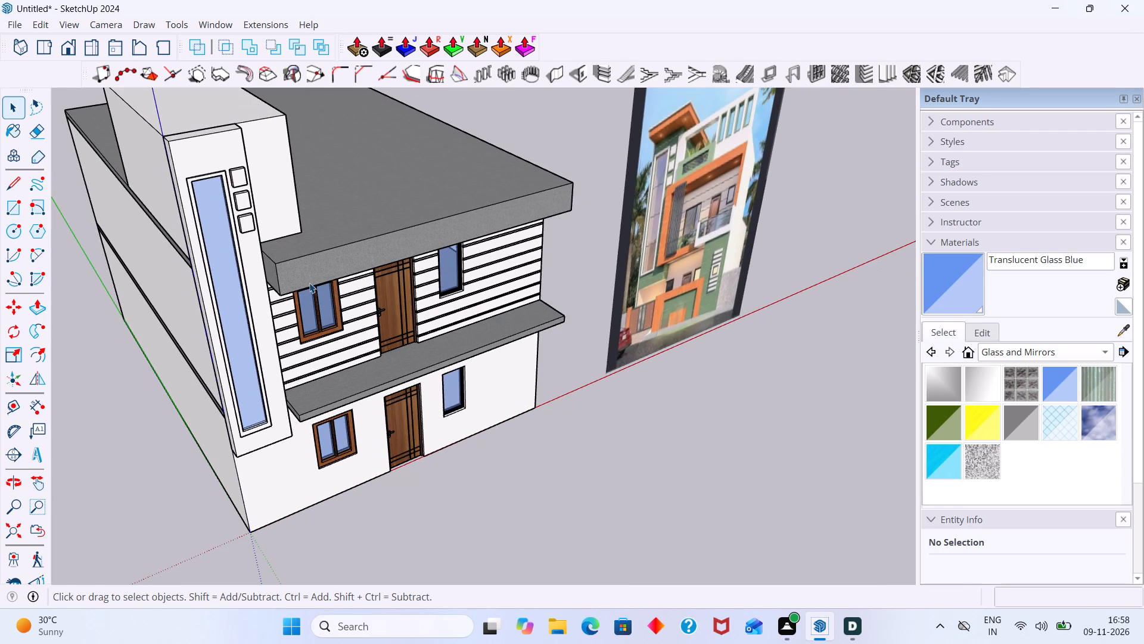
{"action": "scroll", "coordinate": [309, 283], "scroll_direction": "down", "scroll_amount": 1}
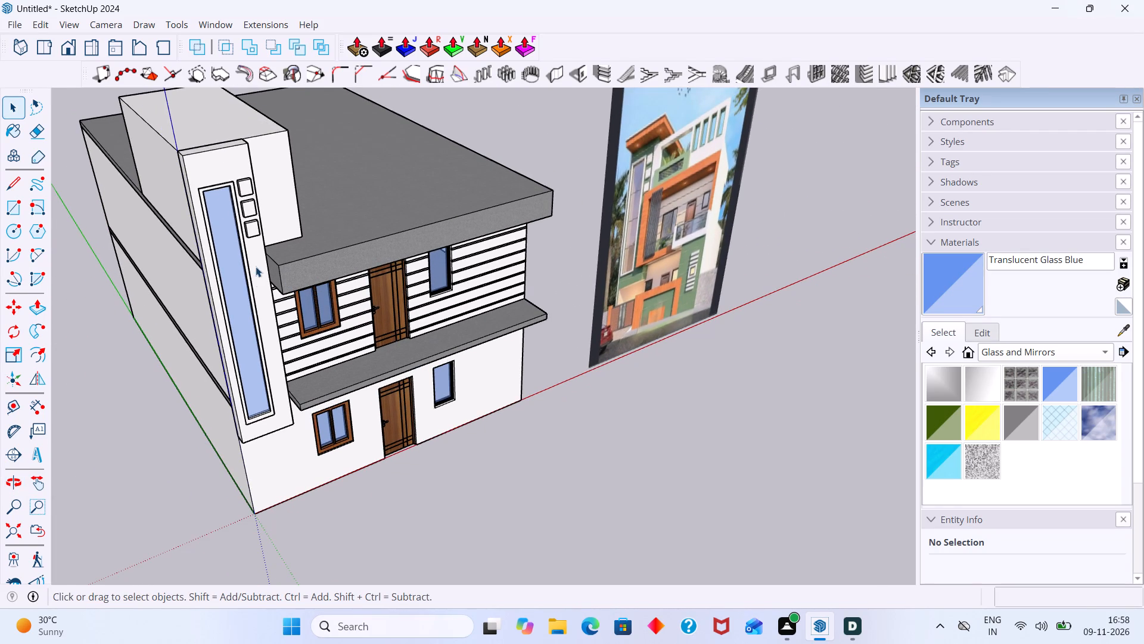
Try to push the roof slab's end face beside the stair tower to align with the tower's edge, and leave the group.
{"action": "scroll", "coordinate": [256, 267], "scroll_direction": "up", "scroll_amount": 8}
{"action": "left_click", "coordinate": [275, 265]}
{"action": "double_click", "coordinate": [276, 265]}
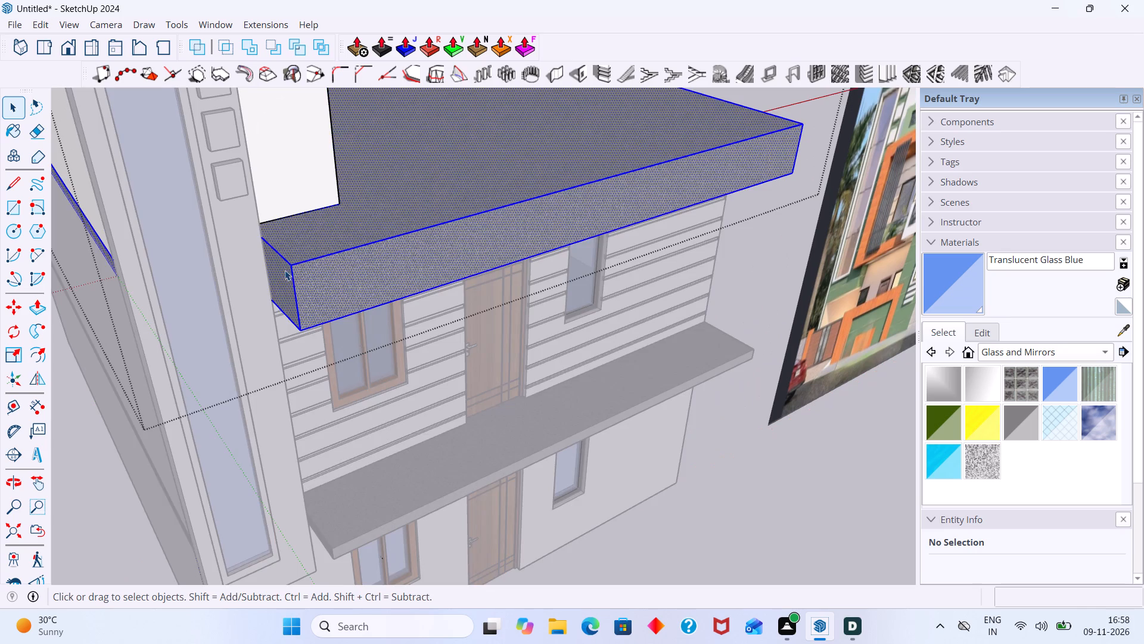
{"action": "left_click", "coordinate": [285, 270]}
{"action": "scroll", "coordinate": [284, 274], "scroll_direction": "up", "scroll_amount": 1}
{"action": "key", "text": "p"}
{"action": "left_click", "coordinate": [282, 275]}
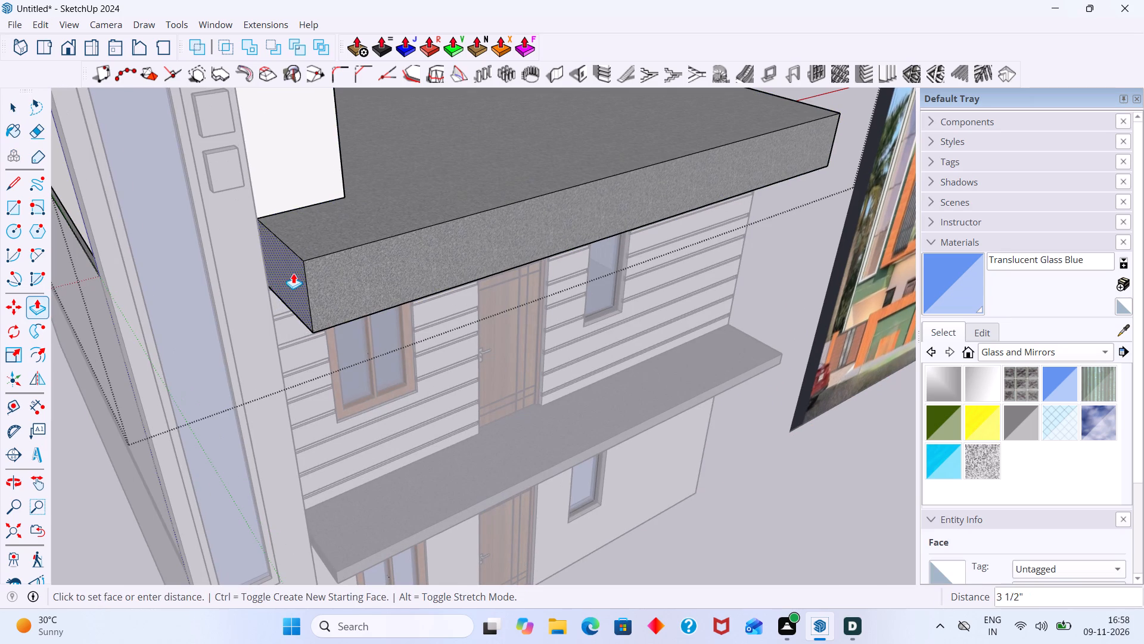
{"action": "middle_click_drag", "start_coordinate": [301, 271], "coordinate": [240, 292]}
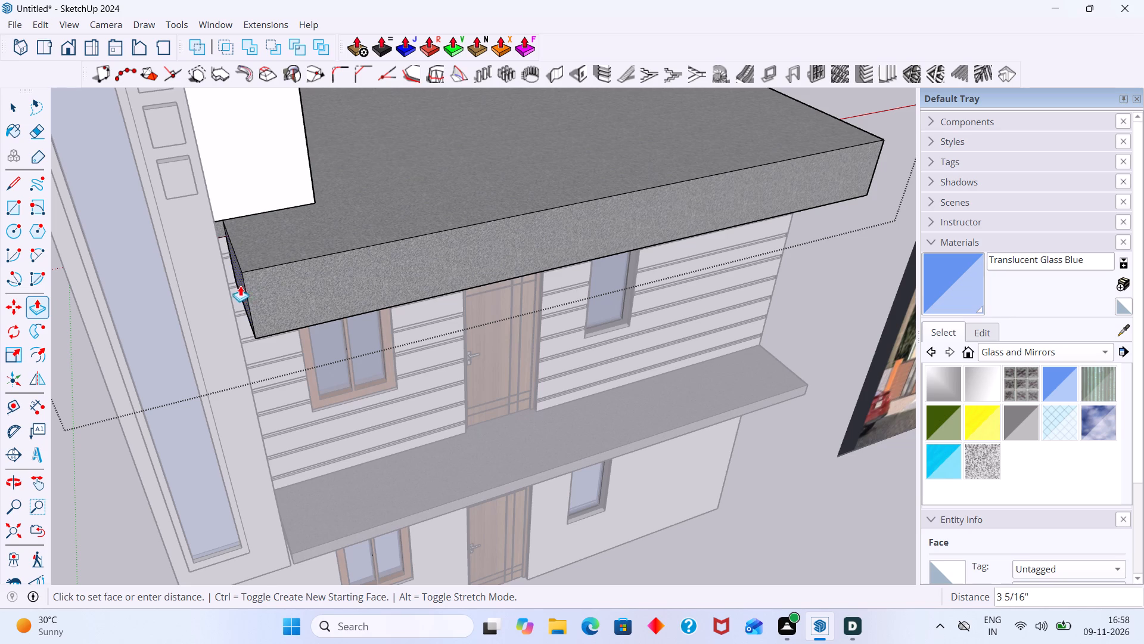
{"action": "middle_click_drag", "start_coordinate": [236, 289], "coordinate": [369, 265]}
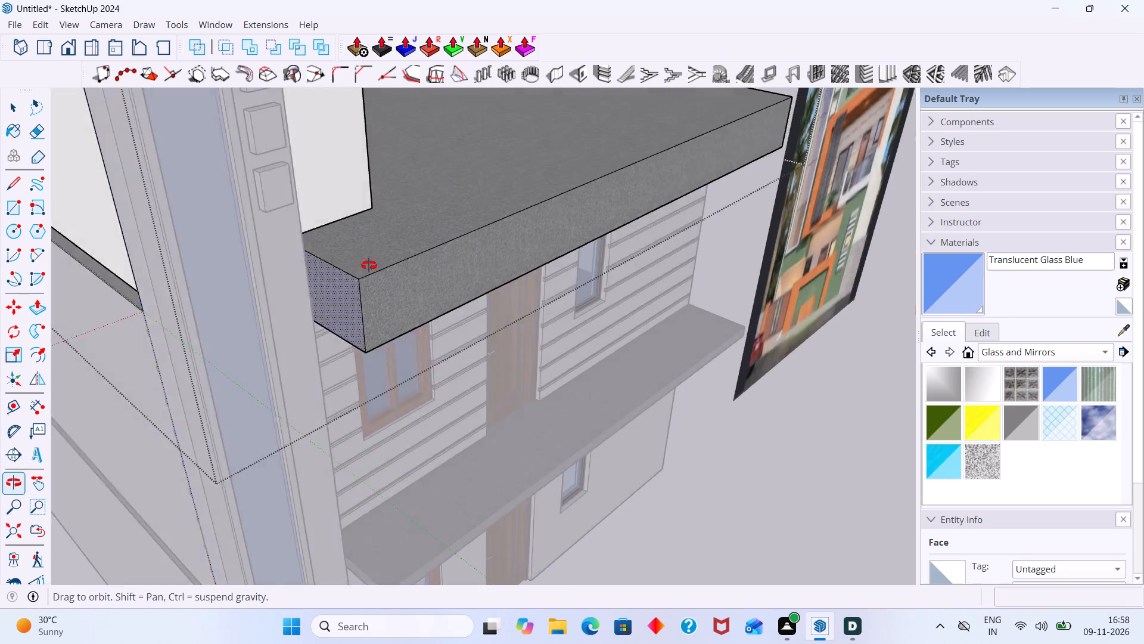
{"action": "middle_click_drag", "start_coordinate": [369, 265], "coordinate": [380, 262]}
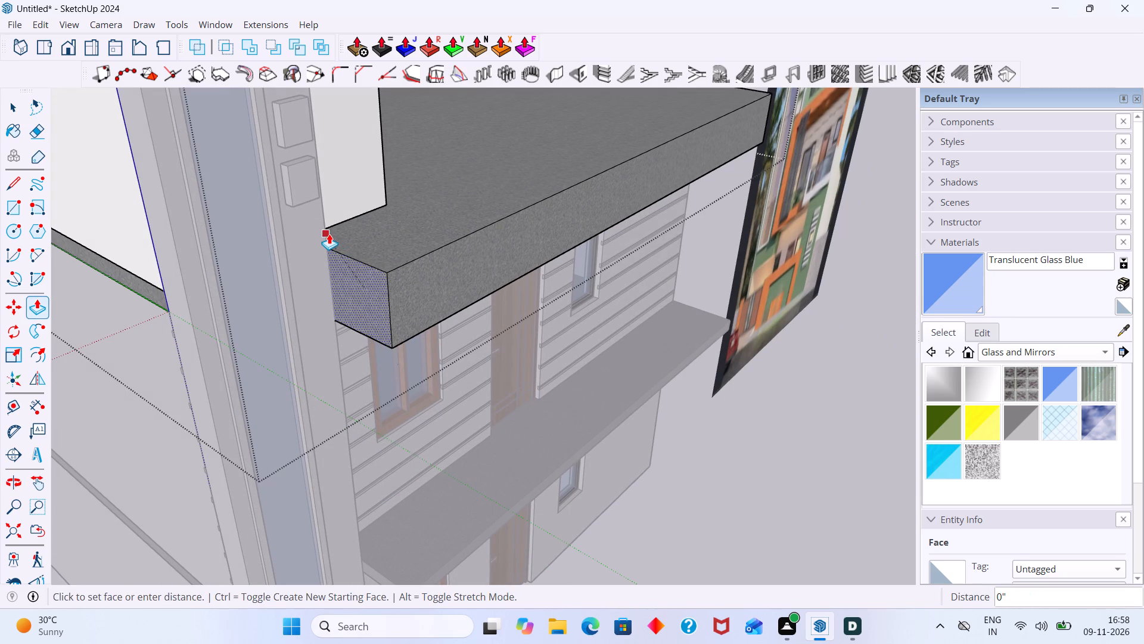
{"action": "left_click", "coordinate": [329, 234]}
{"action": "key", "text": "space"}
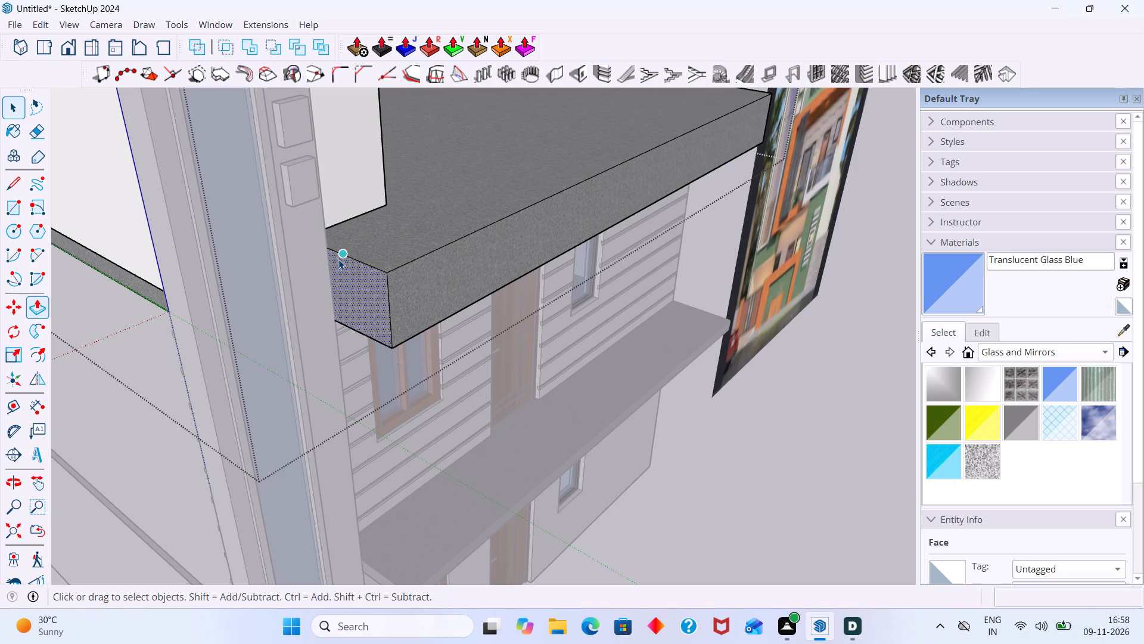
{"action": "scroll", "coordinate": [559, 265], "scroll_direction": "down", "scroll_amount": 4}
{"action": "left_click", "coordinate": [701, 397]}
Examine the facade and the roof slab's underside beside the stair tower against the reference elevation image.
{"action": "scroll", "coordinate": [734, 239], "scroll_direction": "down", "scroll_amount": 4}
{"action": "middle_click_drag", "start_coordinate": [752, 196], "coordinate": [674, 194]}
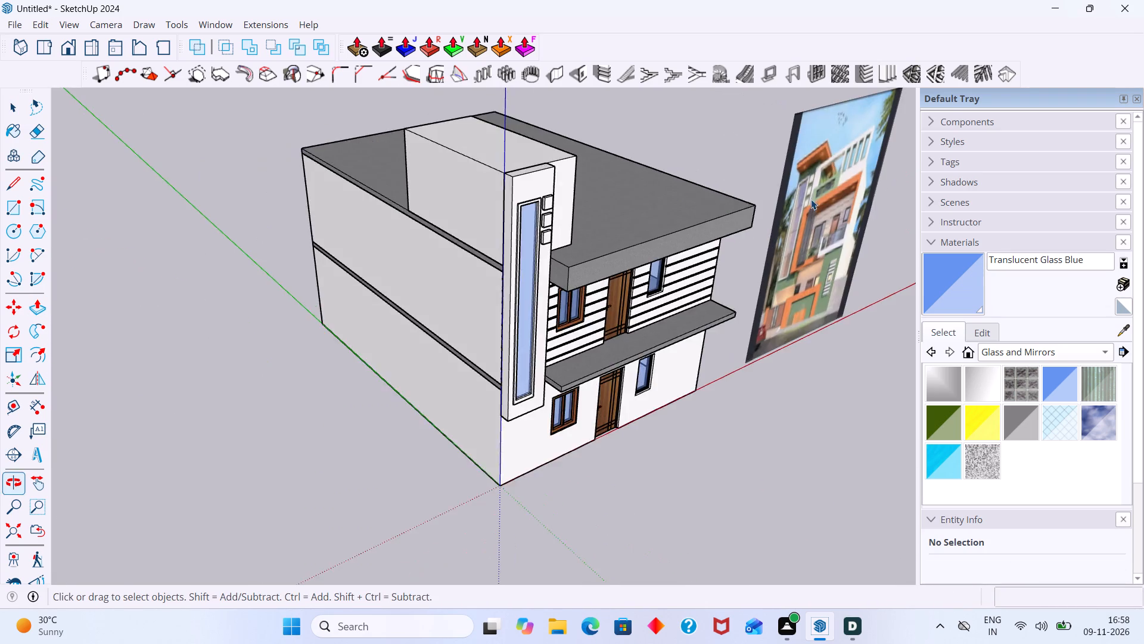
{"action": "scroll", "coordinate": [811, 199], "scroll_direction": "up", "scroll_amount": 12}
{"action": "scroll", "coordinate": [795, 253], "scroll_direction": "up", "scroll_amount": 3}
{"action": "middle_click_drag", "start_coordinate": [797, 253], "coordinate": [852, 251]}
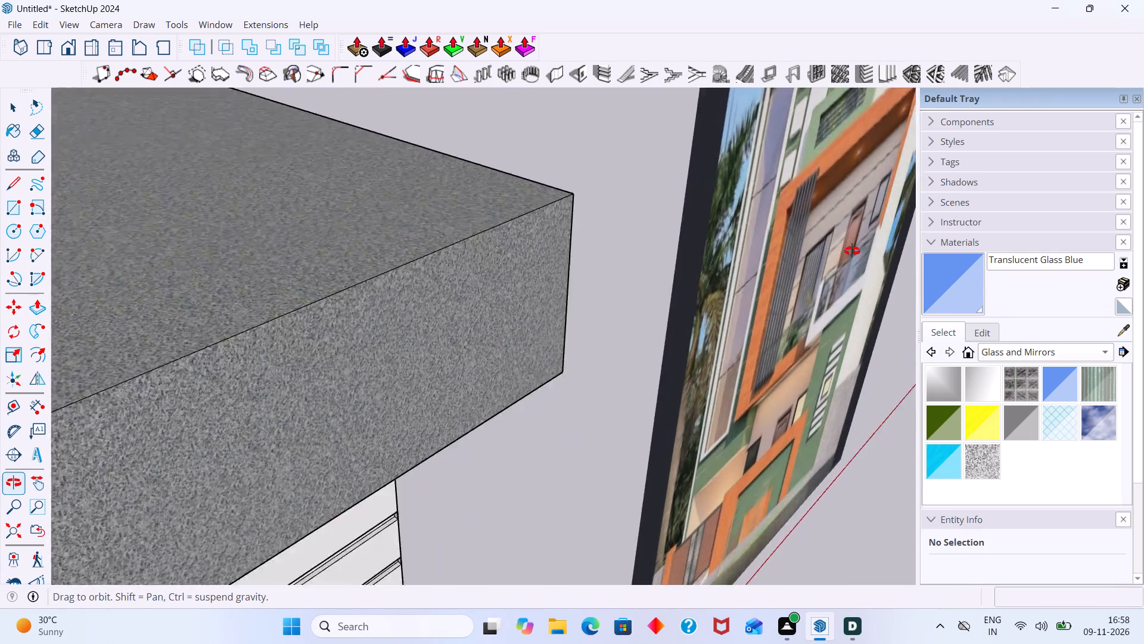
{"action": "middle_click_drag", "start_coordinate": [852, 251], "coordinate": [775, 235]}
{"action": "scroll", "coordinate": [734, 250], "scroll_direction": "down", "scroll_amount": 12}
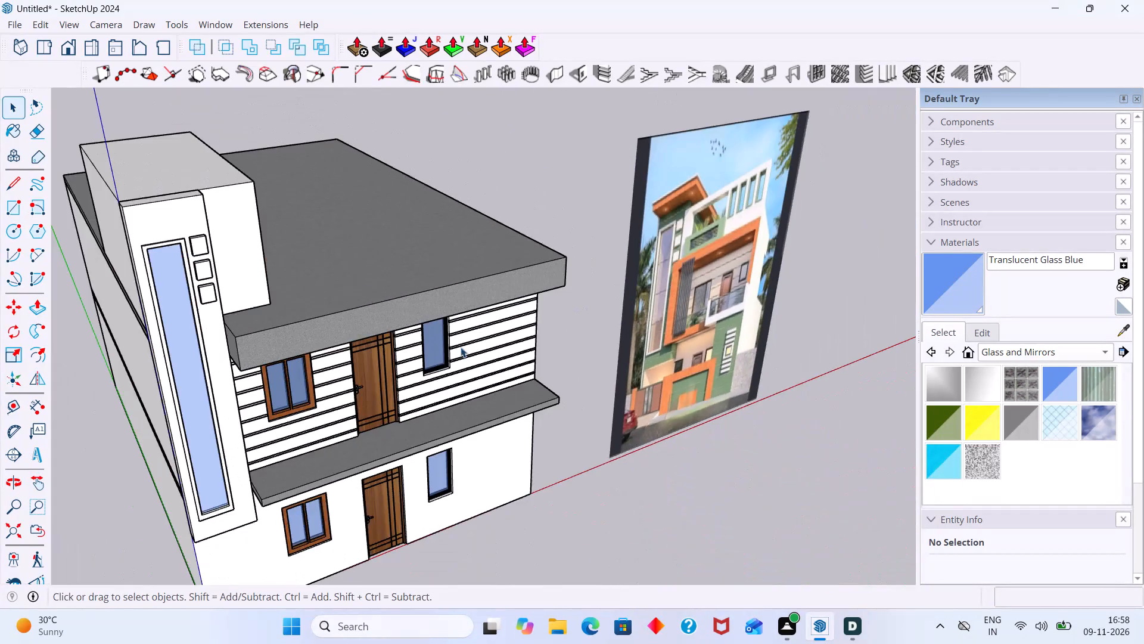
{"action": "scroll", "coordinate": [461, 347], "scroll_direction": "down", "scroll_amount": 4}
{"action": "middle_click_drag", "start_coordinate": [295, 373], "coordinate": [256, 366]}
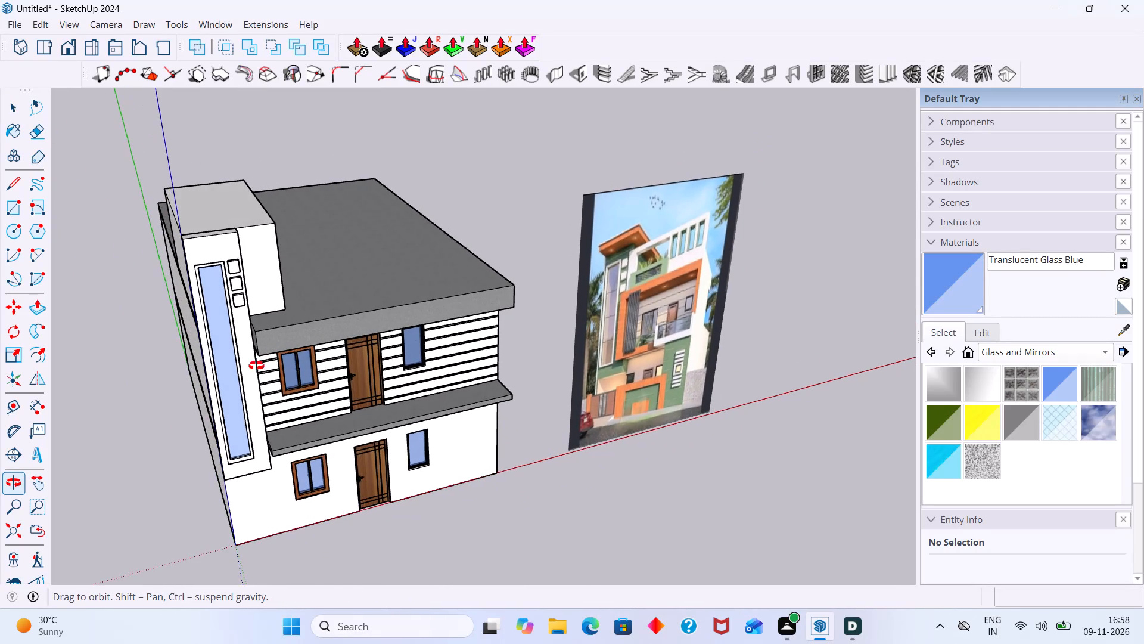
{"action": "middle_click_drag", "start_coordinate": [256, 366], "coordinate": [281, 272]}
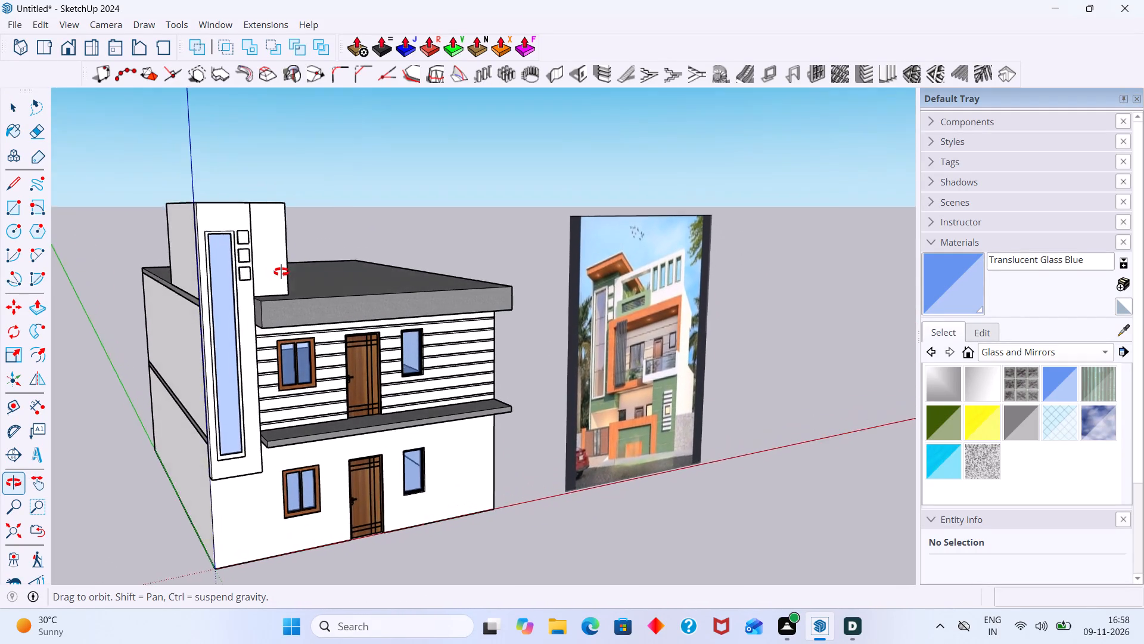
{"action": "middle_click_drag", "start_coordinate": [281, 272], "coordinate": [284, 262]}
{"action": "scroll", "coordinate": [277, 333], "scroll_direction": "up", "scroll_amount": 1}
{"action": "middle_click_drag", "start_coordinate": [277, 333], "coordinate": [266, 216]}
{"action": "middle_click_drag", "start_coordinate": [266, 302], "coordinate": [269, 256]}
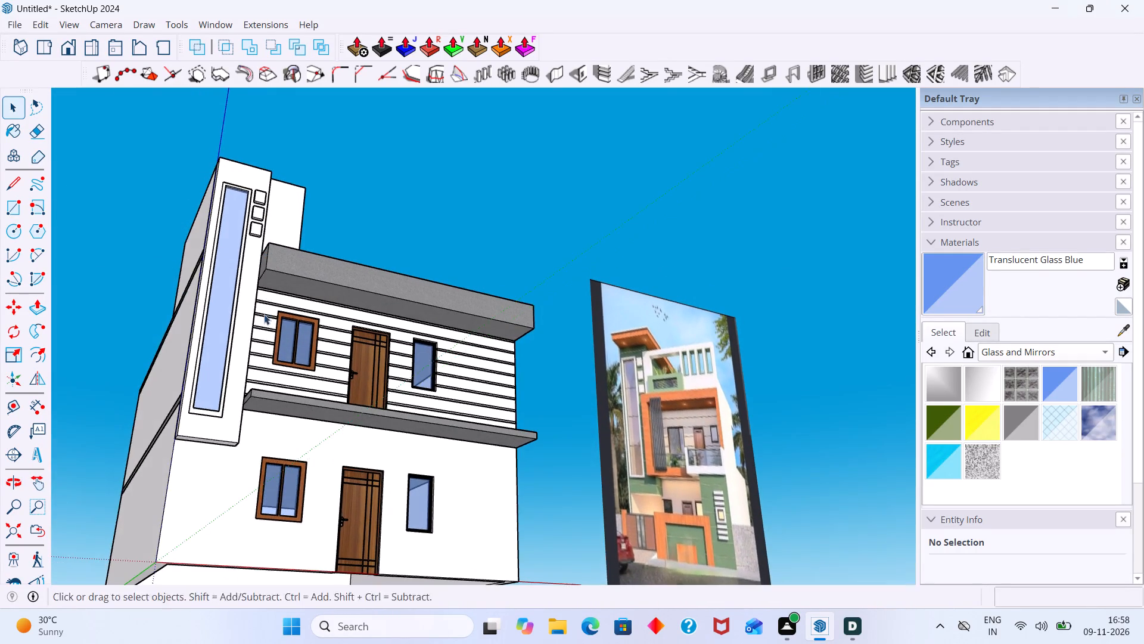
{"action": "middle_click_drag", "start_coordinate": [264, 315], "coordinate": [263, 343]}
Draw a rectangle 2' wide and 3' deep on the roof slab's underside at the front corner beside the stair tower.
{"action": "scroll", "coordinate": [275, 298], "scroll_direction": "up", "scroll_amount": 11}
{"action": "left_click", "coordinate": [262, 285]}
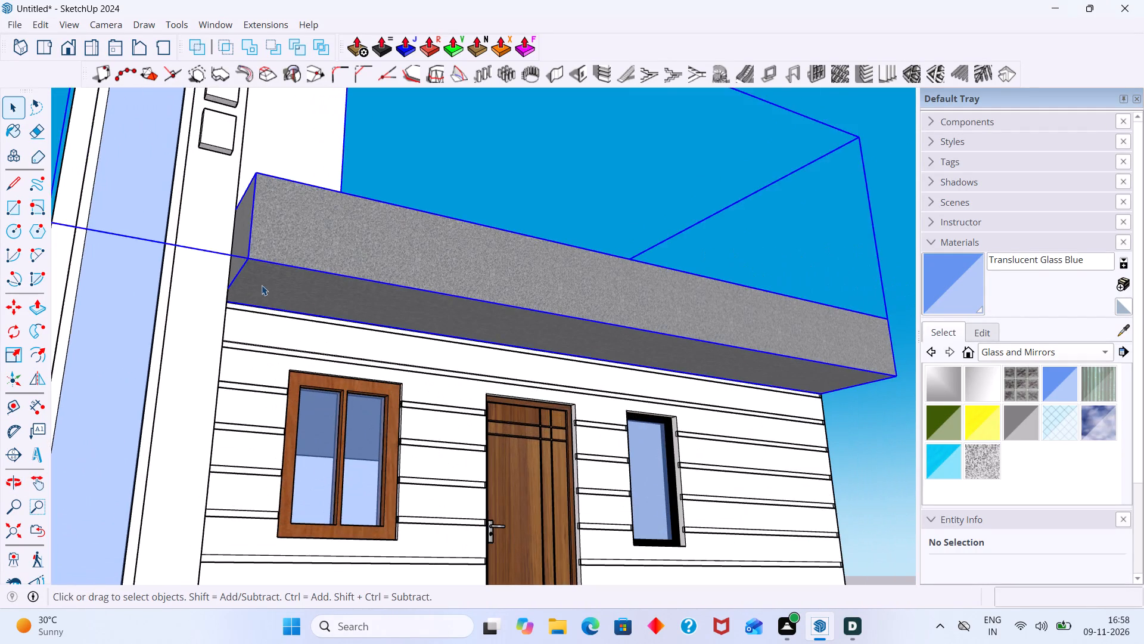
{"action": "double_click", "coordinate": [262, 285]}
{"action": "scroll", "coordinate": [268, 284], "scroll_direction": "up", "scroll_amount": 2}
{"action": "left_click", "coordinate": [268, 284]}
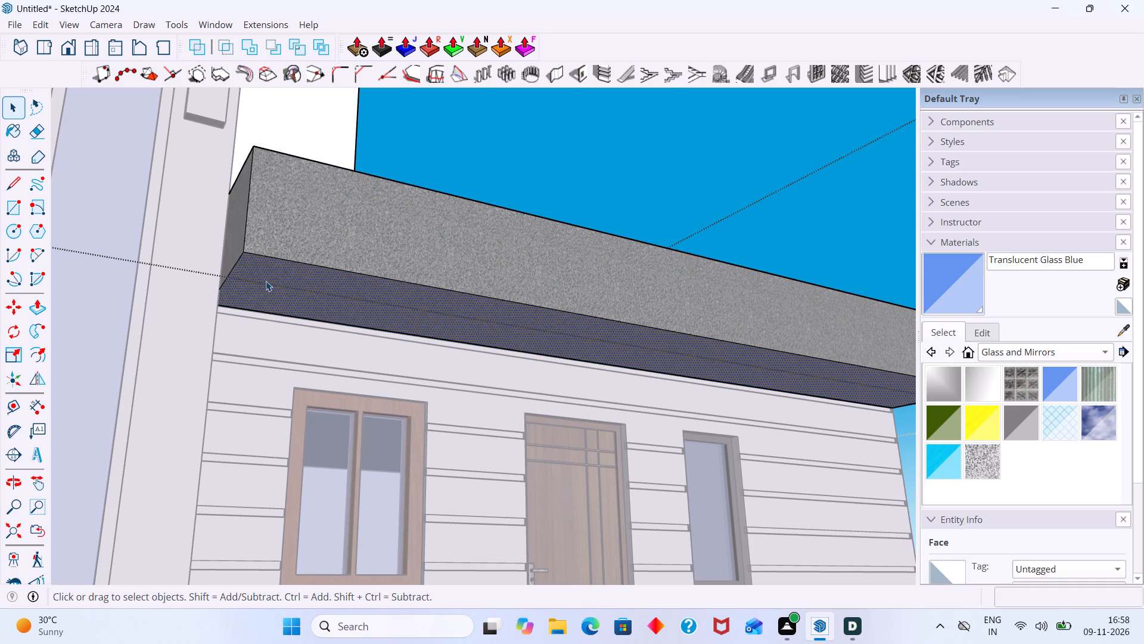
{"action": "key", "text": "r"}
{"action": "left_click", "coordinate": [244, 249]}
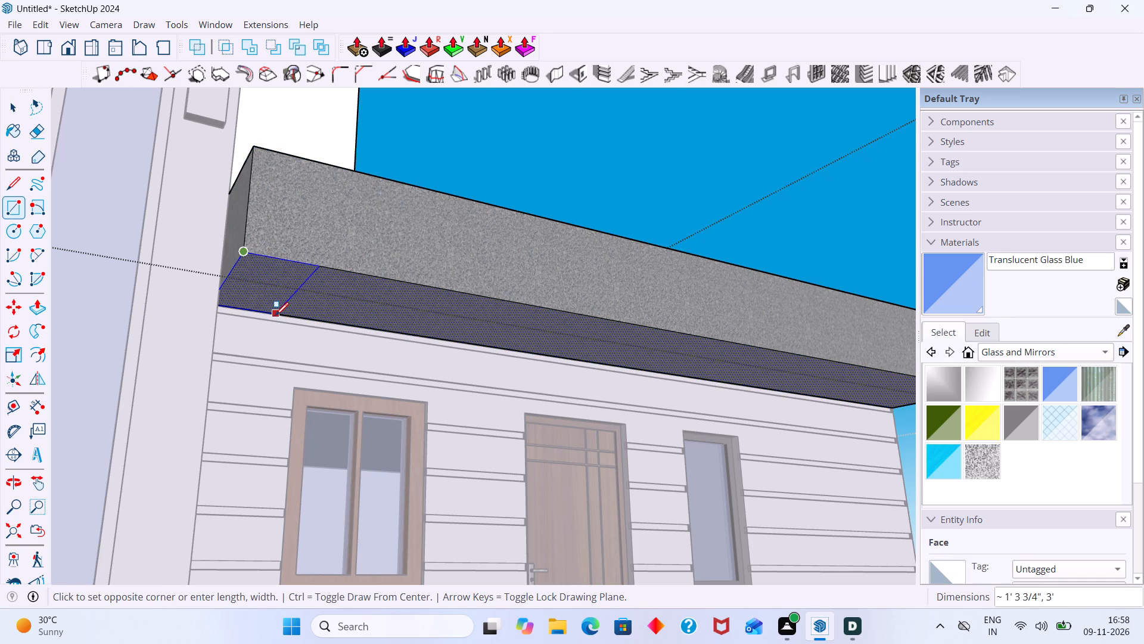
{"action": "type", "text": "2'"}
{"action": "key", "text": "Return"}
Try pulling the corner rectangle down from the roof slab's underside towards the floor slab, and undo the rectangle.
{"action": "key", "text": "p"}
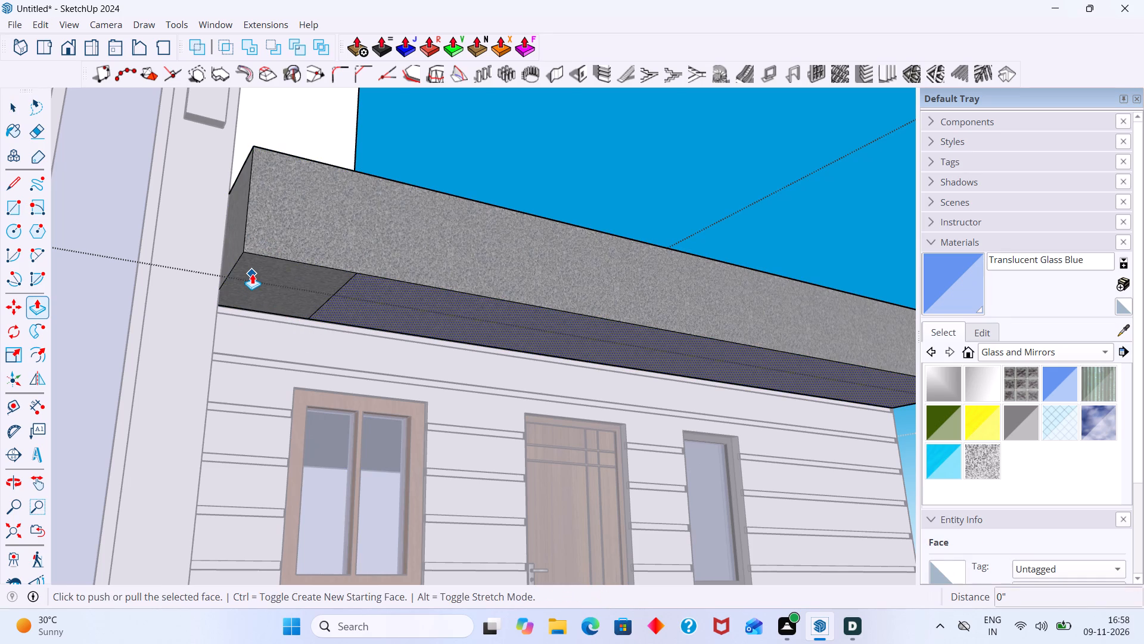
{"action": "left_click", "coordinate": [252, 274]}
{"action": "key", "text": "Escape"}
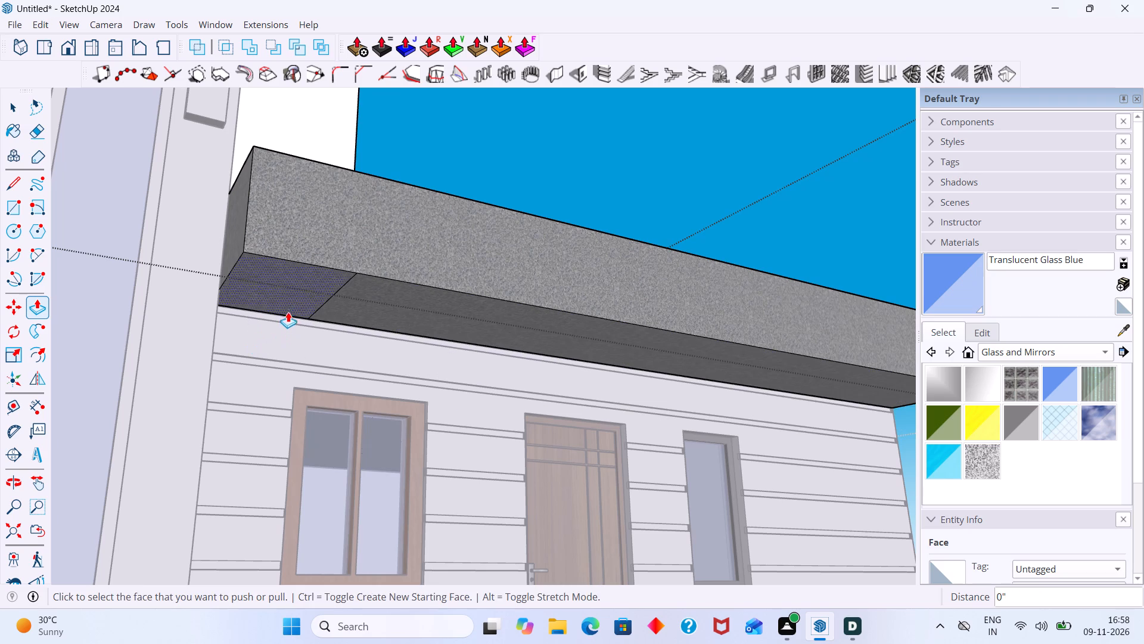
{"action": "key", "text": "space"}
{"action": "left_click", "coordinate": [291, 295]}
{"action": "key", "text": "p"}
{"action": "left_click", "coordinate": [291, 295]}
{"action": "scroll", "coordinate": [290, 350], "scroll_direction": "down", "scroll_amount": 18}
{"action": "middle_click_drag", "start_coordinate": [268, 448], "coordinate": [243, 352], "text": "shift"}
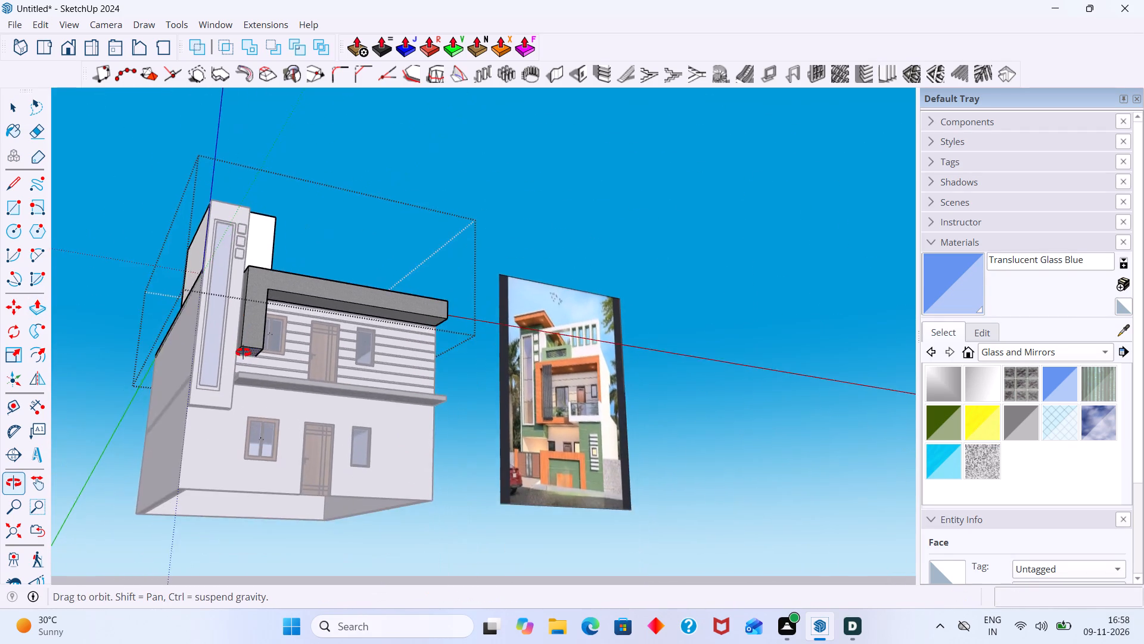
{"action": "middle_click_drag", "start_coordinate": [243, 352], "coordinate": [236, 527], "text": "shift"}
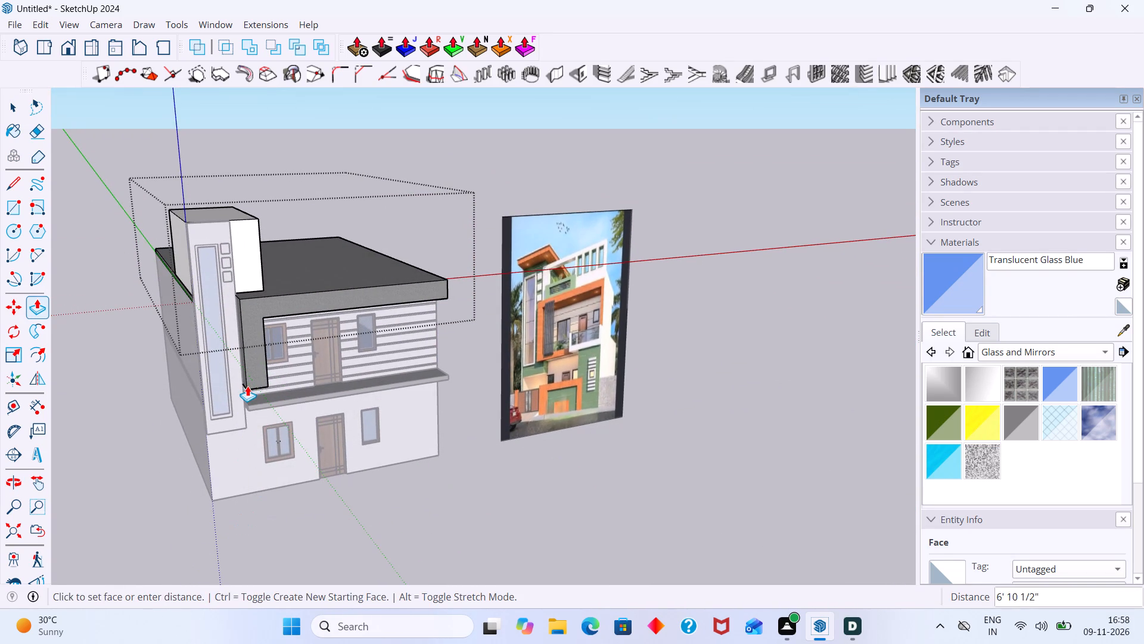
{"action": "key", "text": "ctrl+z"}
Draw a rectangle 1' wide and 3' deep on the roof slab's underside at the front corner beside the stair tower.
{"action": "middle_click_drag", "start_coordinate": [260, 354], "coordinate": [282, 147]}
{"action": "middle_click_drag", "start_coordinate": [255, 313], "coordinate": [278, 203]}
{"action": "scroll", "coordinate": [273, 232], "scroll_direction": "up", "scroll_amount": 1}
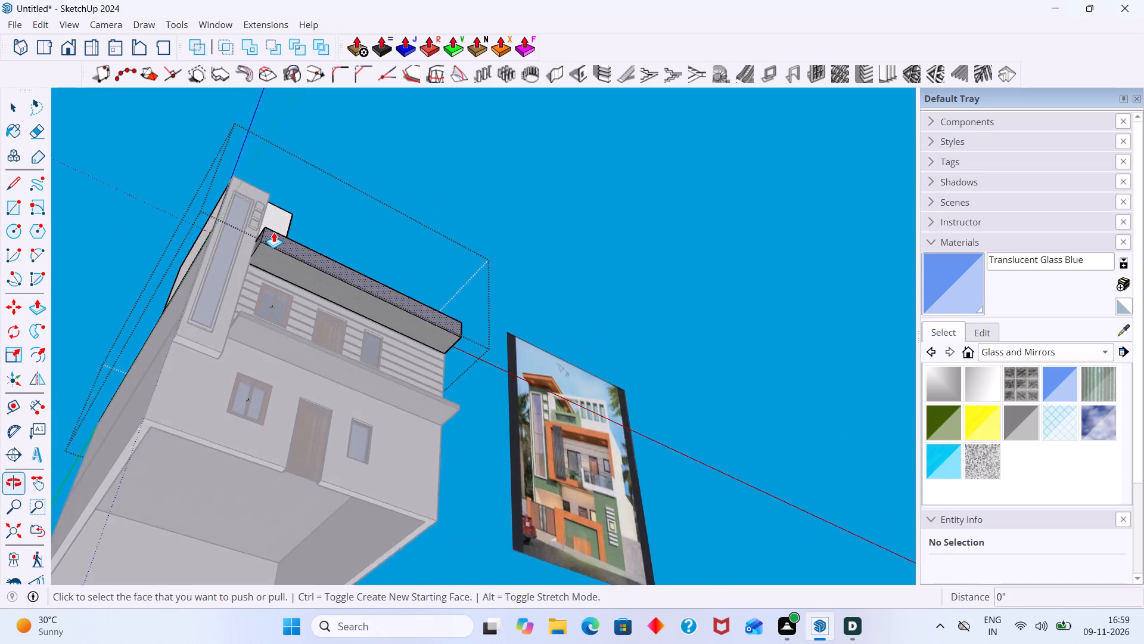
{"action": "scroll", "coordinate": [273, 232], "scroll_direction": "up", "scroll_amount": 2}
{"action": "key", "text": "space"}
{"action": "left_click", "coordinate": [266, 264]}
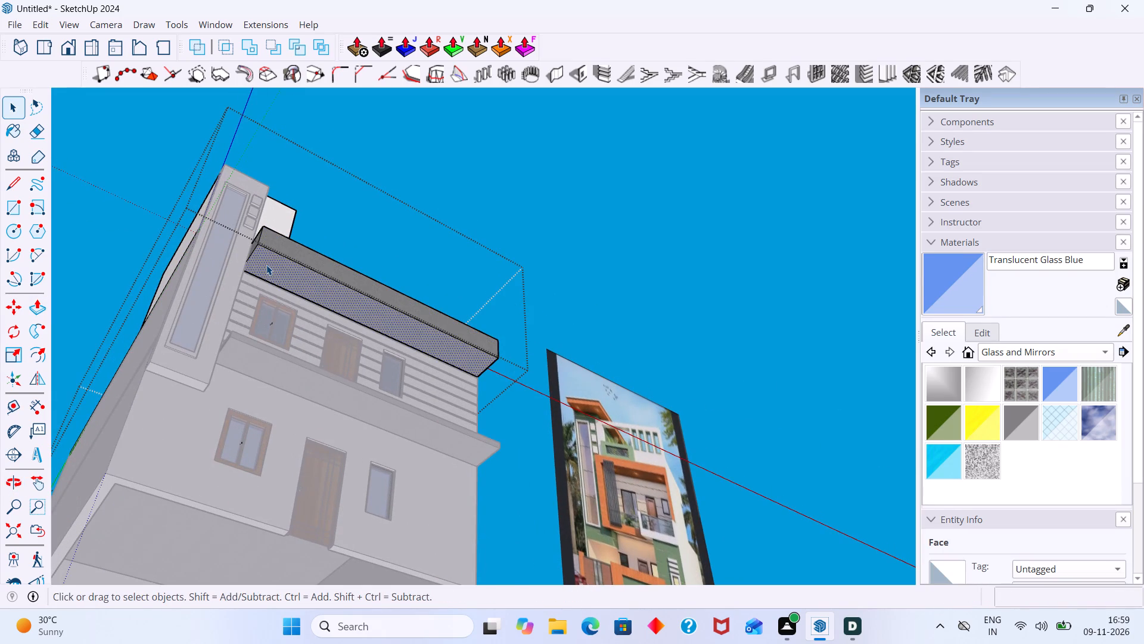
{"action": "key", "text": "r"}
{"action": "left_click", "coordinate": [262, 250]}
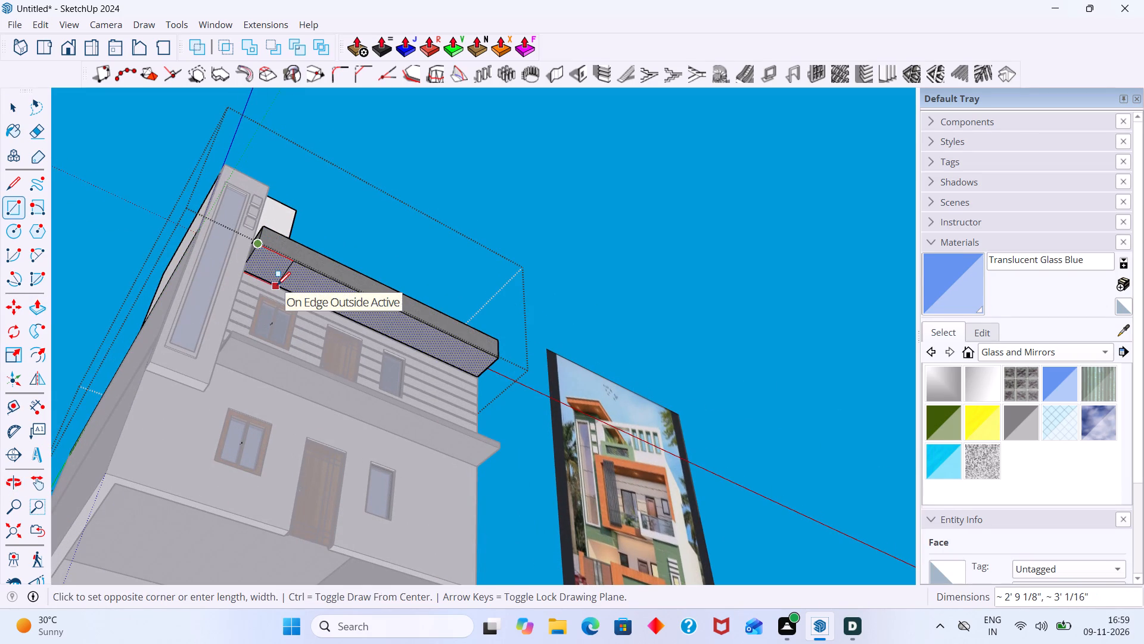
{"action": "scroll", "coordinate": [277, 285], "scroll_direction": "up", "scroll_amount": 10}
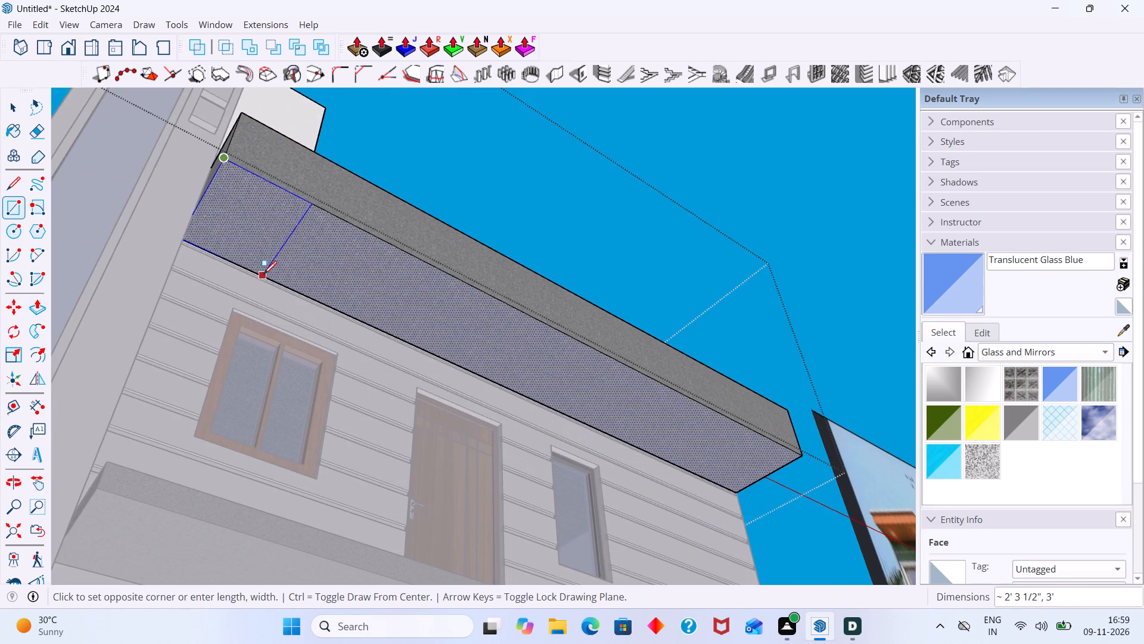
{"action": "scroll", "coordinate": [268, 278], "scroll_direction": "up", "scroll_amount": 7}
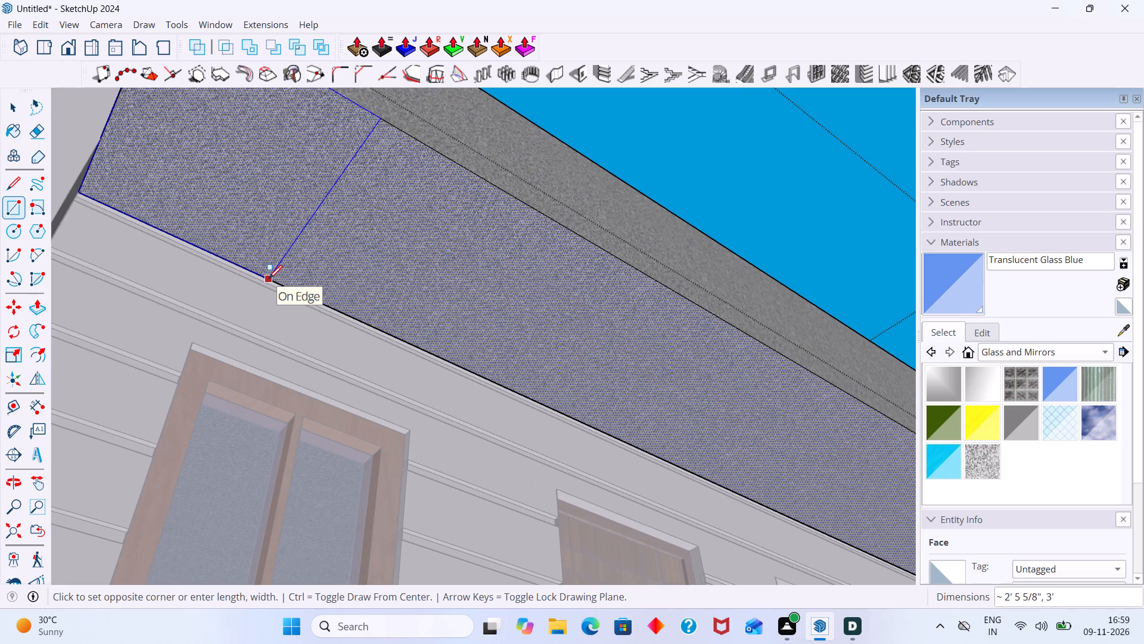
{"action": "type", "text": "1'"}
{"action": "key", "text": "Return"}
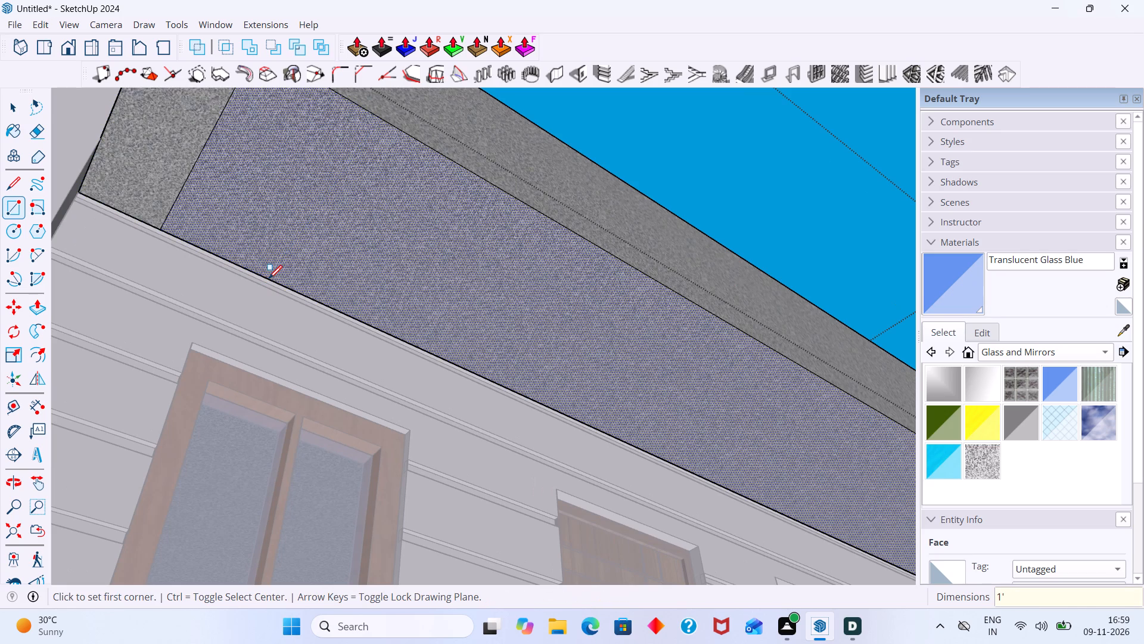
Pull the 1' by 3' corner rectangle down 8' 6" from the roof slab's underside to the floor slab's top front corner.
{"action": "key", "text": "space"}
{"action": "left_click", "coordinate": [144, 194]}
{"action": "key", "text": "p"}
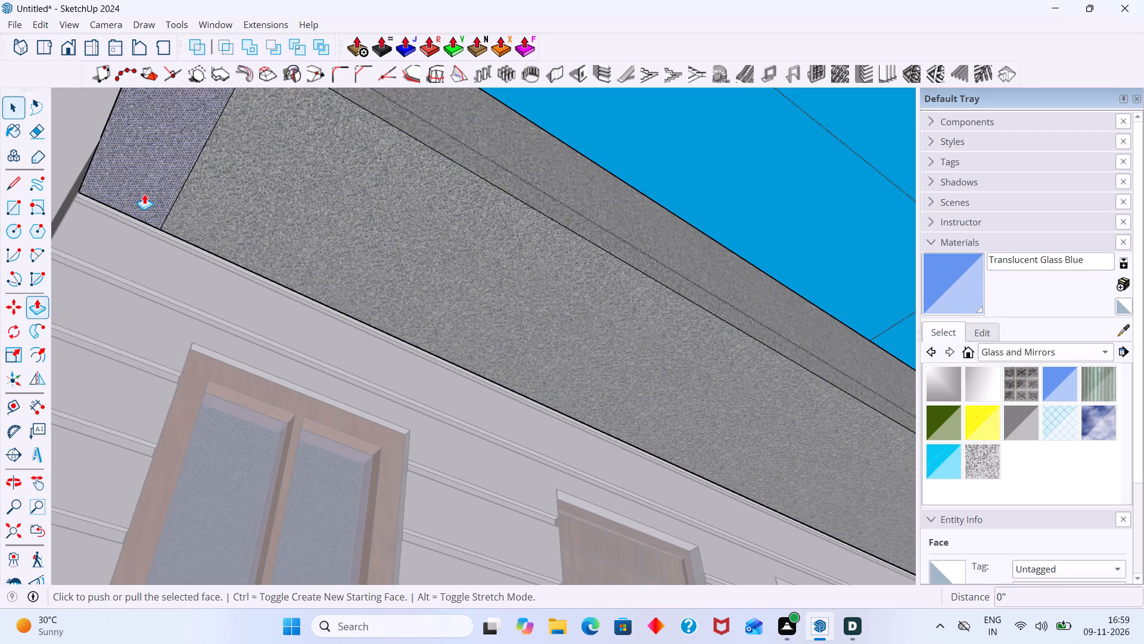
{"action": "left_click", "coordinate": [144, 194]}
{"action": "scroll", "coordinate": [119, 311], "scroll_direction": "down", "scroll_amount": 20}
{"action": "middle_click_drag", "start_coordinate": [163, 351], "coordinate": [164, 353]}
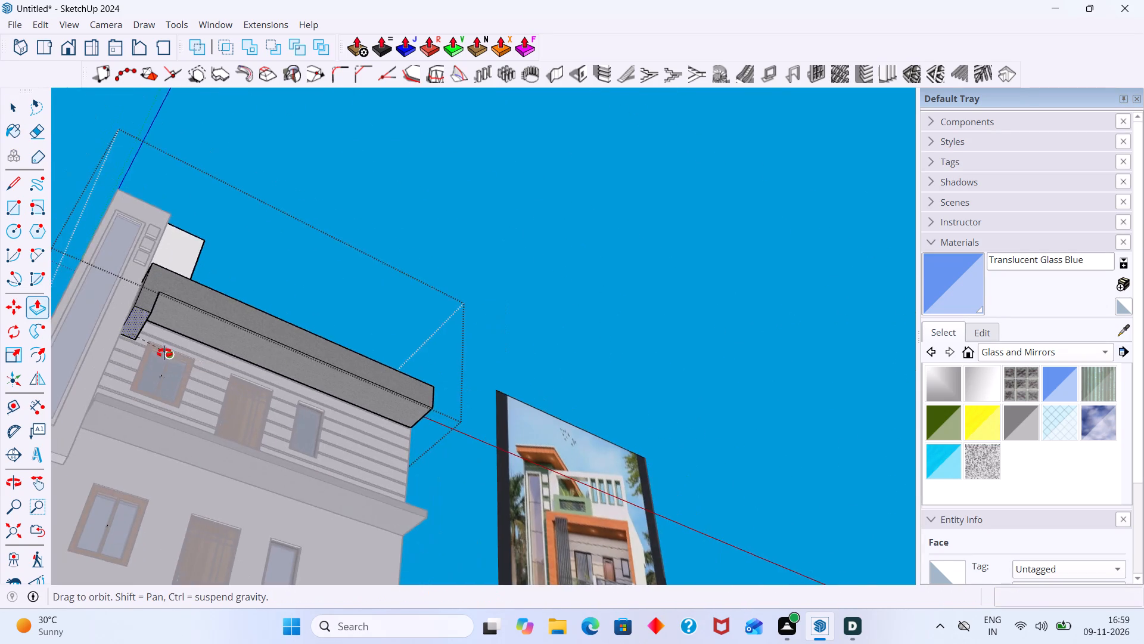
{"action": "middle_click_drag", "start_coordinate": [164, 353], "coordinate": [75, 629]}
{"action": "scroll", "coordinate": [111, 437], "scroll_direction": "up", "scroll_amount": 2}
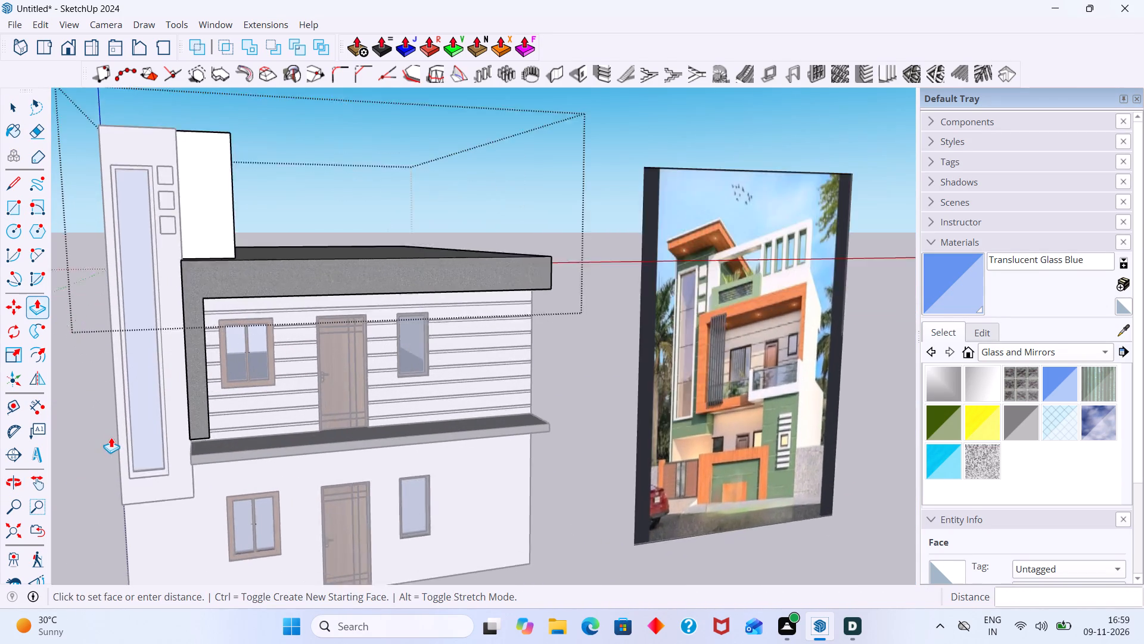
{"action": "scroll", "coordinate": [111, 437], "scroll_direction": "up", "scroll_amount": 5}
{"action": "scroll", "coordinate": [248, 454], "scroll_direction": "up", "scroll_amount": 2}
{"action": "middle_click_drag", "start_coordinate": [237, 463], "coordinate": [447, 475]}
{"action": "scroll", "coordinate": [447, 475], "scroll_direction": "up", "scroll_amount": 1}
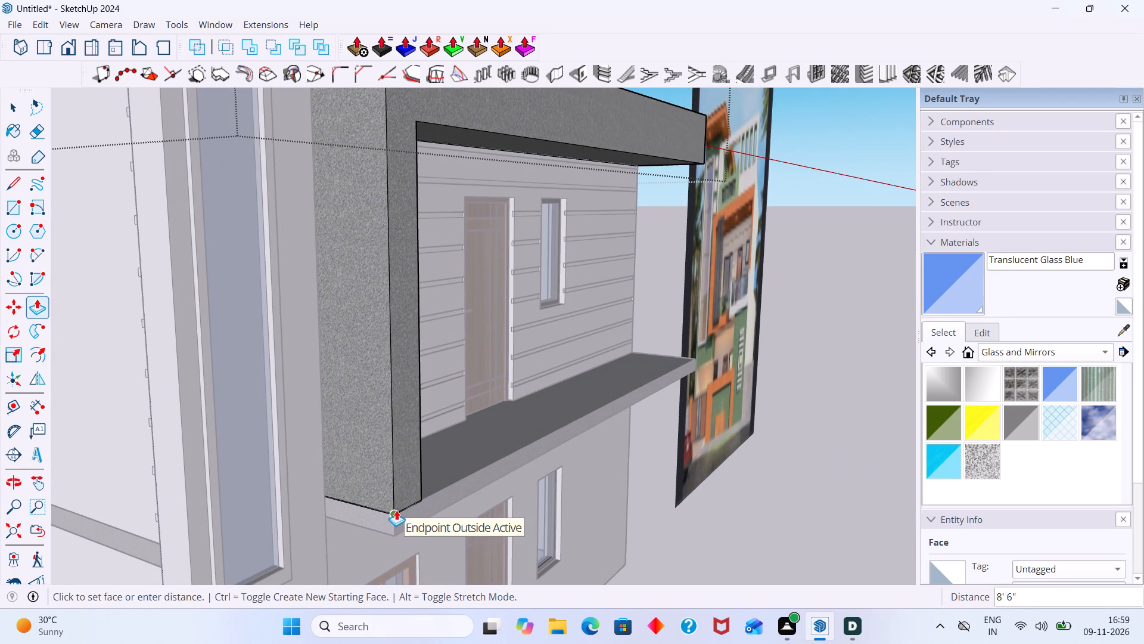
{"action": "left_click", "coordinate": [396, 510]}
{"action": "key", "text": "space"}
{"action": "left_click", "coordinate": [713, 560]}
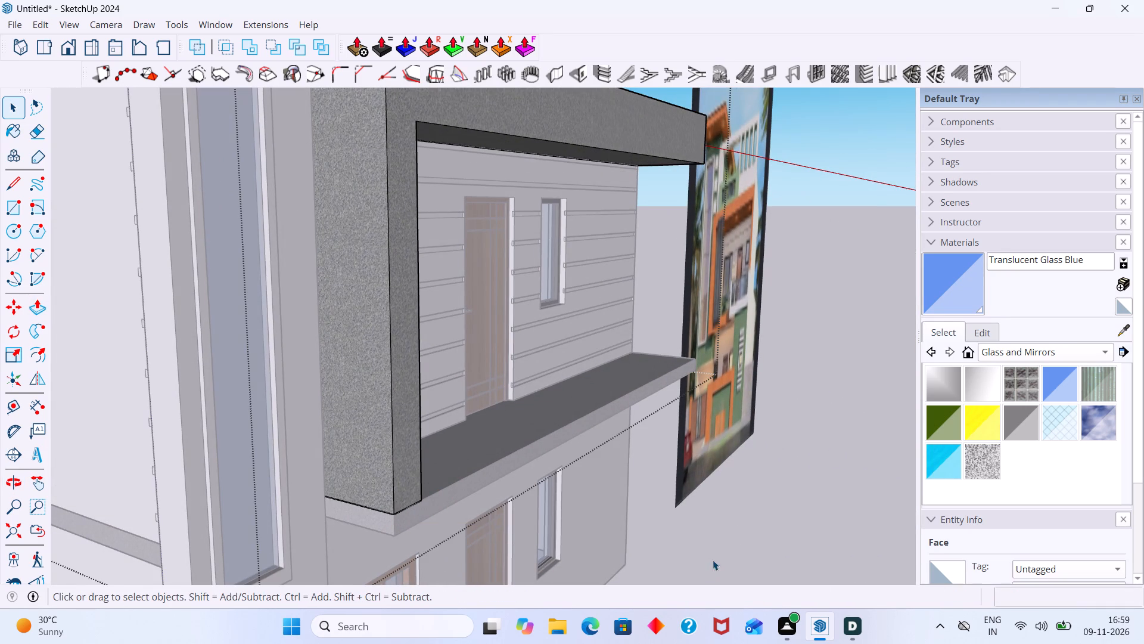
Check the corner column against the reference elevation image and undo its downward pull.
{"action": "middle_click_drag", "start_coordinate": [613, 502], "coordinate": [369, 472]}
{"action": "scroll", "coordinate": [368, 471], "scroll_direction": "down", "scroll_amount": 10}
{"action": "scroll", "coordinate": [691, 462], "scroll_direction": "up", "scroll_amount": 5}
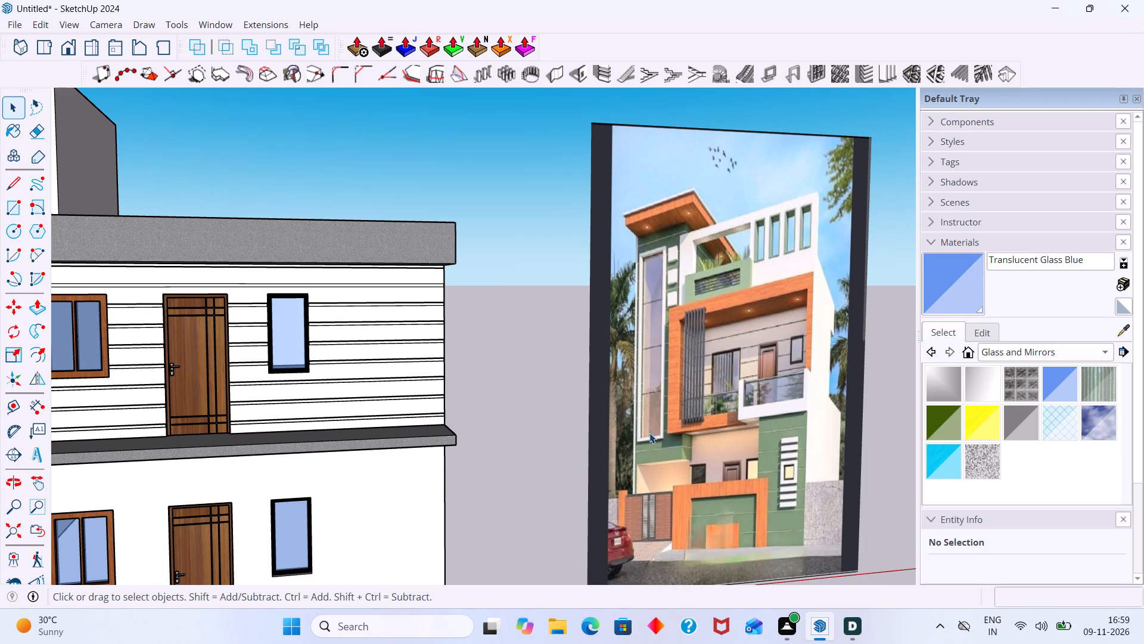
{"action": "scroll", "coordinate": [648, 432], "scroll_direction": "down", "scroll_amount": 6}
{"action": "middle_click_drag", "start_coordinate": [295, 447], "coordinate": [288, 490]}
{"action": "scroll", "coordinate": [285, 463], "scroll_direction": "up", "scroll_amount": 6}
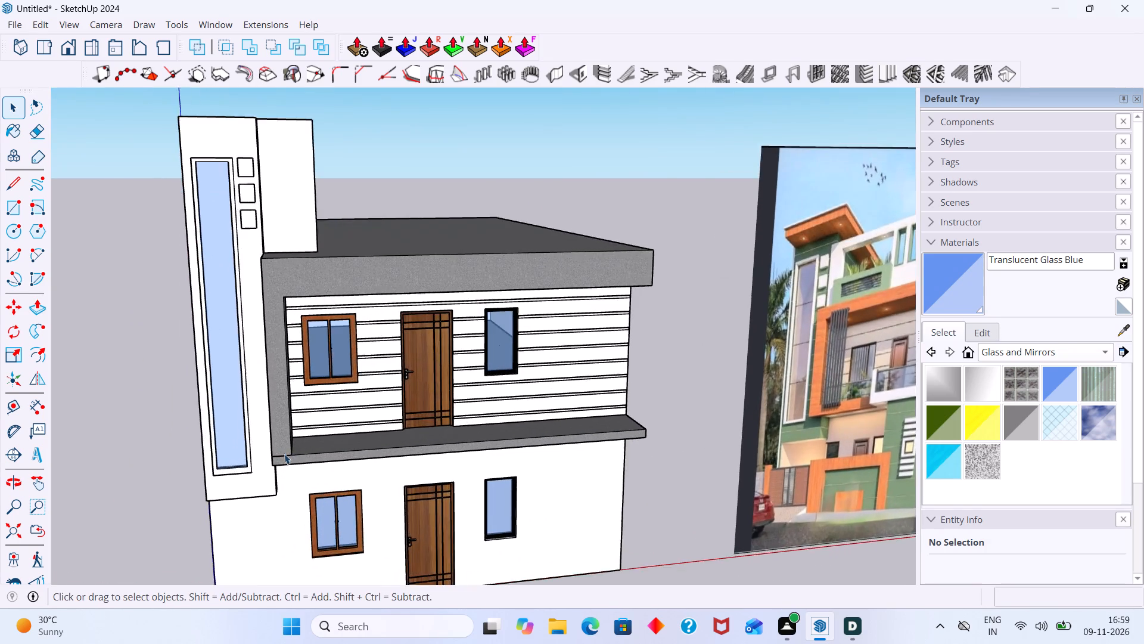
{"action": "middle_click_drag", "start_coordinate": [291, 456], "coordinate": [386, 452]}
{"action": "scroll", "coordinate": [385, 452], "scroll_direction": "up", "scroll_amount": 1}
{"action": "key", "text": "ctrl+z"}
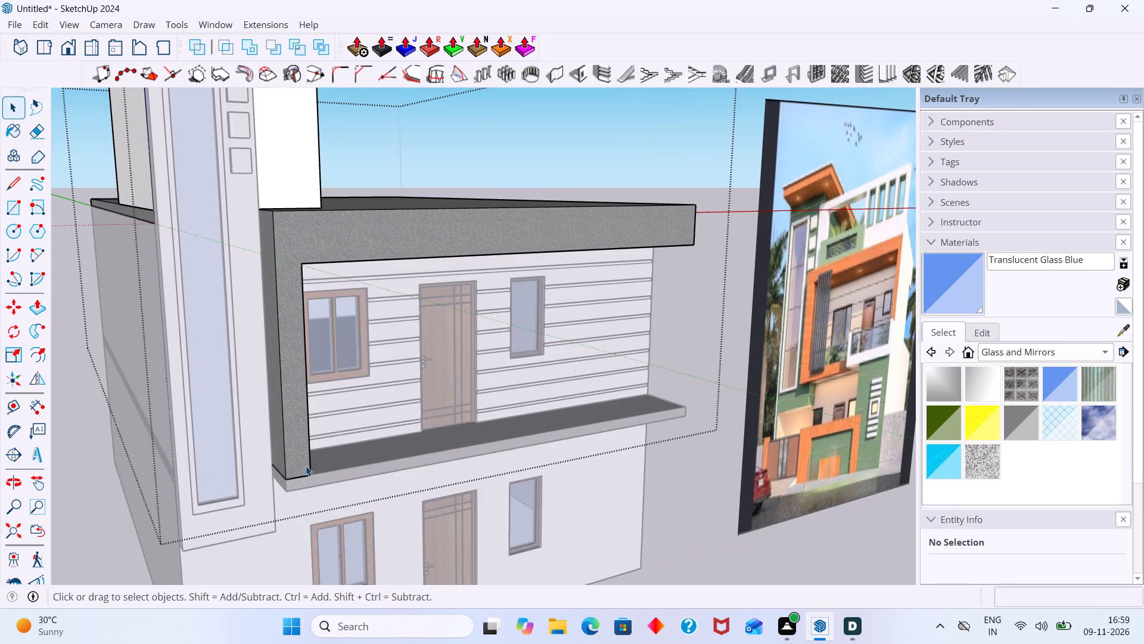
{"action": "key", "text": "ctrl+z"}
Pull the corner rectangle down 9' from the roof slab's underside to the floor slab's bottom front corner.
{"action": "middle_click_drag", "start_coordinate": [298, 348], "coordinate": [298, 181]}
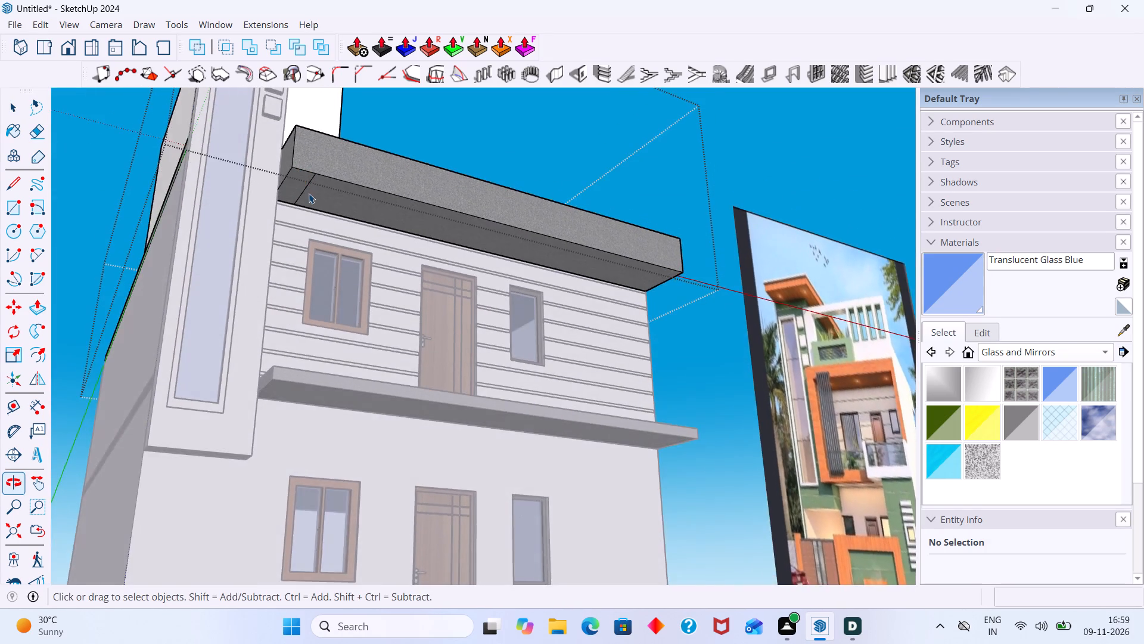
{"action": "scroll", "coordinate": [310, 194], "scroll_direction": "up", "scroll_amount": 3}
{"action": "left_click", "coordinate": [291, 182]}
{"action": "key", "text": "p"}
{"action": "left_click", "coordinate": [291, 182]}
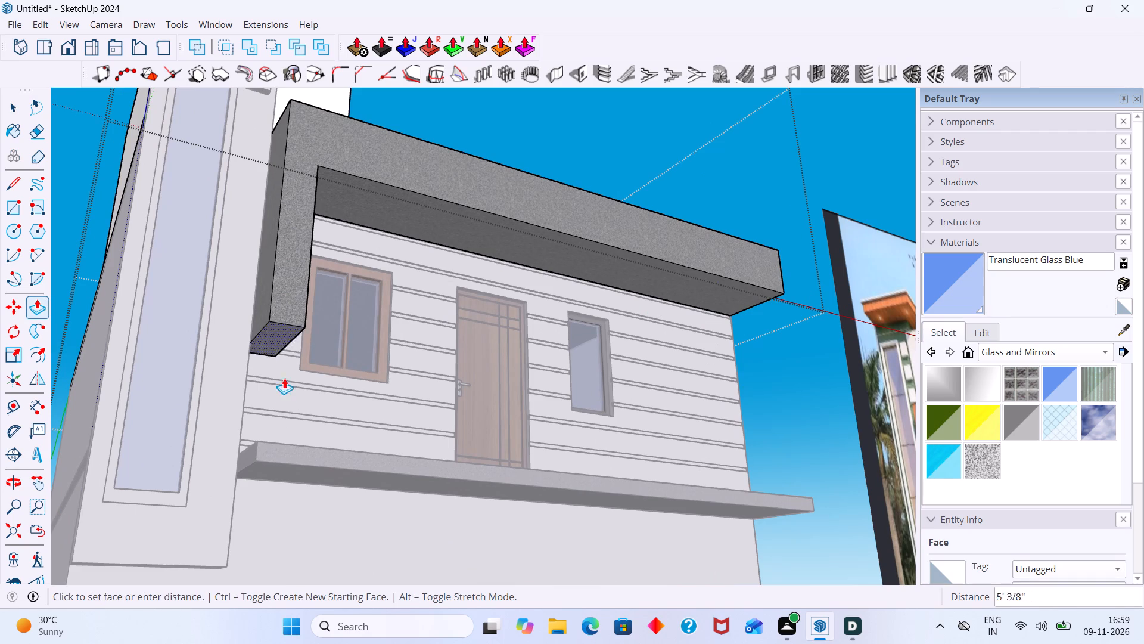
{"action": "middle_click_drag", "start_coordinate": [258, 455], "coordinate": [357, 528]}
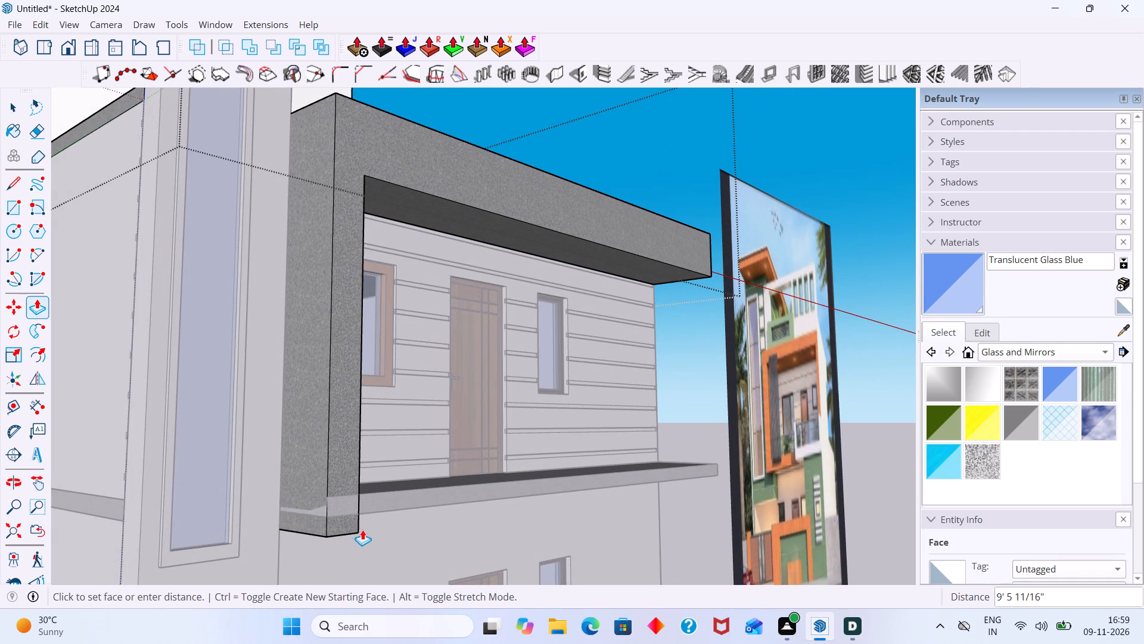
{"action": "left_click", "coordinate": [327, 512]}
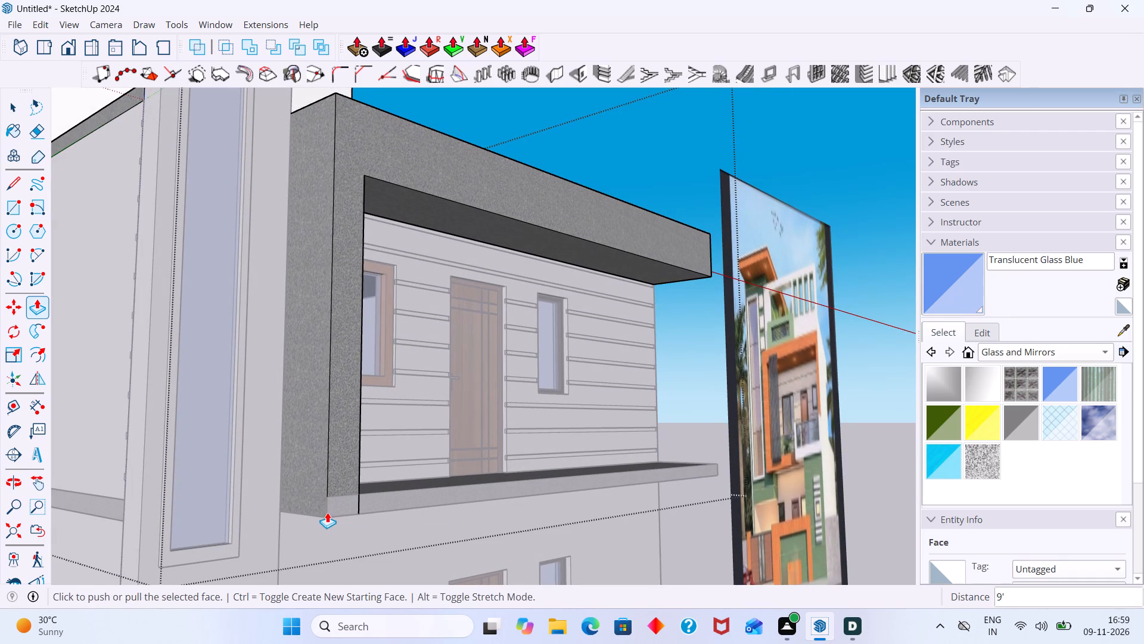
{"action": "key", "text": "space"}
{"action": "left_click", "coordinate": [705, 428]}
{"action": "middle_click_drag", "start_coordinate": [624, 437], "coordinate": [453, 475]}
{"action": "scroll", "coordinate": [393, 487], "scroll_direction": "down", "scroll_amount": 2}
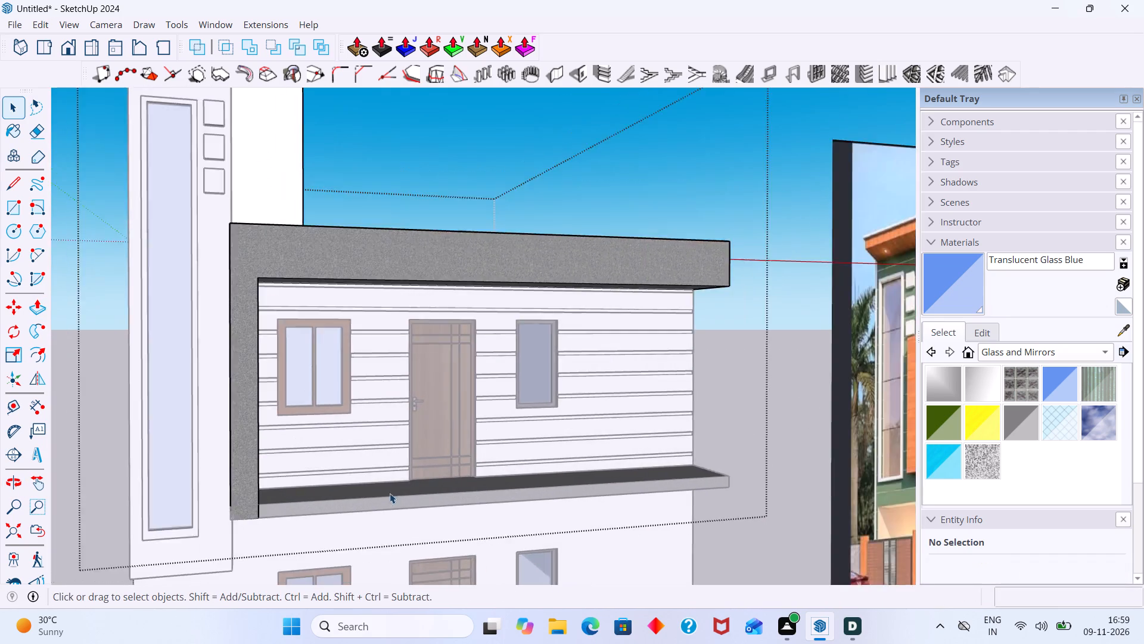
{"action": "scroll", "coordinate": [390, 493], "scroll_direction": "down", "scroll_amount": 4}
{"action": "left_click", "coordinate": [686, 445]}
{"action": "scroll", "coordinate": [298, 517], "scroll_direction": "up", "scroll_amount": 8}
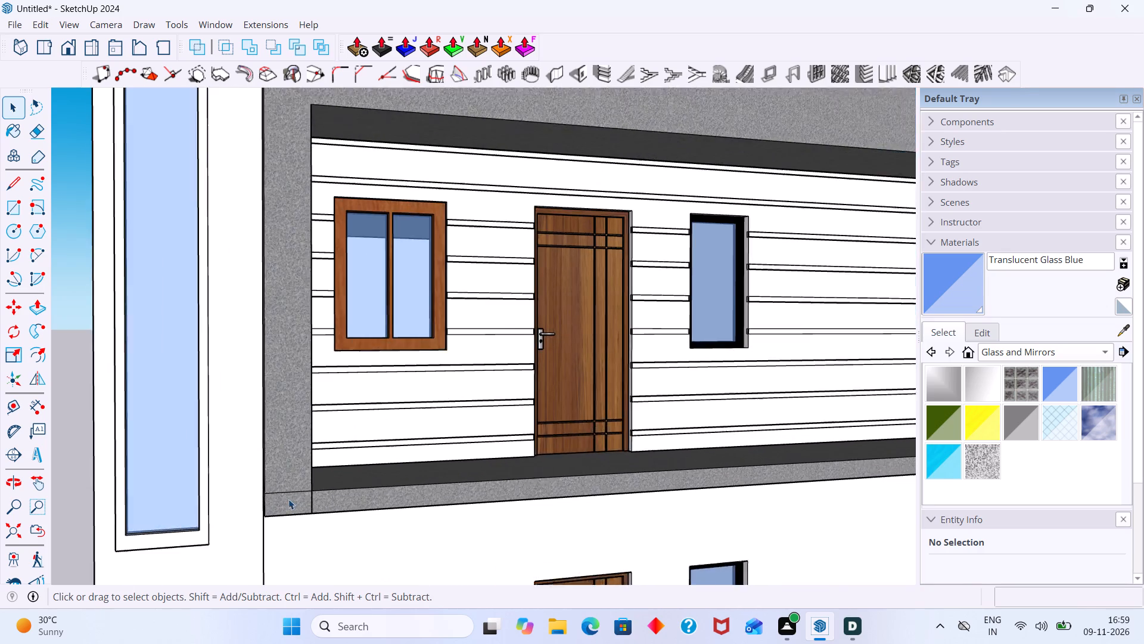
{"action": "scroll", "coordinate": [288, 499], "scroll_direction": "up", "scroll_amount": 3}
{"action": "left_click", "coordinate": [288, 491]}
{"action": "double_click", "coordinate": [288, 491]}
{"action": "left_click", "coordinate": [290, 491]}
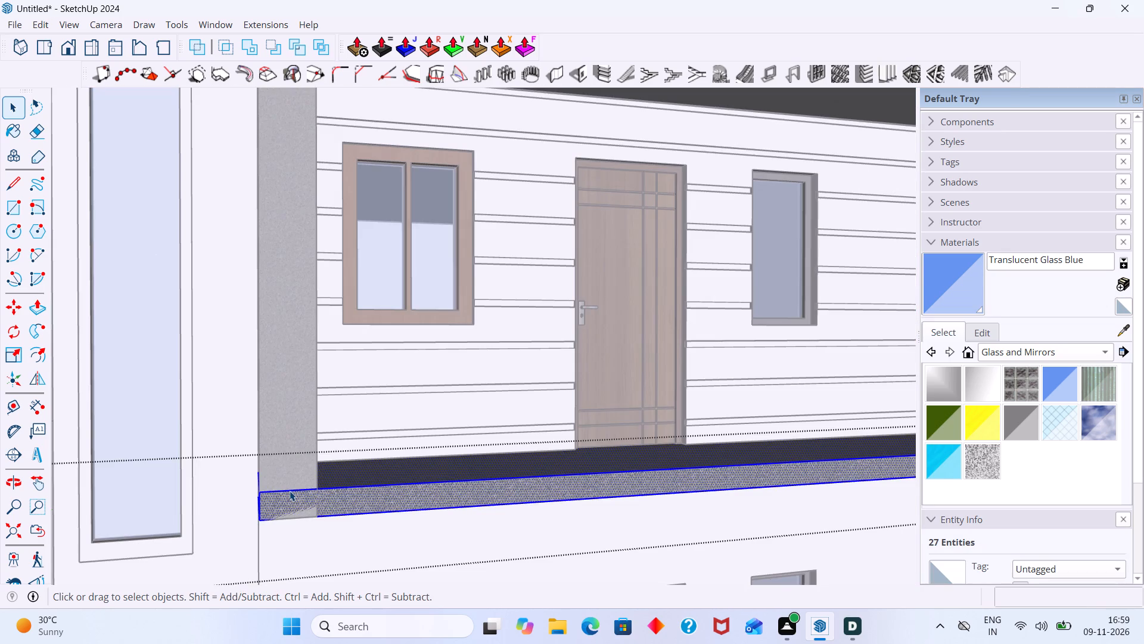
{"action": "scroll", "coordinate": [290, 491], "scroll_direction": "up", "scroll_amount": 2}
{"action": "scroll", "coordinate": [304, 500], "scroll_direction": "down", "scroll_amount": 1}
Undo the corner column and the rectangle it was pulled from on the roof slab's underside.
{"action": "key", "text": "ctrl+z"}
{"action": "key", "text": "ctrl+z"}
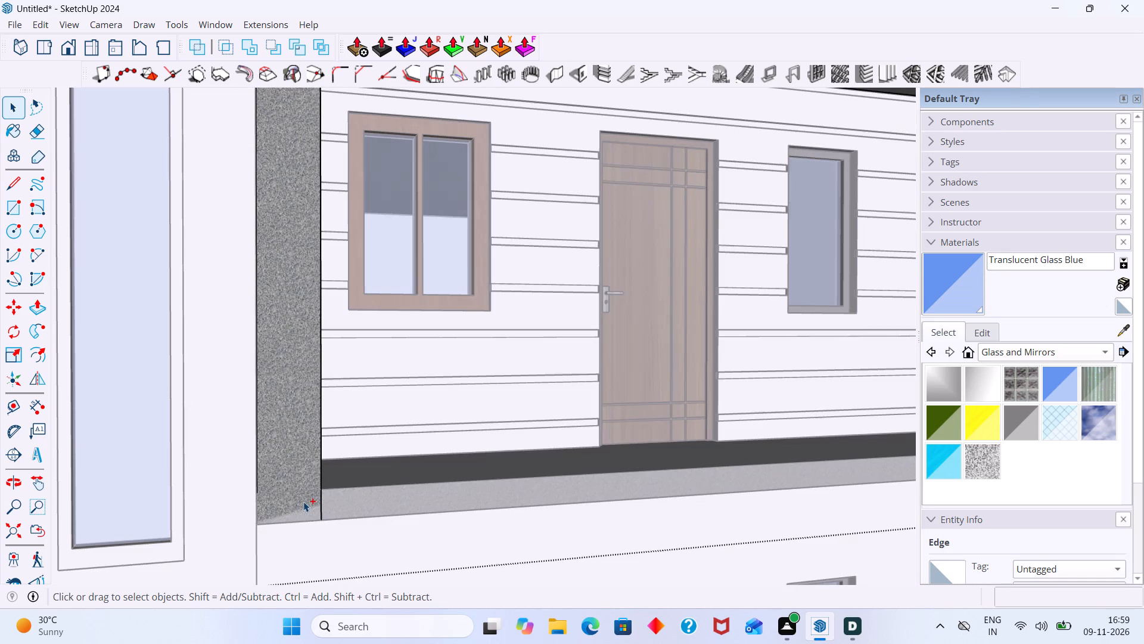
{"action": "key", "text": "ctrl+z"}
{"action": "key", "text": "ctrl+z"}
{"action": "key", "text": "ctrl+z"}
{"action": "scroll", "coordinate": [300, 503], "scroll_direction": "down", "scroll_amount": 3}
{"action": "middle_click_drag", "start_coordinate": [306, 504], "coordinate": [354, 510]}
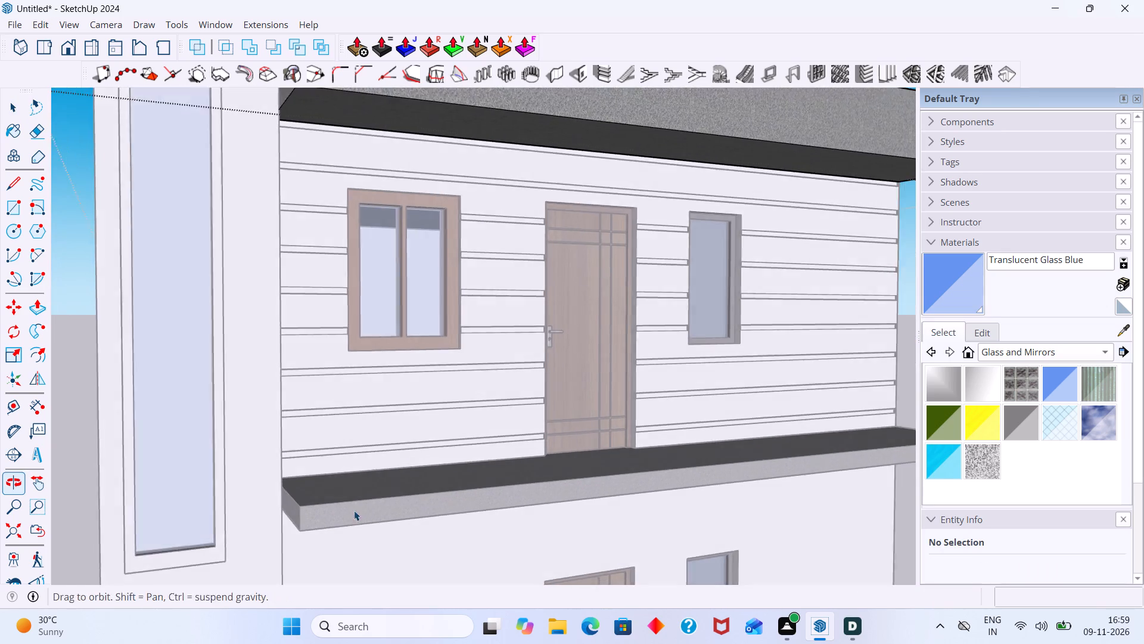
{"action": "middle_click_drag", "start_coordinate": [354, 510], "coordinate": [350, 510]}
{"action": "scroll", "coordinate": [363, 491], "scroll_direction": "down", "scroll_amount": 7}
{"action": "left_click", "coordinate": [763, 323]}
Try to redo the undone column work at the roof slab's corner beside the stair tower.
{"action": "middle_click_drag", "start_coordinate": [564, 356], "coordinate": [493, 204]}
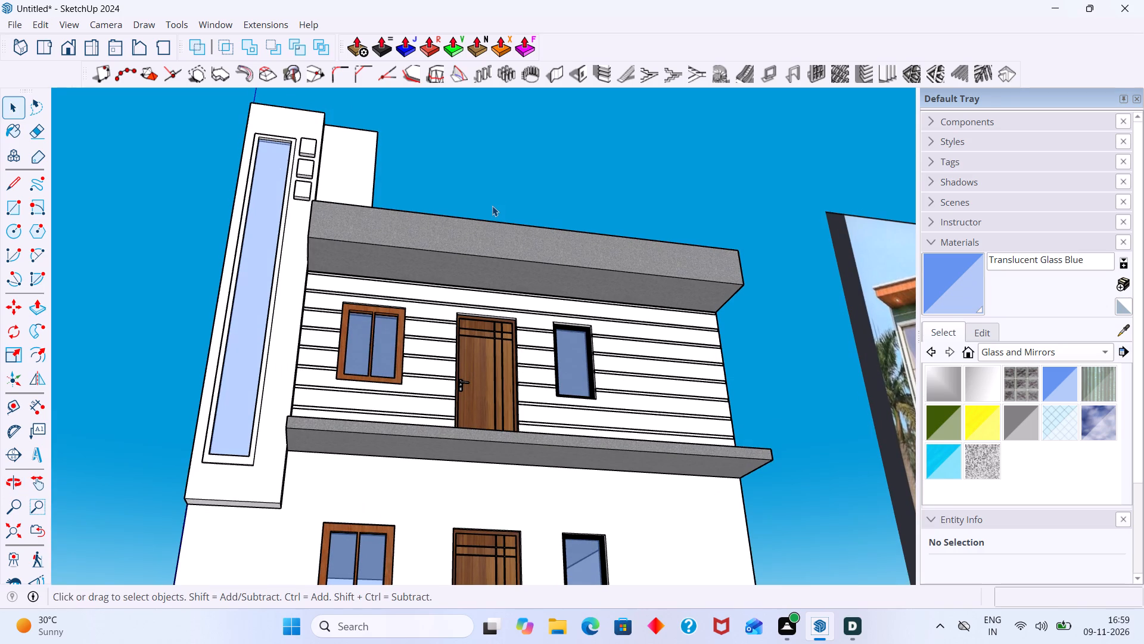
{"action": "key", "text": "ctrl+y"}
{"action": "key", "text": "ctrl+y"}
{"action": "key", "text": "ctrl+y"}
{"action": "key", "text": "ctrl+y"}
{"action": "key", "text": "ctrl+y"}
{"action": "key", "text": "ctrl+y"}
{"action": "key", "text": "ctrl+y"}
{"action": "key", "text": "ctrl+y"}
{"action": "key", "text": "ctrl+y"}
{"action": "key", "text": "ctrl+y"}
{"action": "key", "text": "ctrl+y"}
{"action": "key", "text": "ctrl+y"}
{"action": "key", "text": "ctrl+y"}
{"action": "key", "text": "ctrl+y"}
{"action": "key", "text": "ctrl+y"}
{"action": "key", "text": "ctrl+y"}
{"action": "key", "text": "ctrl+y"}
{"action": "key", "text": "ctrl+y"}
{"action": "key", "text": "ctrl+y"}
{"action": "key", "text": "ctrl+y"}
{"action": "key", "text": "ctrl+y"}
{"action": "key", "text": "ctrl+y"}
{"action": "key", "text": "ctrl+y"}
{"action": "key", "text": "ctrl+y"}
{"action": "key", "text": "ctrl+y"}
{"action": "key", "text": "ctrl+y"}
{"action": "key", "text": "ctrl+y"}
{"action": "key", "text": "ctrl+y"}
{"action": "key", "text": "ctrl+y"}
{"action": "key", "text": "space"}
Examine the whole house, its roof slab and front facade against the reference elevation image.
{"action": "scroll", "coordinate": [515, 204], "scroll_direction": "down", "scroll_amount": 6}
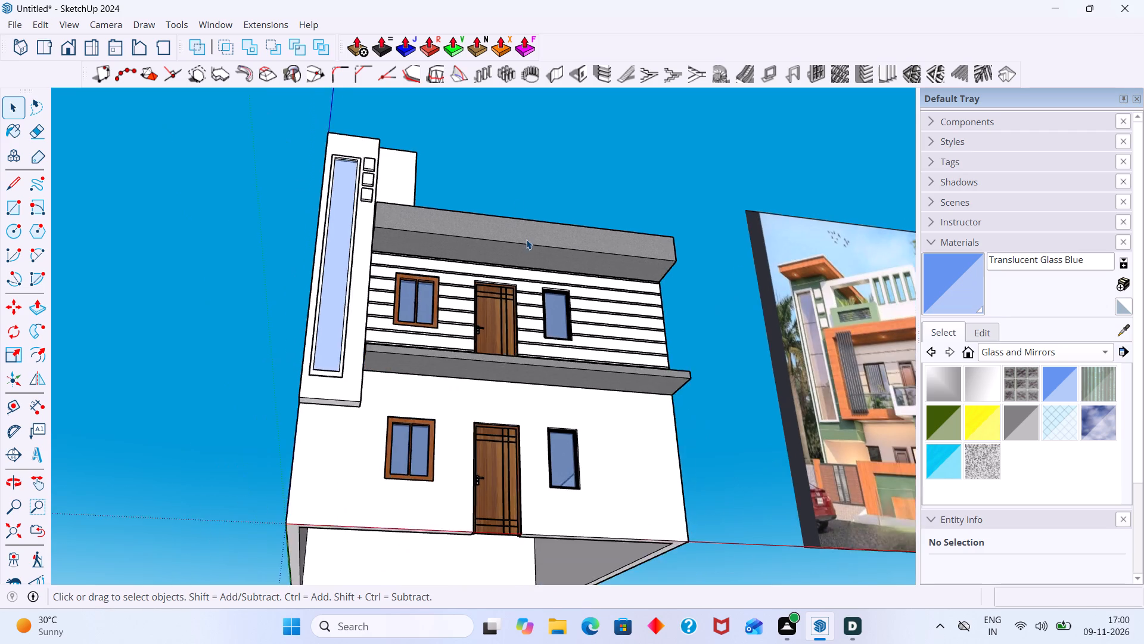
{"action": "middle_click_drag", "start_coordinate": [527, 245], "coordinate": [505, 378]}
{"action": "scroll", "coordinate": [575, 308], "scroll_direction": "down", "scroll_amount": 6}
{"action": "middle_click_drag", "start_coordinate": [596, 283], "coordinate": [608, 466]}
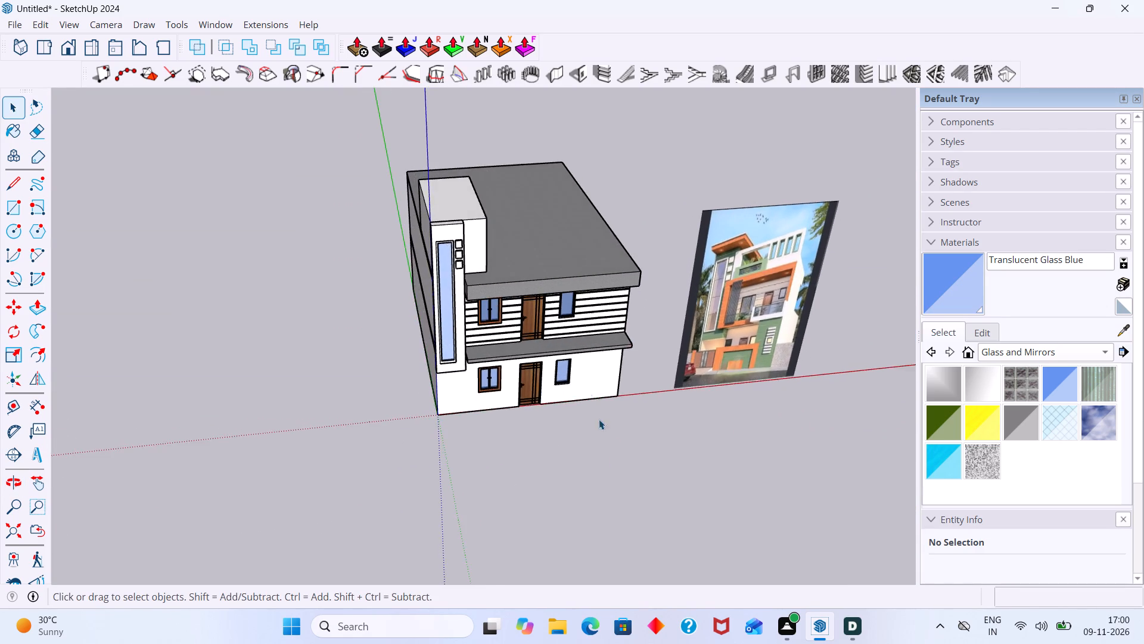
{"action": "scroll", "coordinate": [498, 302], "scroll_direction": "up", "scroll_amount": 10}
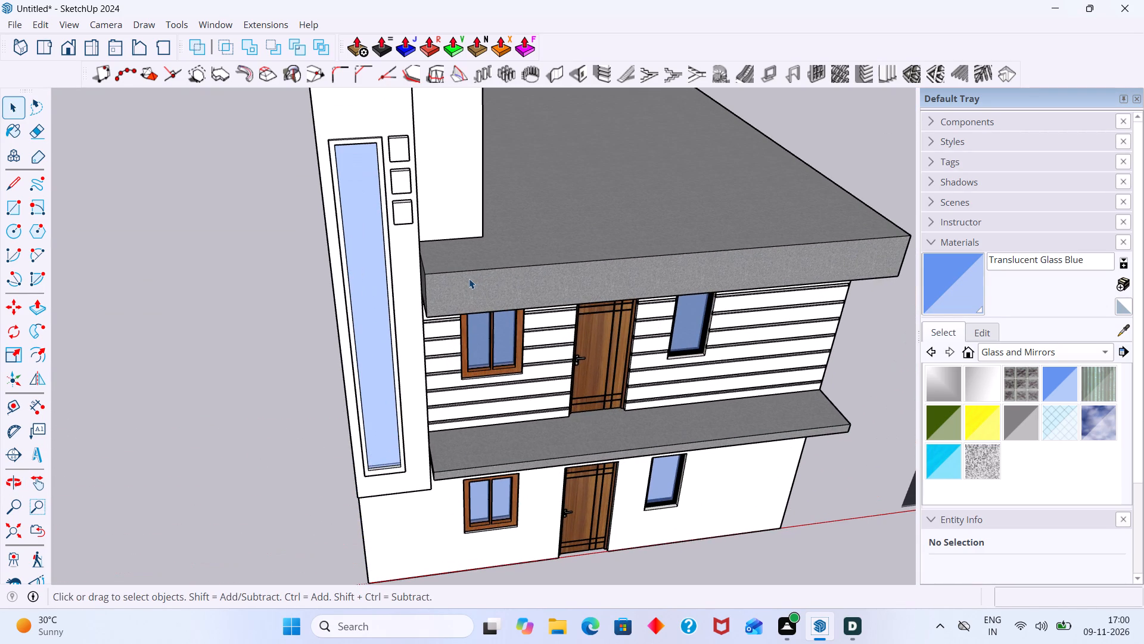
{"action": "scroll", "coordinate": [459, 279], "scroll_direction": "down", "scroll_amount": 6}
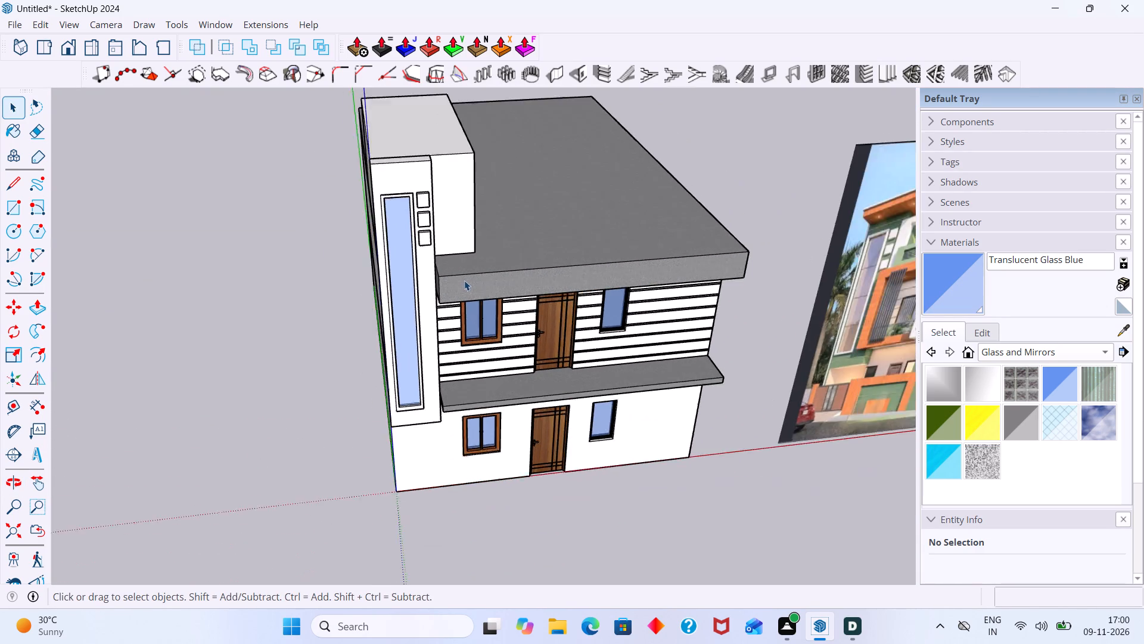
{"action": "scroll", "coordinate": [464, 280], "scroll_direction": "down", "scroll_amount": 6}
{"action": "middle_click_drag", "start_coordinate": [523, 282], "coordinate": [523, 309]}
{"action": "scroll", "coordinate": [520, 297], "scroll_direction": "up", "scroll_amount": 2}
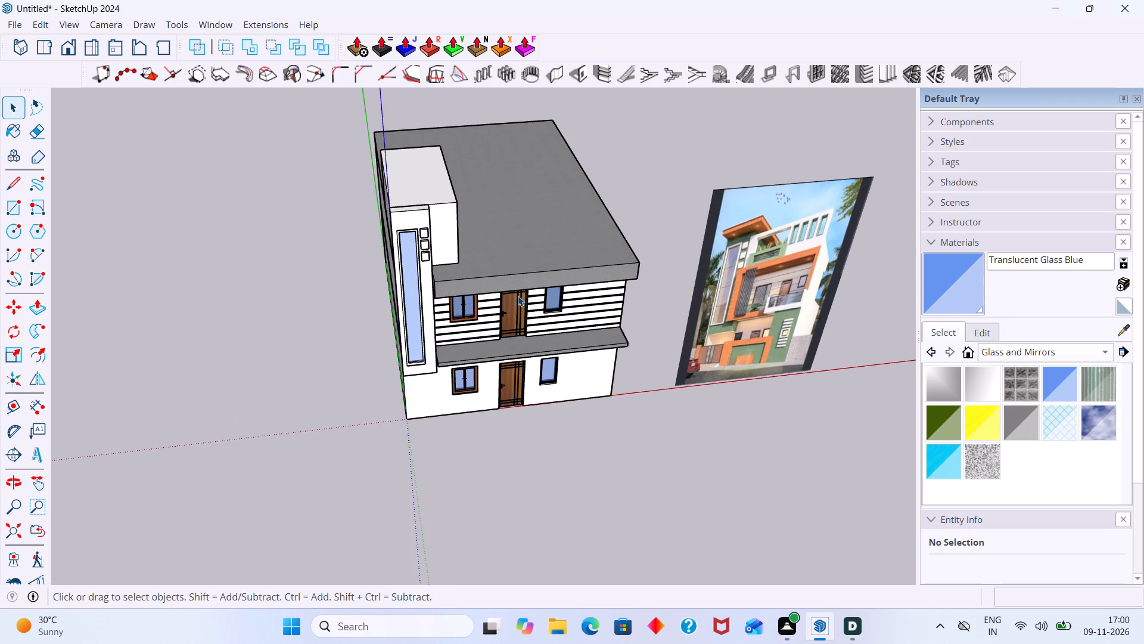
{"action": "scroll", "coordinate": [518, 296], "scroll_direction": "up", "scroll_amount": 4}
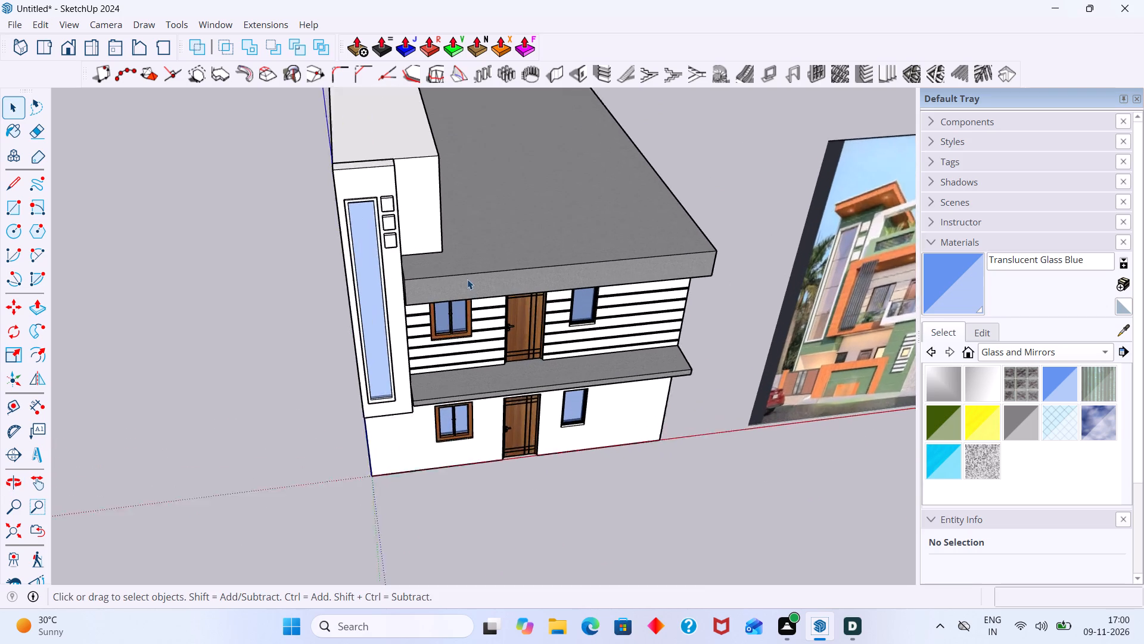
Paint the roof slab's front face with Color C03 from the Colors materials.
{"action": "scroll", "coordinate": [467, 279], "scroll_direction": "up", "scroll_amount": 2}
{"action": "left_click", "coordinate": [465, 295]}
{"action": "scroll", "coordinate": [466, 290], "scroll_direction": "up", "scroll_amount": 2}
{"action": "triple_click", "coordinate": [466, 287]}
{"action": "double_click", "coordinate": [469, 287]}
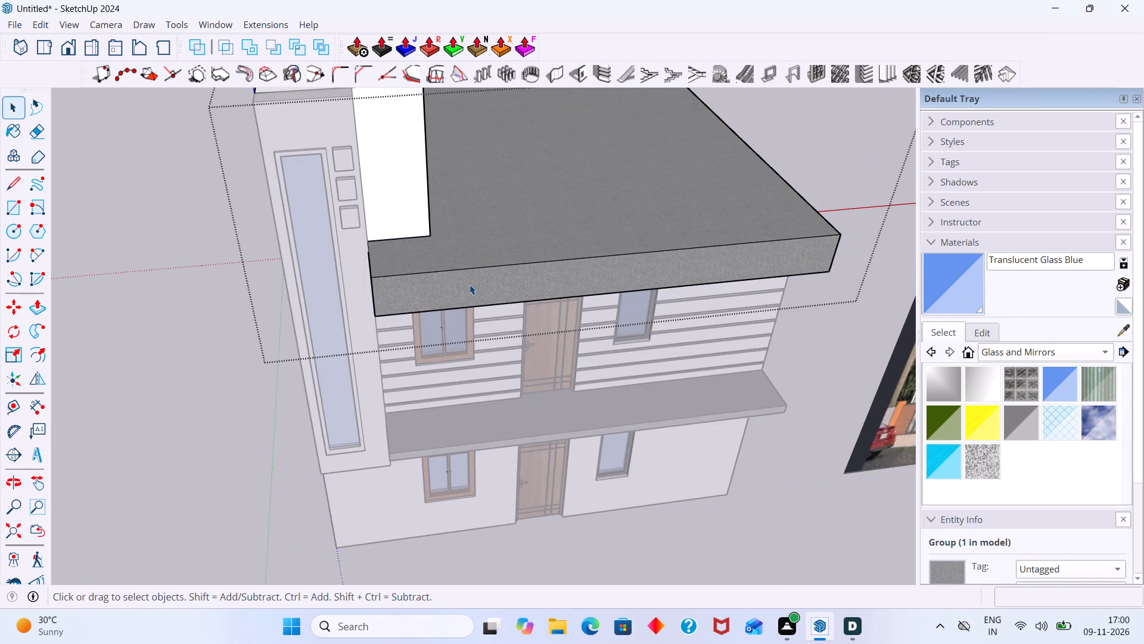
{"action": "double_click", "coordinate": [472, 286]}
{"action": "left_click", "coordinate": [486, 291]}
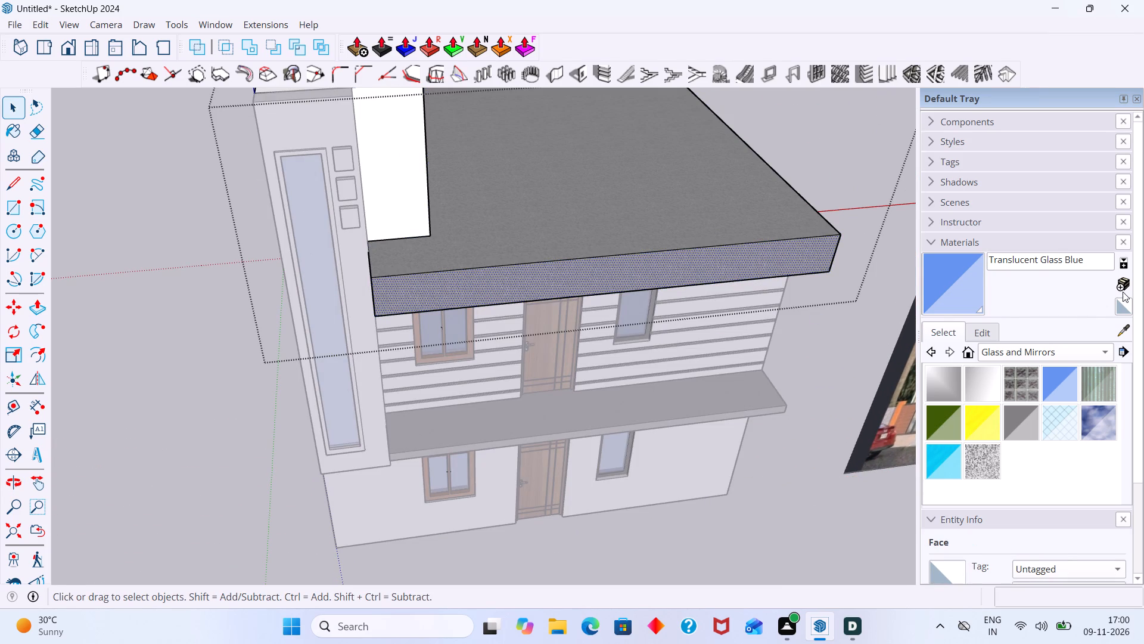
{"action": "left_click", "coordinate": [1106, 349]}
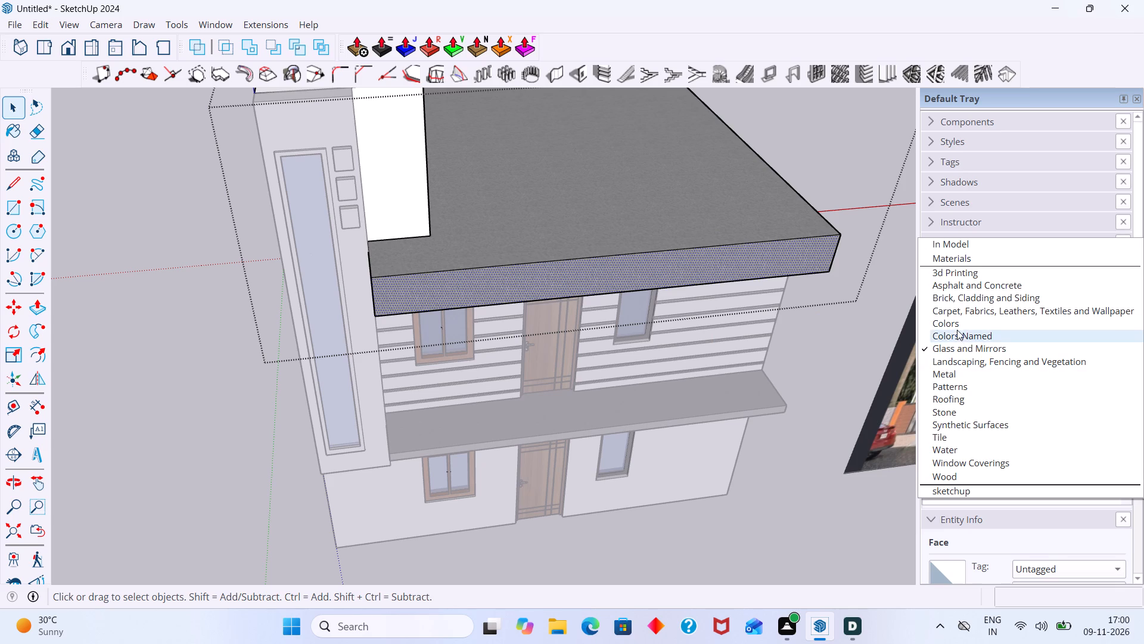
{"action": "left_click", "coordinate": [956, 324]}
{"action": "scroll", "coordinate": [1029, 441], "scroll_direction": "down", "scroll_amount": 1}
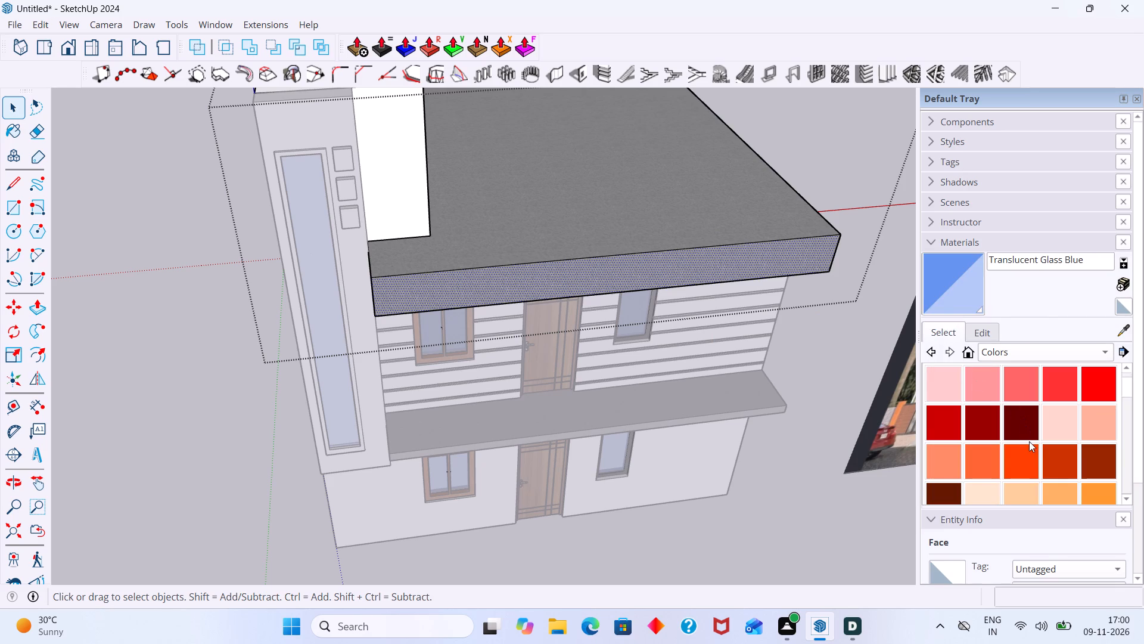
{"action": "left_click", "coordinate": [1064, 487]}
{"action": "left_click", "coordinate": [759, 265]}
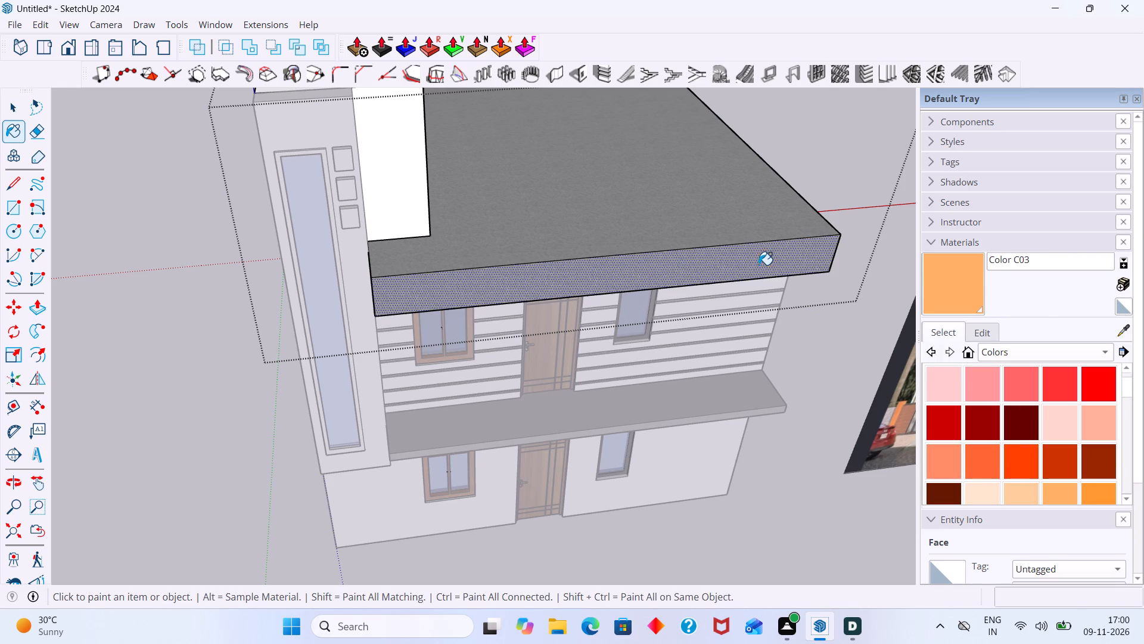
Repaint the roof slab's front face with Color C04 from the Colors materials.
{"action": "scroll", "coordinate": [776, 271], "scroll_direction": "down", "scroll_amount": 15}
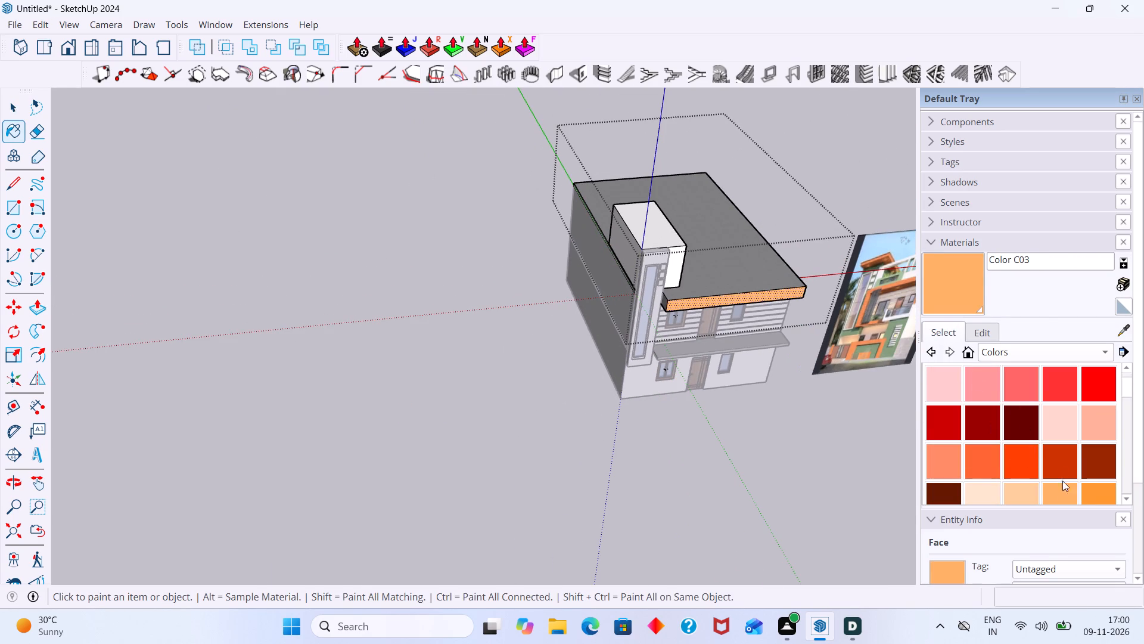
{"action": "left_click", "coordinate": [933, 471]}
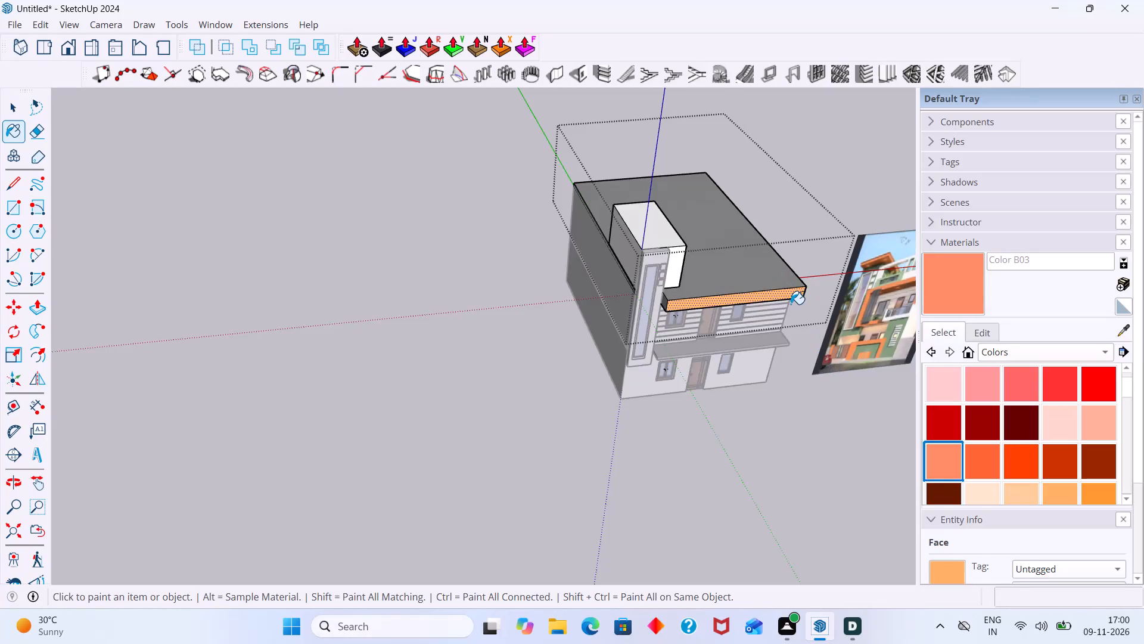
{"action": "scroll", "coordinate": [791, 304], "scroll_direction": "up", "scroll_amount": 3}
{"action": "scroll", "coordinate": [787, 301], "scroll_direction": "down", "scroll_amount": 3}
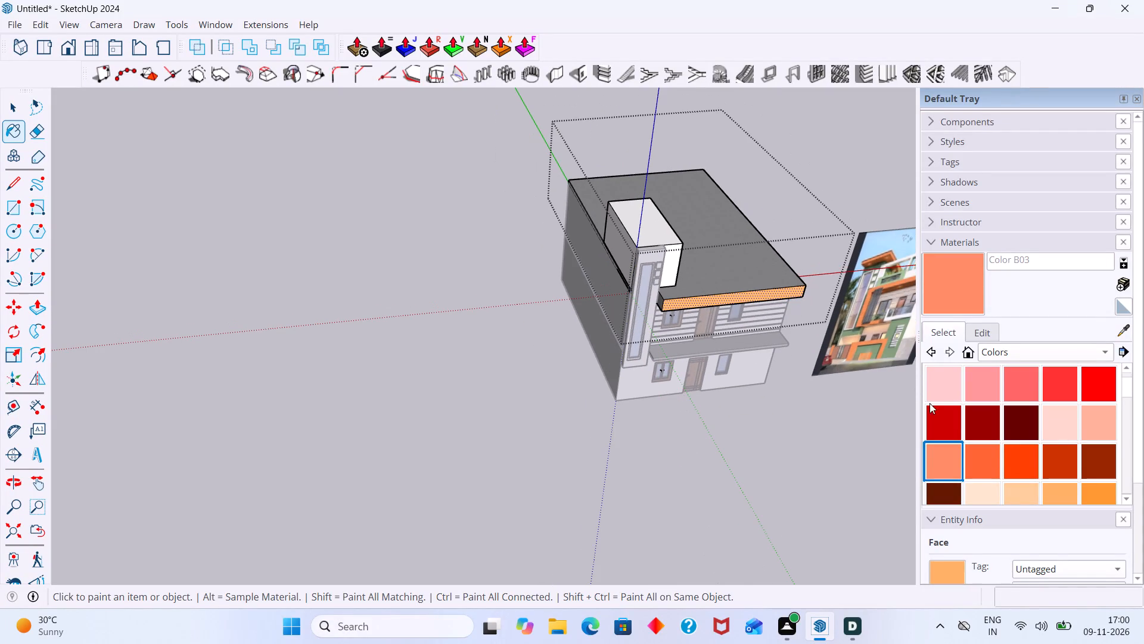
{"action": "left_click", "coordinate": [1086, 490]}
{"action": "scroll", "coordinate": [681, 305], "scroll_direction": "up", "scroll_amount": 5}
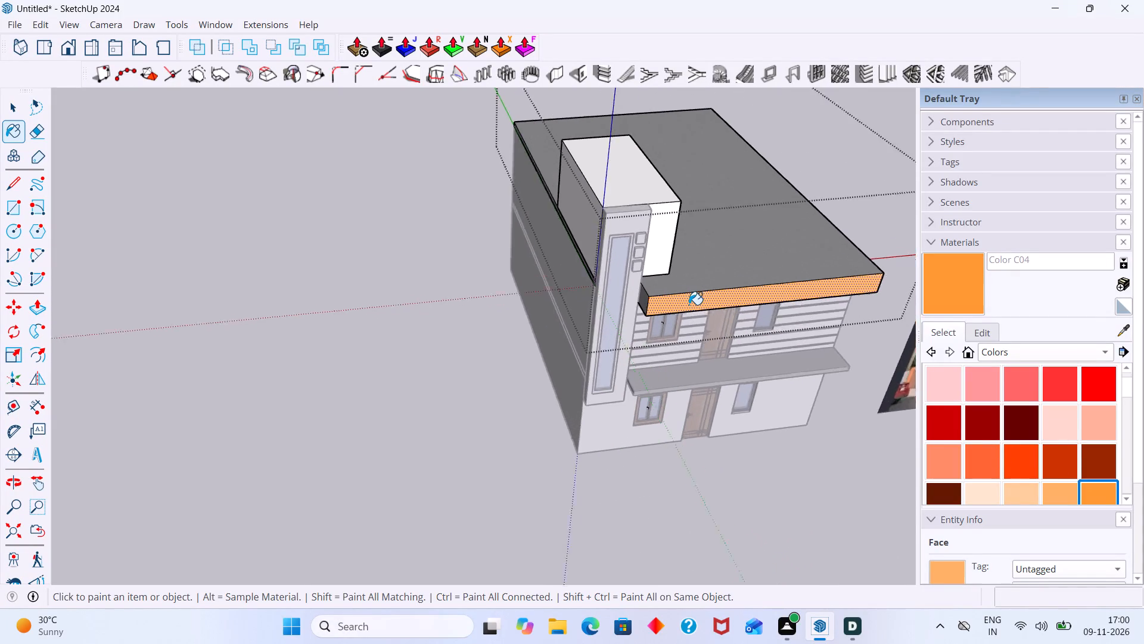
{"action": "scroll", "coordinate": [689, 305], "scroll_direction": "up", "scroll_amount": 3}
{"action": "left_click", "coordinate": [689, 305]}
{"action": "scroll", "coordinate": [694, 312], "scroll_direction": "down", "scroll_amount": 13}
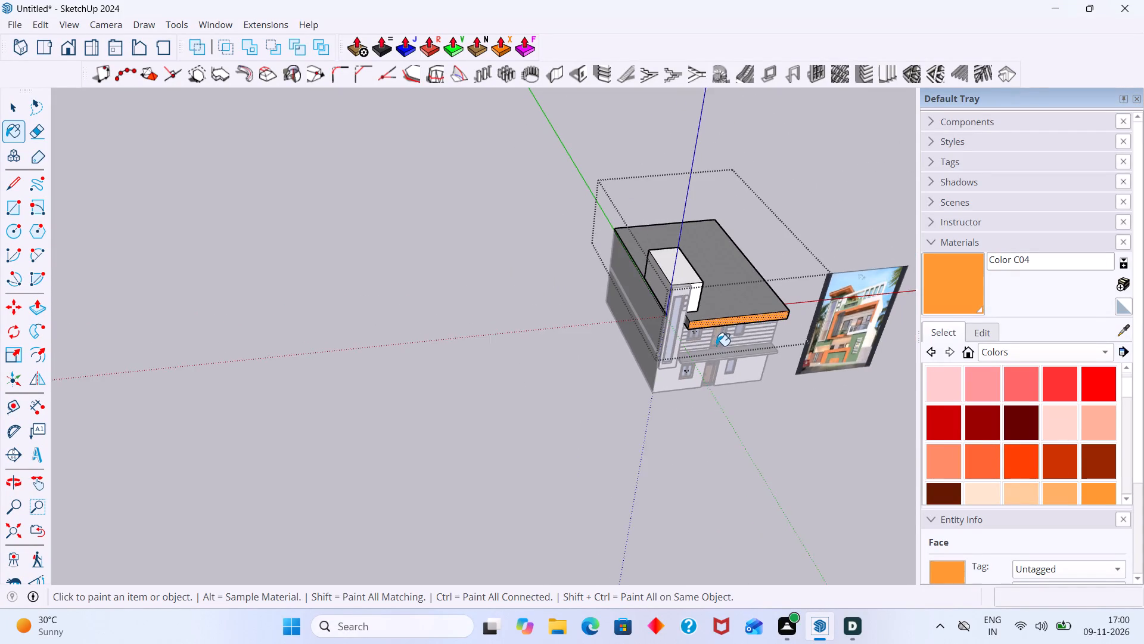
{"action": "key", "text": "space"}
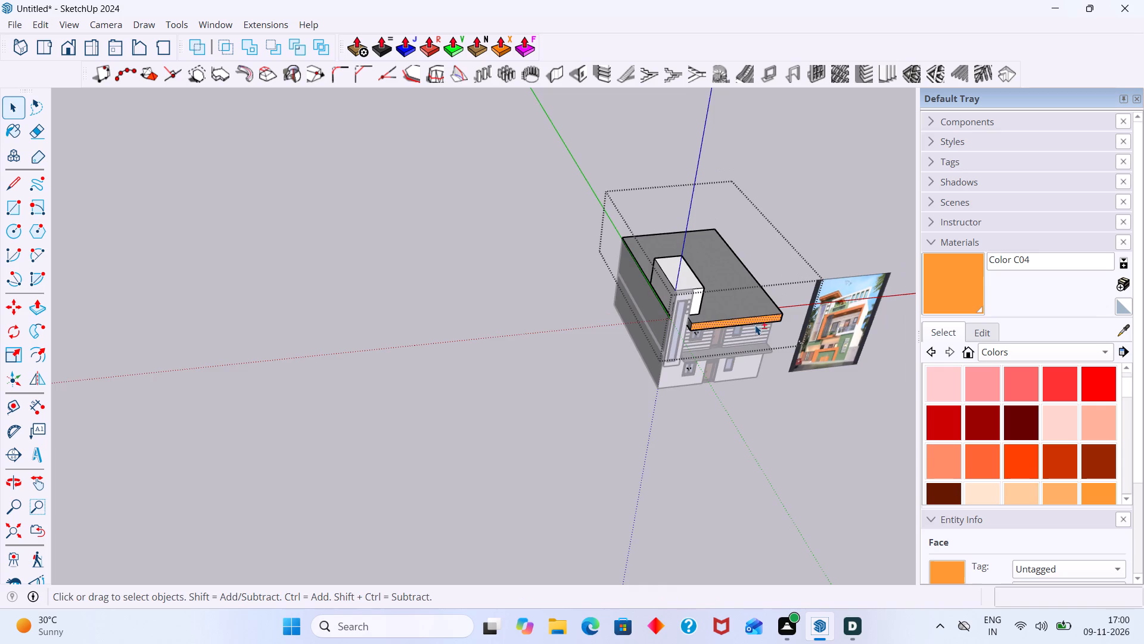
Leave the roof slab's group and examine the whole house and its front band against the reference elevation image.
{"action": "middle_click_drag", "start_coordinate": [755, 325], "coordinate": [563, 302], "text": "shift"}
{"action": "left_click", "coordinate": [678, 200]}
{"action": "middle_click_drag", "start_coordinate": [616, 297], "coordinate": [633, 254]}
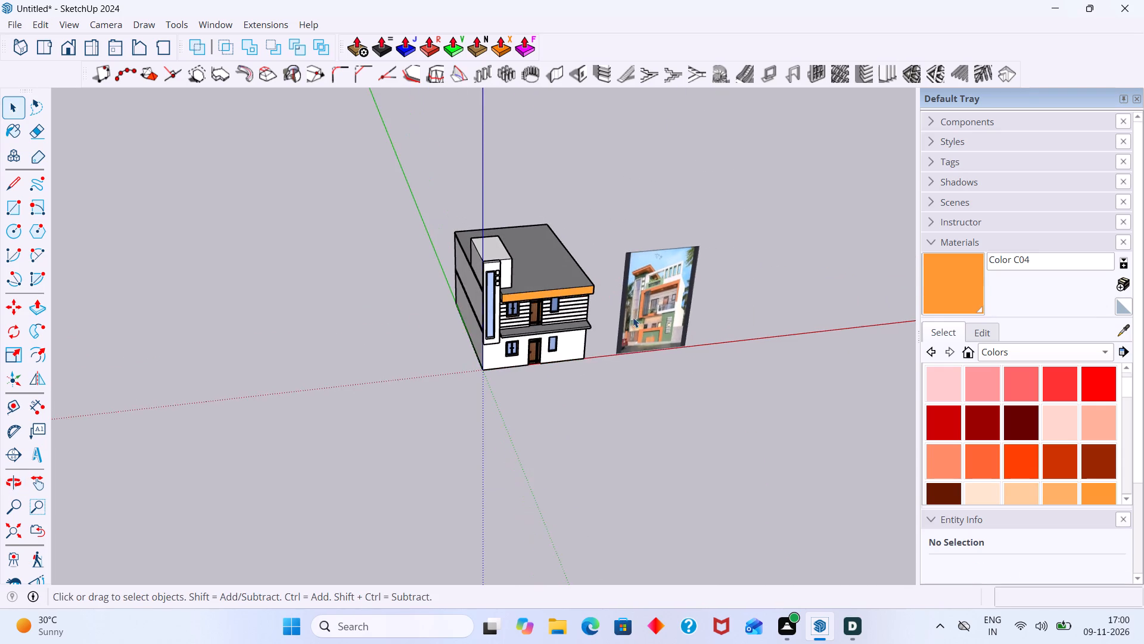
{"action": "scroll", "coordinate": [621, 306], "scroll_direction": "up", "scroll_amount": 10}
{"action": "middle_click_drag", "start_coordinate": [480, 309], "coordinate": [689, 187]}
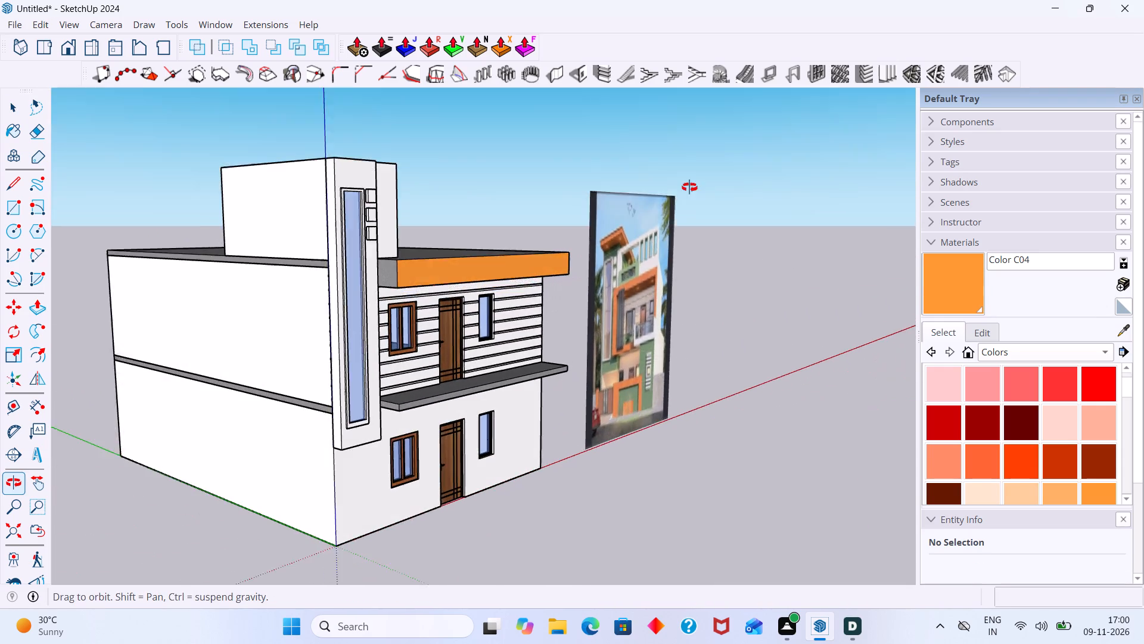
{"action": "middle_click_drag", "start_coordinate": [689, 187], "coordinate": [699, 183]}
{"action": "scroll", "coordinate": [593, 252], "scroll_direction": "down", "scroll_amount": 1}
{"action": "middle_click_drag", "start_coordinate": [530, 287], "coordinate": [475, 287]}
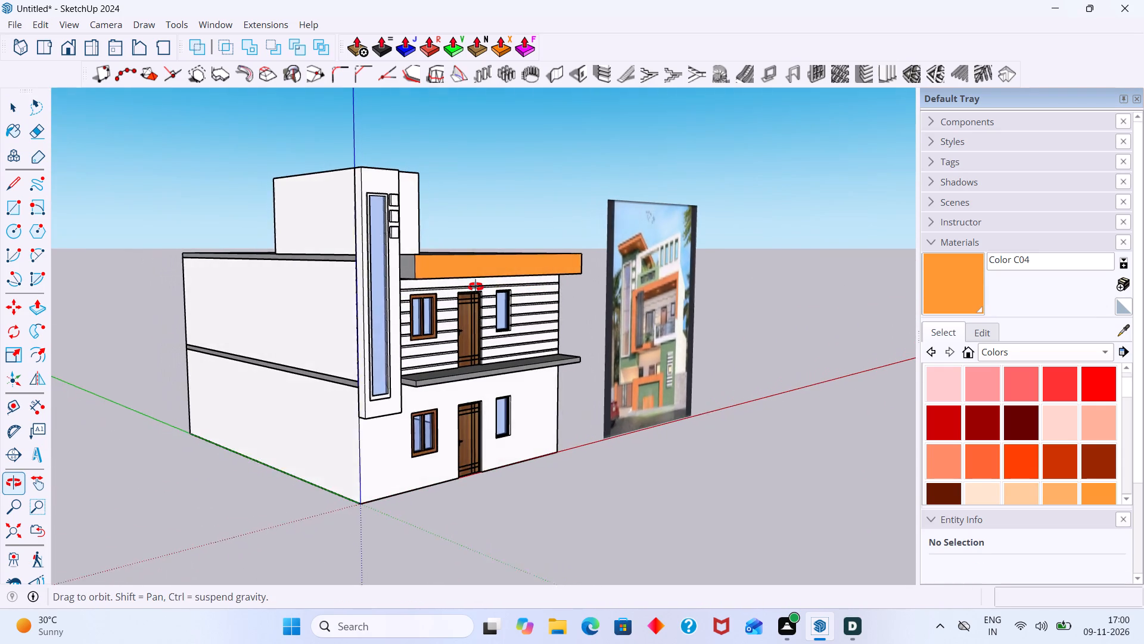
{"action": "middle_click_drag", "start_coordinate": [475, 287], "coordinate": [436, 342]}
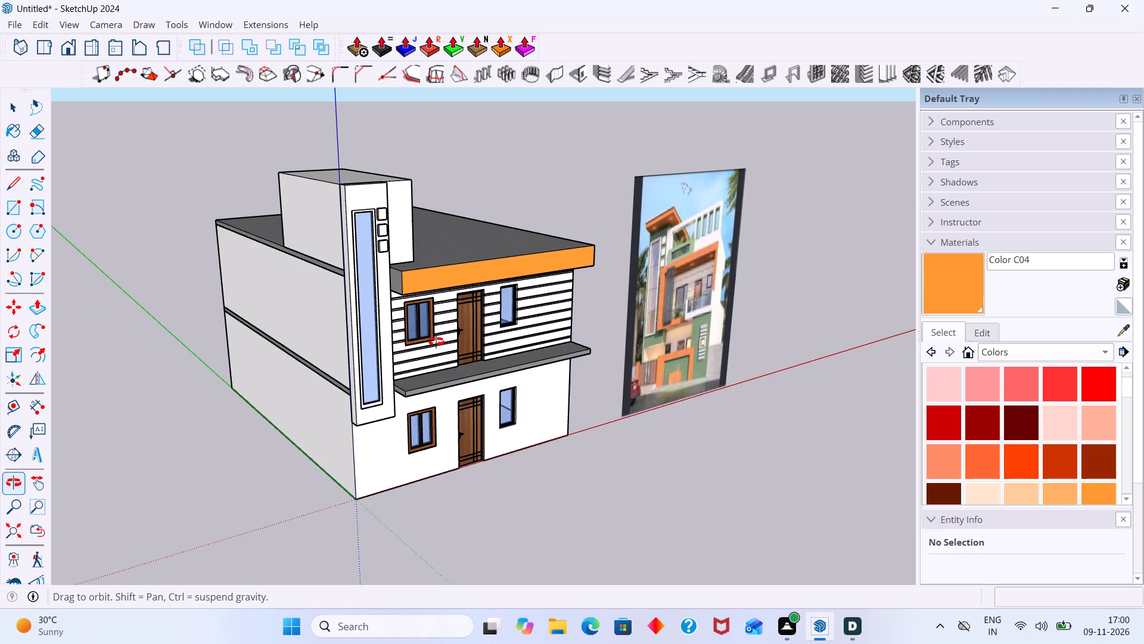
{"action": "middle_click_drag", "start_coordinate": [436, 342], "coordinate": [441, 394]}
Inside the roof slab's group, push the orange front face inward 2' with a new starting face.
{"action": "scroll", "coordinate": [428, 281], "scroll_direction": "up", "scroll_amount": 7}
{"action": "left_click", "coordinate": [402, 306]}
{"action": "double_click", "coordinate": [402, 306]}
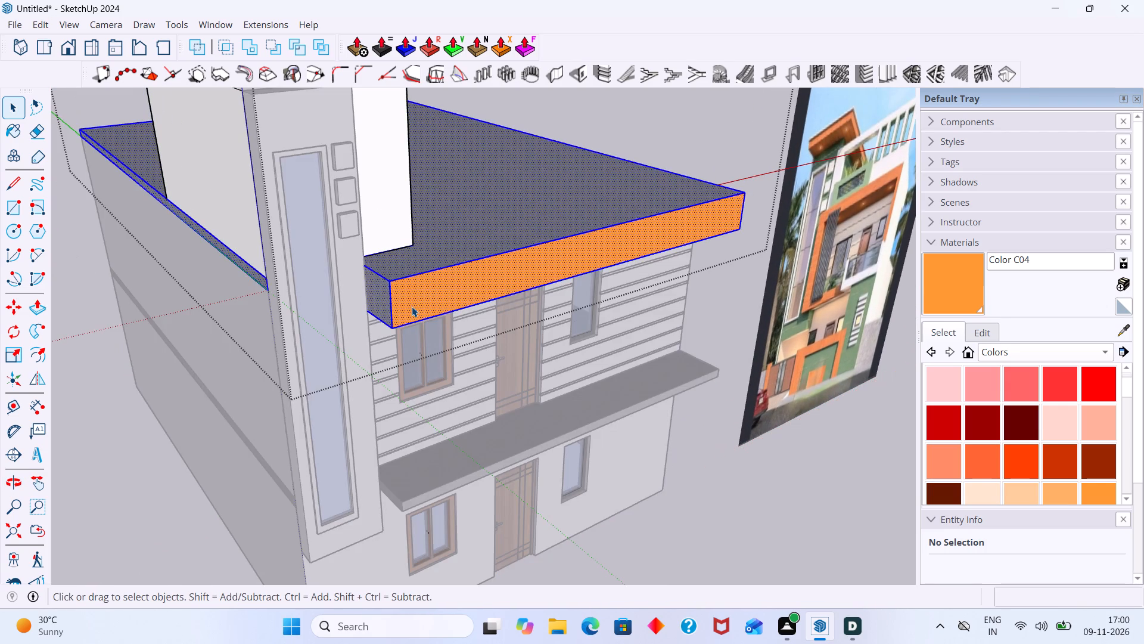
{"action": "left_click", "coordinate": [412, 306]}
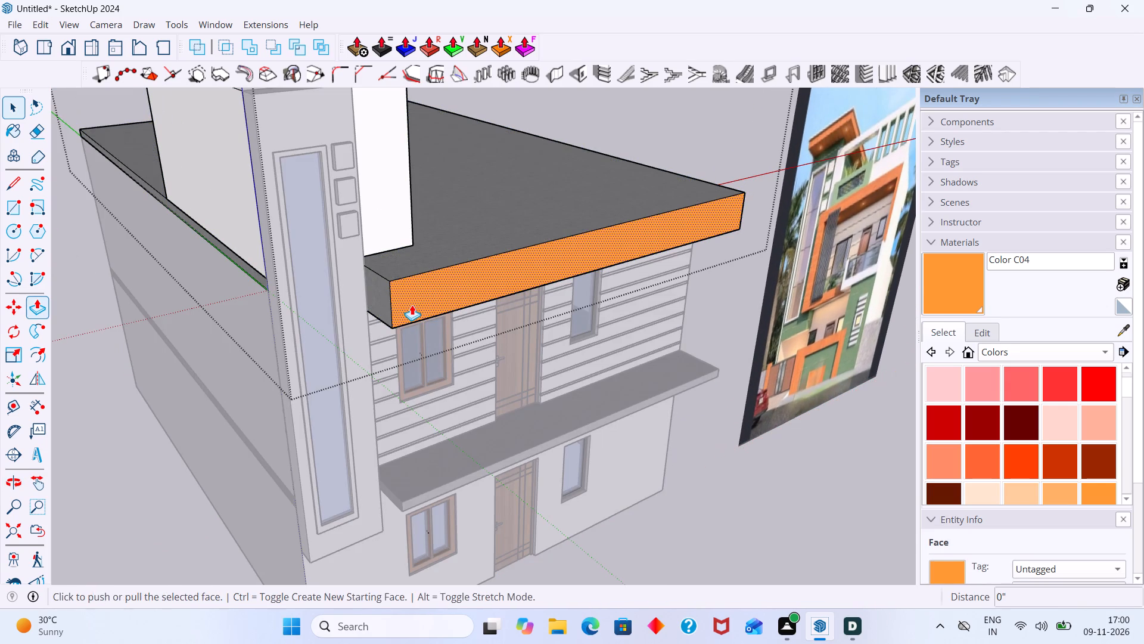
{"action": "key", "text": "p"}
{"action": "left_click", "coordinate": [412, 305]}
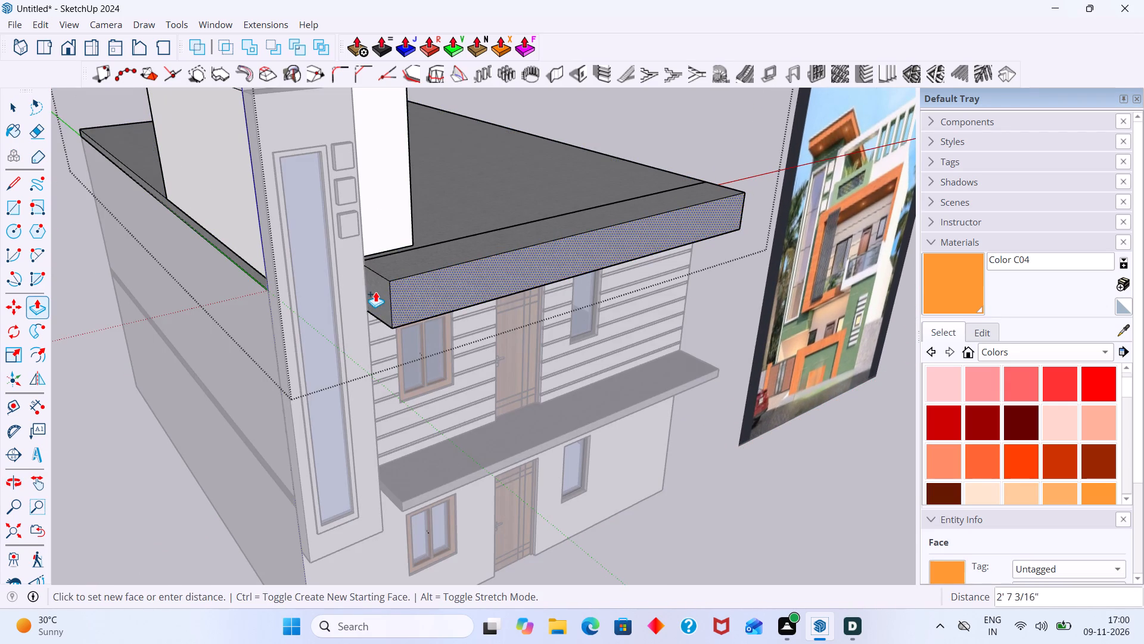
{"action": "middle_click_drag", "start_coordinate": [389, 297], "coordinate": [401, 347]}
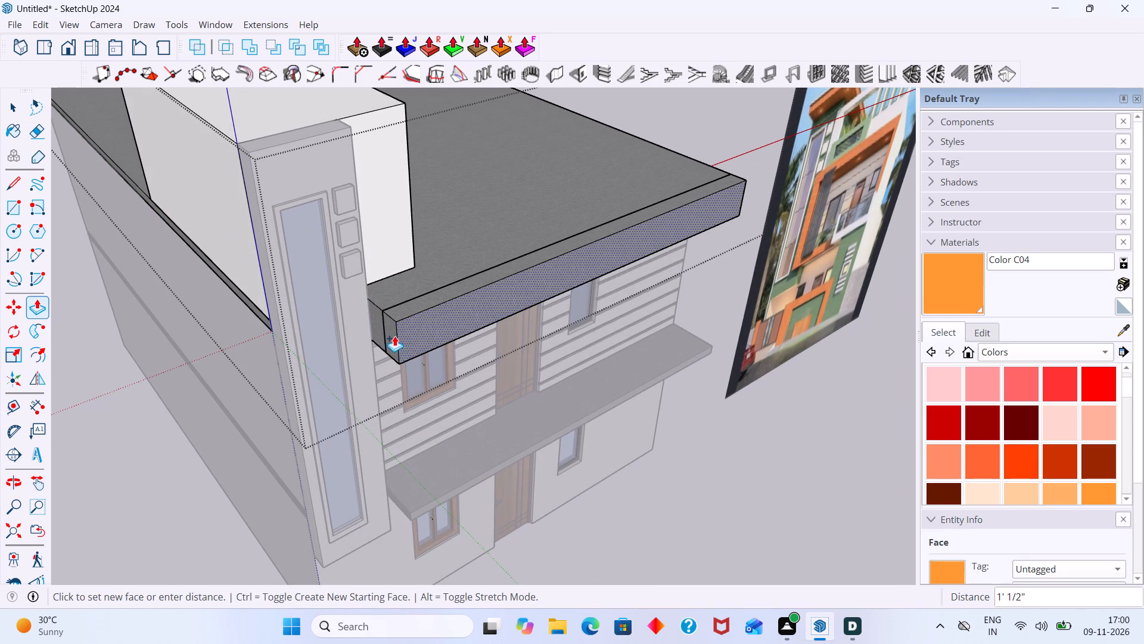
{"action": "key", "text": "2"}
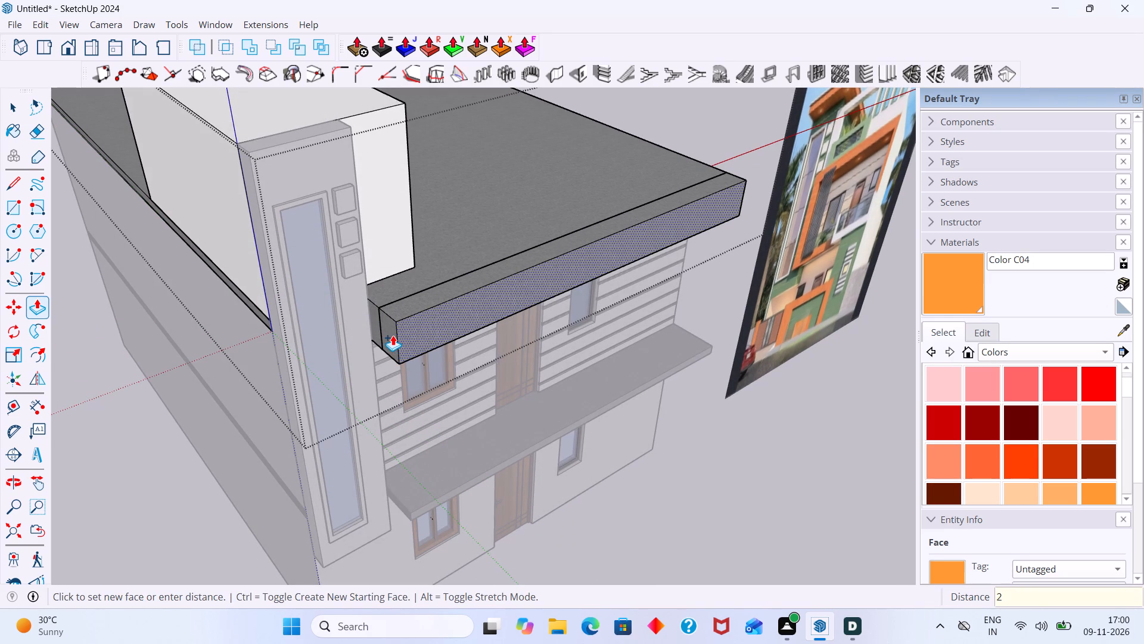
{"action": "key", "text": "apostrophe"}
{"action": "key", "text": "Return"}
Push the front strip's end face beside the stair tower inward 1.5' with a new starting face, marking off a corner block.
{"action": "scroll", "coordinate": [406, 353], "scroll_direction": "down", "scroll_amount": 3}
{"action": "middle_click_drag", "start_coordinate": [431, 383], "coordinate": [375, 146]}
{"action": "middle_click_drag", "start_coordinate": [403, 249], "coordinate": [301, 203]}
{"action": "scroll", "coordinate": [369, 255], "scroll_direction": "up", "scroll_amount": 14}
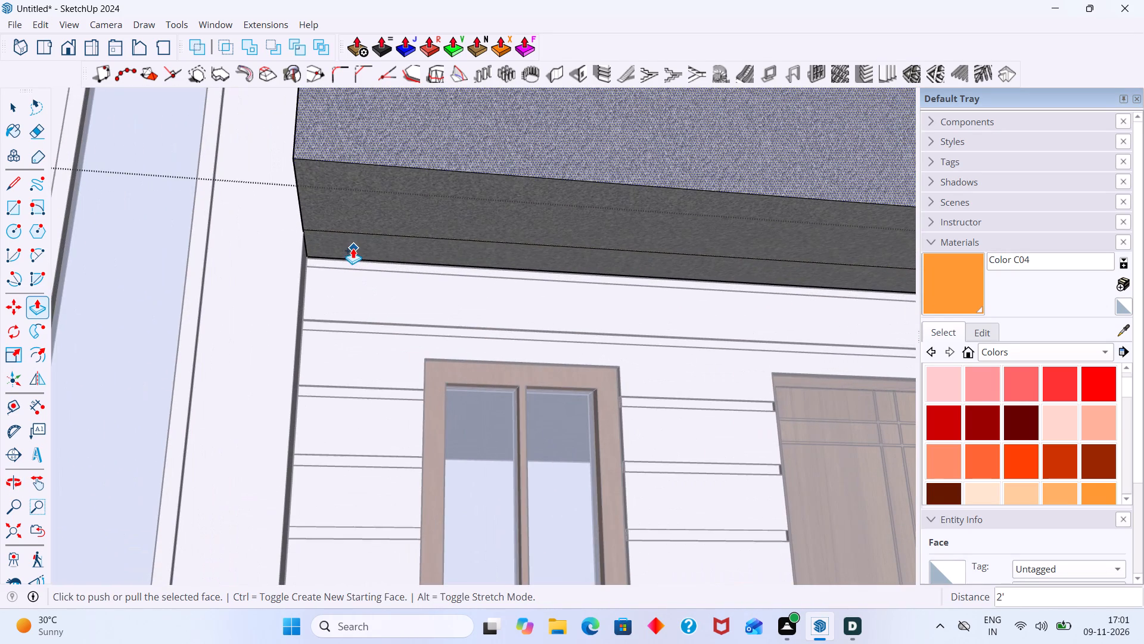
{"action": "key", "text": "space"}
{"action": "left_click", "coordinate": [315, 203]}
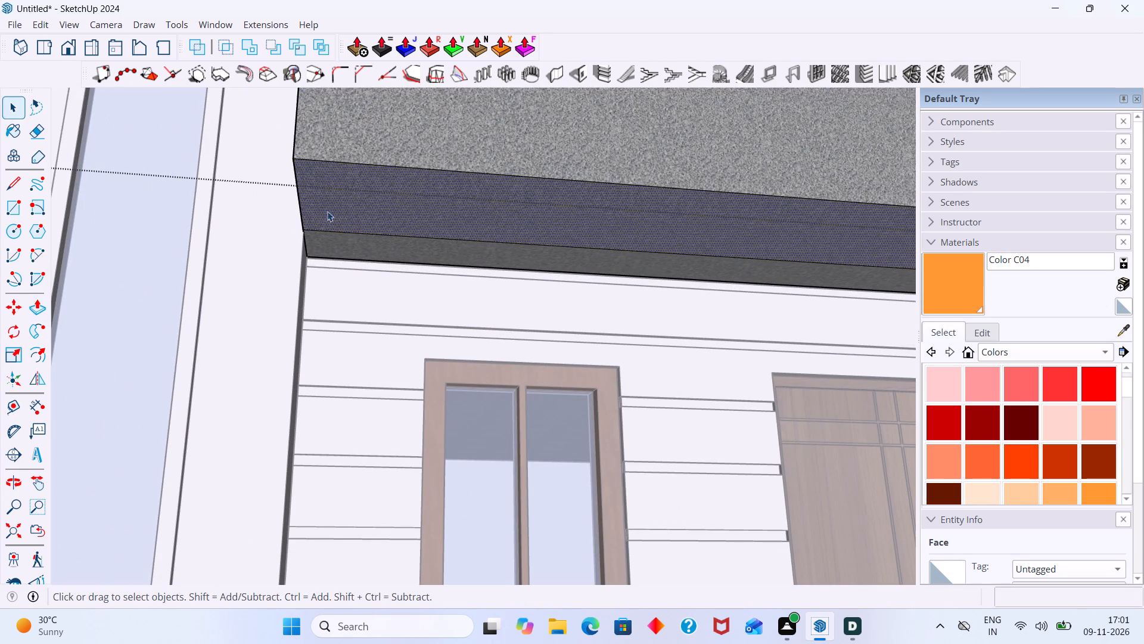
{"action": "middle_click_drag", "start_coordinate": [327, 211], "coordinate": [448, 249]}
{"action": "scroll", "coordinate": [399, 168], "scroll_direction": "up", "scroll_amount": 2}
{"action": "left_click", "coordinate": [399, 168]}
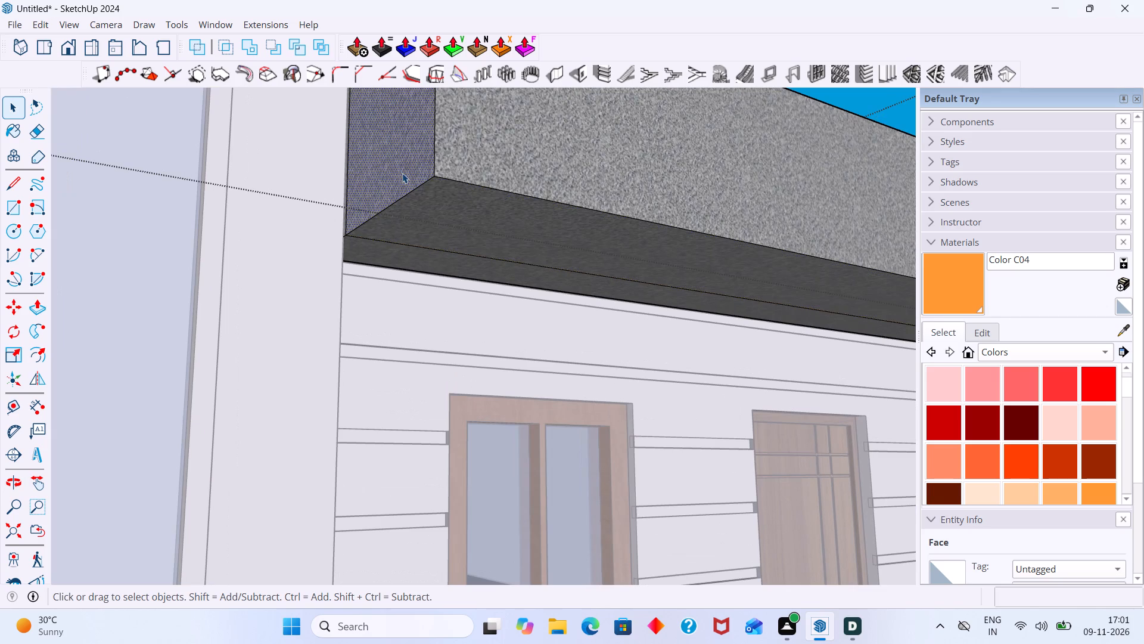
{"action": "key", "text": "p"}
{"action": "left_click", "coordinate": [403, 174]}
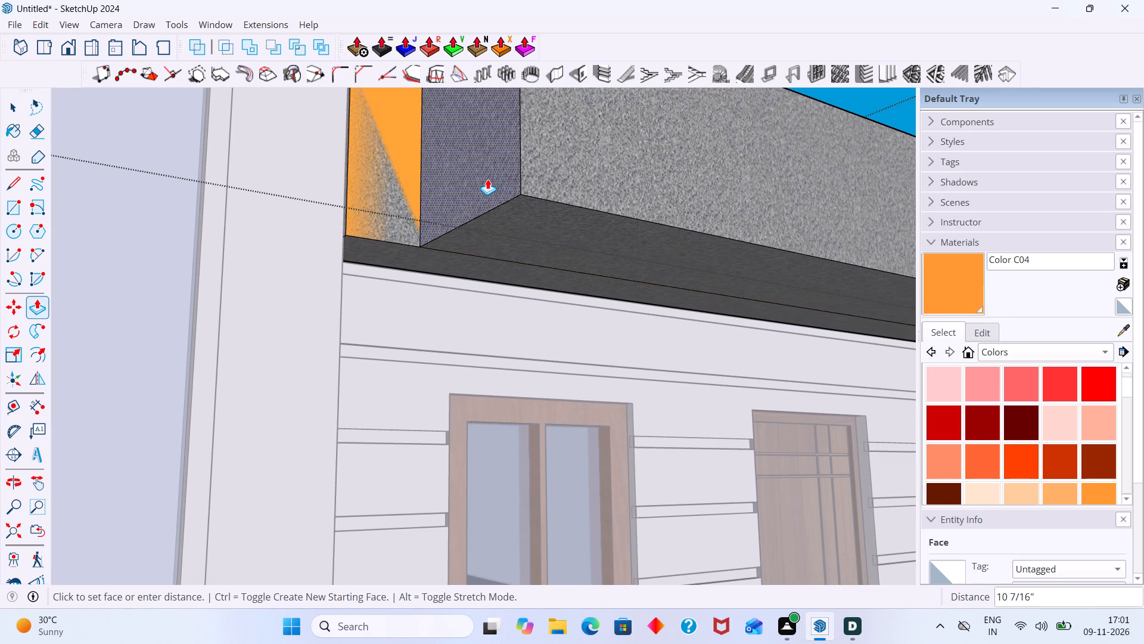
{"action": "middle_click_drag", "start_coordinate": [509, 181], "coordinate": [397, 235]}
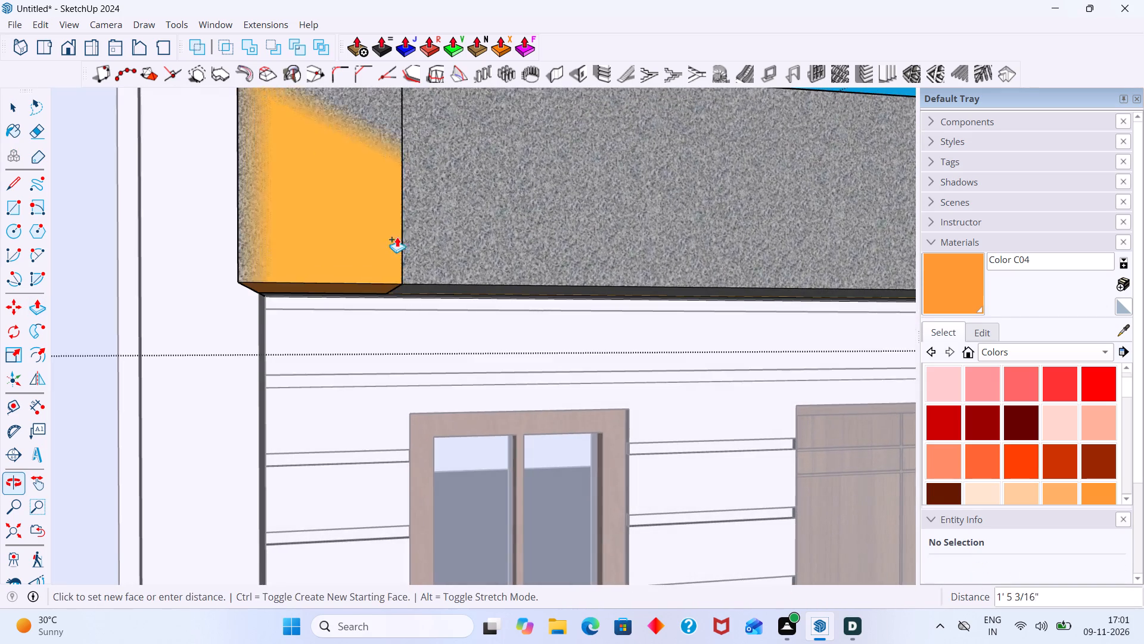
{"action": "scroll", "coordinate": [379, 270], "scroll_direction": "down", "scroll_amount": 8}
{"action": "middle_click_drag", "start_coordinate": [378, 280], "coordinate": [362, 393]}
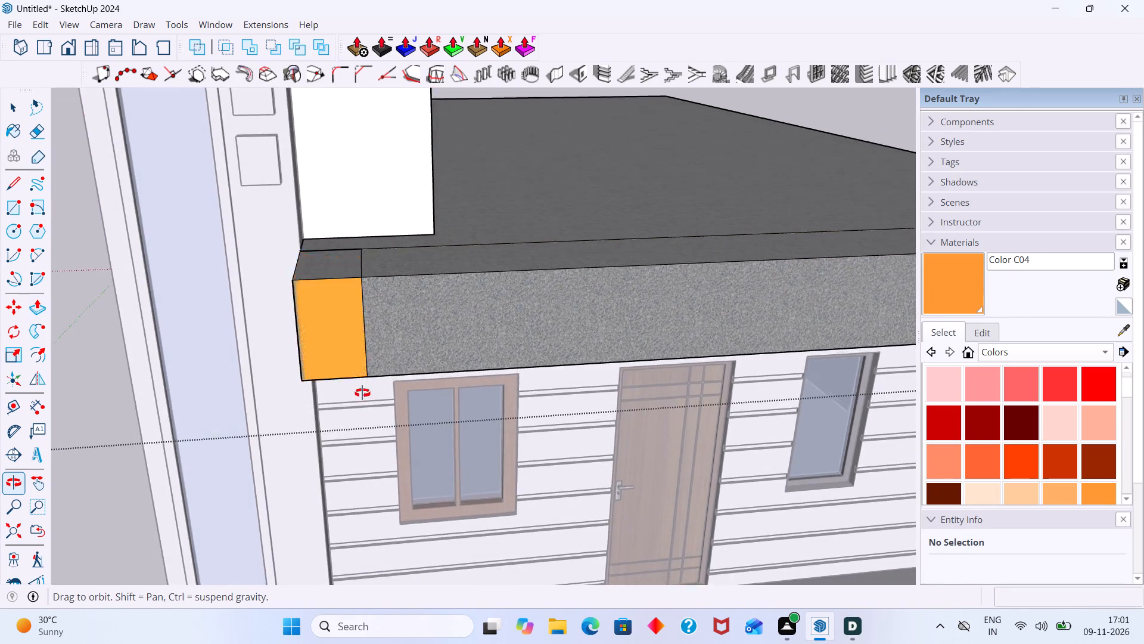
{"action": "middle_click_drag", "start_coordinate": [362, 393], "coordinate": [378, 212]}
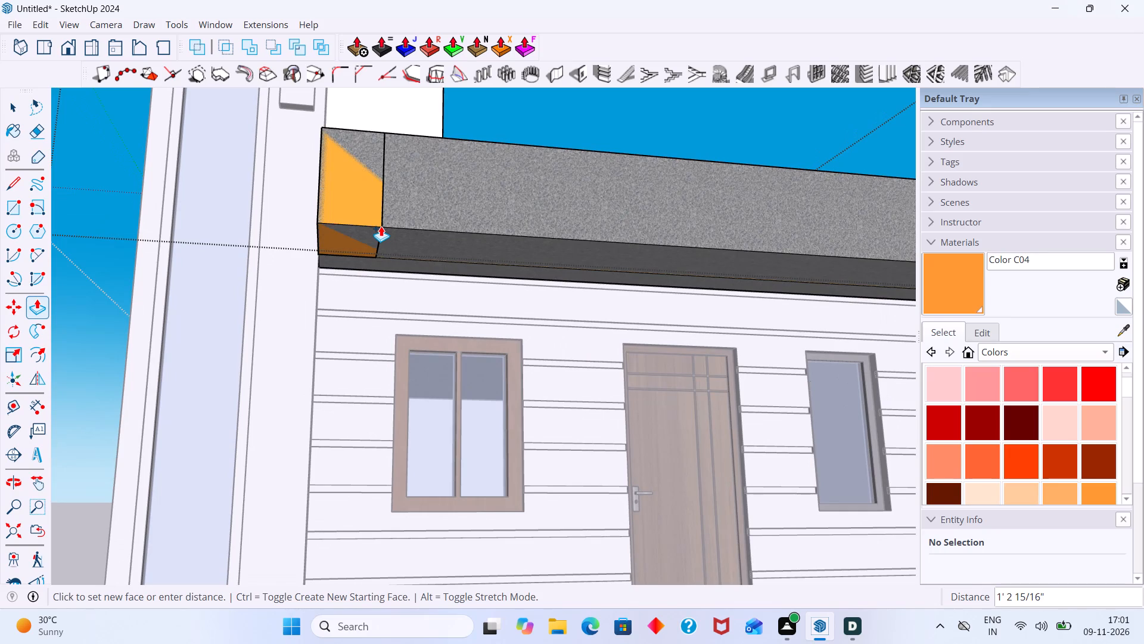
{"action": "type", "text": "1.5"}
{"action": "key", "text": "apostrophe"}
{"action": "key", "text": "Return"}
Pull the underside of the orange corner block down 8' 6" to the ledge below, forming a column beside the stair tower.
{"action": "scroll", "coordinate": [414, 286], "scroll_direction": "down", "scroll_amount": 6}
{"action": "middle_click_drag", "start_coordinate": [413, 308], "coordinate": [375, 181]}
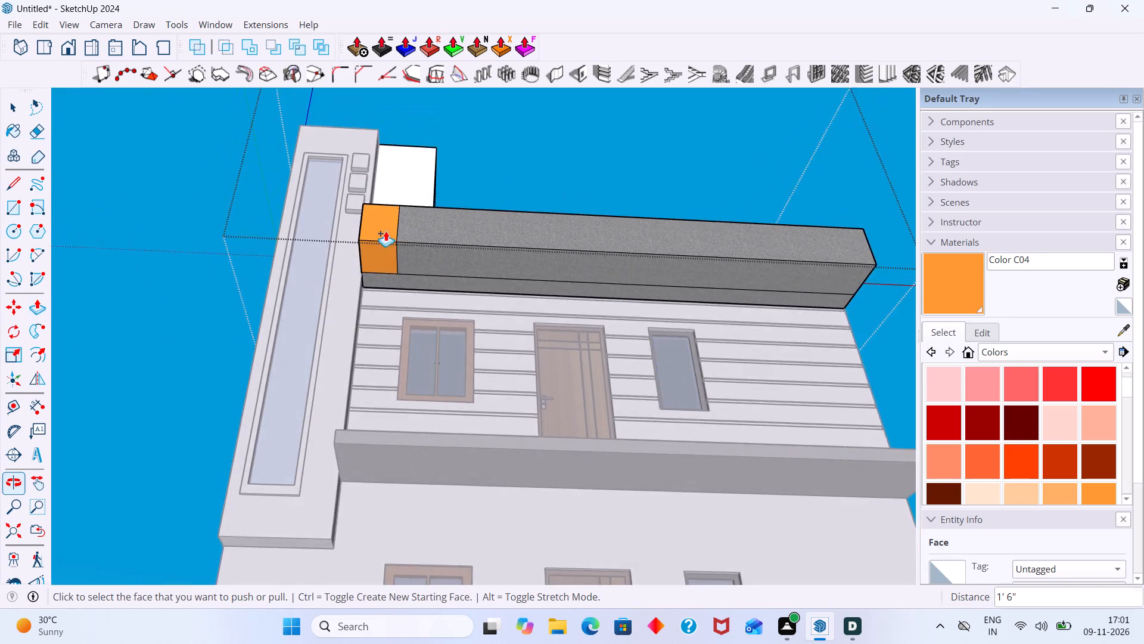
{"action": "scroll", "coordinate": [391, 286], "scroll_direction": "up", "scroll_amount": 6}
{"action": "left_click", "coordinate": [378, 250]}
{"action": "scroll", "coordinate": [368, 381], "scroll_direction": "down", "scroll_amount": 8}
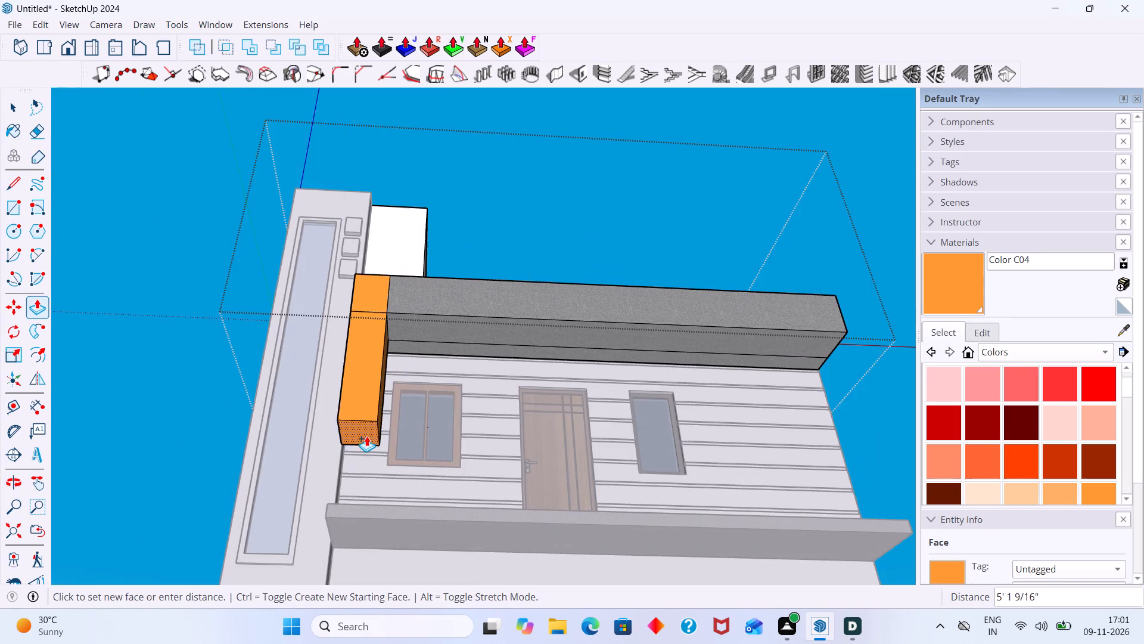
{"action": "middle_click_drag", "start_coordinate": [366, 441], "coordinate": [369, 636]}
{"action": "scroll", "coordinate": [347, 538], "scroll_direction": "up", "scroll_amount": 2}
{"action": "middle_click_drag", "start_coordinate": [368, 552], "coordinate": [456, 552]}
{"action": "left_click", "coordinate": [376, 552]}
{"action": "middle_click_drag", "start_coordinate": [459, 522], "coordinate": [578, 515]}
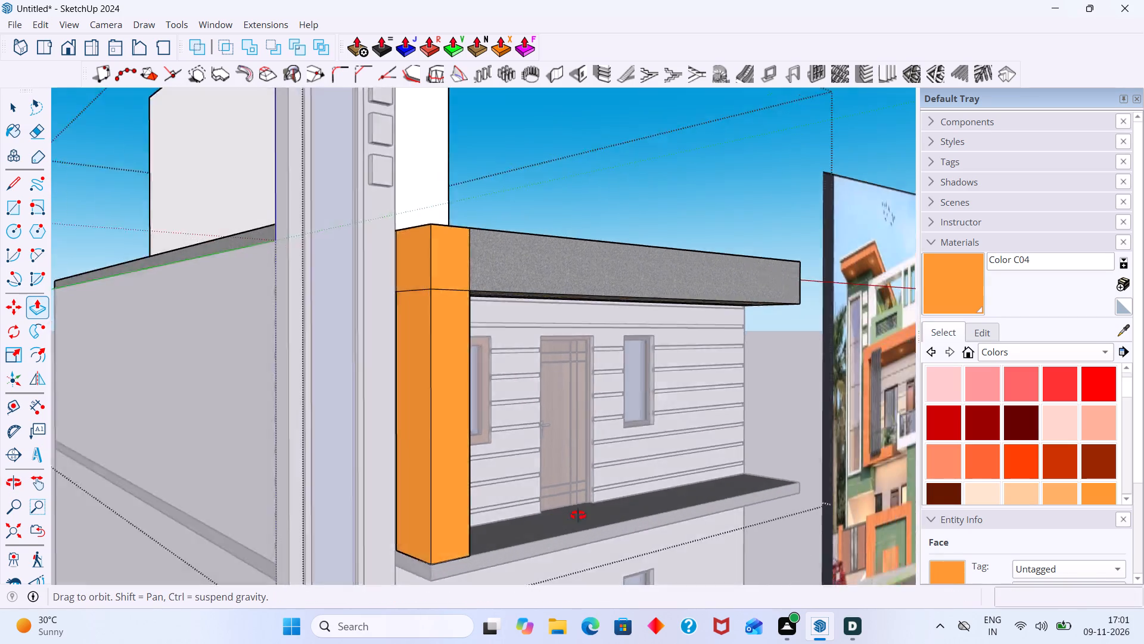
{"action": "middle_click_drag", "start_coordinate": [578, 515], "coordinate": [276, 585]}
{"action": "scroll", "coordinate": [400, 521], "scroll_direction": "down", "scroll_amount": 5}
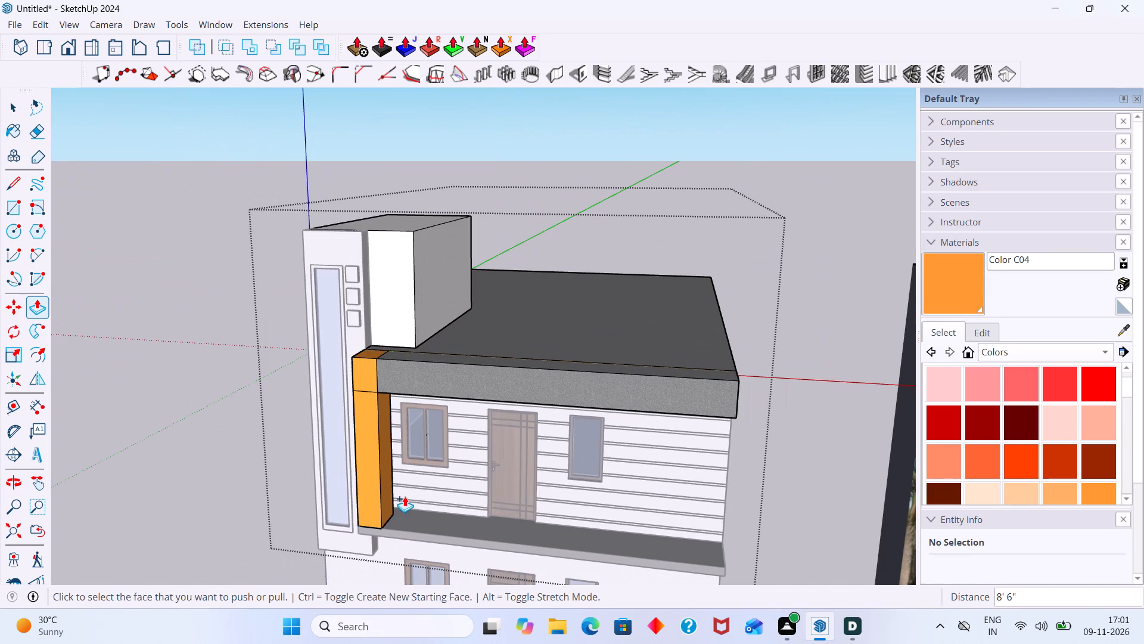
{"action": "key", "text": "space"}
Delete the dividing edges between the column and roof band on the side-by-side front faces and on the slab's top.
{"action": "middle_click_drag", "start_coordinate": [399, 395], "coordinate": [390, 488]}
{"action": "scroll", "coordinate": [421, 455], "scroll_direction": "down", "scroll_amount": 4}
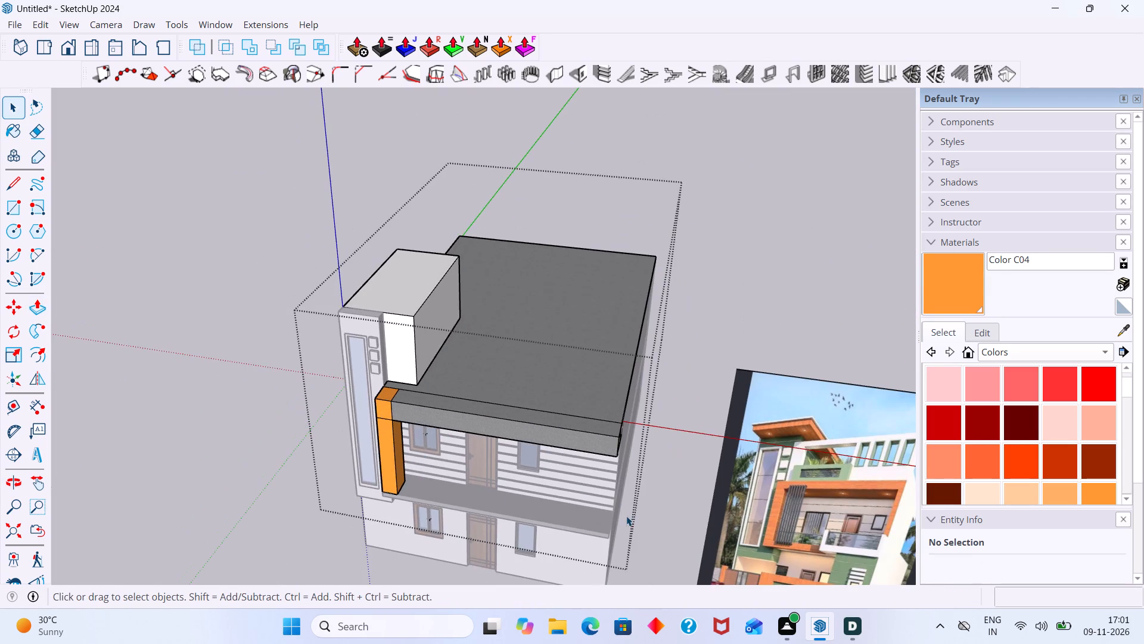
{"action": "middle_click_drag", "start_coordinate": [626, 517], "coordinate": [717, 519]}
{"action": "scroll", "coordinate": [470, 442], "scroll_direction": "up", "scroll_amount": 6}
{"action": "left_click", "coordinate": [378, 431]}
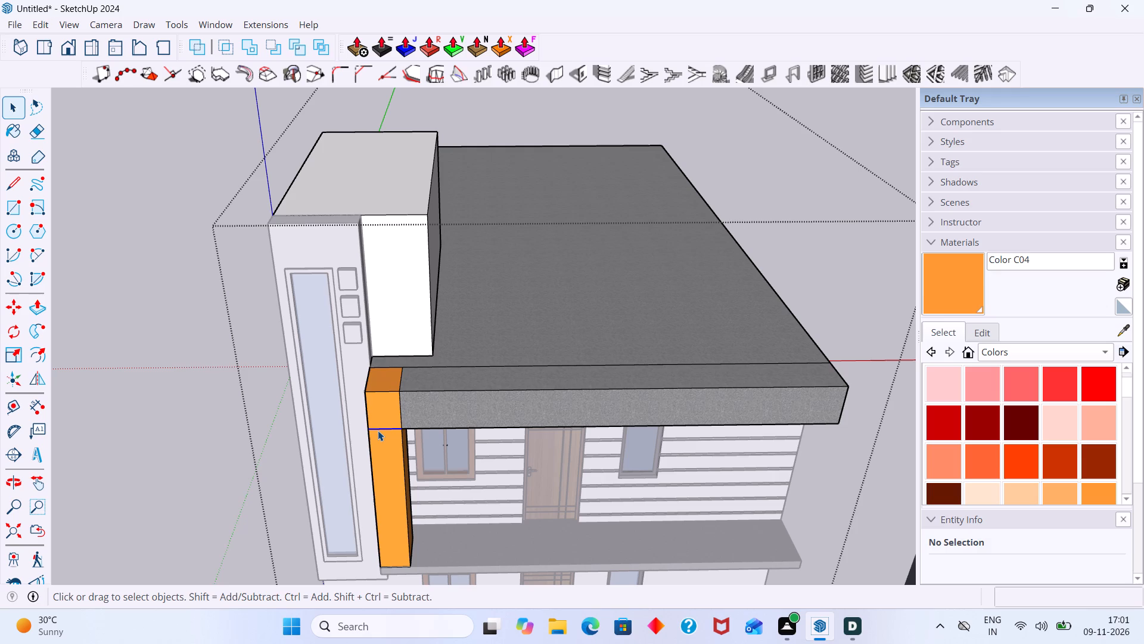
{"action": "key", "text": "Delete"}
{"action": "left_click", "coordinate": [400, 413]}
{"action": "key", "text": "Delete"}
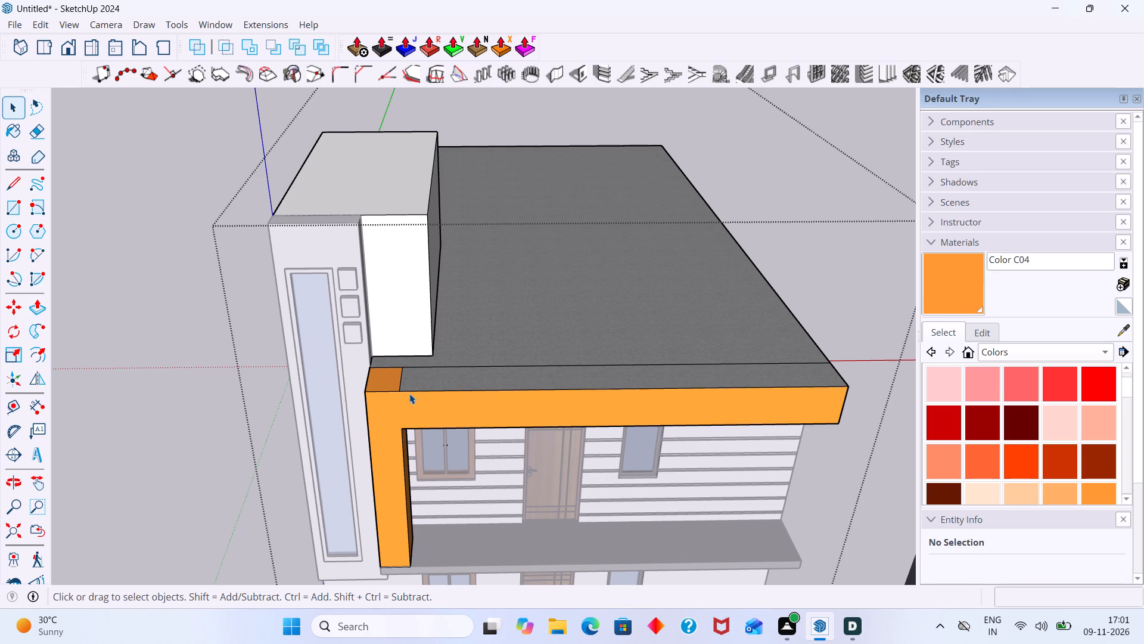
{"action": "scroll", "coordinate": [403, 392], "scroll_direction": "up", "scroll_amount": 4}
{"action": "left_click", "coordinate": [403, 373]}
{"action": "left_click", "coordinate": [401, 373]}
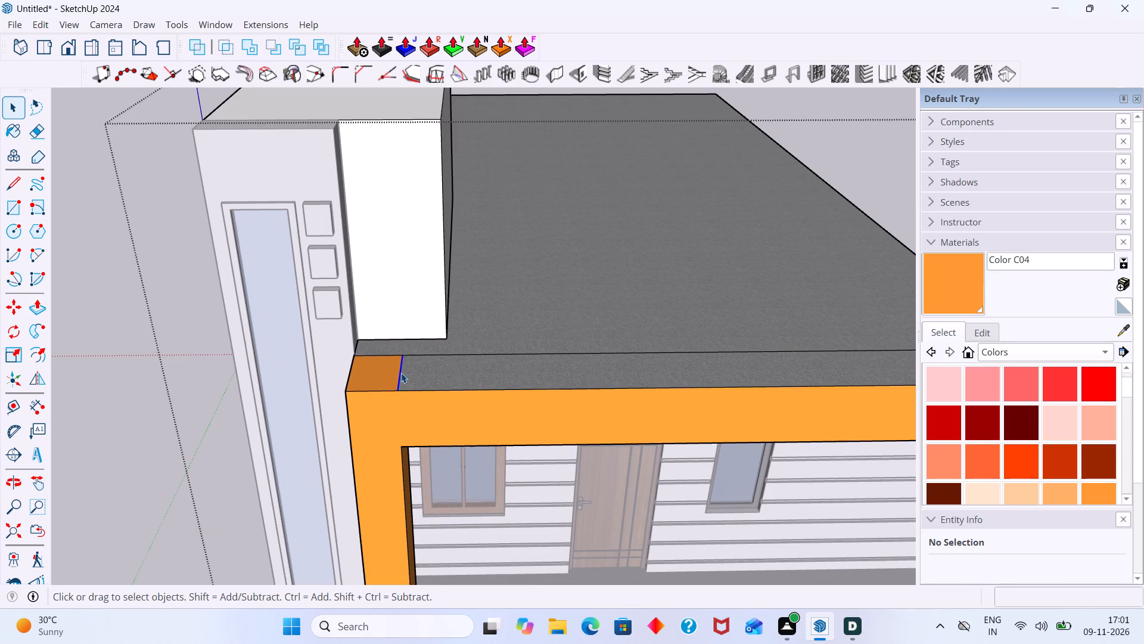
{"action": "key", "text": "Delete"}
Leave the roof slab's group and examine the orange band and column against the reference elevation image.
{"action": "scroll", "coordinate": [403, 384], "scroll_direction": "down", "scroll_amount": 14}
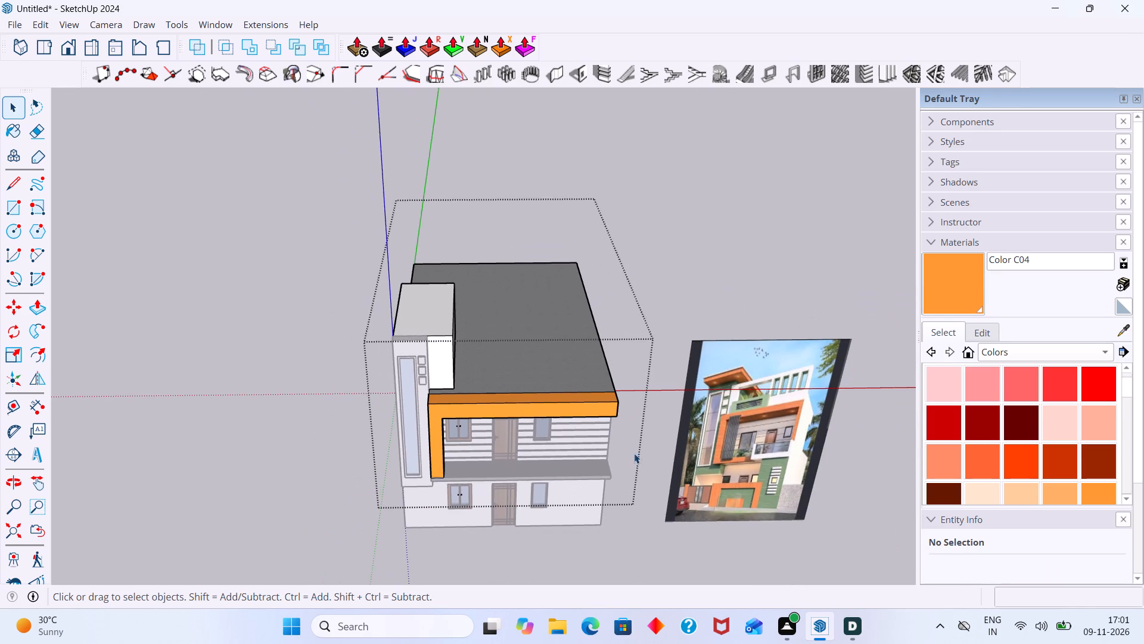
{"action": "scroll", "coordinate": [623, 479], "scroll_direction": "up", "scroll_amount": 2}
{"action": "middle_click_drag", "start_coordinate": [620, 478], "coordinate": [623, 409]}
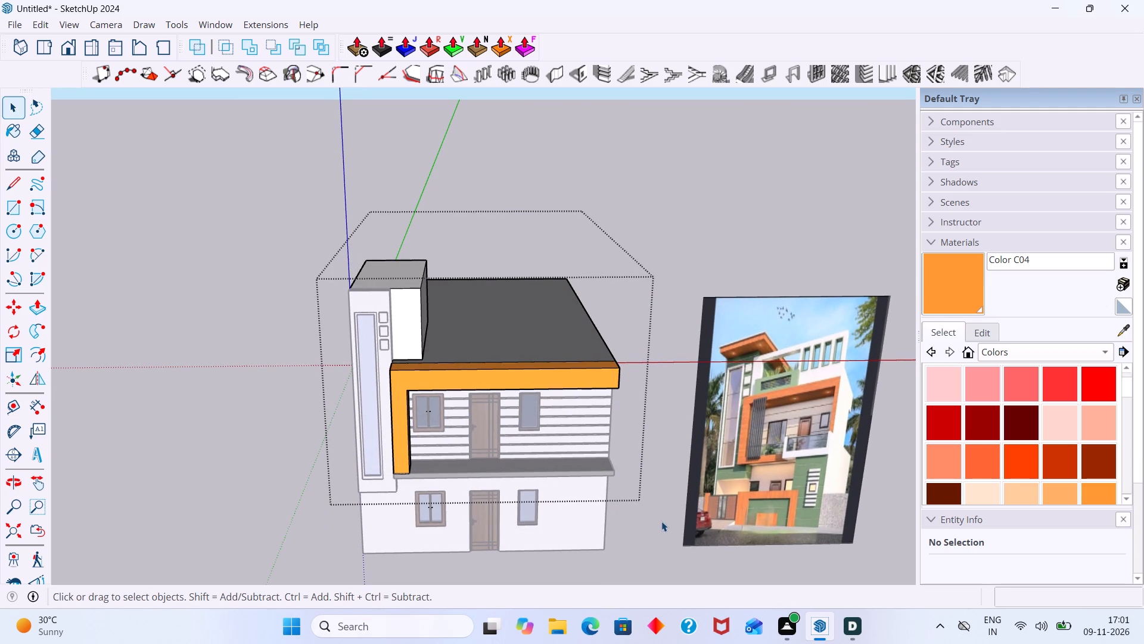
{"action": "left_click", "coordinate": [661, 524]}
{"action": "middle_click_drag", "start_coordinate": [439, 472], "coordinate": [424, 332]}
{"action": "middle_click_drag", "start_coordinate": [426, 494], "coordinate": [409, 398]}
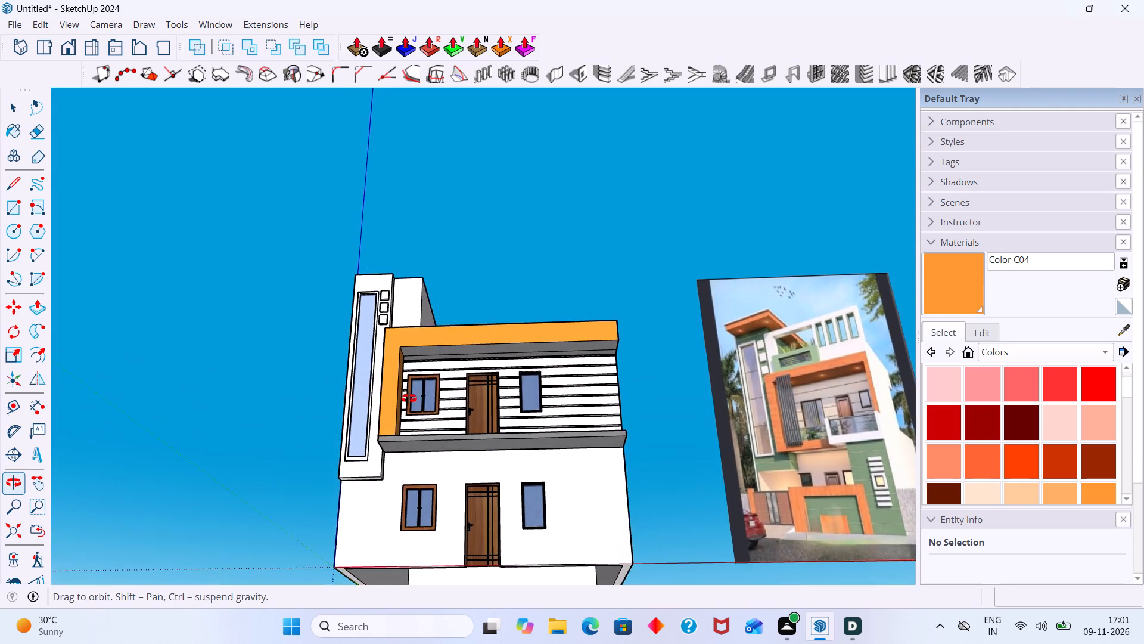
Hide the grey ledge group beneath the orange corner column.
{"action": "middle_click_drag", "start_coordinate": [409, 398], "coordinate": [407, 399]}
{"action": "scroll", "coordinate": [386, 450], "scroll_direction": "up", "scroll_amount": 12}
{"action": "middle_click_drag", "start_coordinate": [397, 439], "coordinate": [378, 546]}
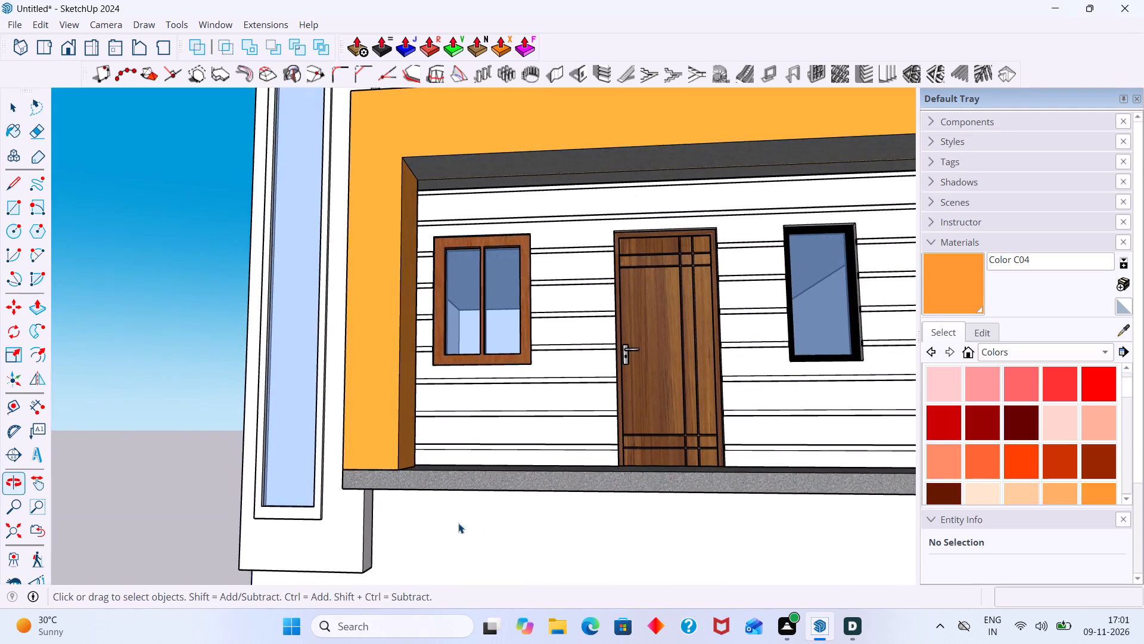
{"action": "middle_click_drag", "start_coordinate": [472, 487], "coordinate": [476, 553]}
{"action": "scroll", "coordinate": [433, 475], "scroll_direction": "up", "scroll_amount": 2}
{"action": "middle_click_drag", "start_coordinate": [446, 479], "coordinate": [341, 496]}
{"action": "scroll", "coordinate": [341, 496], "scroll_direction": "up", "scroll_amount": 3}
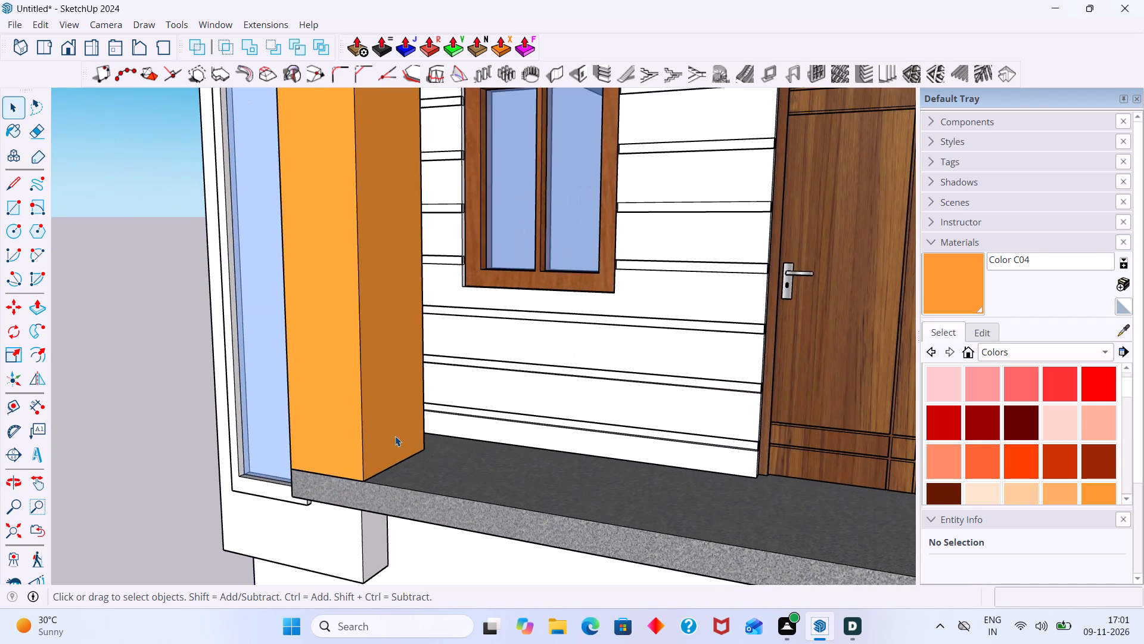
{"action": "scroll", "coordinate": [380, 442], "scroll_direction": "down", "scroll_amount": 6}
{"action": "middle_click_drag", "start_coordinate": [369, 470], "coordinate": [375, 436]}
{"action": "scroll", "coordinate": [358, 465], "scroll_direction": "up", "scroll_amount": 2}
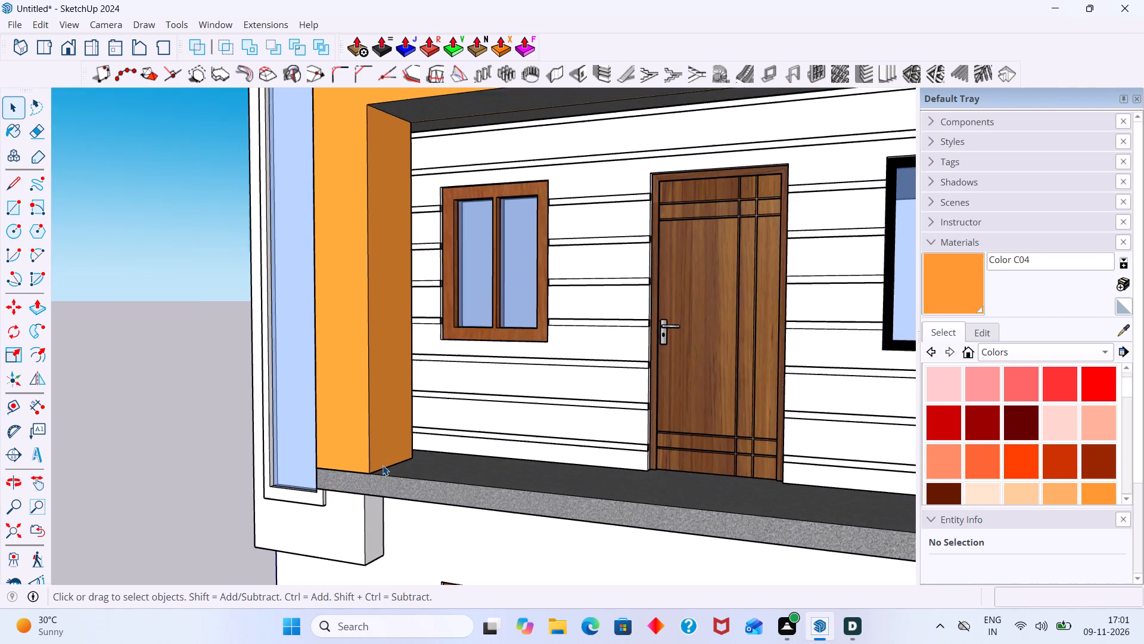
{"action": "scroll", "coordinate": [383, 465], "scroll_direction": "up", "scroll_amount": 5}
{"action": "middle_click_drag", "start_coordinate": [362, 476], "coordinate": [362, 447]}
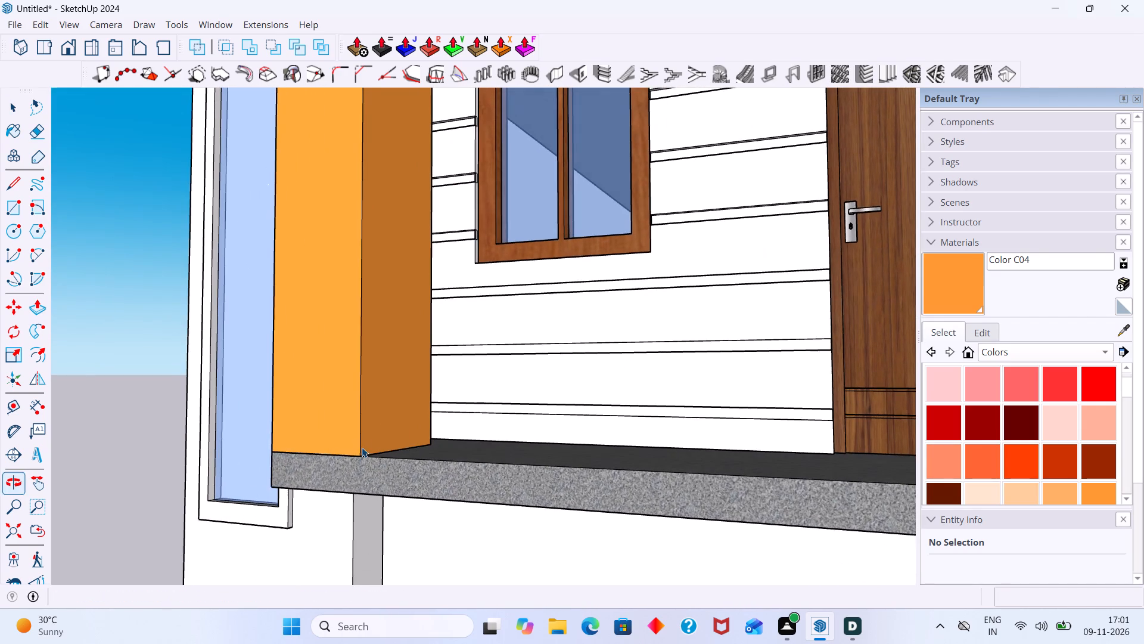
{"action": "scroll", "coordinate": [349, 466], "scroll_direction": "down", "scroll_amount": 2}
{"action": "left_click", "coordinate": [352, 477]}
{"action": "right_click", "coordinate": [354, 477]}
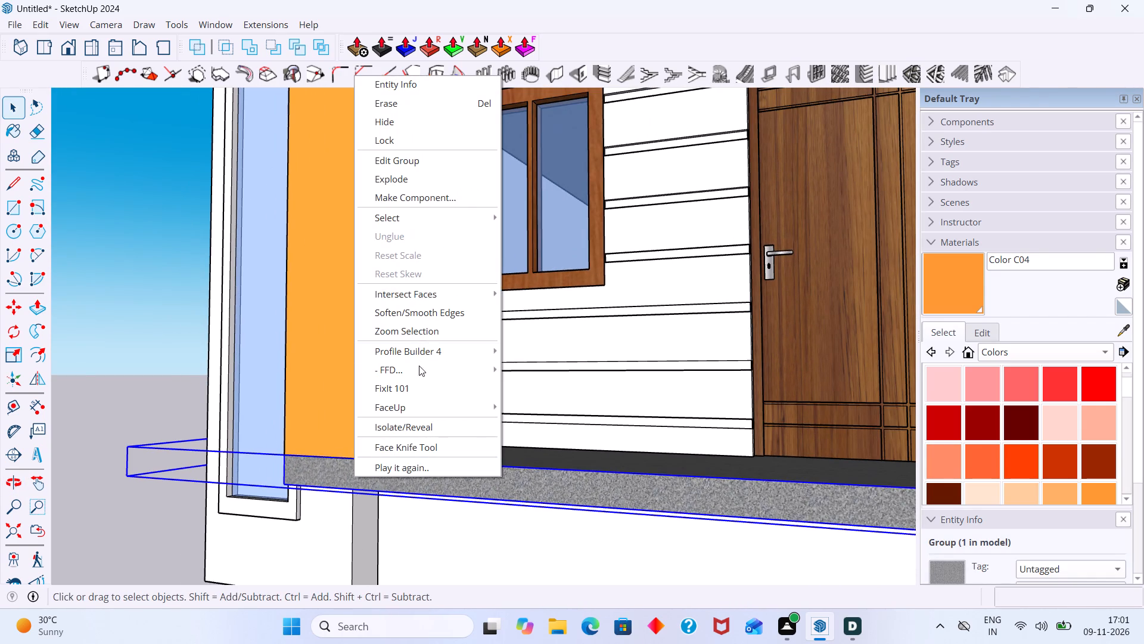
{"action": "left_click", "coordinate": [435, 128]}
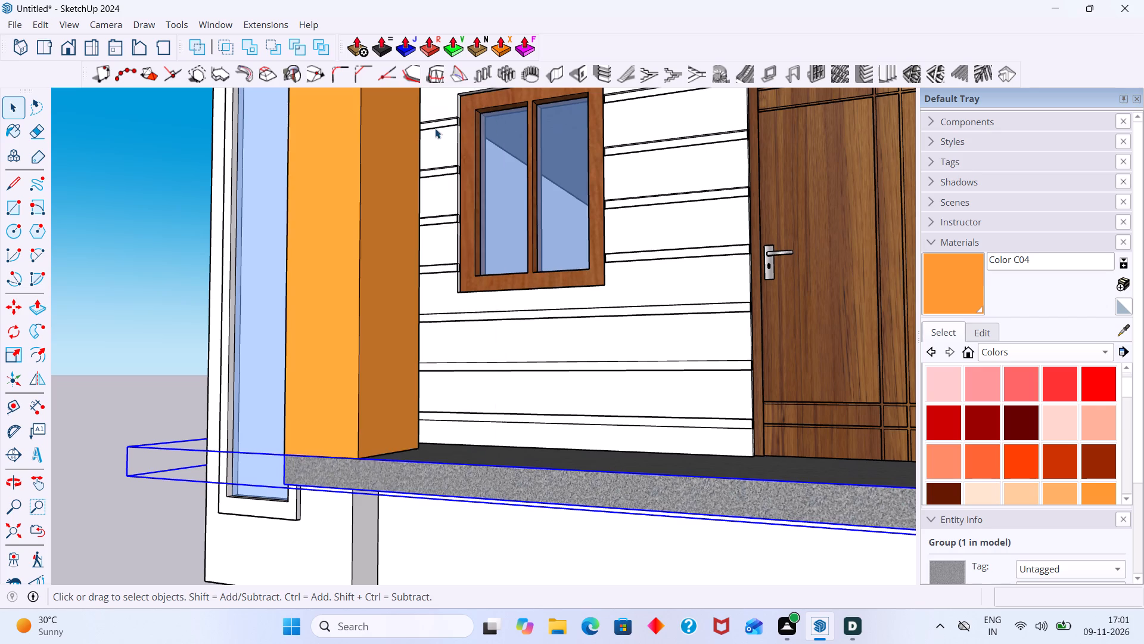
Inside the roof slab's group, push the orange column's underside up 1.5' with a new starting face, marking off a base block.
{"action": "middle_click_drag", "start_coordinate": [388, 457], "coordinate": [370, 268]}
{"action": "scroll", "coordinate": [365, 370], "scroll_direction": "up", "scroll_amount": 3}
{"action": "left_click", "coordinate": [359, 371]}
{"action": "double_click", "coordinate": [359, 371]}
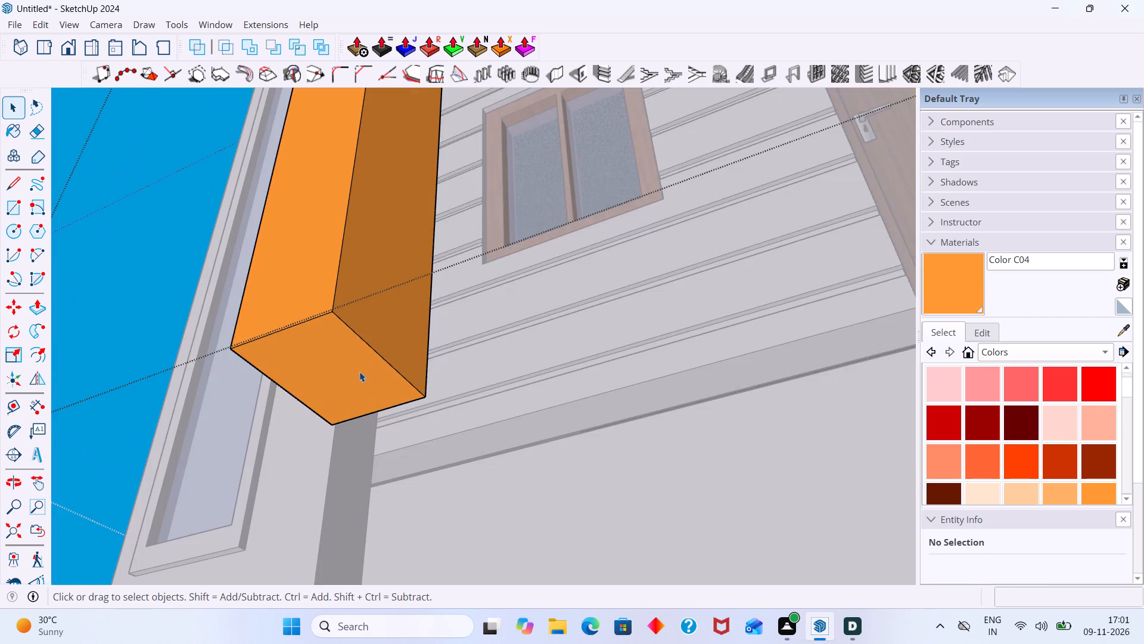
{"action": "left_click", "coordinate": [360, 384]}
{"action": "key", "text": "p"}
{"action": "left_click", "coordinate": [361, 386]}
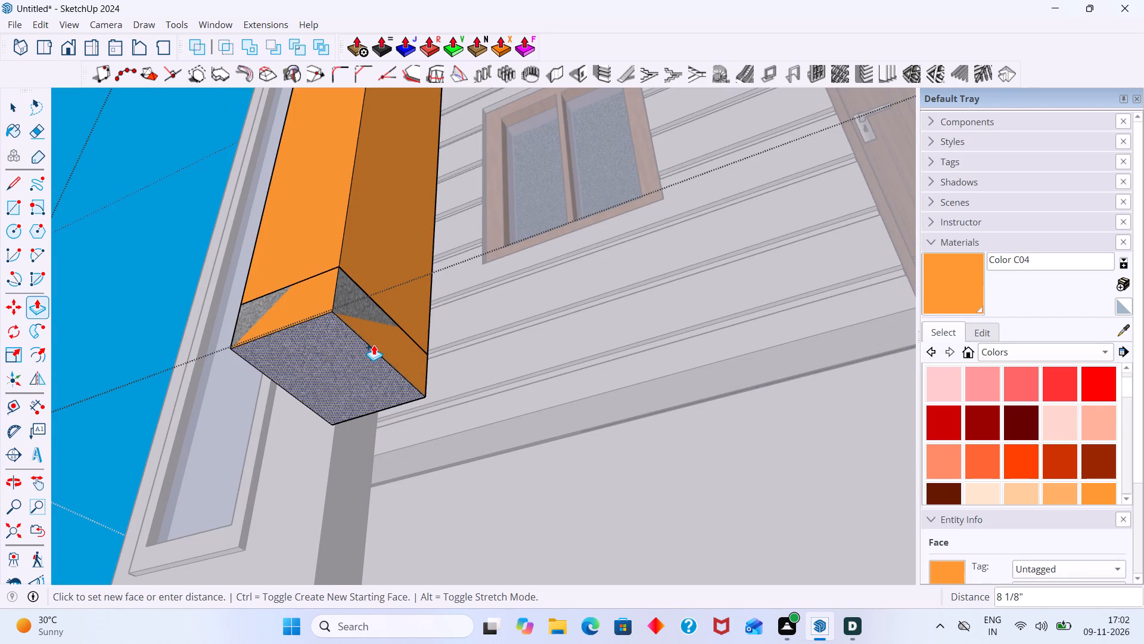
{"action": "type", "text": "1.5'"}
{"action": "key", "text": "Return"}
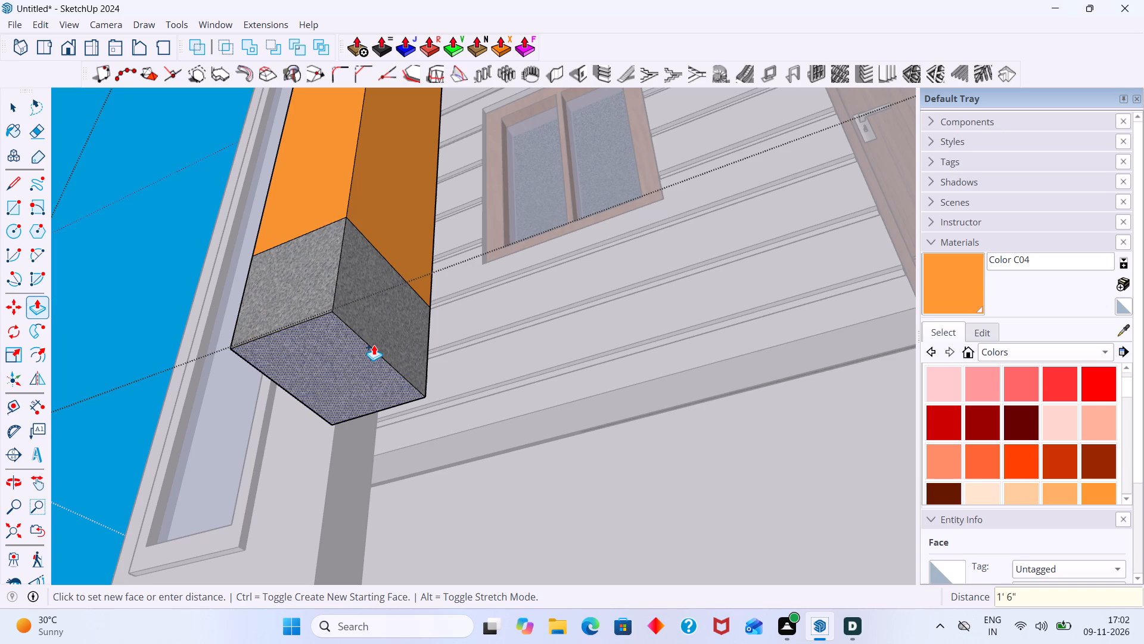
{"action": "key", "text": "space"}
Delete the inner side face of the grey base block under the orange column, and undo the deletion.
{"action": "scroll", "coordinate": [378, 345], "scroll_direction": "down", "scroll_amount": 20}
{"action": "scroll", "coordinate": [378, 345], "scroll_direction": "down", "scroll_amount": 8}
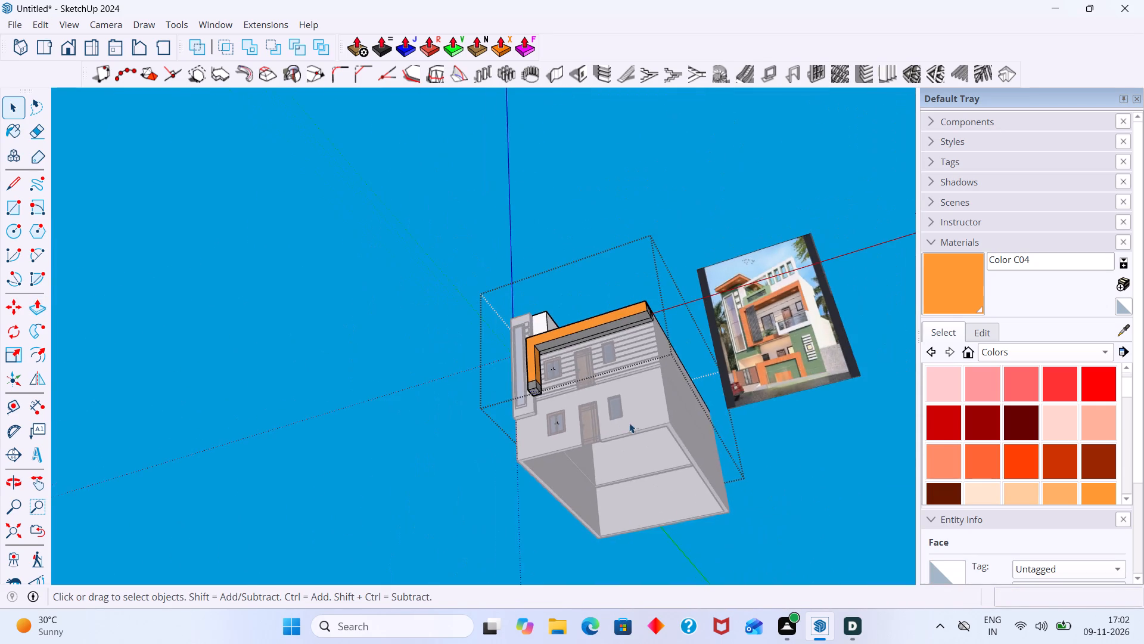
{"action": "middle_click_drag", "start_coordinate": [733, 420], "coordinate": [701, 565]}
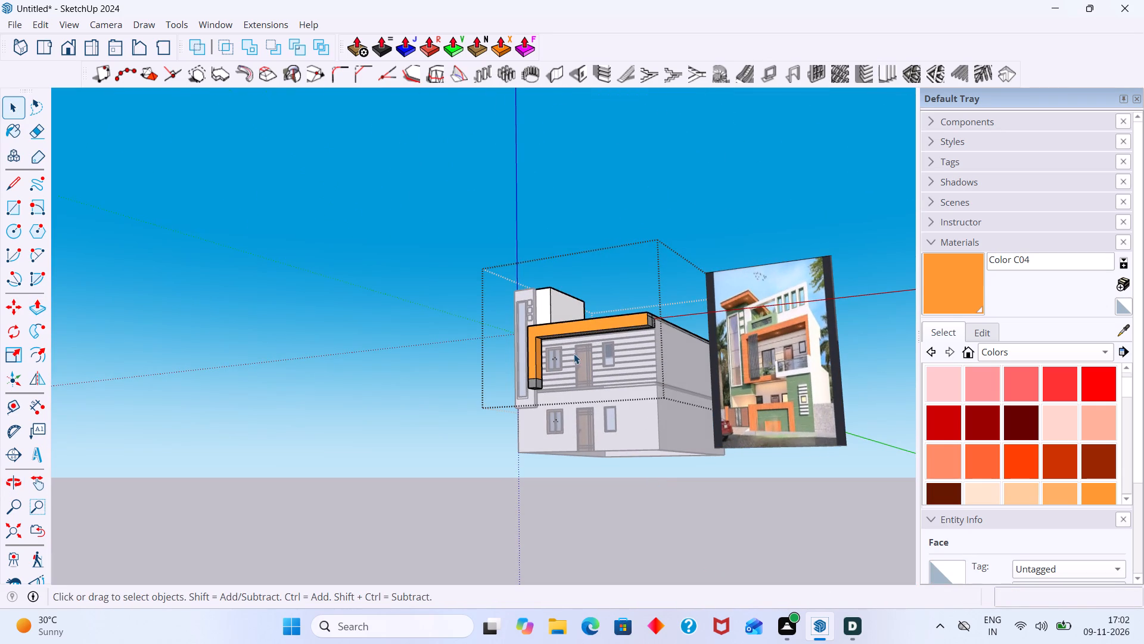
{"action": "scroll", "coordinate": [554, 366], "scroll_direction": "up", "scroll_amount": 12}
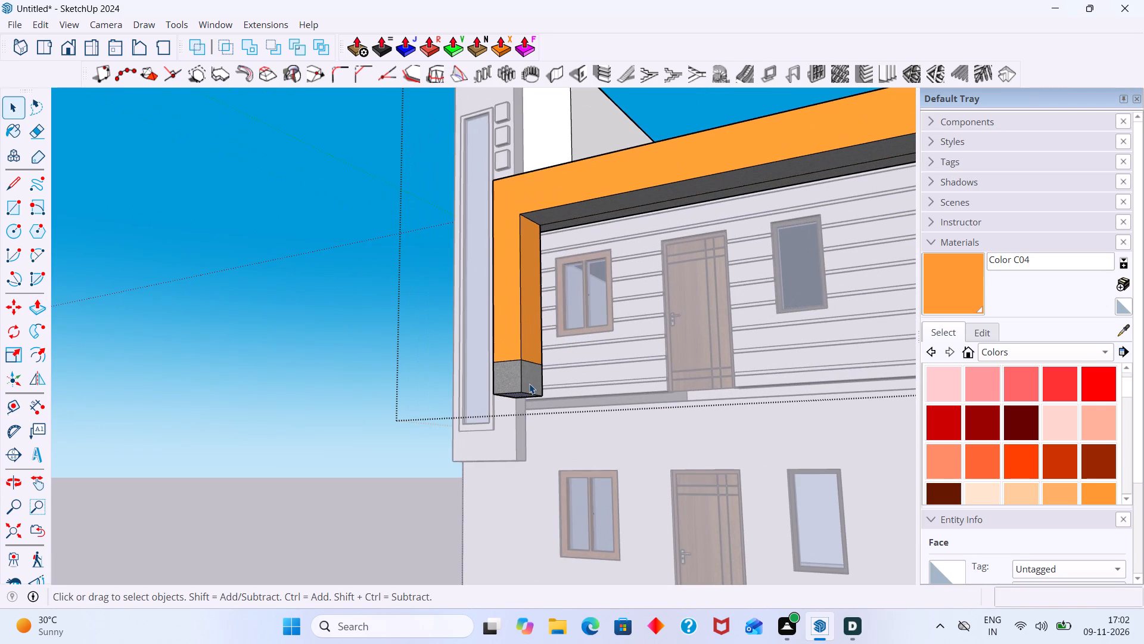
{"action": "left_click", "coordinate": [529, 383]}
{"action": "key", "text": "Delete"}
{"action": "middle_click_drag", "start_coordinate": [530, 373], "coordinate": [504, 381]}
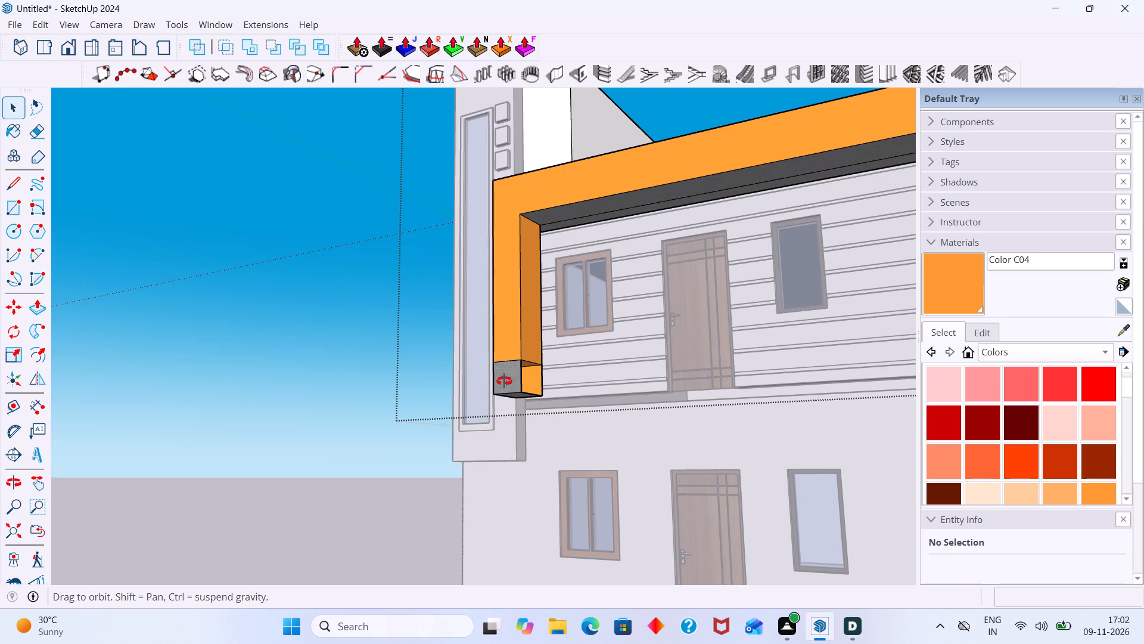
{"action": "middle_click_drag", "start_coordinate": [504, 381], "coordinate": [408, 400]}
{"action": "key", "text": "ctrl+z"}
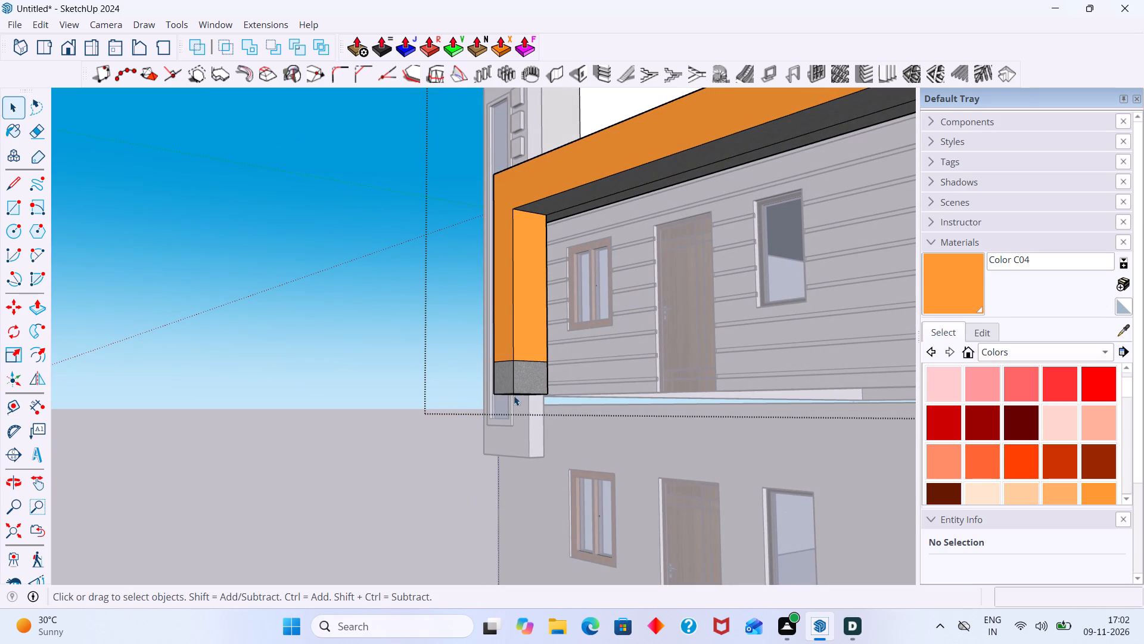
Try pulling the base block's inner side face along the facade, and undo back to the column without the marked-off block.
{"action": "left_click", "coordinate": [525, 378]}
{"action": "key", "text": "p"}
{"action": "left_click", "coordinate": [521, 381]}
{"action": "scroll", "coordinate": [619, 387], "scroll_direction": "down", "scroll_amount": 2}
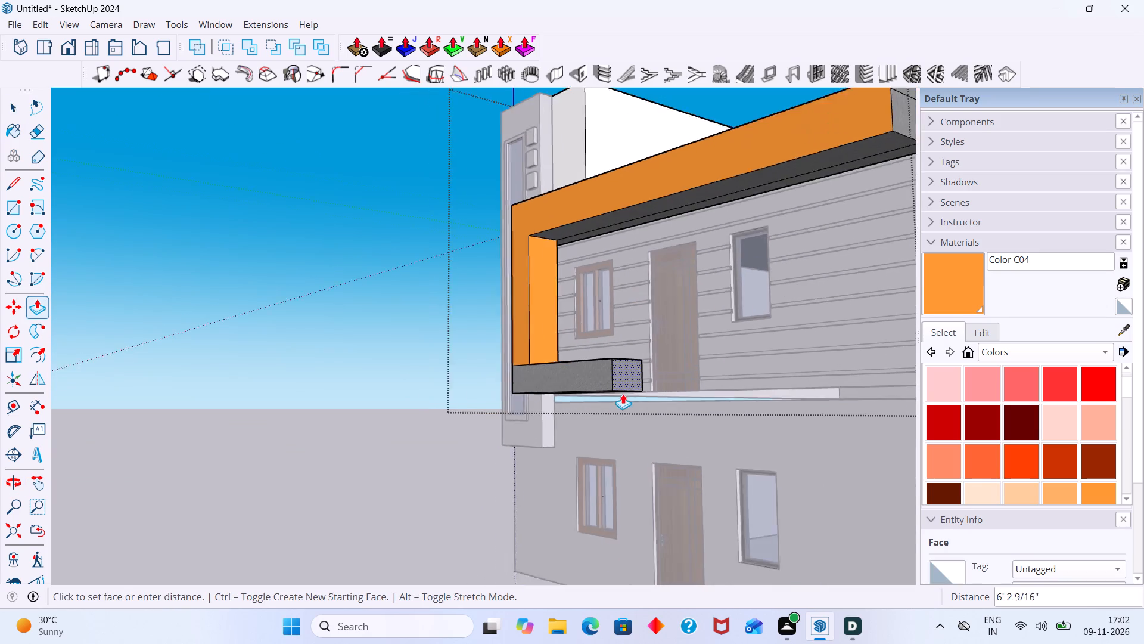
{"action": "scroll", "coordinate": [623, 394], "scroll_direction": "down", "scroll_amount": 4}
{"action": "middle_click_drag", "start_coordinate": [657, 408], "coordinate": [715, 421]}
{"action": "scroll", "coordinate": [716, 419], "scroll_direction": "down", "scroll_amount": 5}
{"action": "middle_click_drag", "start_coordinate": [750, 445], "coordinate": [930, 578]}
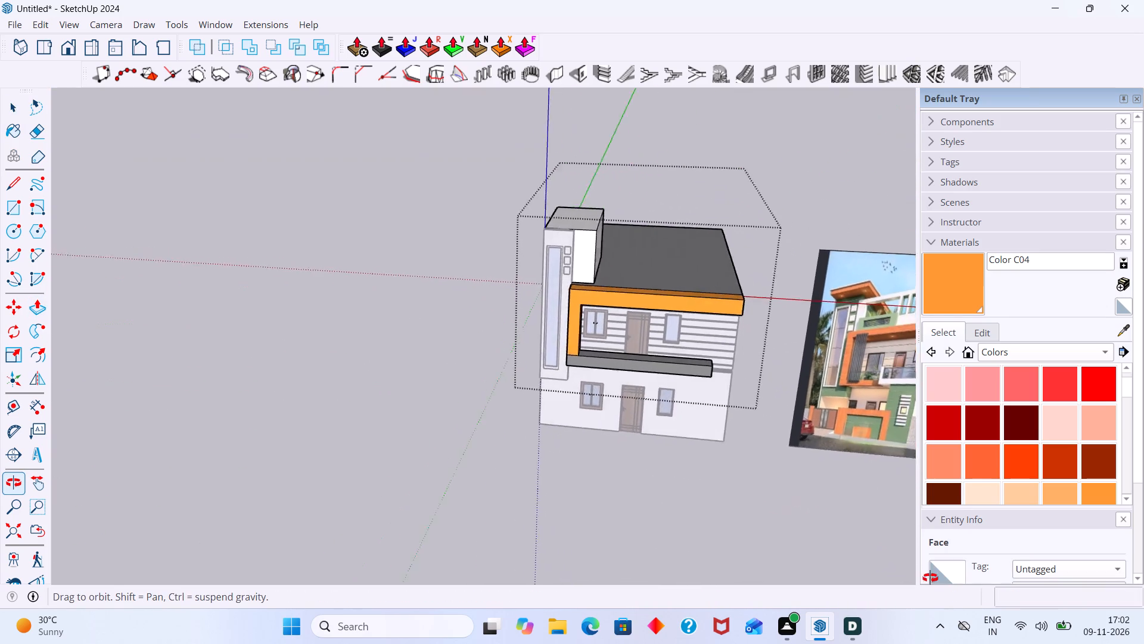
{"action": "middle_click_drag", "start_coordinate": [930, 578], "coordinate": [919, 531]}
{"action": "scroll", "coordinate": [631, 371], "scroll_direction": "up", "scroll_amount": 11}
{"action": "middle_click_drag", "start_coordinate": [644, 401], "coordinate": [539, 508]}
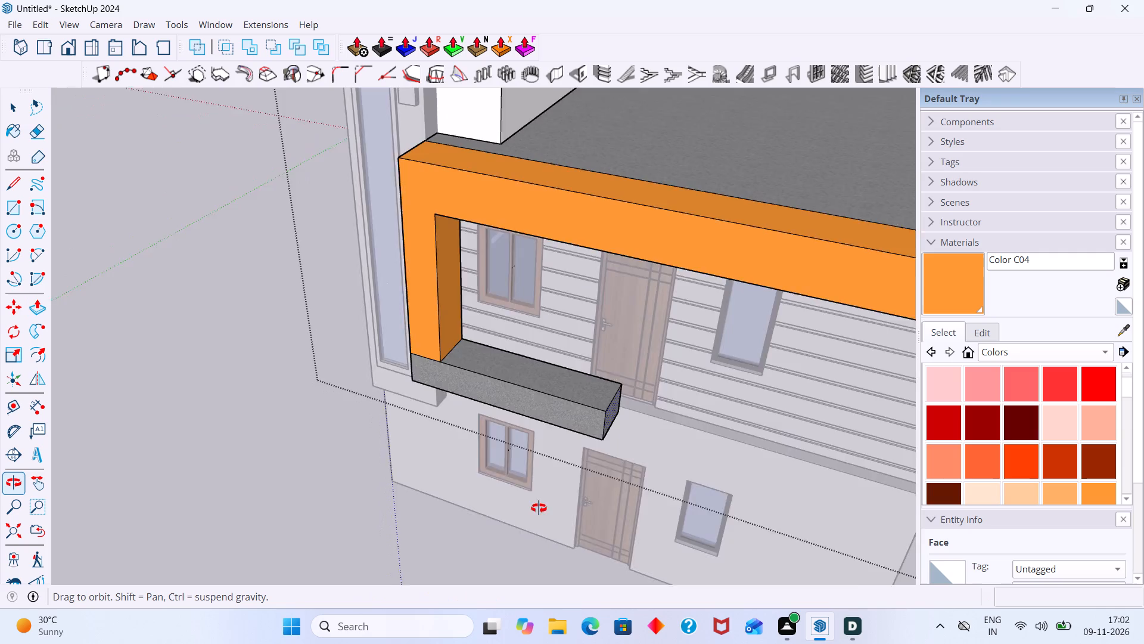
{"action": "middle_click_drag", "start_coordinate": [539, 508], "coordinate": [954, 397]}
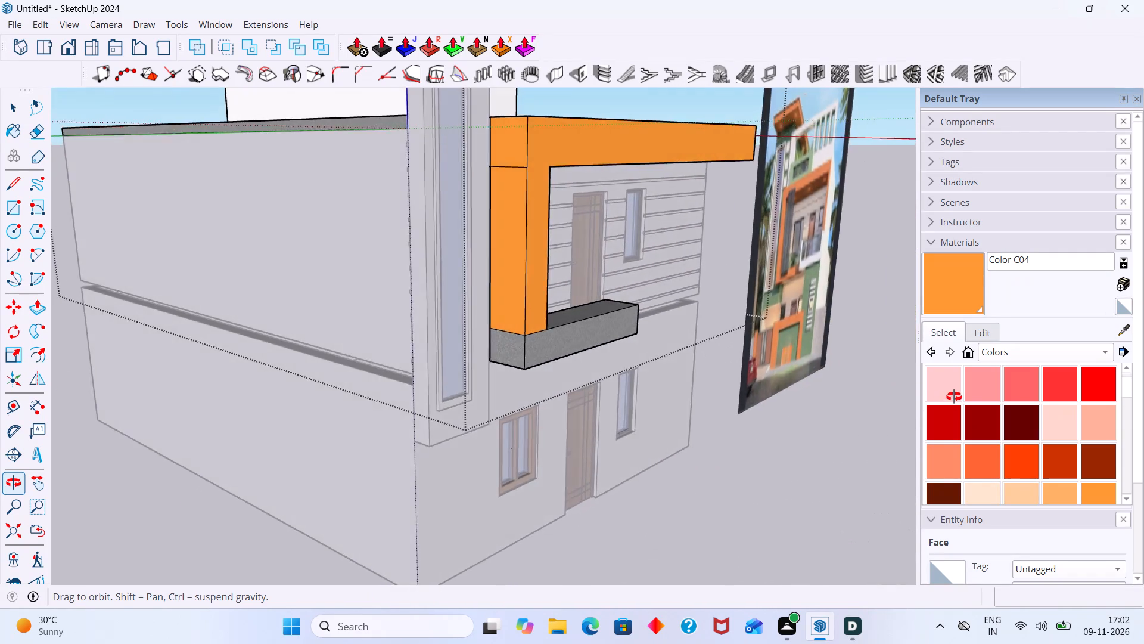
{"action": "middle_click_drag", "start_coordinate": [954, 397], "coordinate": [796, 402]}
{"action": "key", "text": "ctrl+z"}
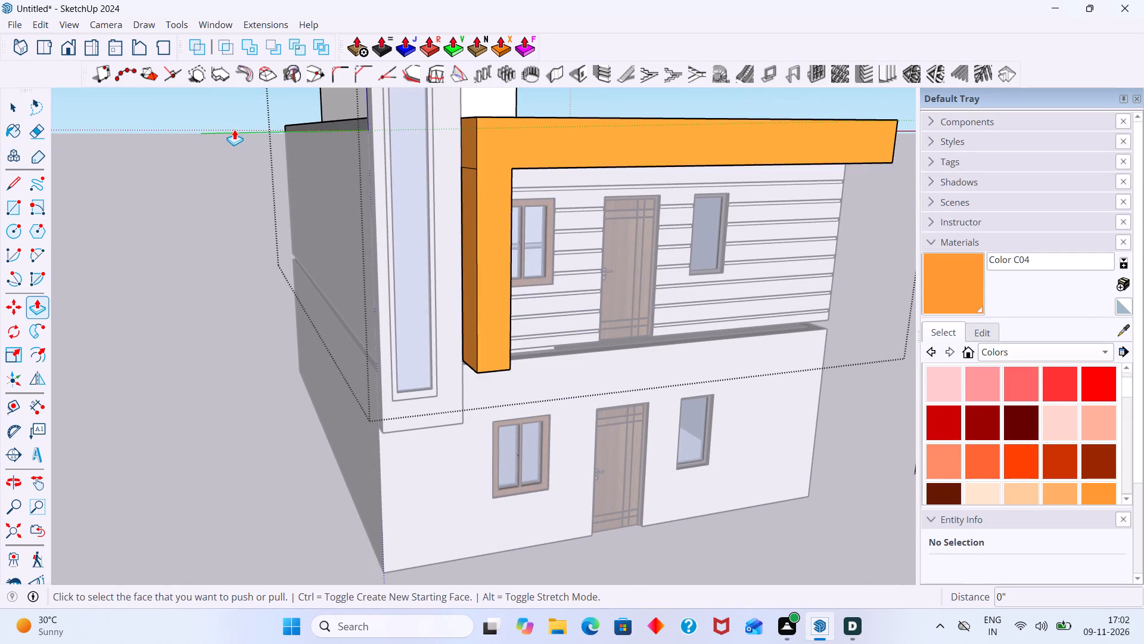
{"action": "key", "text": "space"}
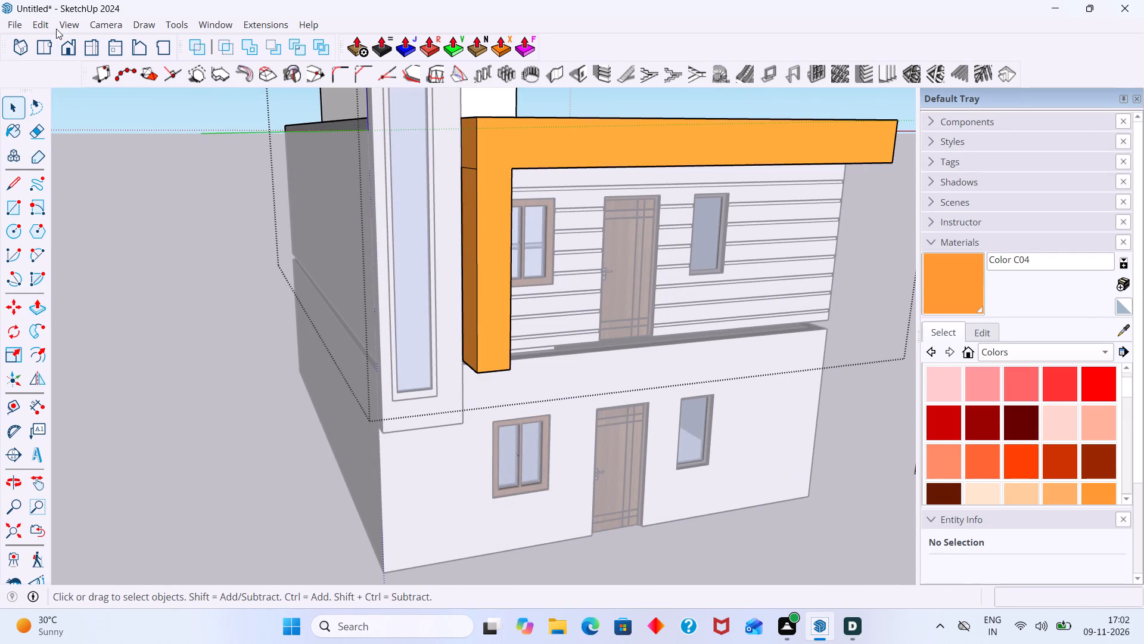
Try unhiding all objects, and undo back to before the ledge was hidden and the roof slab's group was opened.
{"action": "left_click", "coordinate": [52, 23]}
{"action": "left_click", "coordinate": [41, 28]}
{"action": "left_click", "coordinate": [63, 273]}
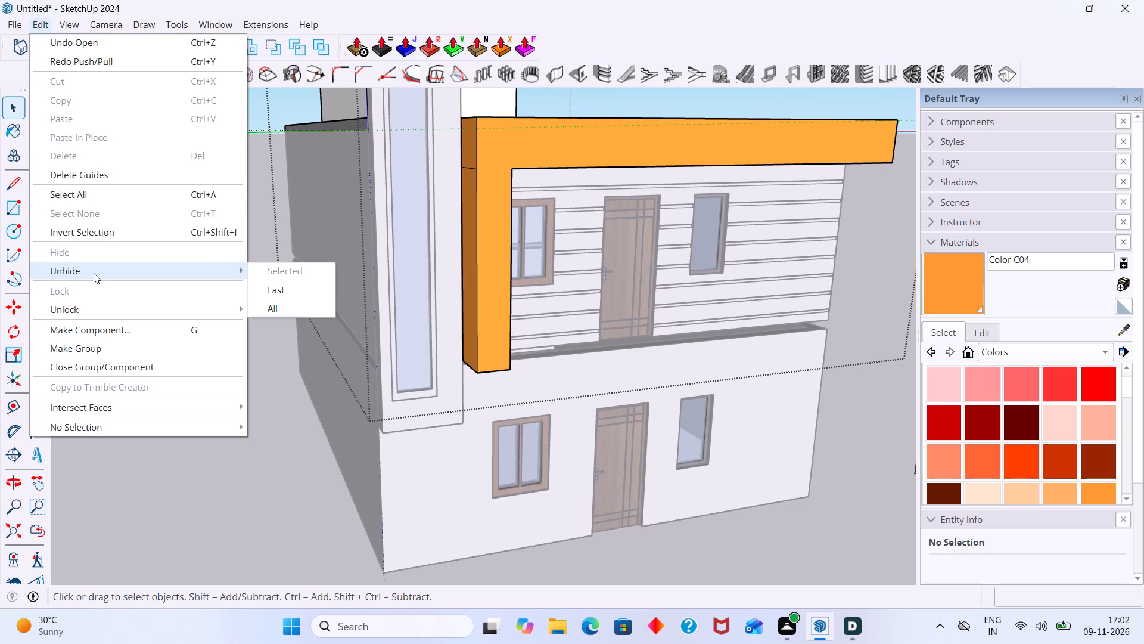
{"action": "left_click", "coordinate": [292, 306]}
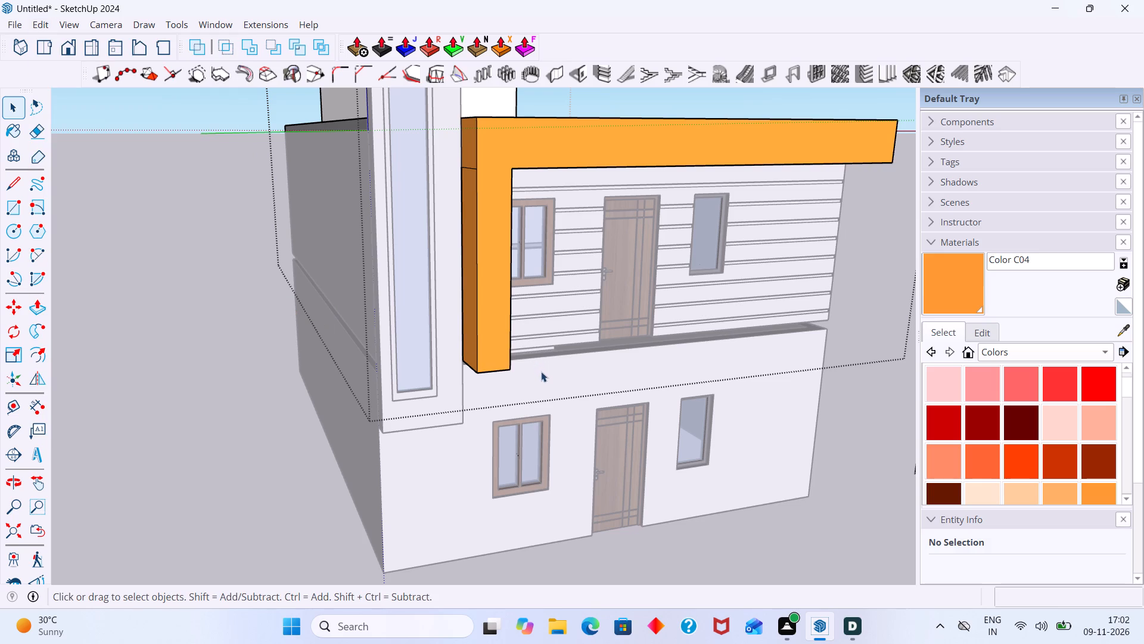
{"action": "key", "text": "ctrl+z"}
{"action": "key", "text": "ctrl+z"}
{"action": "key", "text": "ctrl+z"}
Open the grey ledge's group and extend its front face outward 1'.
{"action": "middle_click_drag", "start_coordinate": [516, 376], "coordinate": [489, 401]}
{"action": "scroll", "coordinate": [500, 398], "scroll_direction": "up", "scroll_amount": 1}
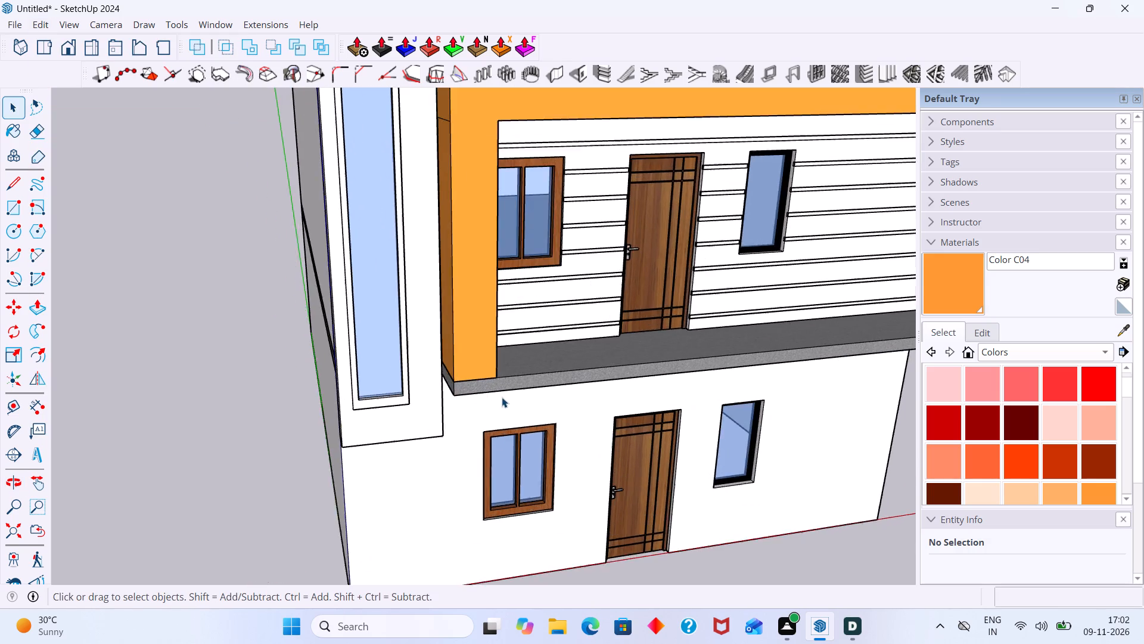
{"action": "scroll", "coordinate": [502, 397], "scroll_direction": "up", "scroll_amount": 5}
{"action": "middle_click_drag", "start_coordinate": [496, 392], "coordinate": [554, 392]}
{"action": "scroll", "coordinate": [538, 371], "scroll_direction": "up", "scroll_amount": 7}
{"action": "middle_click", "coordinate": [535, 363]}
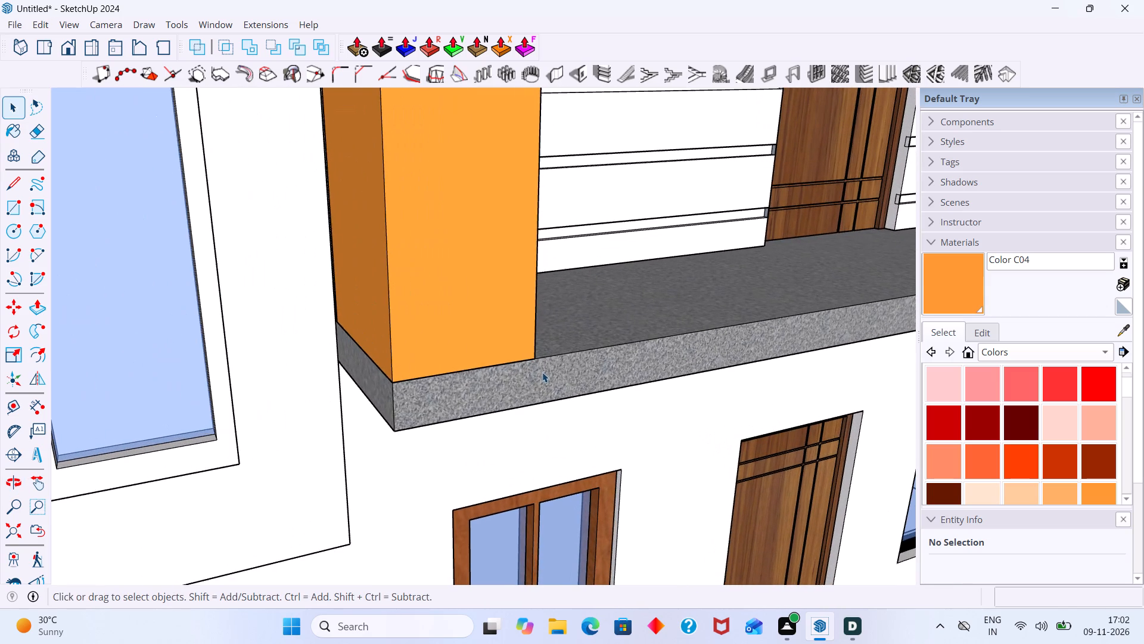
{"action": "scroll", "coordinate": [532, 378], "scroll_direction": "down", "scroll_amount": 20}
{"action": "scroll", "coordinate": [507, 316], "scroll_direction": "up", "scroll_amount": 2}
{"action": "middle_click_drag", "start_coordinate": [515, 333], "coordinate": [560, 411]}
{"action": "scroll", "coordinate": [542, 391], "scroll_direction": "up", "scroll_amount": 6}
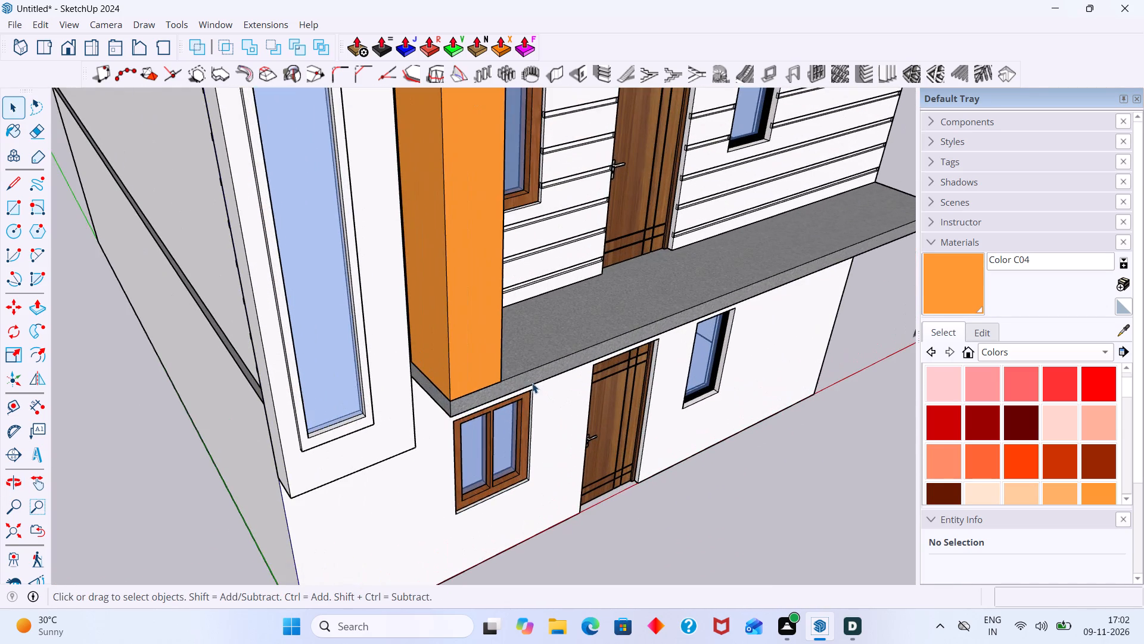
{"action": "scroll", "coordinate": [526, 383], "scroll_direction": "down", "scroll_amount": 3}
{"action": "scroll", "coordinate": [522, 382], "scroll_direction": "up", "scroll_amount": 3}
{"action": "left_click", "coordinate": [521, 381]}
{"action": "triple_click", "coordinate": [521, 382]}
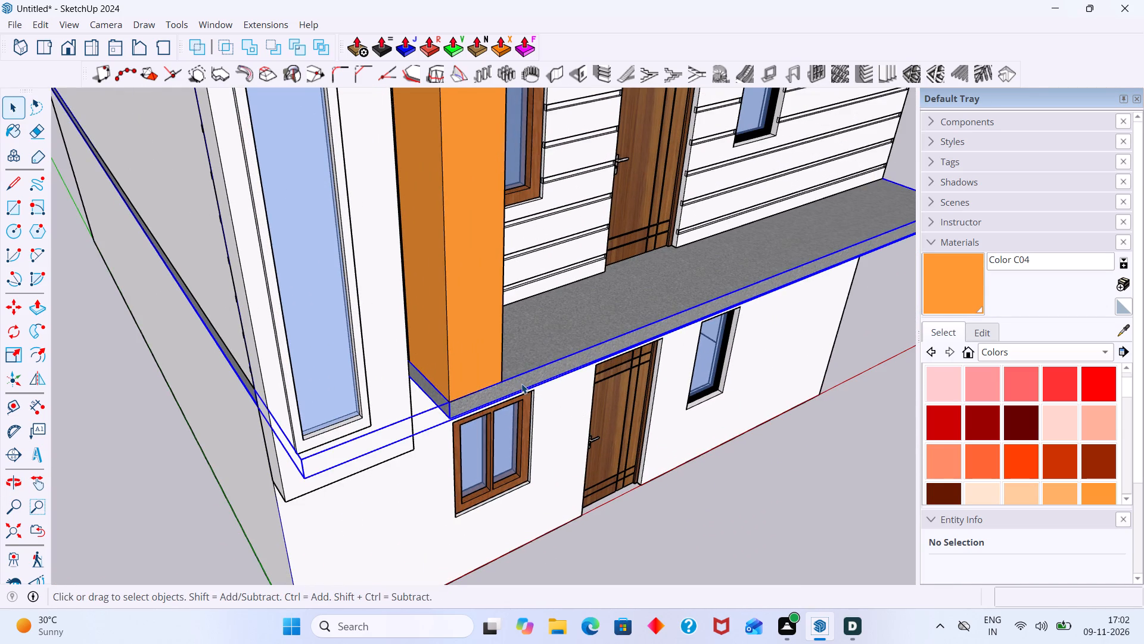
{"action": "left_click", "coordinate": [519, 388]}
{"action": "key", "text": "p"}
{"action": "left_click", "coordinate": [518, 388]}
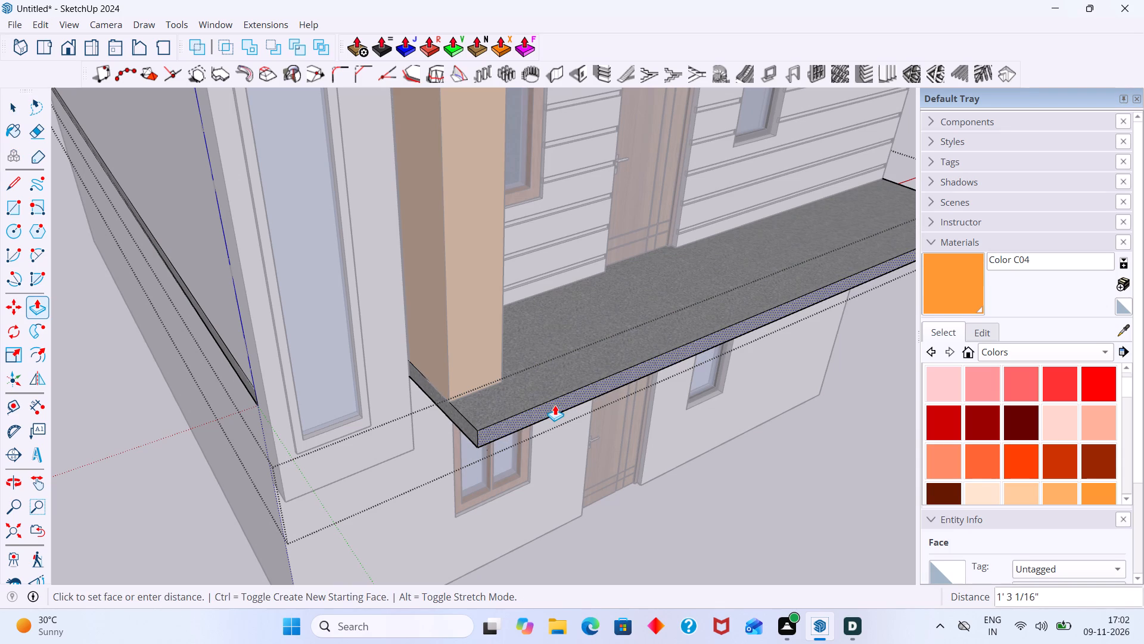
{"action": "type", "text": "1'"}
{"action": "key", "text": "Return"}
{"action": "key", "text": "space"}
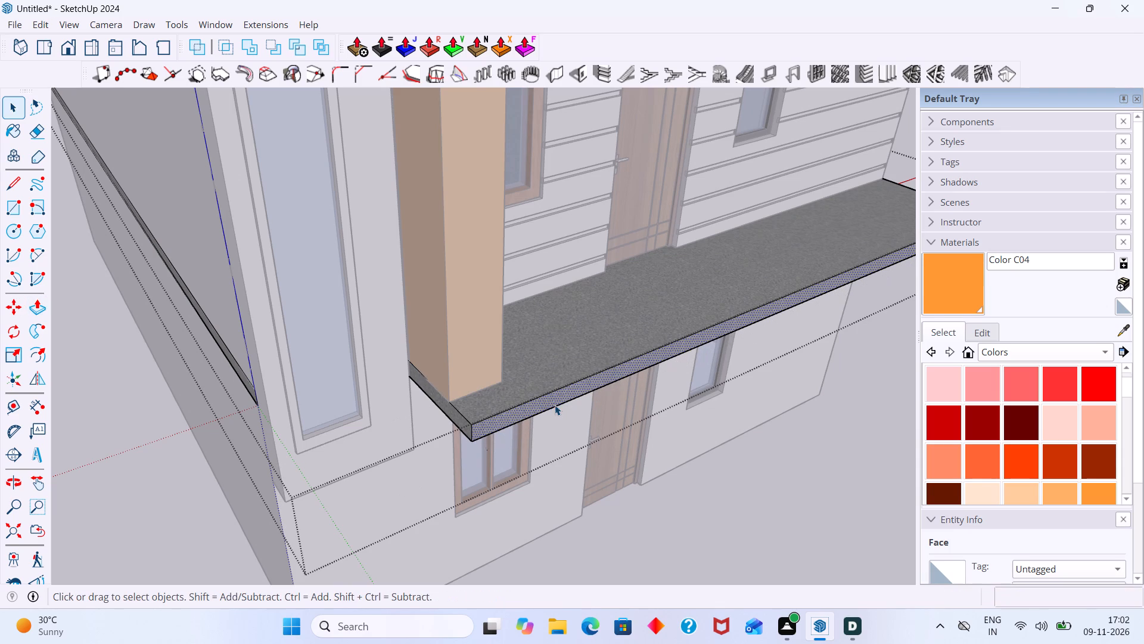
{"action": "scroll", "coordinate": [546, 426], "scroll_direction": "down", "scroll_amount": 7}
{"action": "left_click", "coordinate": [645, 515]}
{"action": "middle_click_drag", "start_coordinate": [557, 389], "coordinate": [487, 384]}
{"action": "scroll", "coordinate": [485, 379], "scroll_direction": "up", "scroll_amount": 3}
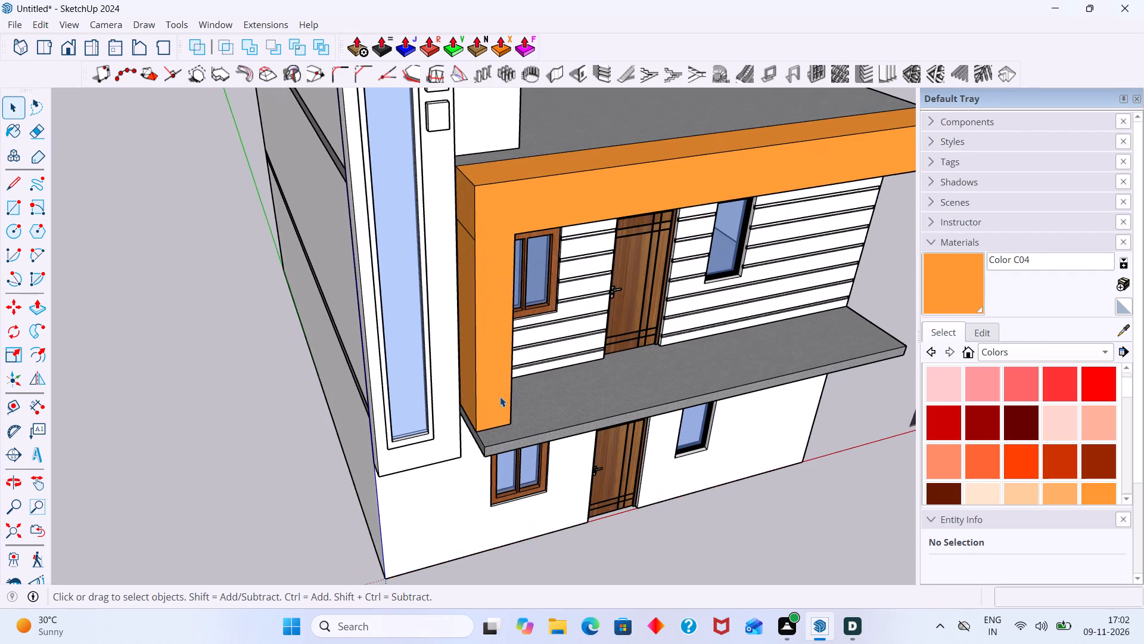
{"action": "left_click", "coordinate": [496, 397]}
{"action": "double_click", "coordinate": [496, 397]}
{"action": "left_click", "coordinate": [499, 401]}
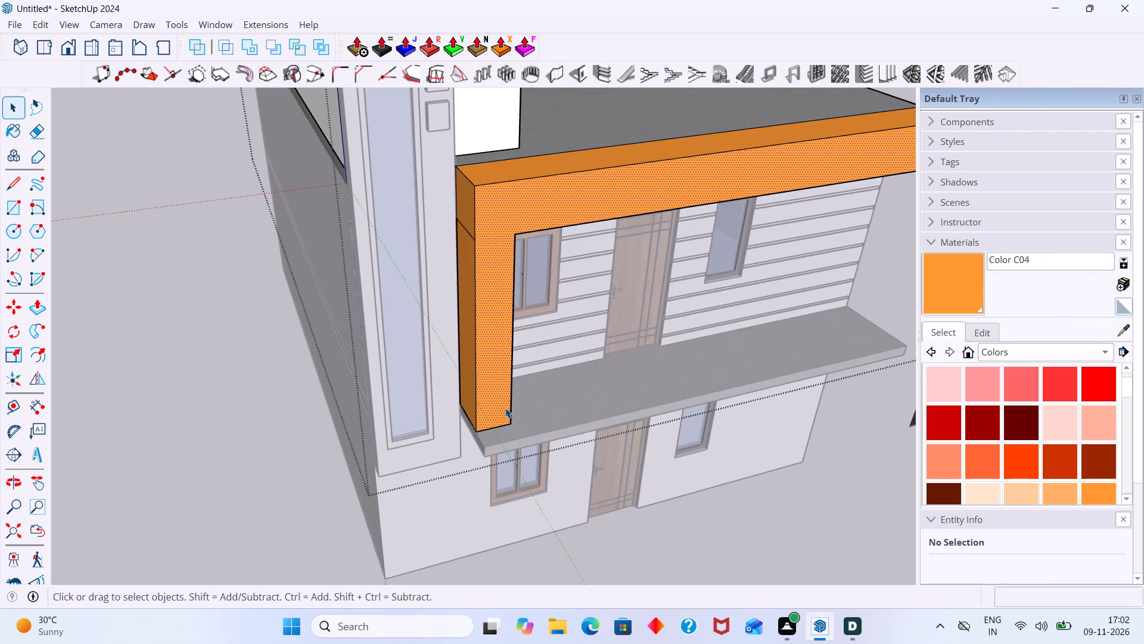
Undo the ledge extension, corner column and band colouring back to the roof slab with only a lighter orange front face, and leave its group.
{"action": "key", "text": "ctrl+z"}
{"action": "key", "text": "ctrl+z"}
{"action": "key", "text": "ctrl+z"}
{"action": "key", "text": "ctrl+z"}
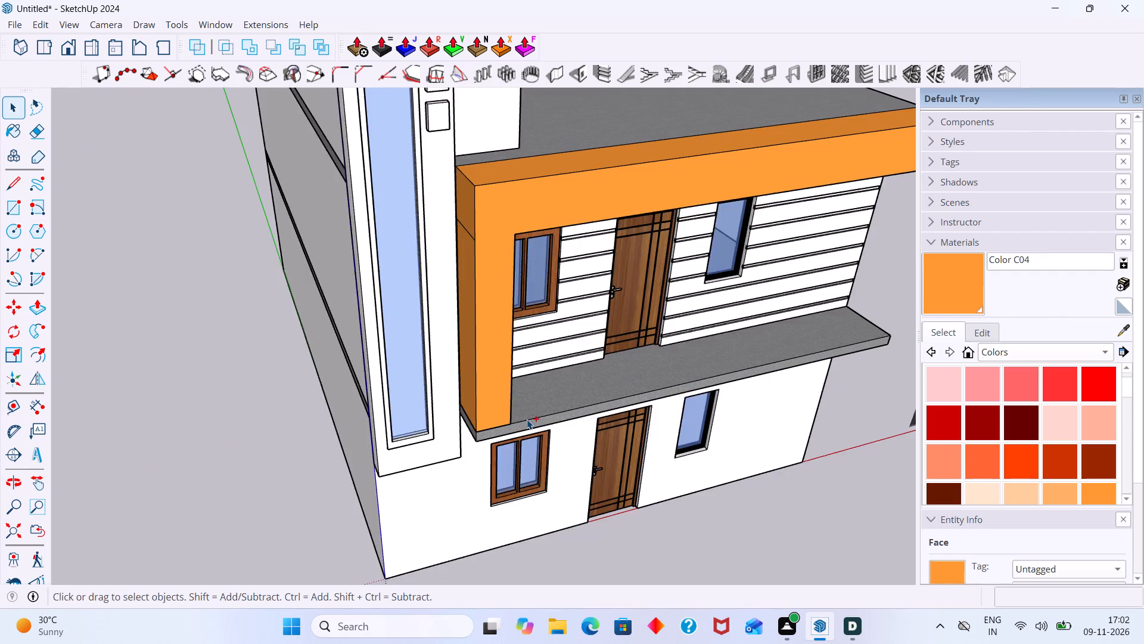
{"action": "key", "text": "ctrl+z"}
{"action": "key", "text": "ctrl+z"}
{"action": "key", "text": "ctrl+z"}
{"action": "key", "text": "ctrl+z"}
{"action": "key", "text": "ctrl+z"}
{"action": "key", "text": "ctrl+z"}
{"action": "key", "text": "ctrl+z"}
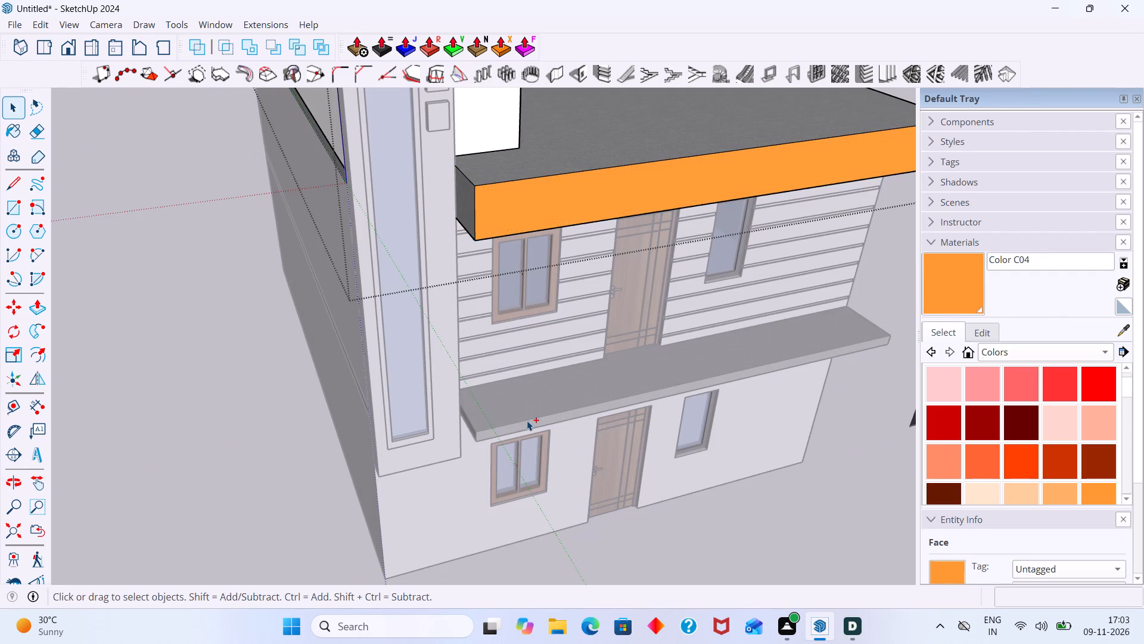
{"action": "key", "text": "ctrl+z"}
{"action": "key", "text": "ctrl+z"}
{"action": "key", "text": "ctrl+z"}
{"action": "scroll", "coordinate": [527, 421], "scroll_direction": "down", "scroll_amount": 7}
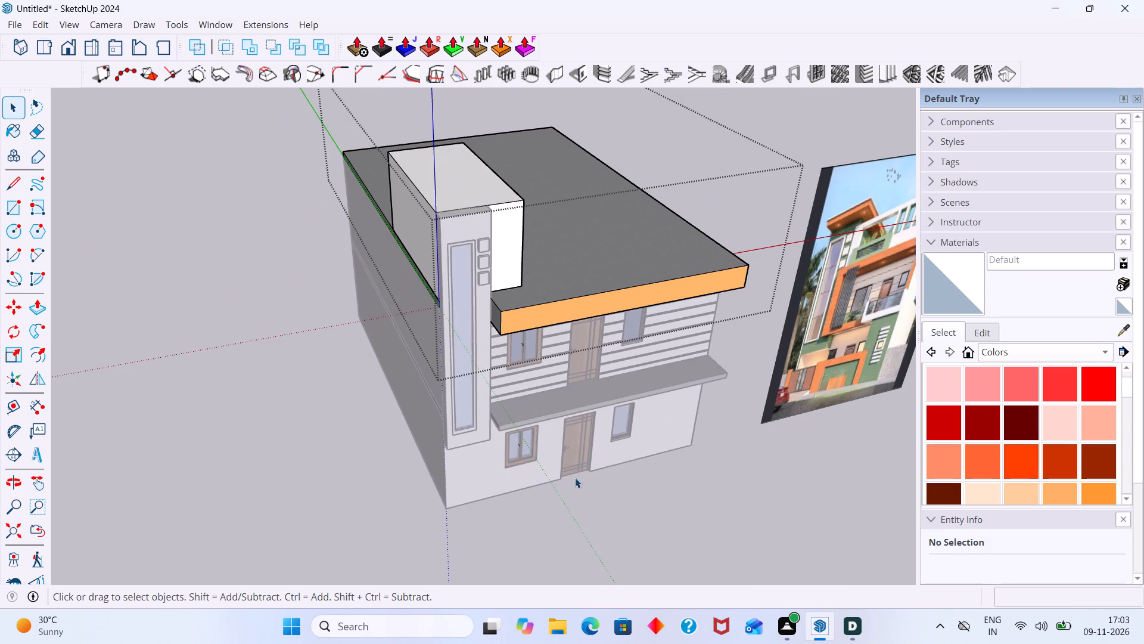
{"action": "left_click", "coordinate": [576, 478]}
Open the grey ledge's group, extend its front face outward 1', and leave the group.
{"action": "scroll", "coordinate": [523, 309], "scroll_direction": "up", "scroll_amount": 9}
{"action": "middle_click_drag", "start_coordinate": [497, 377], "coordinate": [539, 379]}
{"action": "scroll", "coordinate": [567, 519], "scroll_direction": "up", "scroll_amount": 3}
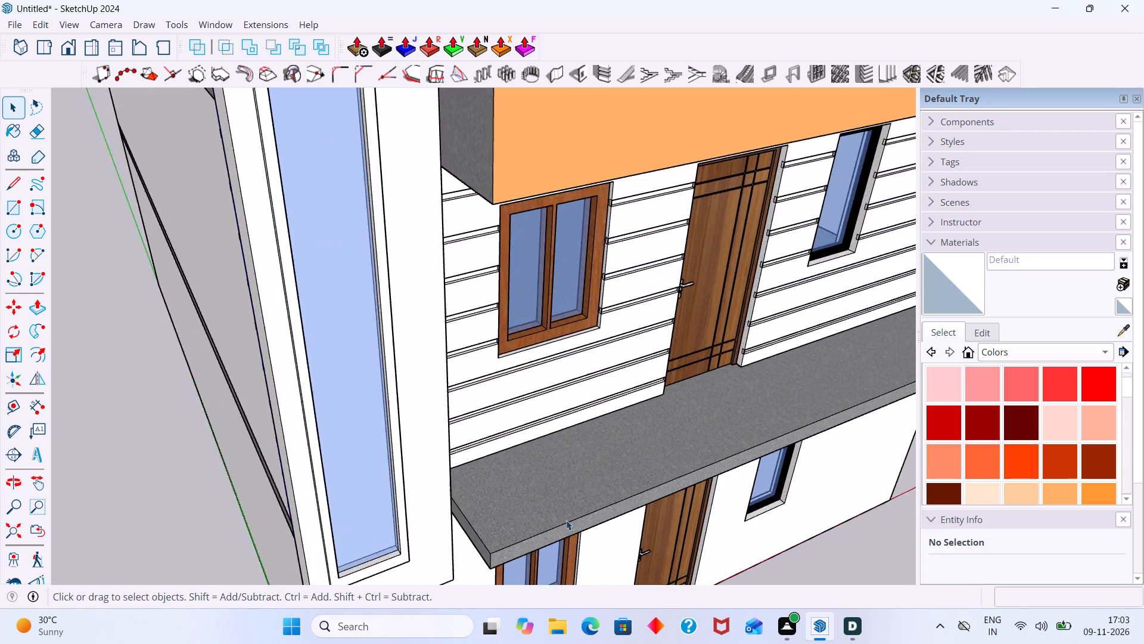
{"action": "scroll", "coordinate": [566, 520], "scroll_direction": "up", "scroll_amount": 4}
{"action": "left_click", "coordinate": [563, 537]}
{"action": "double_click", "coordinate": [563, 538]}
{"action": "left_click", "coordinate": [561, 537]}
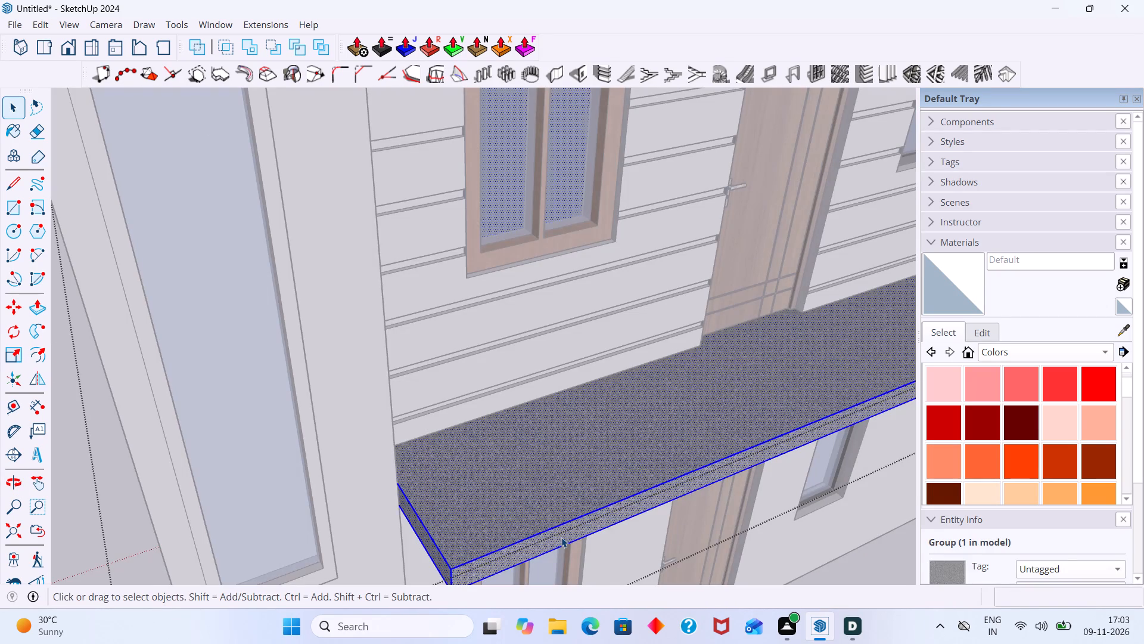
{"action": "left_click", "coordinate": [561, 537]}
{"action": "key", "text": "p"}
{"action": "left_click", "coordinate": [565, 535]}
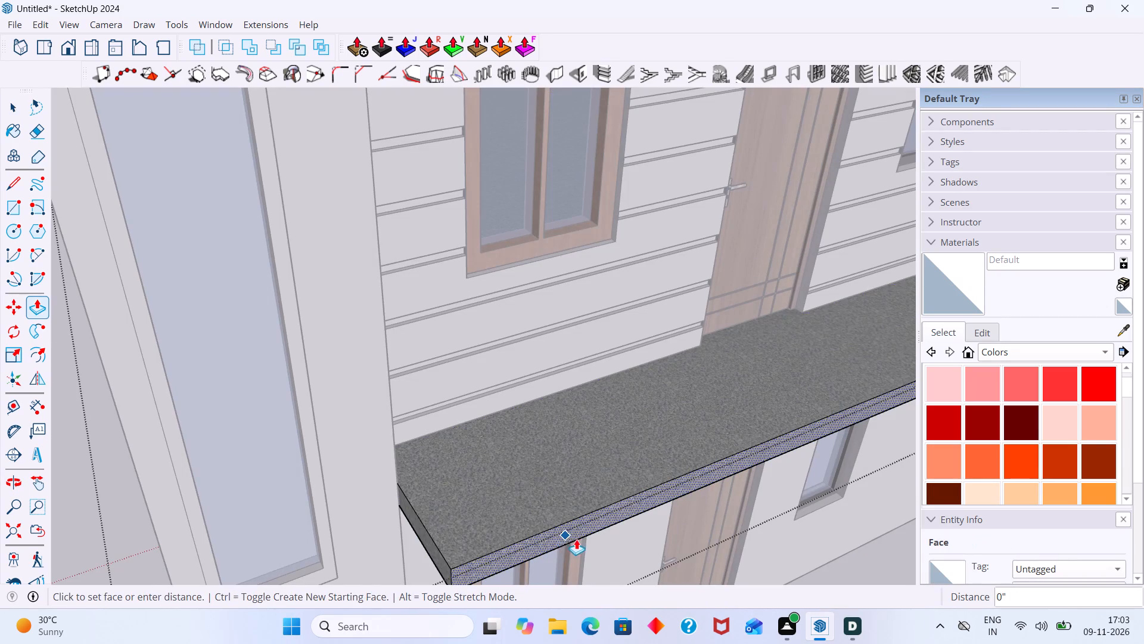
{"action": "type", "text": "1'"}
{"action": "key", "text": "shift+Return"}
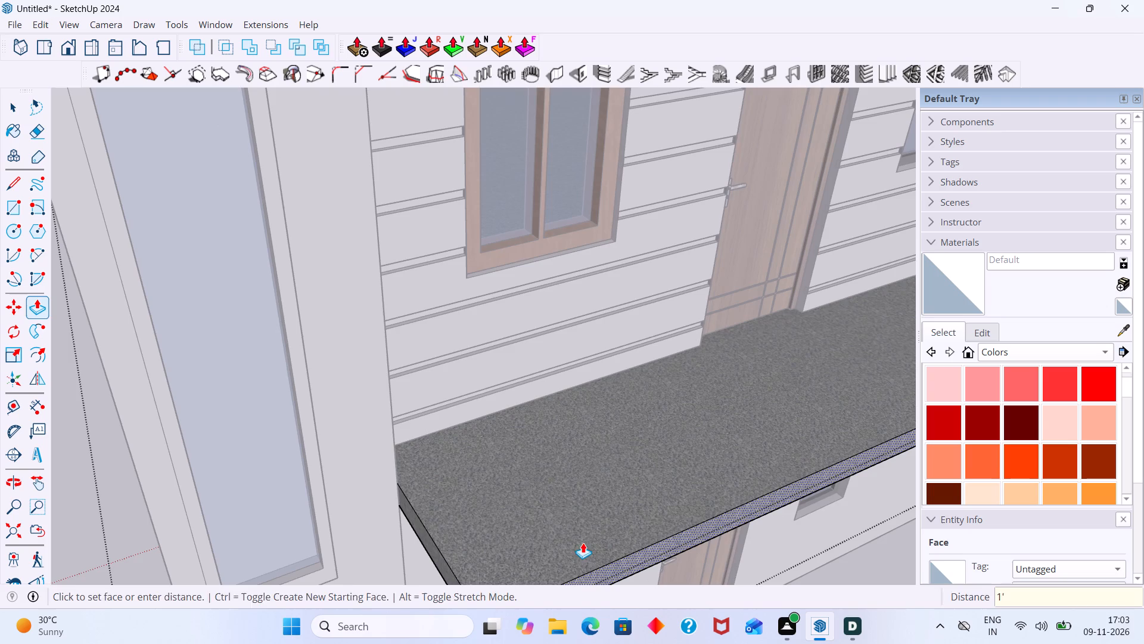
{"action": "key", "text": "space"}
{"action": "scroll", "coordinate": [576, 520], "scroll_direction": "down", "scroll_amount": 13}
{"action": "left_click", "coordinate": [740, 556]}
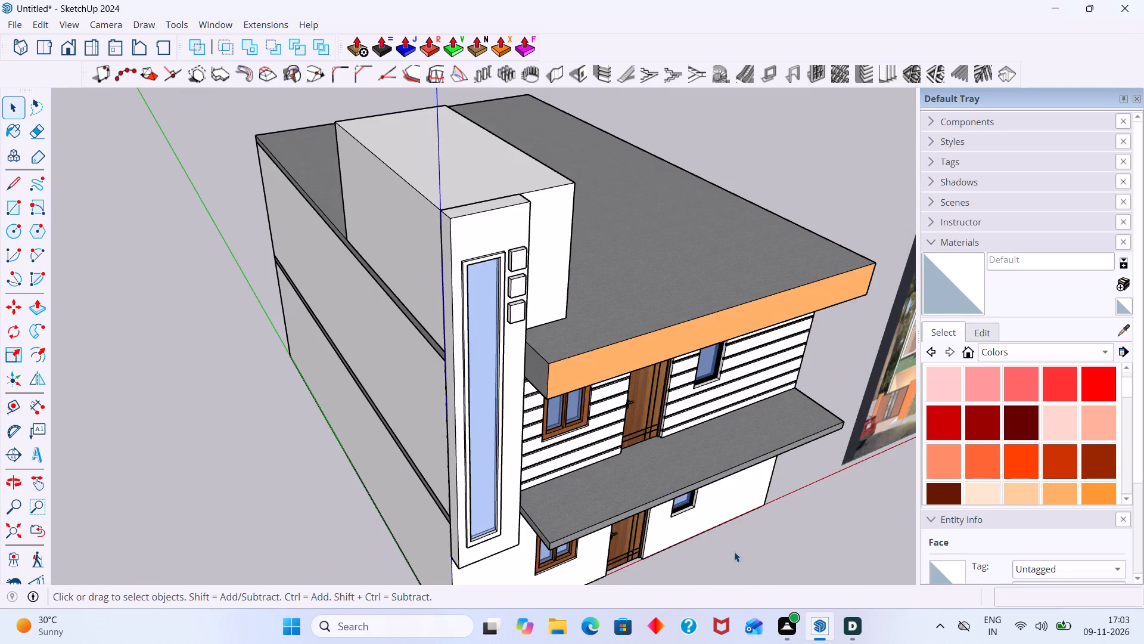
Open the roof slab's group, extend its orange front face outward 2' as a new section, and leave the group.
{"action": "middle_click_drag", "start_coordinate": [704, 553], "coordinate": [565, 493]}
{"action": "middle_click_drag", "start_coordinate": [620, 529], "coordinate": [586, 418]}
{"action": "middle_click_drag", "start_coordinate": [606, 441], "coordinate": [652, 444]}
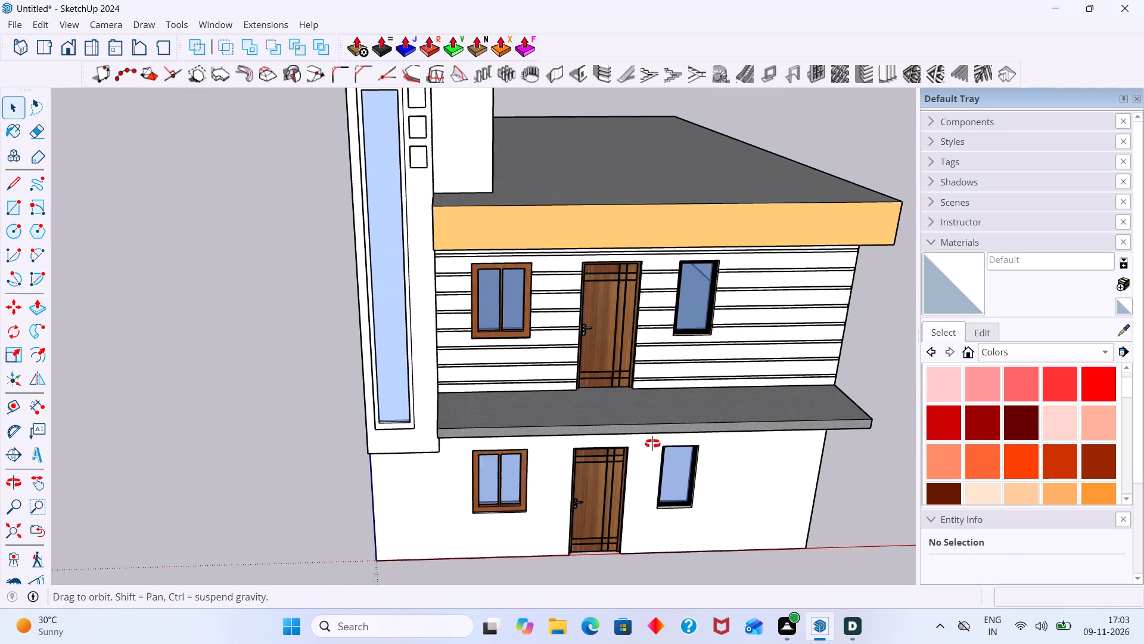
{"action": "middle_click_drag", "start_coordinate": [652, 444], "coordinate": [871, 451]}
{"action": "scroll", "coordinate": [562, 321], "scroll_direction": "up", "scroll_amount": 5}
{"action": "middle_click_drag", "start_coordinate": [549, 219], "coordinate": [496, 231]}
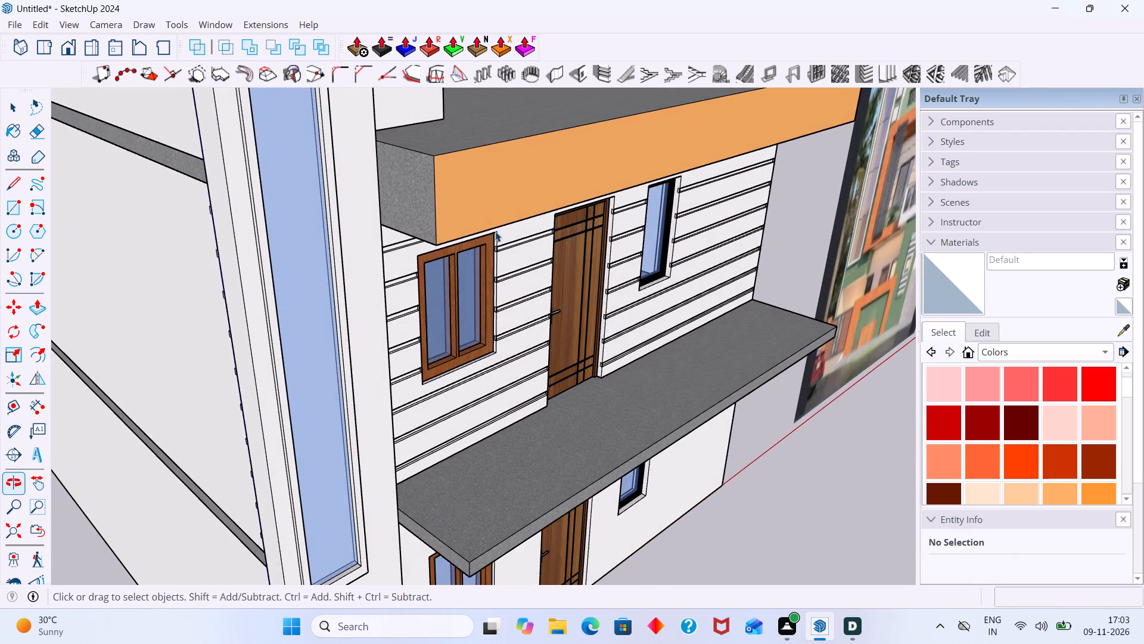
{"action": "scroll", "coordinate": [507, 205], "scroll_direction": "up", "scroll_amount": 1}
{"action": "scroll", "coordinate": [506, 204], "scroll_direction": "down", "scroll_amount": 9}
{"action": "middle_click_drag", "start_coordinate": [484, 203], "coordinate": [510, 270]}
{"action": "scroll", "coordinate": [481, 231], "scroll_direction": "up", "scroll_amount": 6}
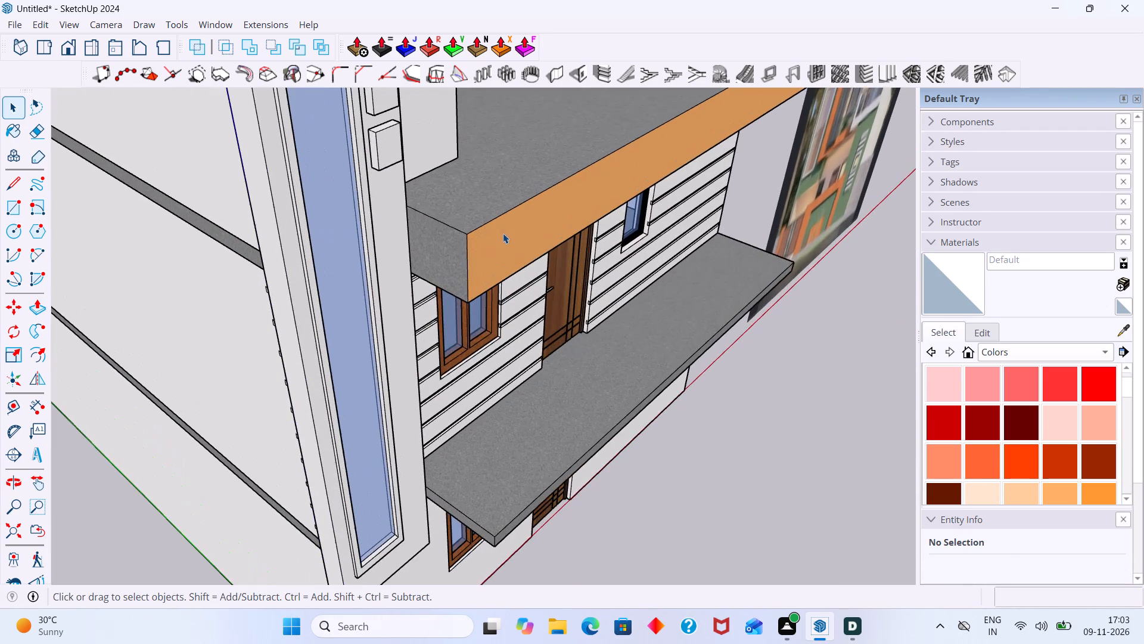
{"action": "left_click", "coordinate": [500, 248]}
{"action": "double_click", "coordinate": [500, 248]}
{"action": "left_click", "coordinate": [514, 255]}
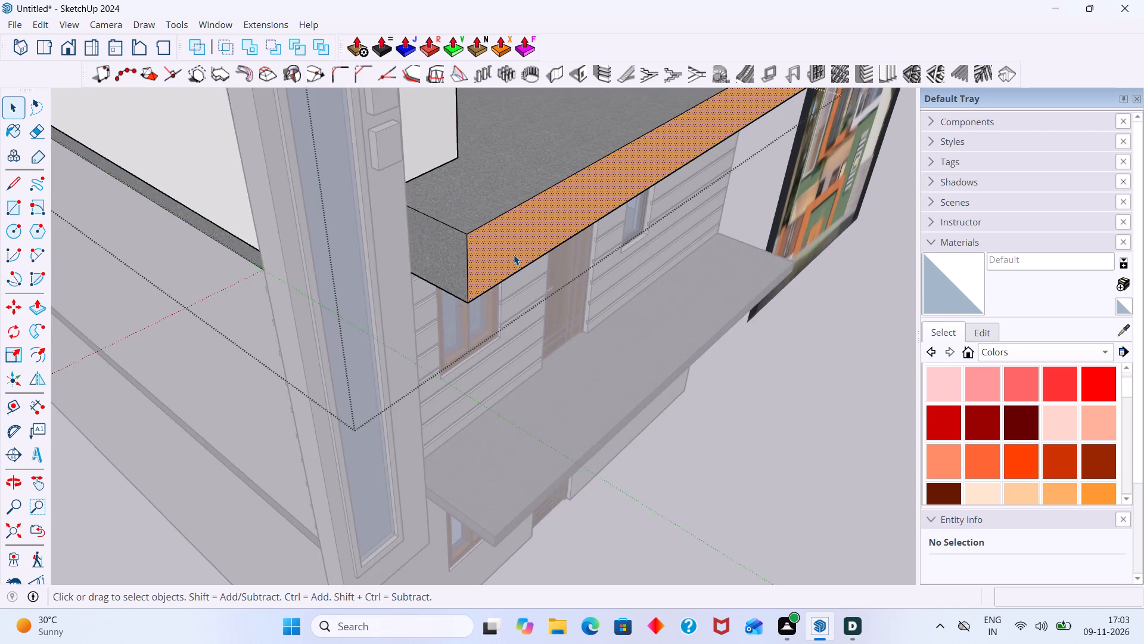
{"action": "scroll", "coordinate": [511, 255], "scroll_direction": "up", "scroll_amount": 2}
{"action": "left_click", "coordinate": [508, 255]}
{"action": "key", "text": "p"}
{"action": "left_click", "coordinate": [508, 254]}
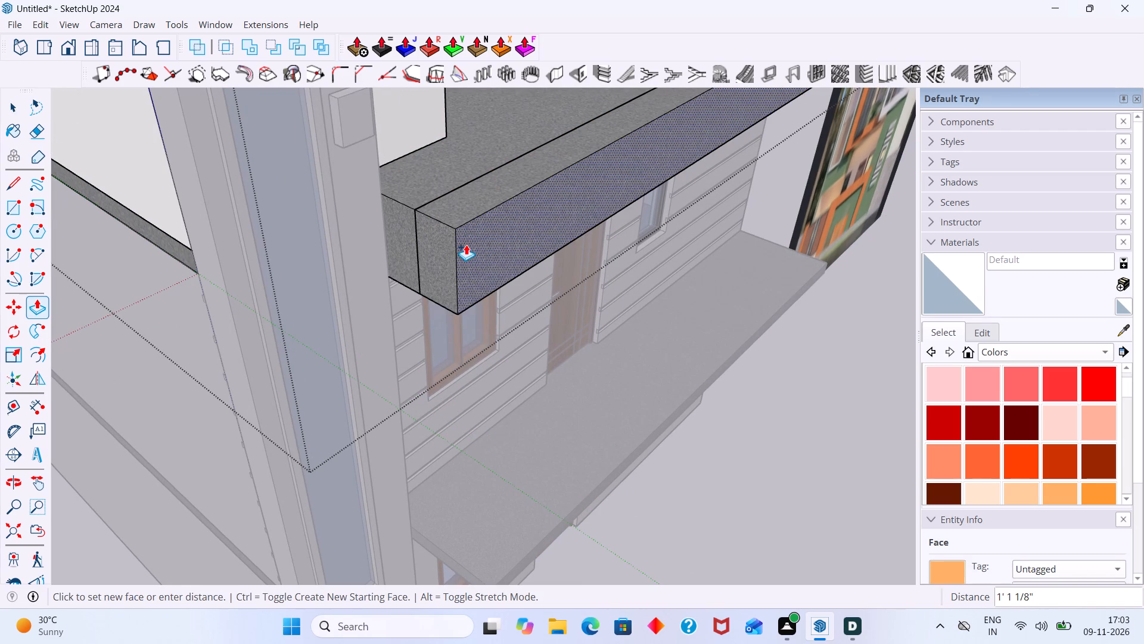
{"action": "type", "text": "2'"}
{"action": "key", "text": "Return"}
{"action": "scroll", "coordinate": [444, 261], "scroll_direction": "down", "scroll_amount": 3}
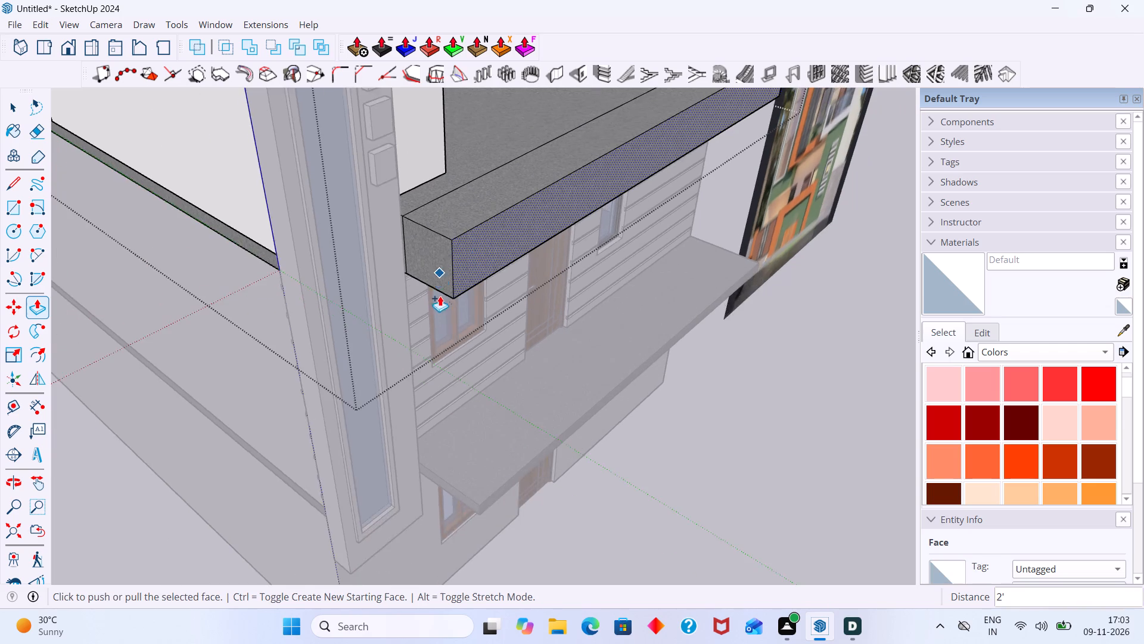
{"action": "scroll", "coordinate": [440, 296], "scroll_direction": "down", "scroll_amount": 13}
{"action": "scroll", "coordinate": [622, 235], "scroll_direction": "up", "scroll_amount": 10}
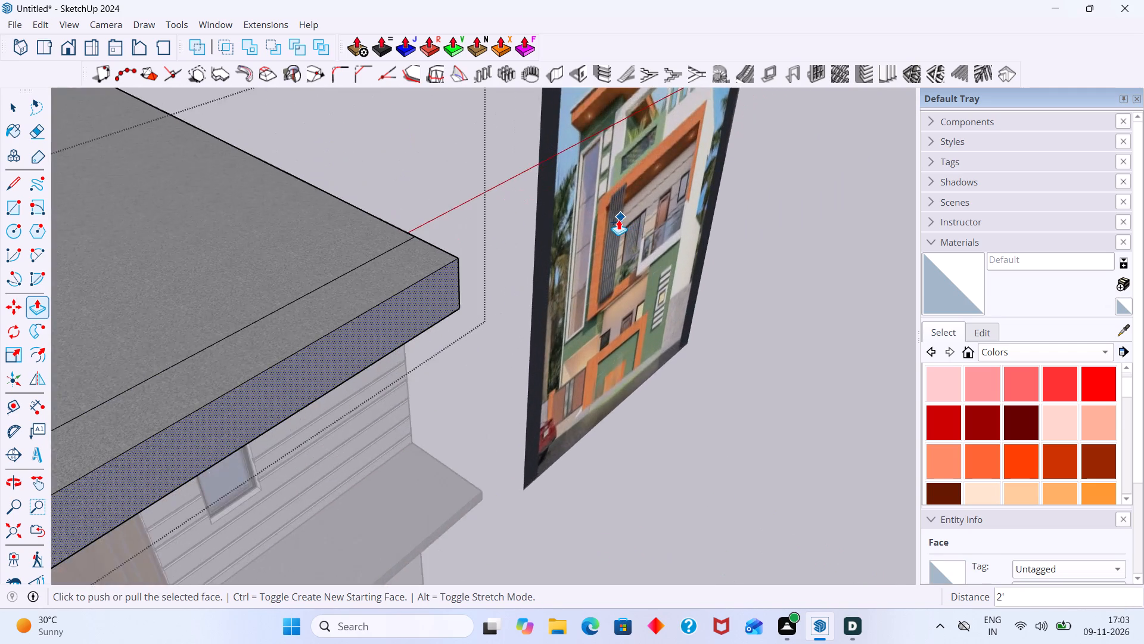
{"action": "scroll", "coordinate": [618, 219], "scroll_direction": "up", "scroll_amount": 3}
{"action": "scroll", "coordinate": [617, 222], "scroll_direction": "down", "scroll_amount": 12}
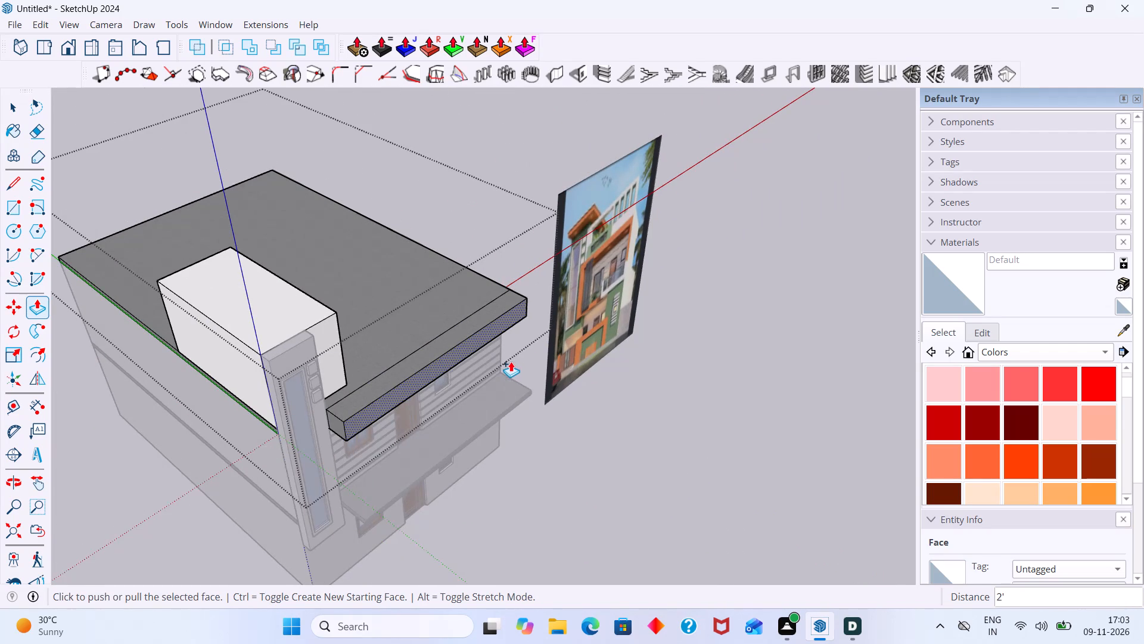
{"action": "scroll", "coordinate": [412, 380], "scroll_direction": "up", "scroll_amount": 15}
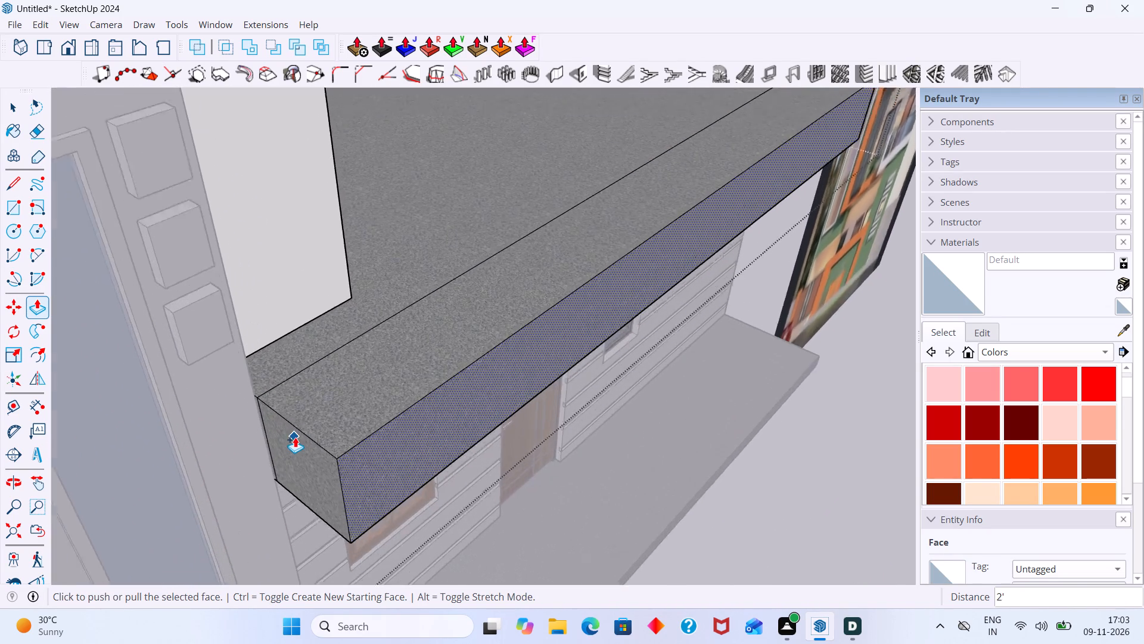
{"action": "scroll", "coordinate": [295, 437], "scroll_direction": "up", "scroll_amount": 5}
{"action": "middle_click_drag", "start_coordinate": [286, 450], "coordinate": [411, 421]}
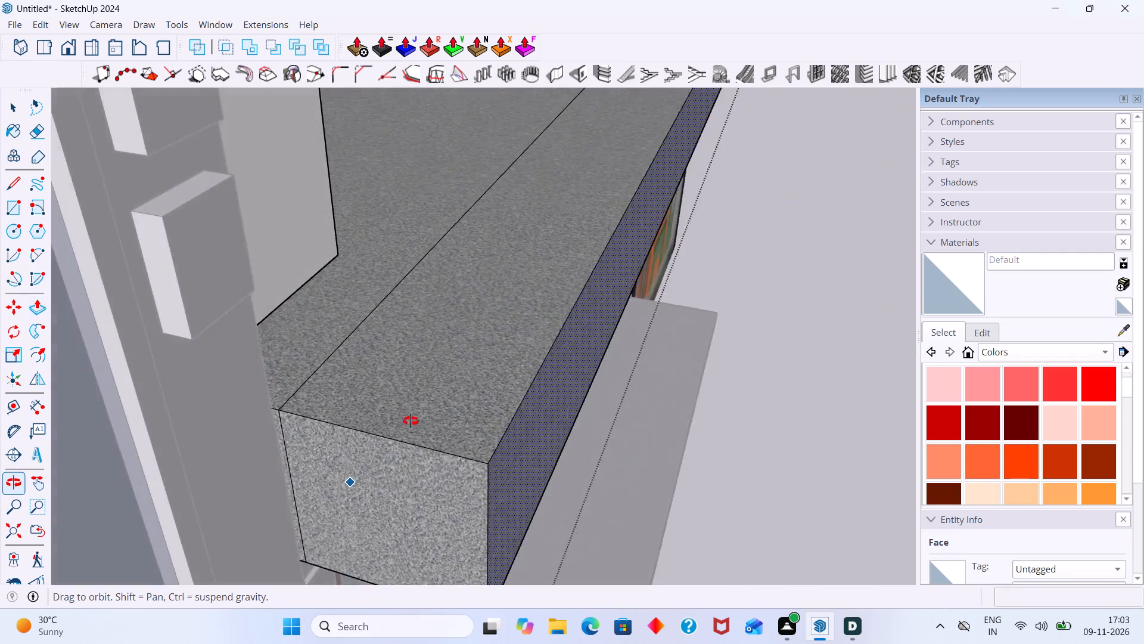
{"action": "middle_click_drag", "start_coordinate": [411, 421], "coordinate": [442, 413]}
{"action": "key", "text": "space"}
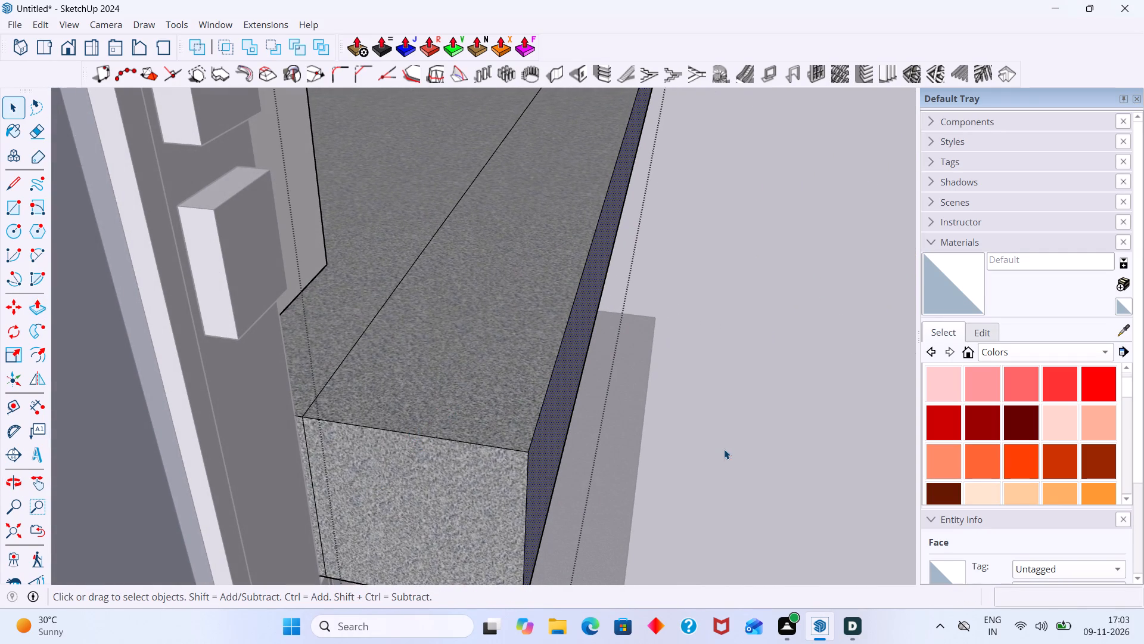
{"action": "left_click", "coordinate": [724, 444]}
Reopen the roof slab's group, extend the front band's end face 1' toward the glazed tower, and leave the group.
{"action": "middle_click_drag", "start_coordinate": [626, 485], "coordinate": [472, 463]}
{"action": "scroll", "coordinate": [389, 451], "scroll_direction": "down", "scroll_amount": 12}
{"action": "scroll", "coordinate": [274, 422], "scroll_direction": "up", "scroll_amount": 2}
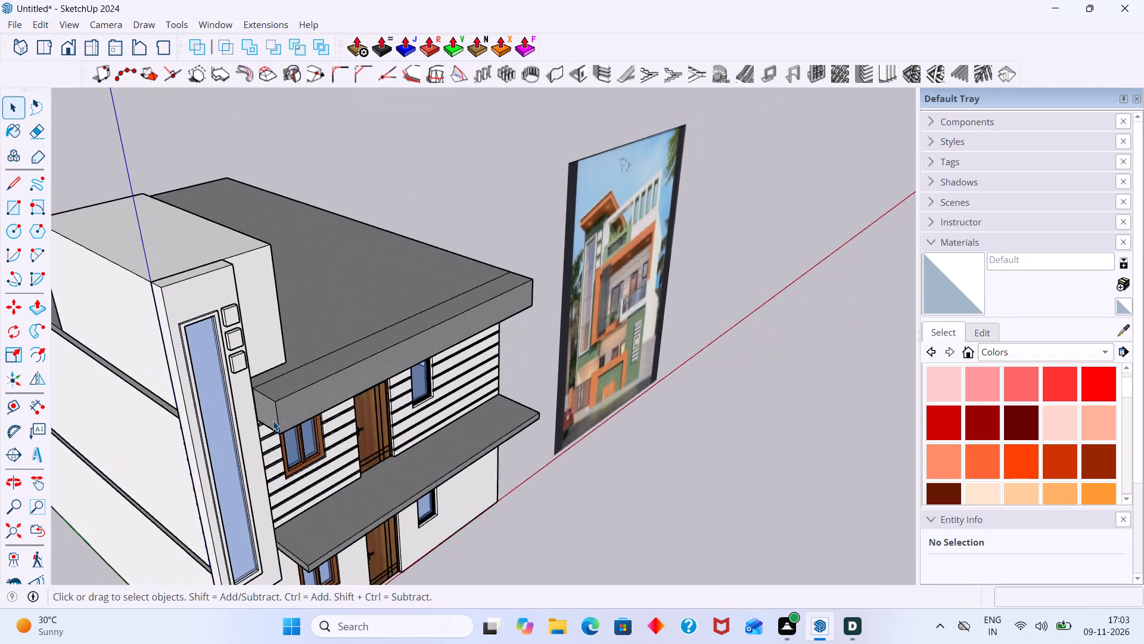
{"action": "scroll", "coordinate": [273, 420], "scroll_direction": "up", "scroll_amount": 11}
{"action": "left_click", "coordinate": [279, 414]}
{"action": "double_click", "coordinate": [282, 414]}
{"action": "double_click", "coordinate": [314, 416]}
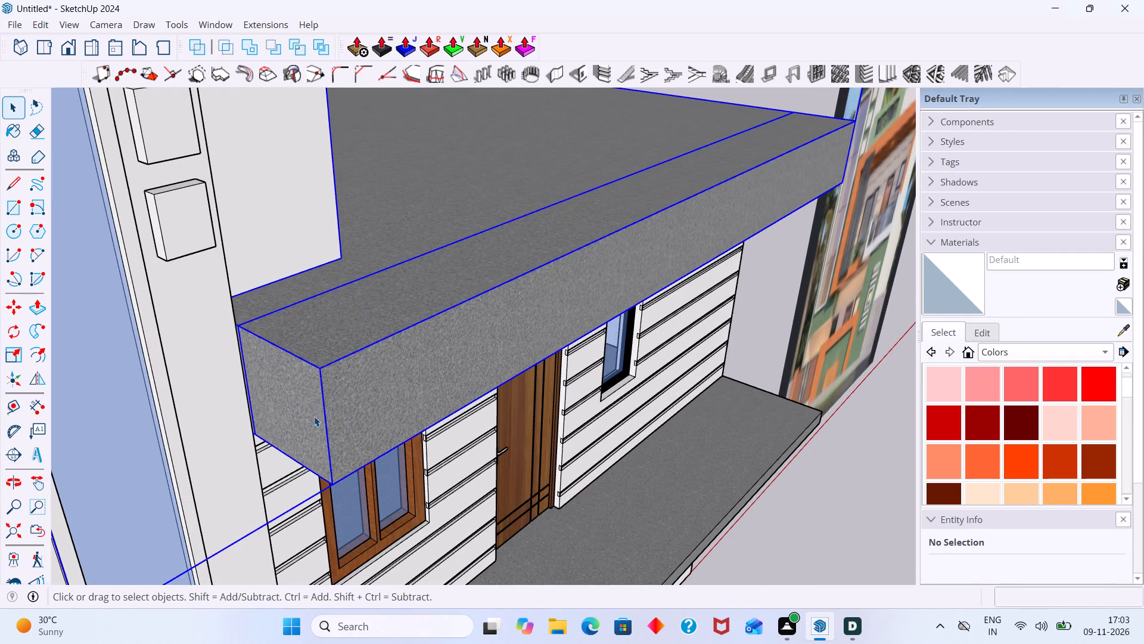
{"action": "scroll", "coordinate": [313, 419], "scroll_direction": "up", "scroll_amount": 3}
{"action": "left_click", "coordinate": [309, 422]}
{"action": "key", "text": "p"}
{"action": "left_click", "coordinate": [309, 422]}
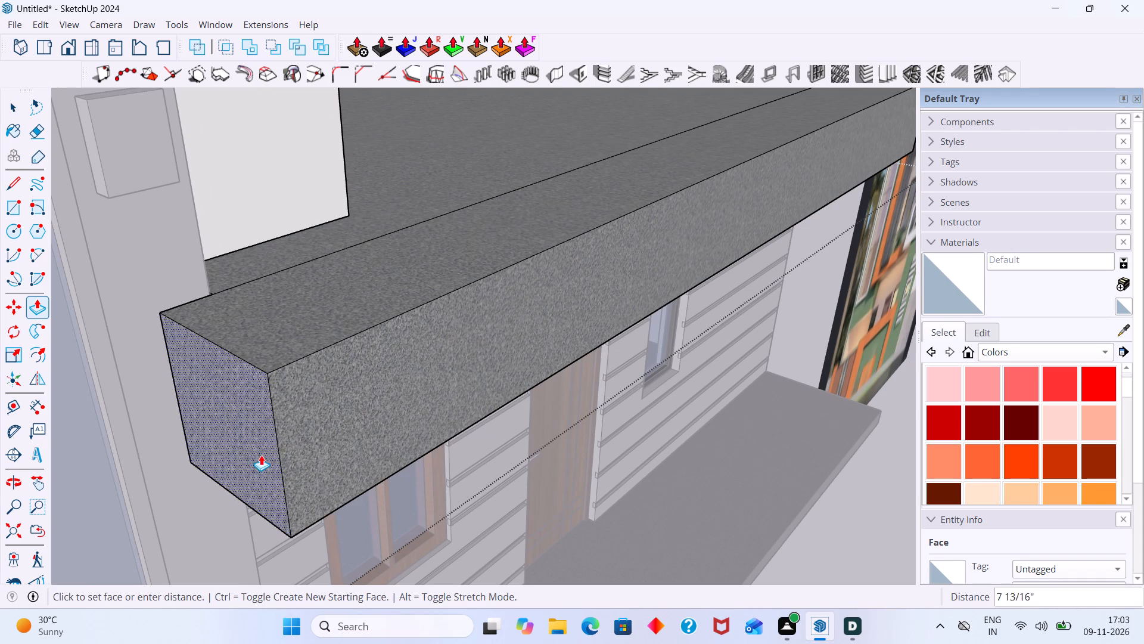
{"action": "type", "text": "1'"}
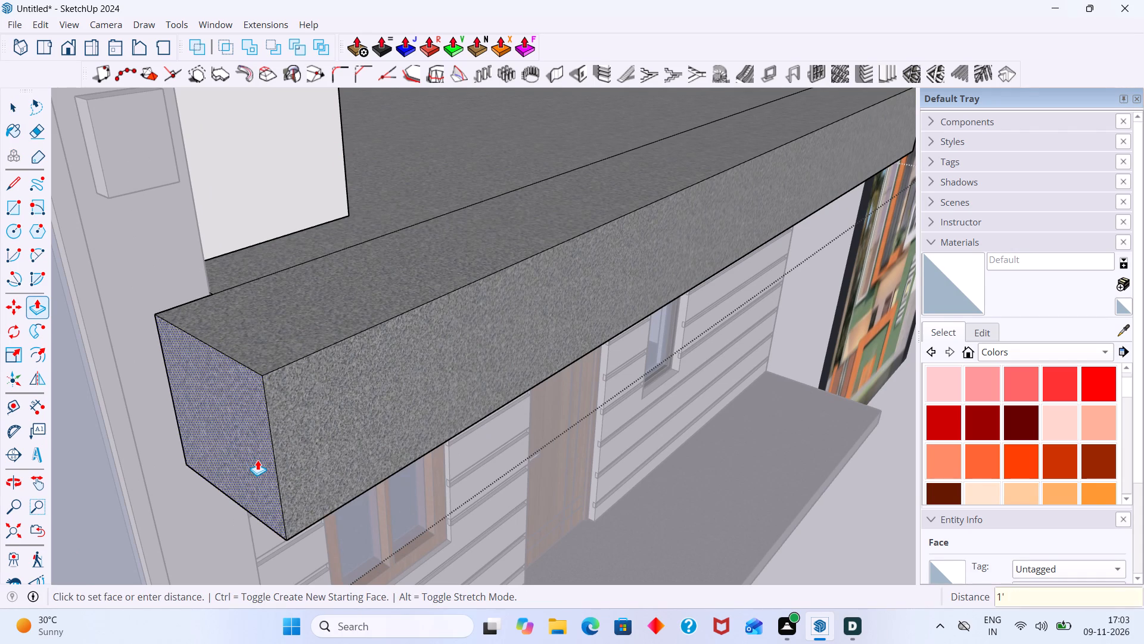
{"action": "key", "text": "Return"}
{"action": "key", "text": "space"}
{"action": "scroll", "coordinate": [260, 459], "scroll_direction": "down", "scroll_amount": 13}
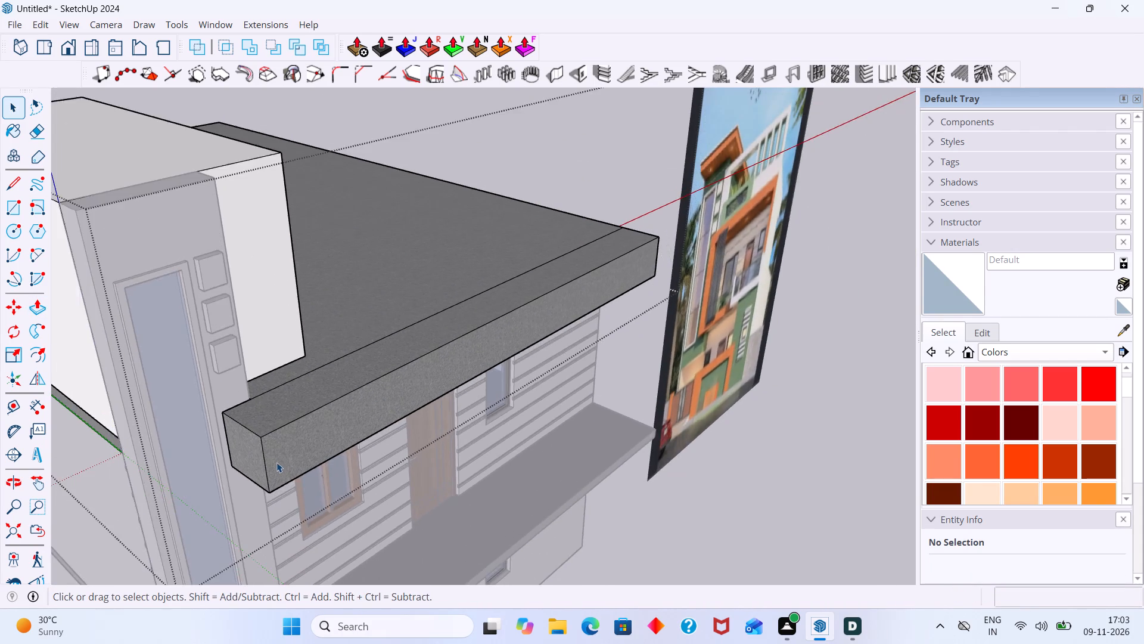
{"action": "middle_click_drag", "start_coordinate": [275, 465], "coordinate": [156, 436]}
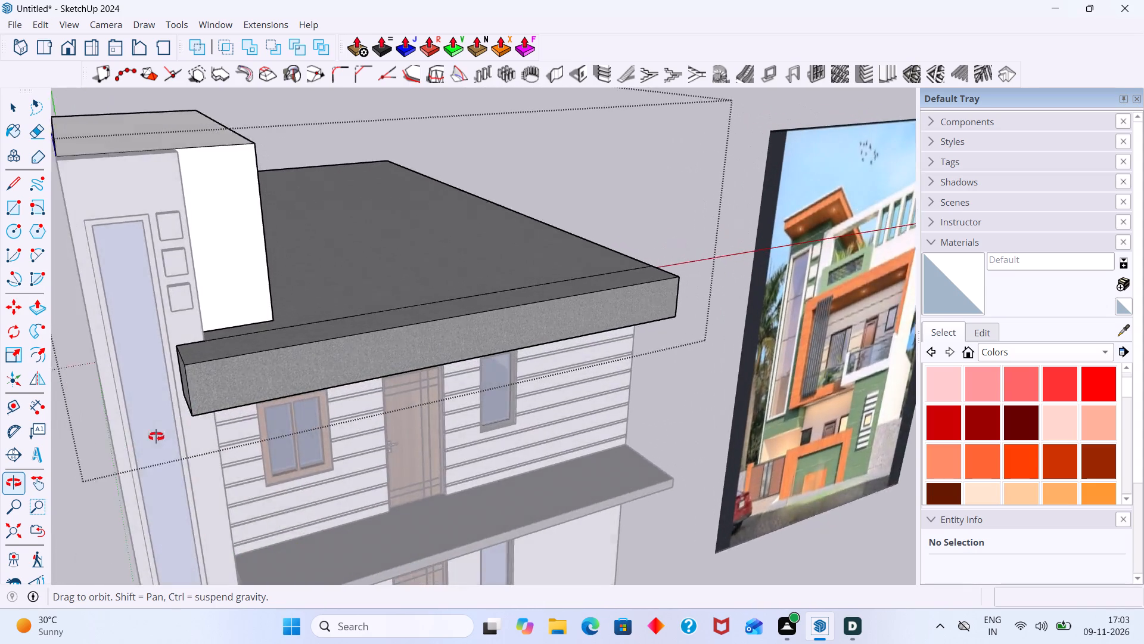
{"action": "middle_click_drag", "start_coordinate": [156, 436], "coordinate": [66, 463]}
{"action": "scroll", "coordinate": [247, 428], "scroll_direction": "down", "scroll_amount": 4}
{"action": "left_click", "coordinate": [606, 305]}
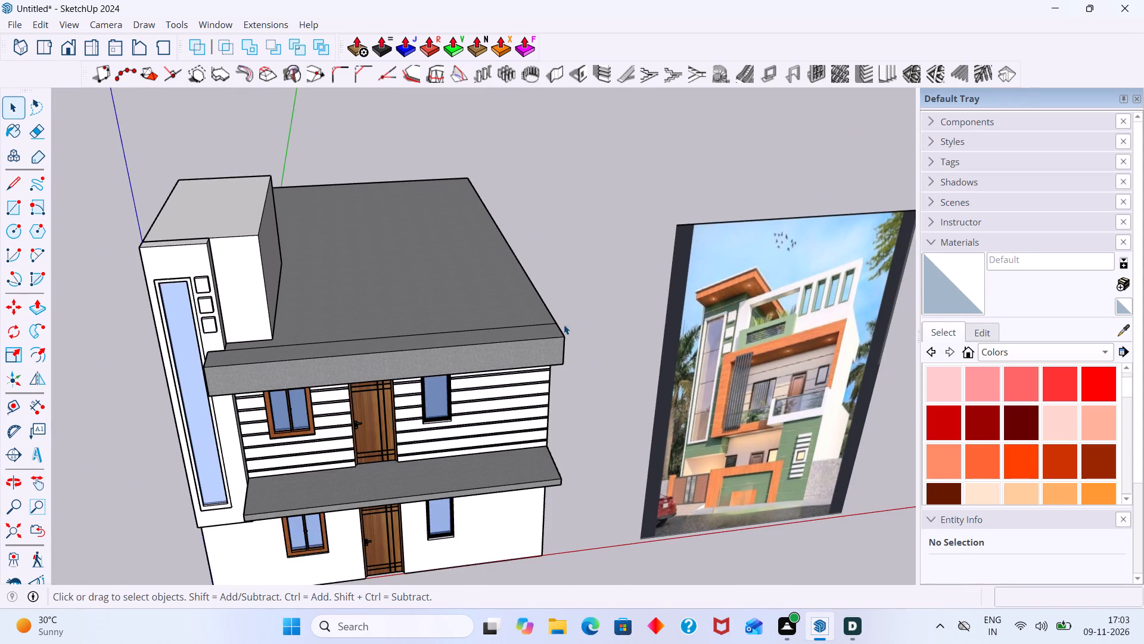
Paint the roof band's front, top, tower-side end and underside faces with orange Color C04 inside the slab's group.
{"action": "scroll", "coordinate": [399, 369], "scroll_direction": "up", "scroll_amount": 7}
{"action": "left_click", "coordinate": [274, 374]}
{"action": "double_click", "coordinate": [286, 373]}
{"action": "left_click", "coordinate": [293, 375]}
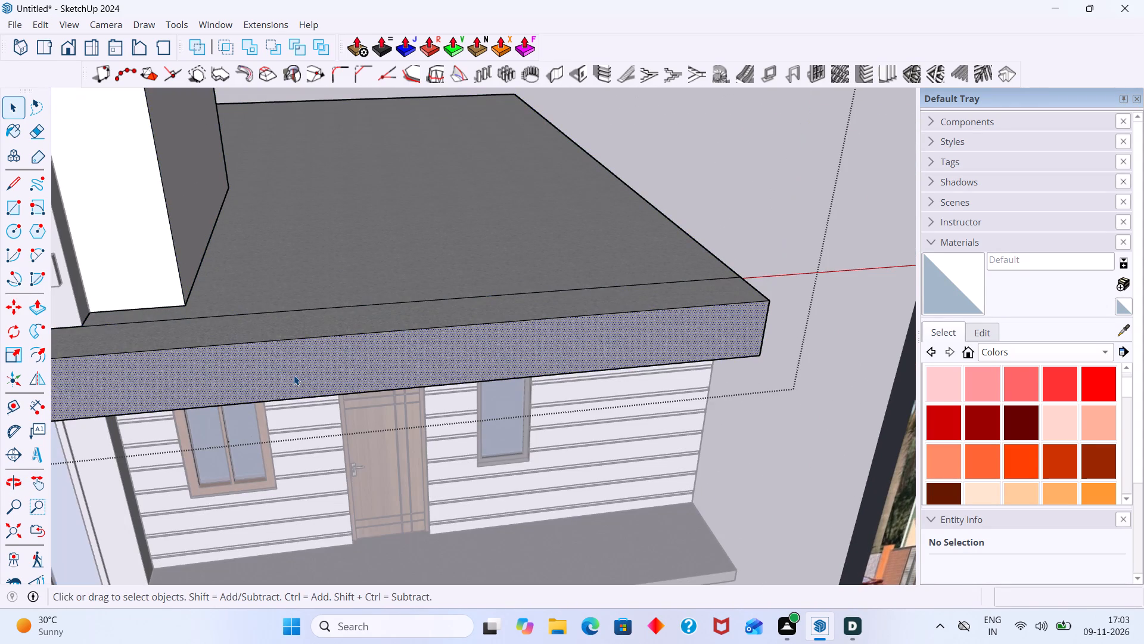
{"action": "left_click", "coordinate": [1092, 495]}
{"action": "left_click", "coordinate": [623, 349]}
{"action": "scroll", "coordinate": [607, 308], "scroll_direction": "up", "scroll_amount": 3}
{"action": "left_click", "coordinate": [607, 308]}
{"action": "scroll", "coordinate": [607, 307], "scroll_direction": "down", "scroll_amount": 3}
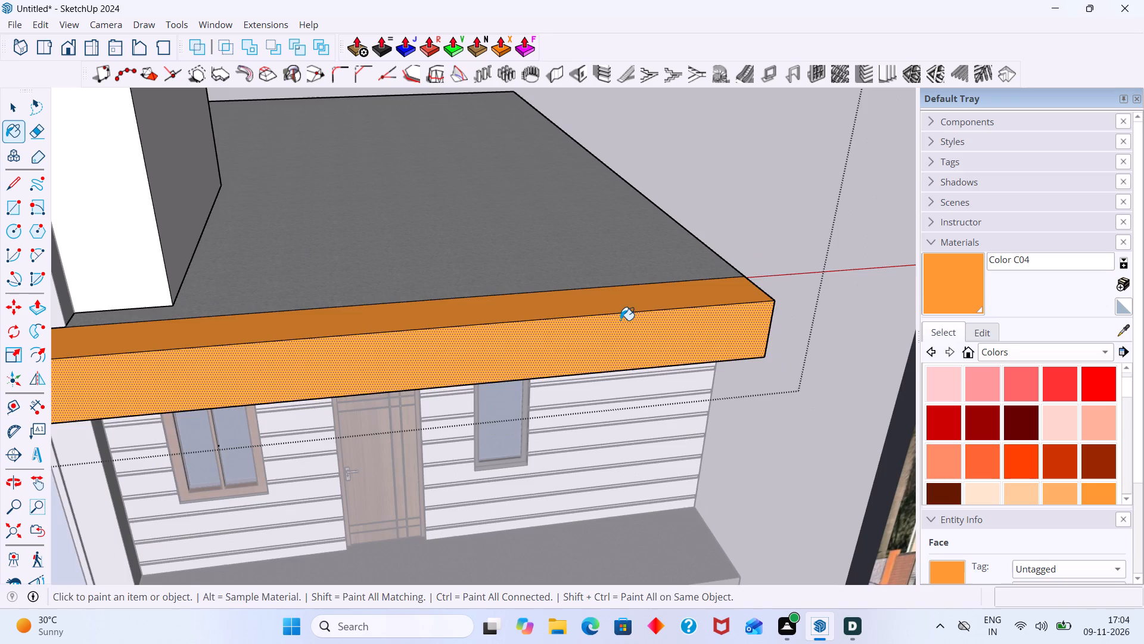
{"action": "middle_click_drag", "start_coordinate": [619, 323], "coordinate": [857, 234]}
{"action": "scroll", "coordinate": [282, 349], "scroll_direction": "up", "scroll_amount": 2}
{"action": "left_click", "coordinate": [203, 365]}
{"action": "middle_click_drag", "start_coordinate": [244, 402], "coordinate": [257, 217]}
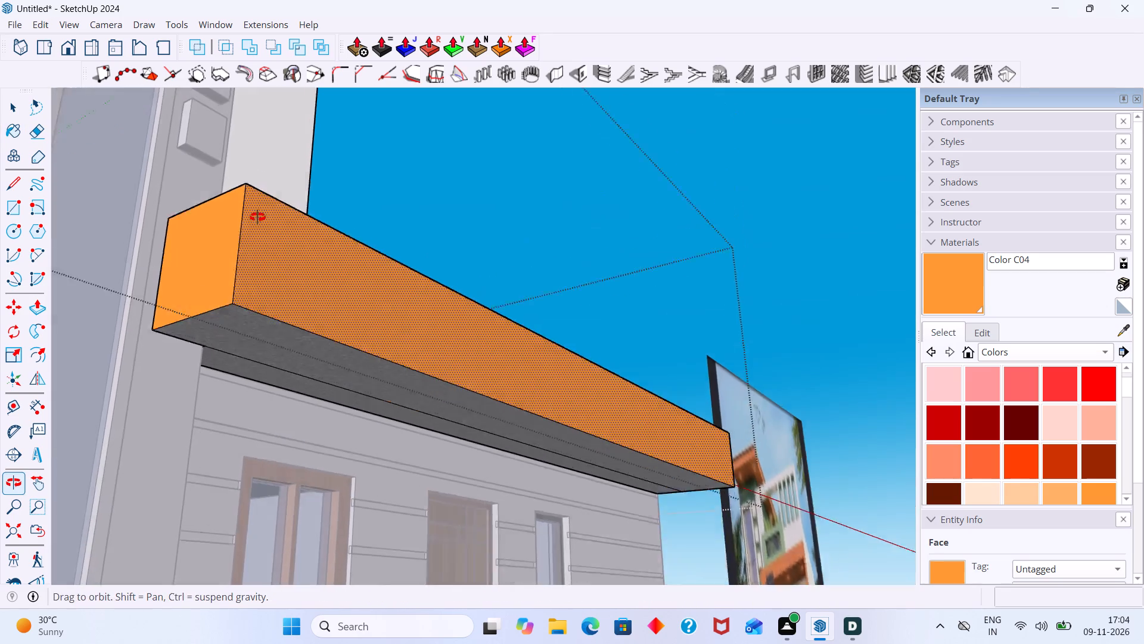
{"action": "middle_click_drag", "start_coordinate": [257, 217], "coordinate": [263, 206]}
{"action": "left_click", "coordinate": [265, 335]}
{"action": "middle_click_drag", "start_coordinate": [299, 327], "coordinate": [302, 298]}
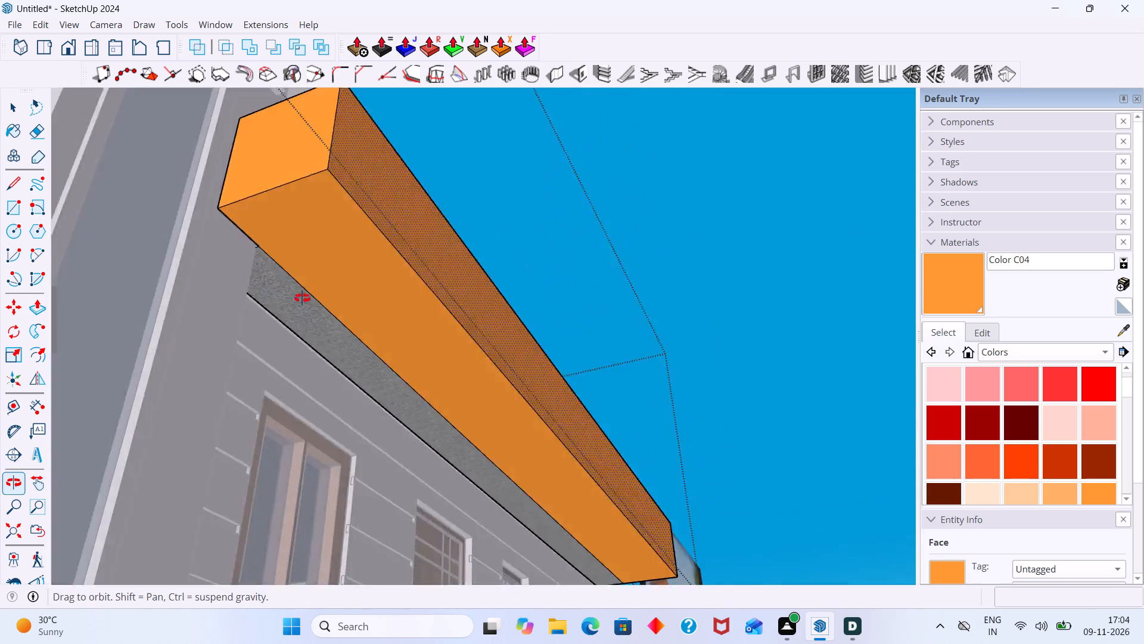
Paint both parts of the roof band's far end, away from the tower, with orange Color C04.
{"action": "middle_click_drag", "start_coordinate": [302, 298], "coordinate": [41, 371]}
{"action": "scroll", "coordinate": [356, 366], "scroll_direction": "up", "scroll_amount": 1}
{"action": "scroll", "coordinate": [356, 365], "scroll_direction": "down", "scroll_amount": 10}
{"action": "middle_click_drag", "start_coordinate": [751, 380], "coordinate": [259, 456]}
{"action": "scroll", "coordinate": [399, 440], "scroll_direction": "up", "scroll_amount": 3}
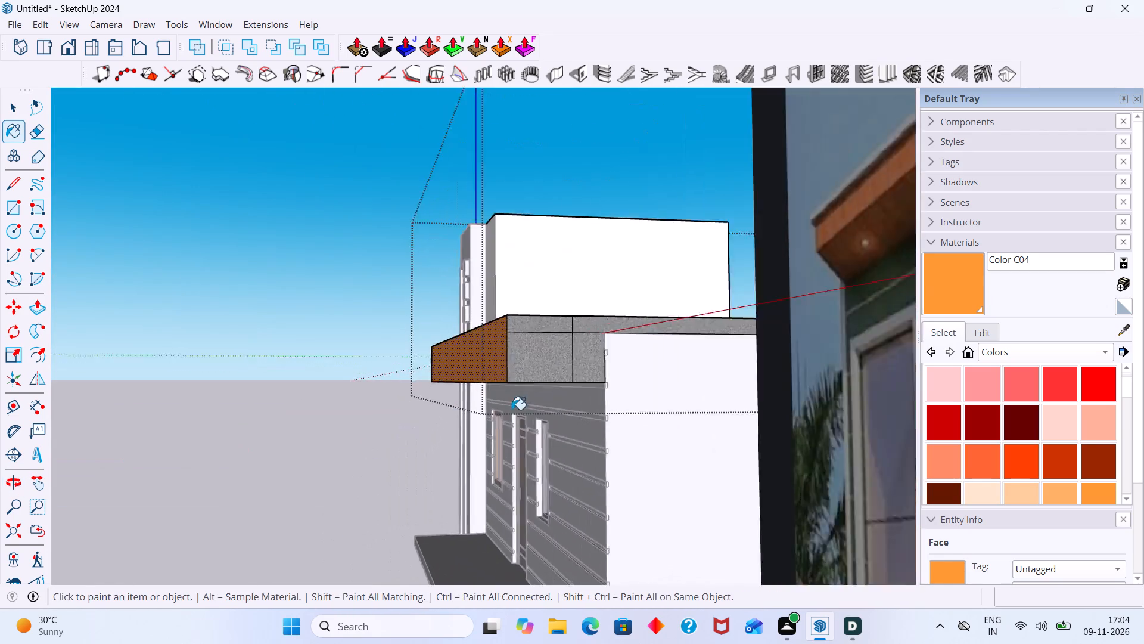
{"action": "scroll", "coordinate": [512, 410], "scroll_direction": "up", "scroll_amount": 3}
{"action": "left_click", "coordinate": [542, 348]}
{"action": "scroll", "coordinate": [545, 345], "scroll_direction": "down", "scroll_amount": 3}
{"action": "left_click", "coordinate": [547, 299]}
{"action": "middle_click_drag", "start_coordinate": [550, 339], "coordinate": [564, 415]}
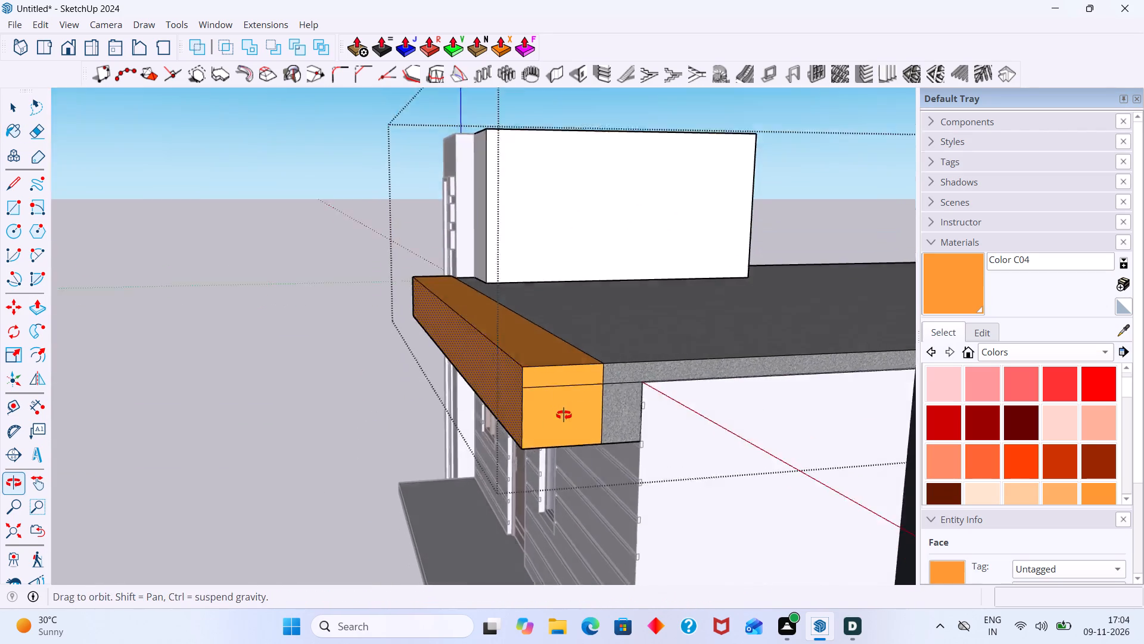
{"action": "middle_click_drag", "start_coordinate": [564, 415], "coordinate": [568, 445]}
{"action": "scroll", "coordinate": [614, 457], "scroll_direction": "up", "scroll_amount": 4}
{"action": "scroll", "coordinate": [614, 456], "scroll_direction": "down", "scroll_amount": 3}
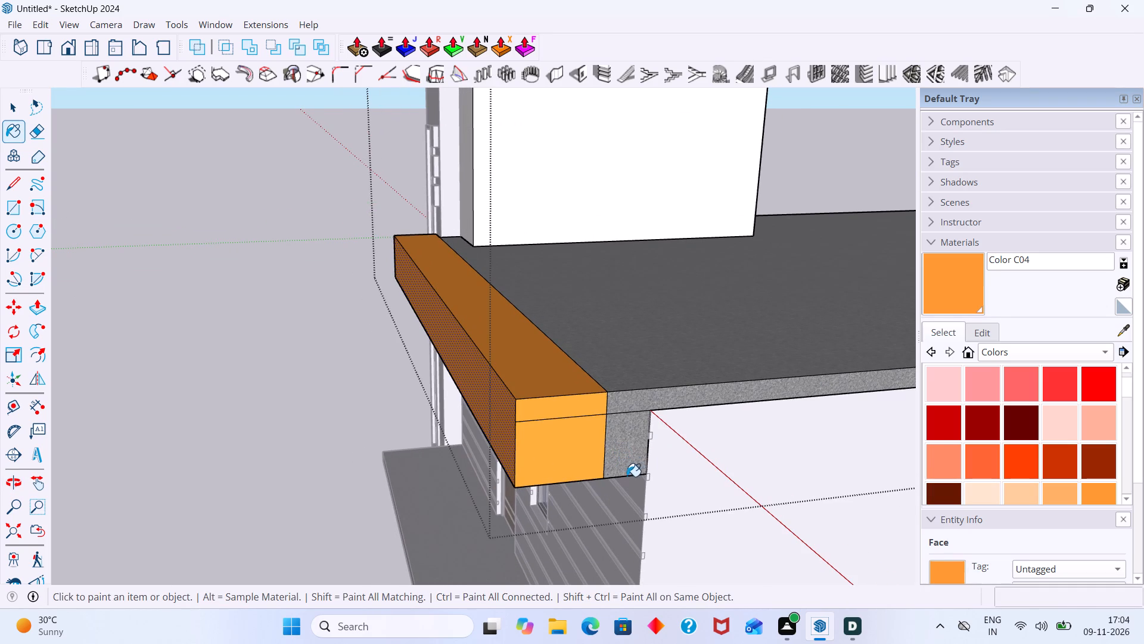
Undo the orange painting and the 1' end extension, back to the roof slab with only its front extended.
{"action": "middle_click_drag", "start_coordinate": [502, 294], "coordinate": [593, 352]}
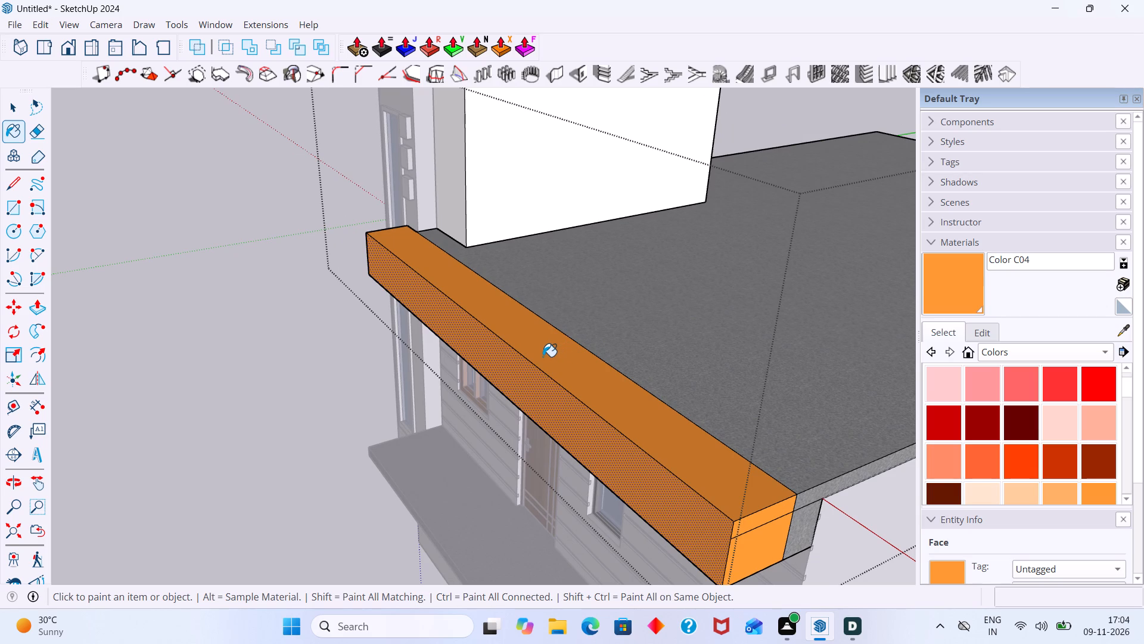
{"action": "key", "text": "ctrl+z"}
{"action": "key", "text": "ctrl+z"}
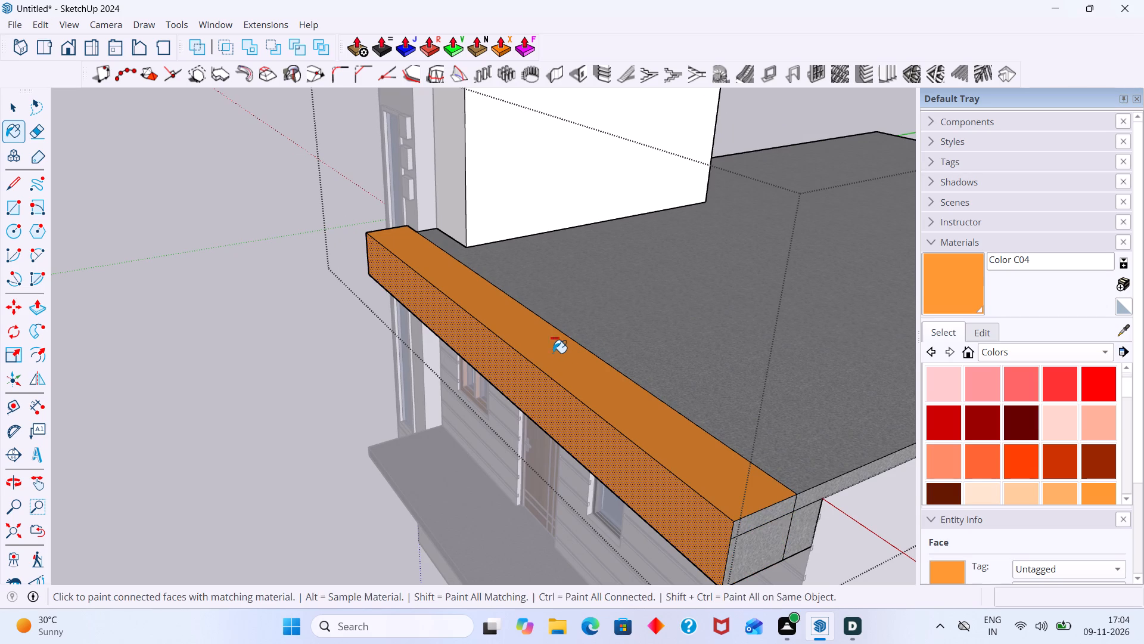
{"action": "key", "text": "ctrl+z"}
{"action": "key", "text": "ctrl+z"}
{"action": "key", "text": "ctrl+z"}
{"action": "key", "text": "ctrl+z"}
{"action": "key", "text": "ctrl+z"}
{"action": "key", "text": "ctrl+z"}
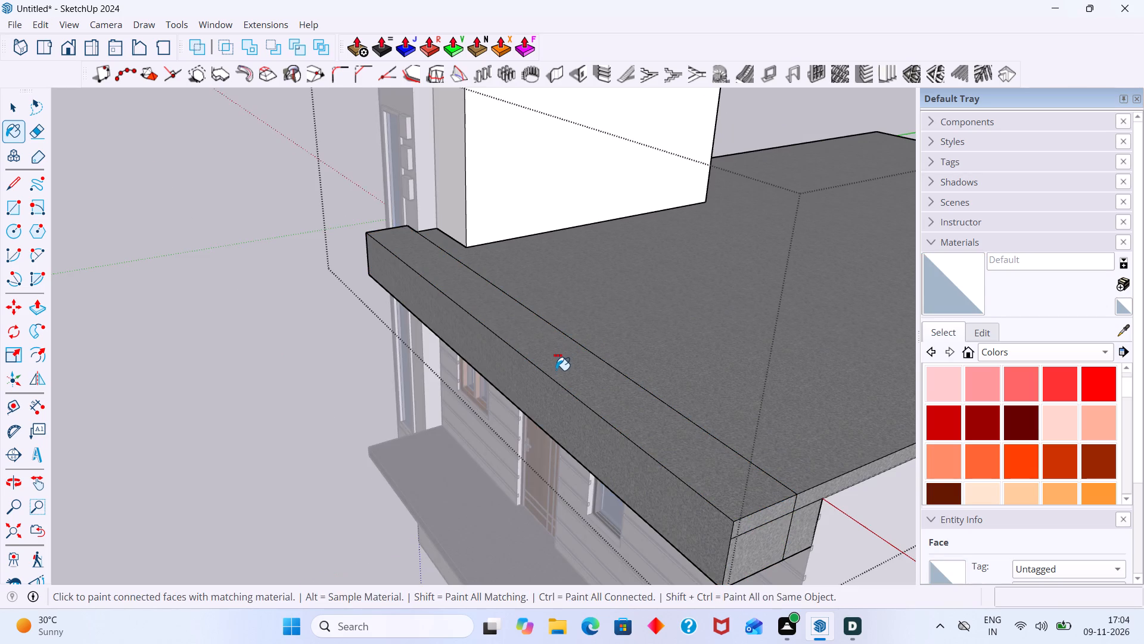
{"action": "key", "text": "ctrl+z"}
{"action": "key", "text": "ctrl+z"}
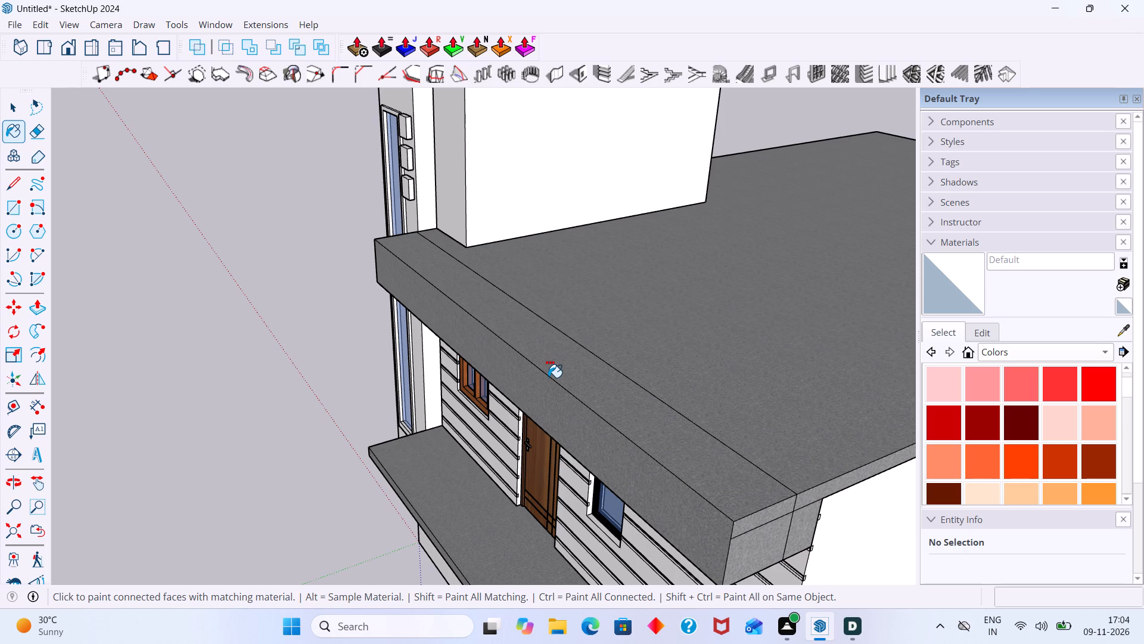
Open the roof slab's group, extend the front band's end face 1' toward the glazed tower, and leave the group.
{"action": "key", "text": "space"}
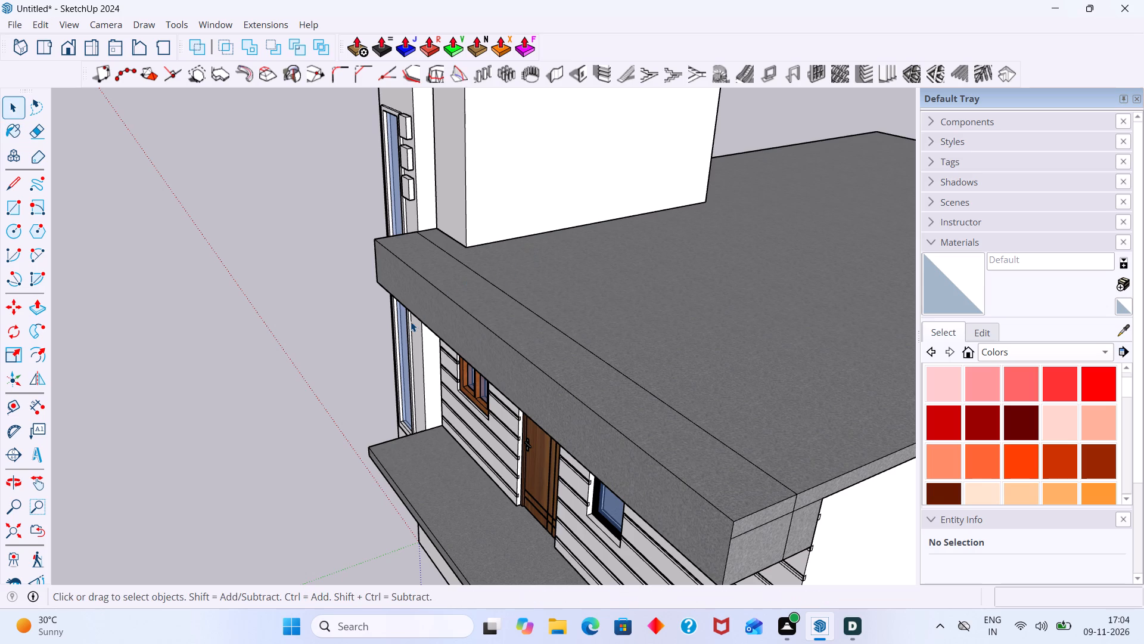
{"action": "middle_click_drag", "start_coordinate": [428, 324], "coordinate": [439, 333]}
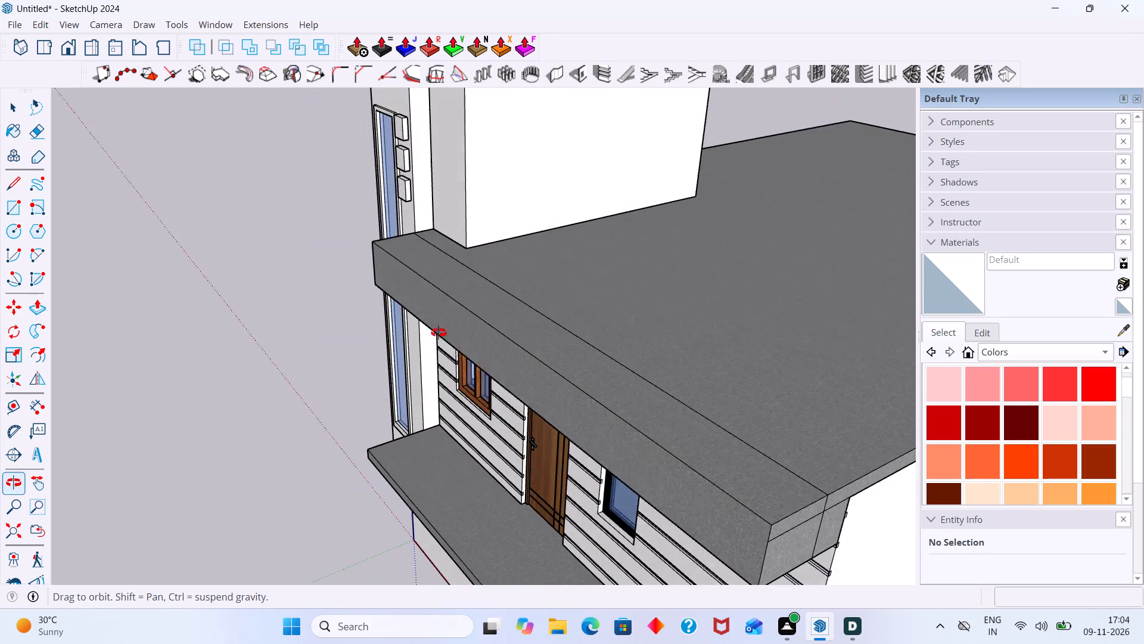
{"action": "middle_click_drag", "start_coordinate": [439, 333], "coordinate": [435, 333]}
{"action": "scroll", "coordinate": [431, 247], "scroll_direction": "up", "scroll_amount": 6}
{"action": "scroll", "coordinate": [408, 306], "scroll_direction": "down", "scroll_amount": 10}
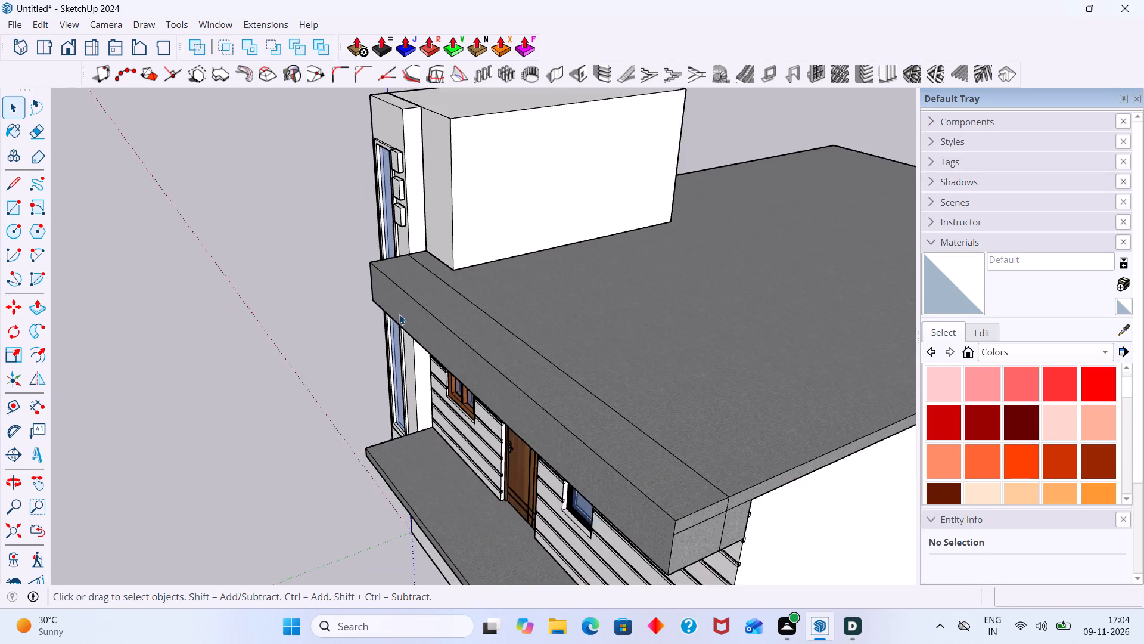
{"action": "middle_click_drag", "start_coordinate": [399, 314], "coordinate": [917, 302]}
{"action": "scroll", "coordinate": [620, 320], "scroll_direction": "up", "scroll_amount": 8}
{"action": "middle_click_drag", "start_coordinate": [414, 324], "coordinate": [583, 324]}
{"action": "scroll", "coordinate": [499, 322], "scroll_direction": "down", "scroll_amount": 2}
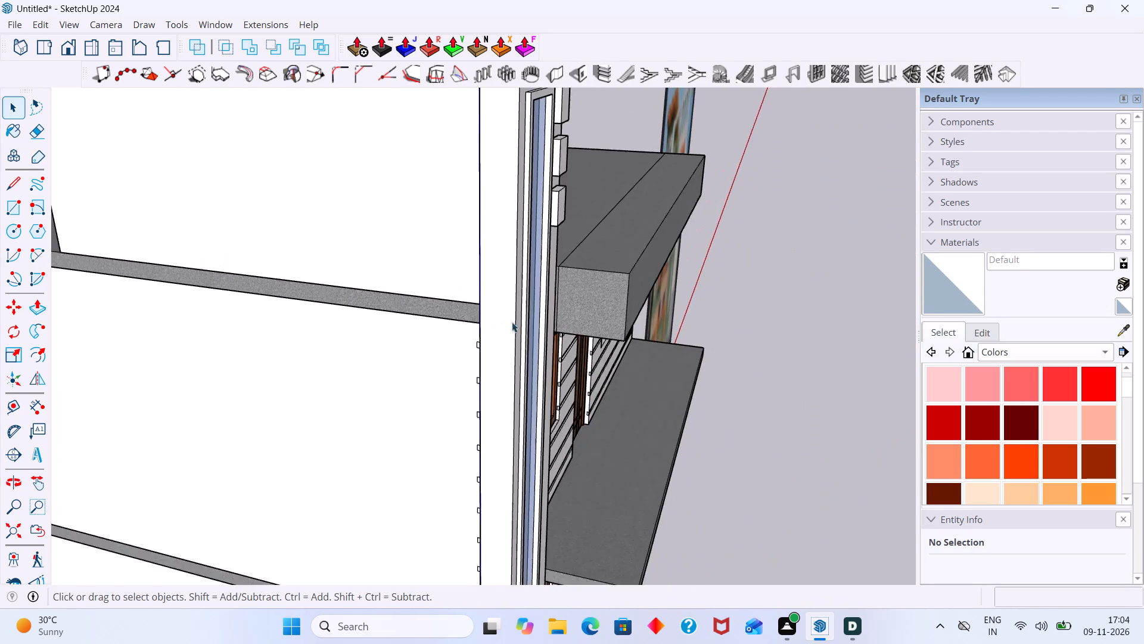
{"action": "scroll", "coordinate": [512, 322], "scroll_direction": "down", "scroll_amount": 4}
{"action": "scroll", "coordinate": [574, 315], "scroll_direction": "up", "scroll_amount": 7}
{"action": "left_click", "coordinate": [581, 311]}
{"action": "double_click", "coordinate": [581, 311]}
{"action": "left_click", "coordinate": [579, 311]}
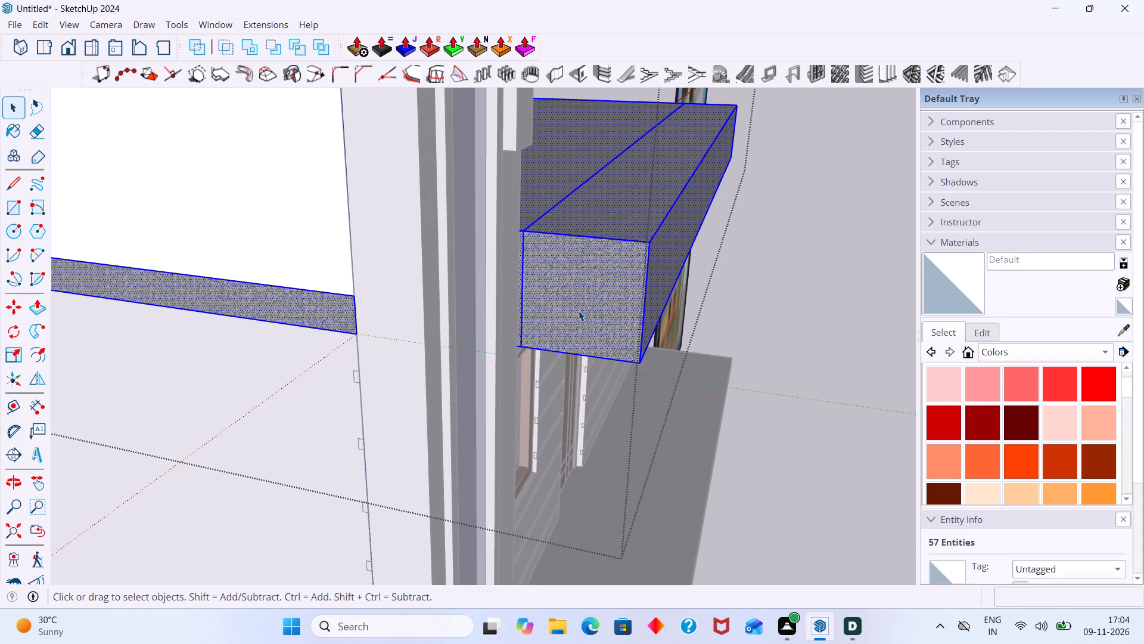
{"action": "scroll", "coordinate": [580, 311], "scroll_direction": "up", "scroll_amount": 3}
{"action": "left_click", "coordinate": [580, 312]}
{"action": "key", "text": "p"}
{"action": "key", "text": "p"}
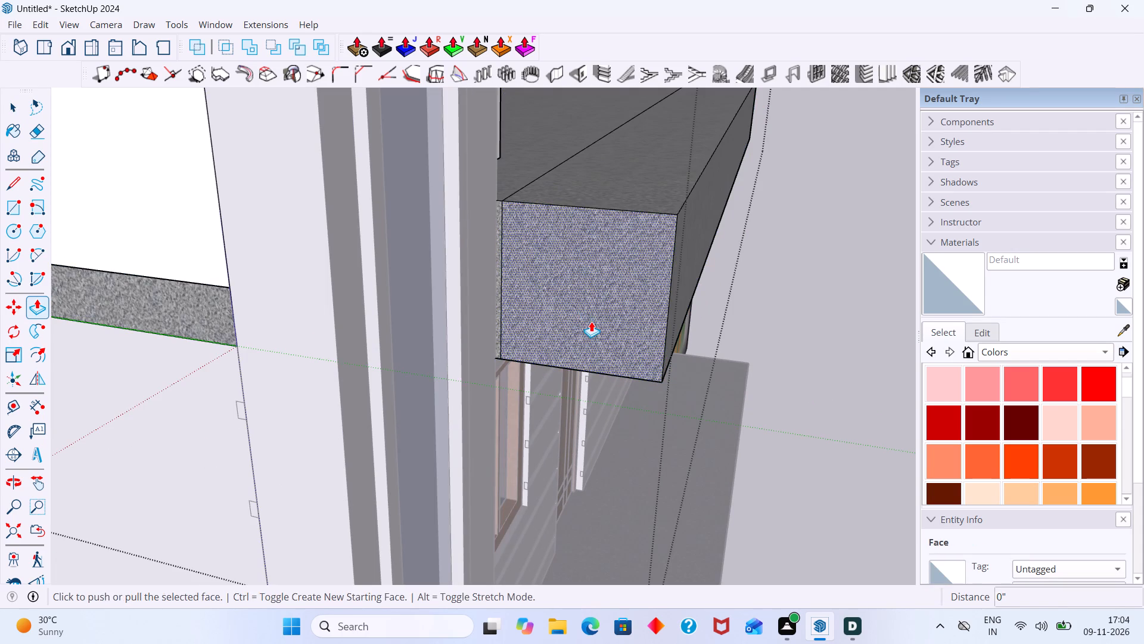
{"action": "left_click", "coordinate": [591, 321]}
{"action": "key", "text": "1"}
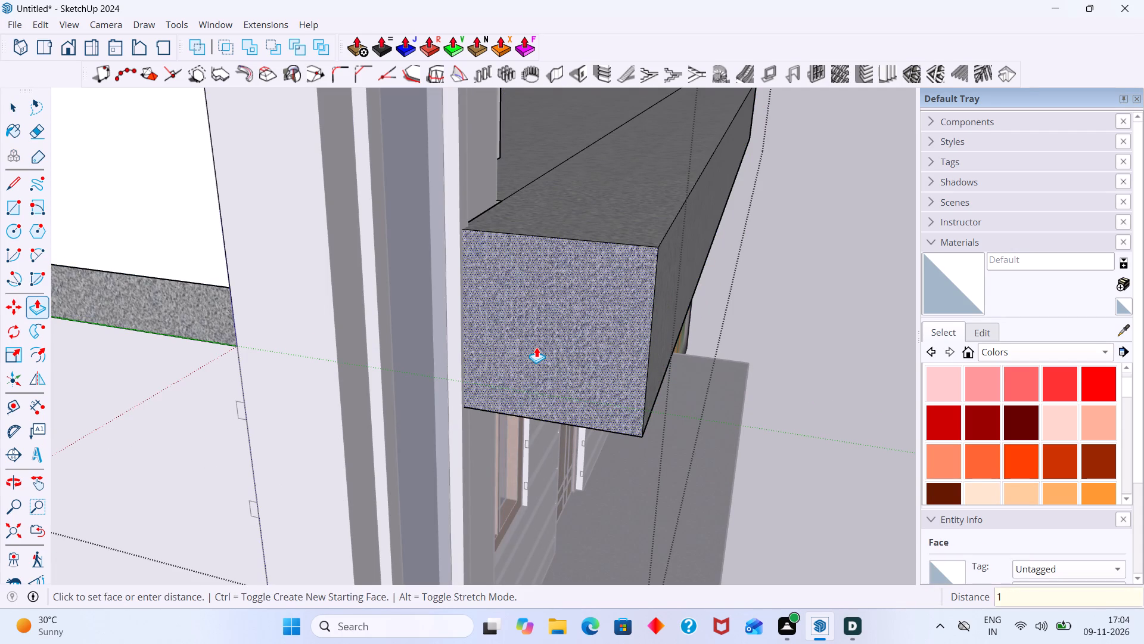
{"action": "key", "text": "apostrophe"}
{"action": "key", "text": "Return"}
{"action": "key", "text": "space"}
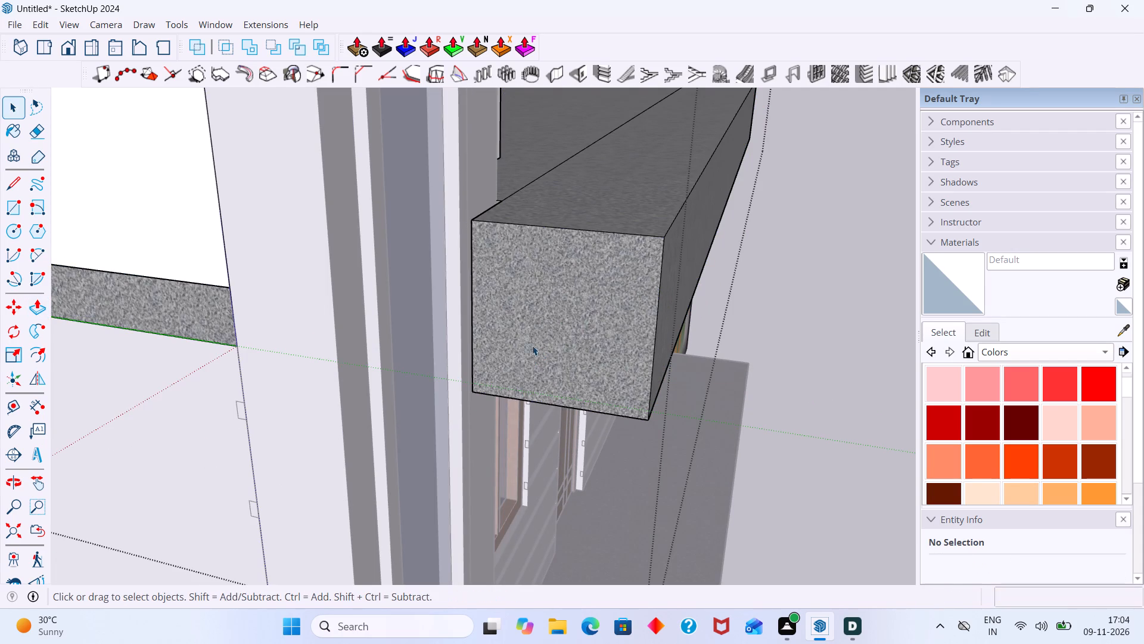
{"action": "scroll", "coordinate": [450, 316], "scroll_direction": "down", "scroll_amount": 9}
{"action": "left_click", "coordinate": [751, 323]}
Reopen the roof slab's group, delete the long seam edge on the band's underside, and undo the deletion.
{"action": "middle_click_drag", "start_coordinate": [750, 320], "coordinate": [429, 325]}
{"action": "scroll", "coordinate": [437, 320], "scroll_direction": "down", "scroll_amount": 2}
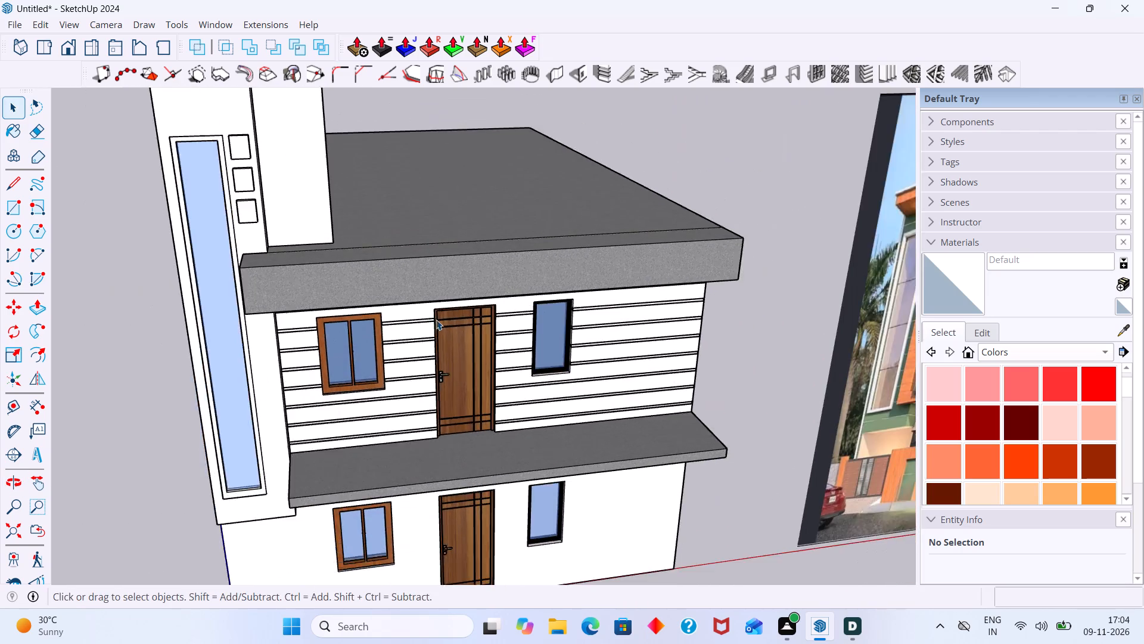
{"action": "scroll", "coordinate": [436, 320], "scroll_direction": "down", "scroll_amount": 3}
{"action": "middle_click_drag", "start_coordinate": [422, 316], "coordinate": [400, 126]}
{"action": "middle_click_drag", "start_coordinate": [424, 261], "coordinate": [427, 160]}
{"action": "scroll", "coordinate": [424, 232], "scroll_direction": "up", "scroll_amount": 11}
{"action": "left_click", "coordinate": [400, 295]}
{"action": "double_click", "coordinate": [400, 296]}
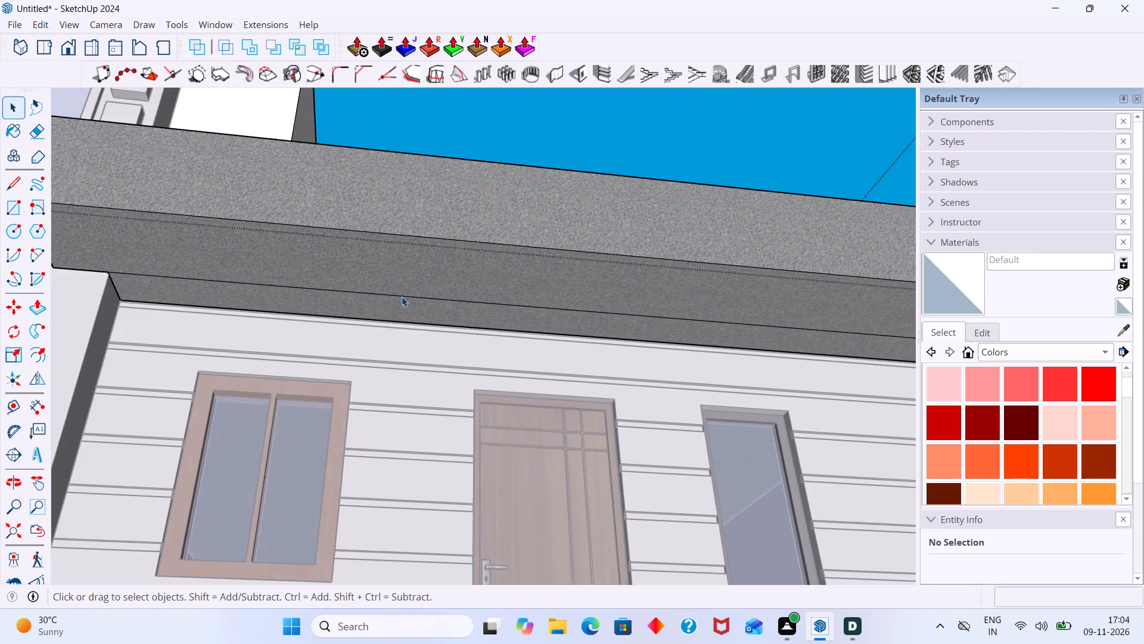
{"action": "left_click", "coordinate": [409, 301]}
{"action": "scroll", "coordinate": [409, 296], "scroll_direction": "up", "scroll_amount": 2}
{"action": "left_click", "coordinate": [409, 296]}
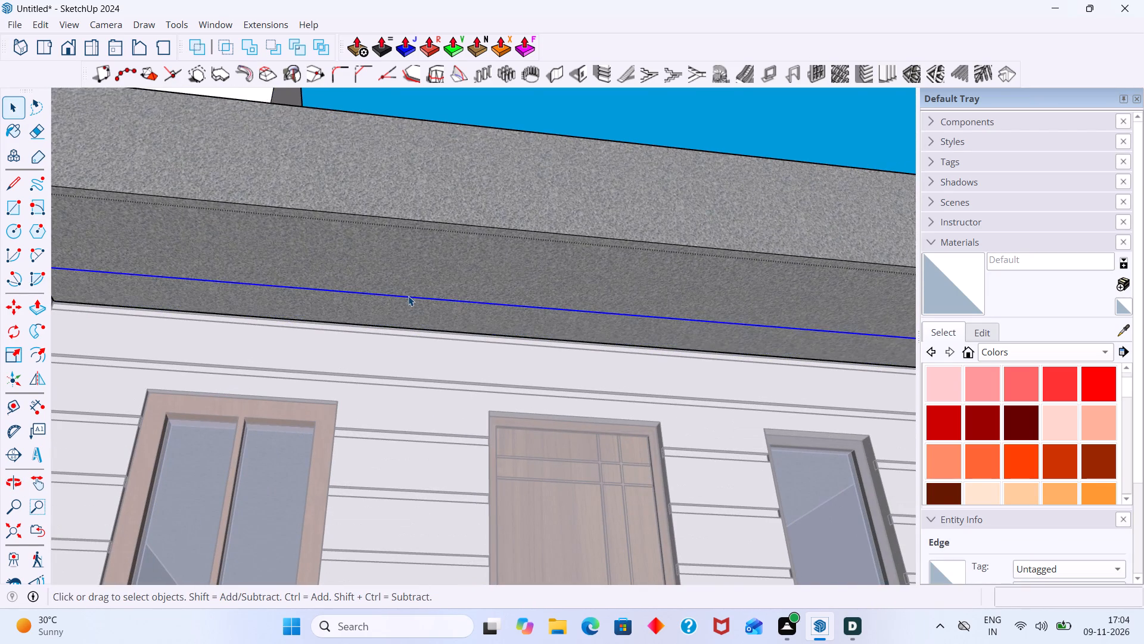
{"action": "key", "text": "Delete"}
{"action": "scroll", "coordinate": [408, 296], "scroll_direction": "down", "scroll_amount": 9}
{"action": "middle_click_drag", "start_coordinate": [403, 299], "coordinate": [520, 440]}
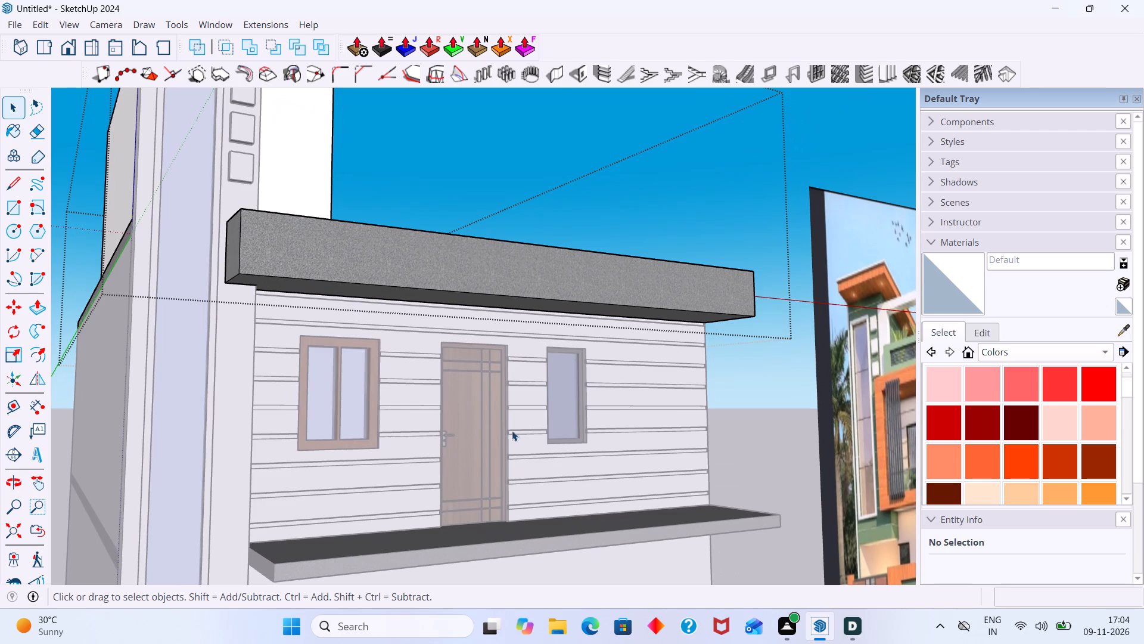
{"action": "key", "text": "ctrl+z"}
Push the roof band's tower-side end face 1.5' inward as a new starting face, marking off an end block.
{"action": "middle_click_drag", "start_coordinate": [489, 423], "coordinate": [387, 274]}
{"action": "scroll", "coordinate": [389, 276], "scroll_direction": "down", "scroll_amount": 4}
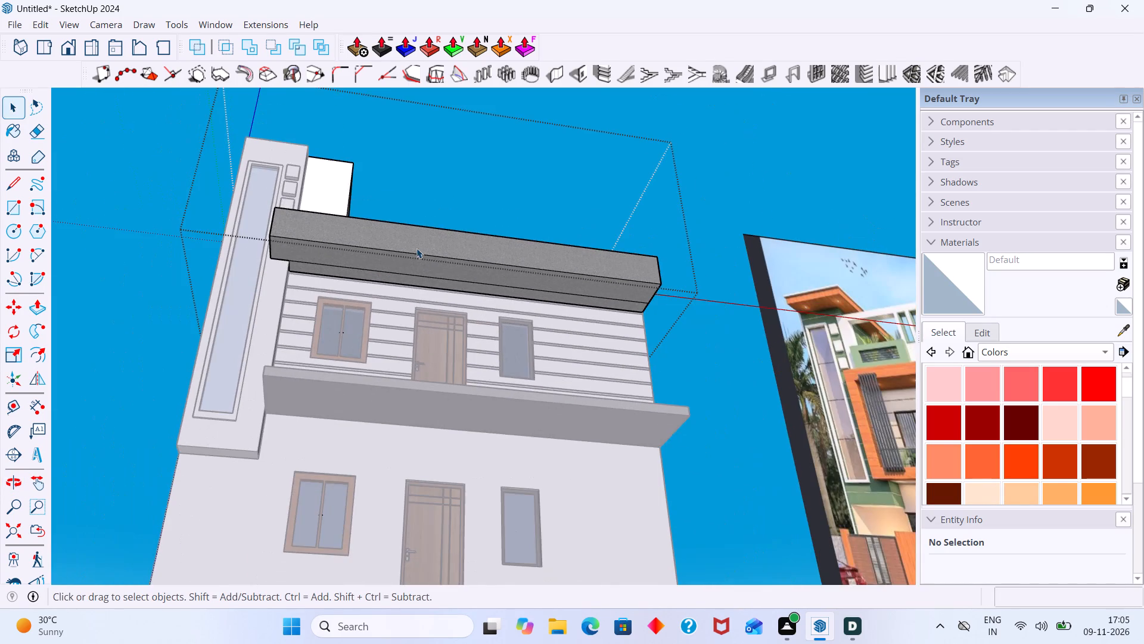
{"action": "left_click", "coordinate": [502, 207]}
{"action": "middle_click_drag", "start_coordinate": [496, 215], "coordinate": [490, 415]}
{"action": "middle_click_drag", "start_coordinate": [244, 323], "coordinate": [259, 188]}
{"action": "scroll", "coordinate": [264, 199], "scroll_direction": "up", "scroll_amount": 3}
{"action": "middle_click_drag", "start_coordinate": [270, 203], "coordinate": [314, 255]}
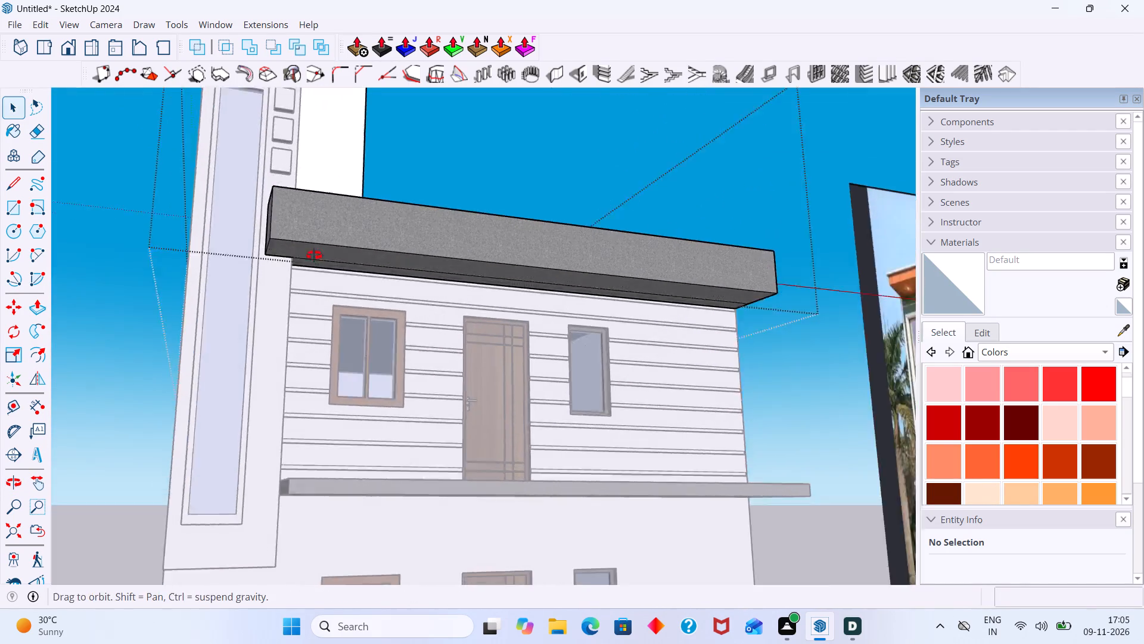
{"action": "middle_click_drag", "start_coordinate": [314, 255], "coordinate": [424, 312]}
{"action": "scroll", "coordinate": [350, 257], "scroll_direction": "up", "scroll_amount": 4}
{"action": "scroll", "coordinate": [273, 231], "scroll_direction": "up", "scroll_amount": 6}
{"action": "scroll", "coordinate": [273, 231], "scroll_direction": "down", "scroll_amount": 13}
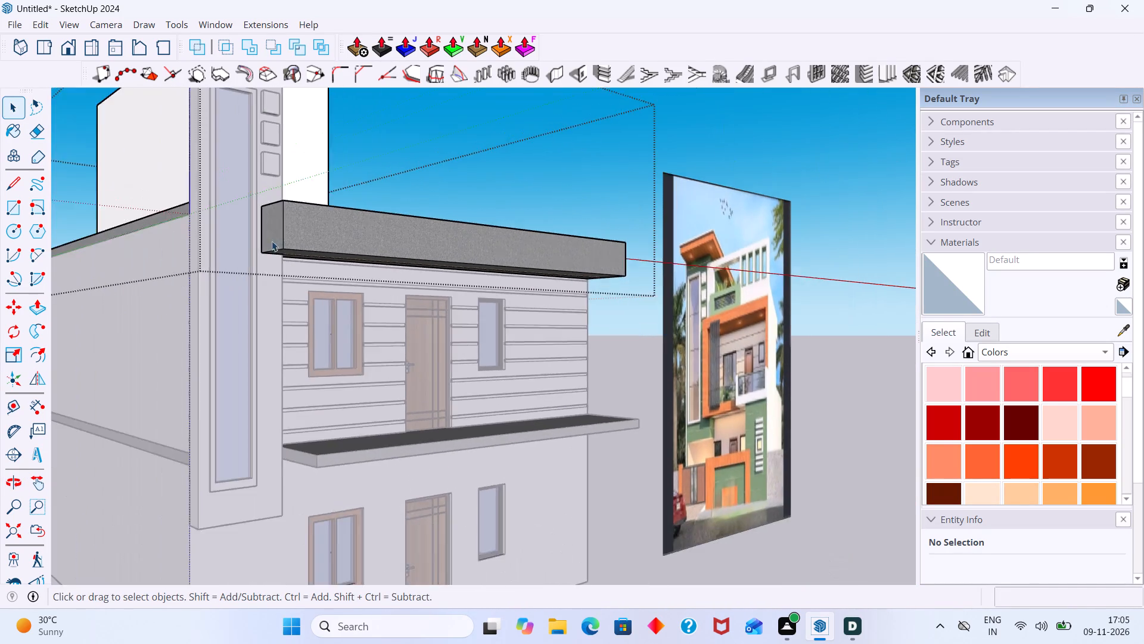
{"action": "scroll", "coordinate": [272, 241], "scroll_direction": "down", "scroll_amount": 5}
{"action": "middle_click_drag", "start_coordinate": [281, 268], "coordinate": [282, 344]}
{"action": "scroll", "coordinate": [272, 264], "scroll_direction": "up", "scroll_amount": 8}
{"action": "left_click", "coordinate": [266, 277]}
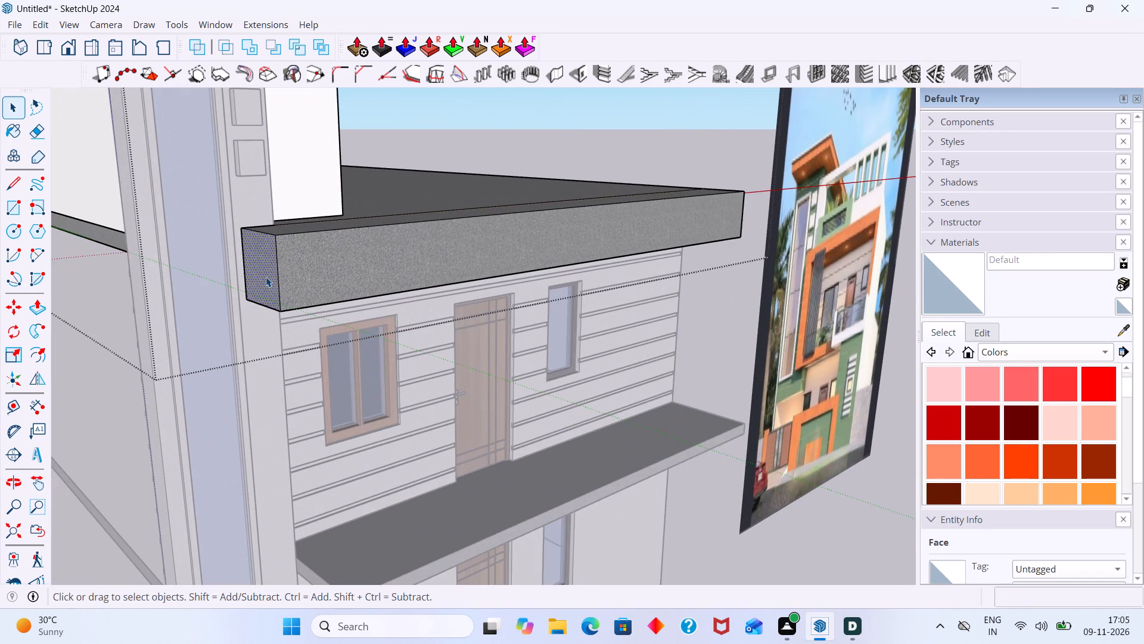
{"action": "key", "text": "p"}
{"action": "left_click", "coordinate": [266, 276]}
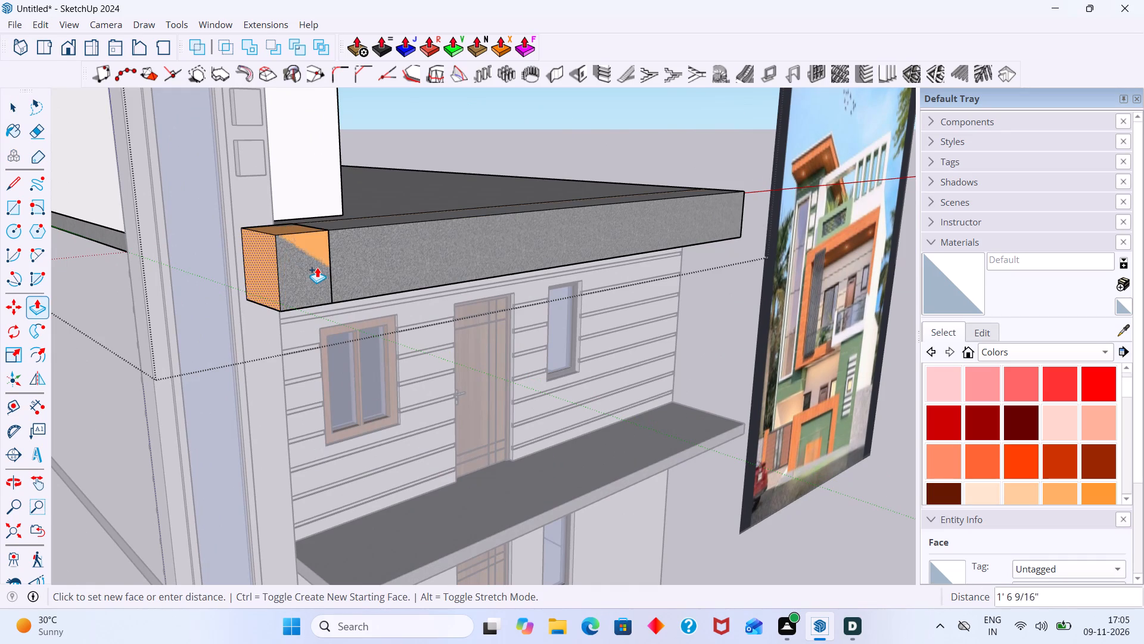
{"action": "type", "text": "1.5"}
{"action": "key", "text": "apostrophe"}
{"action": "key", "text": "Return"}
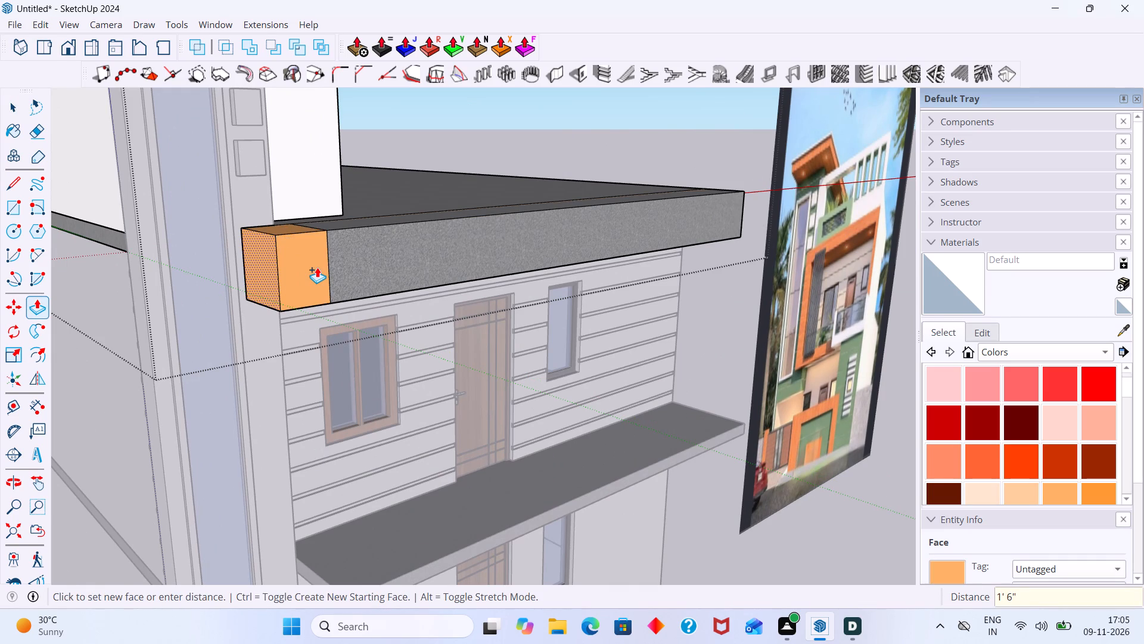
Pull the orange end block's underside down about 8' 6" to the first-floor ledge, forming the frame's vertical post beside the tower.
{"action": "middle_click_drag", "start_coordinate": [307, 423], "coordinate": [268, 232]}
{"action": "scroll", "coordinate": [279, 145], "scroll_direction": "up", "scroll_amount": 3}
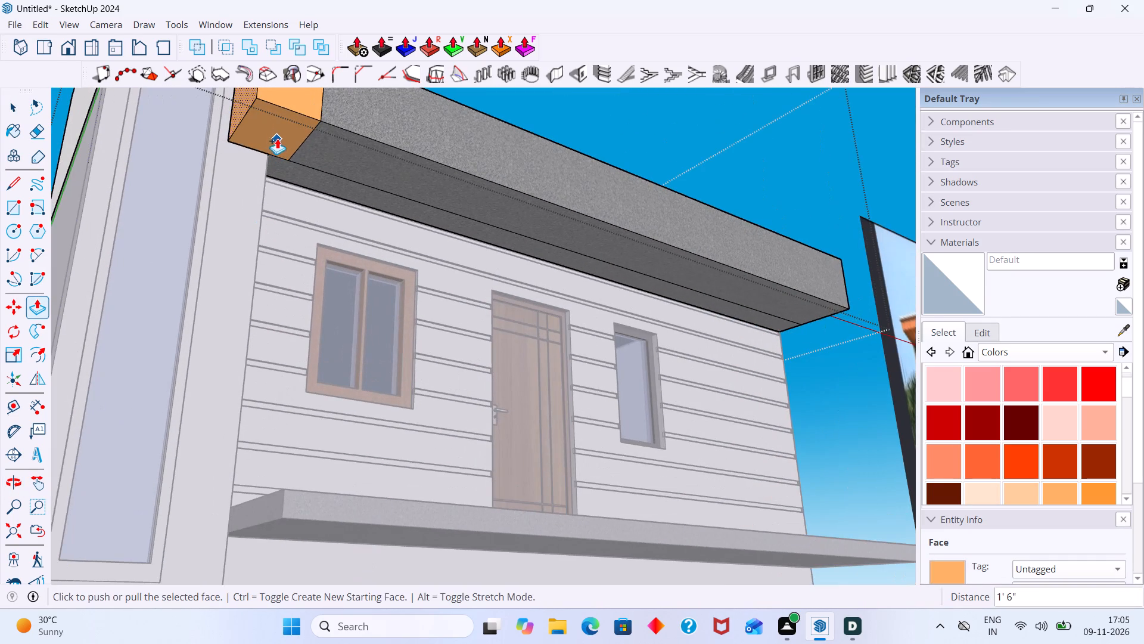
{"action": "left_click", "coordinate": [276, 138]}
{"action": "key", "text": "Escape"}
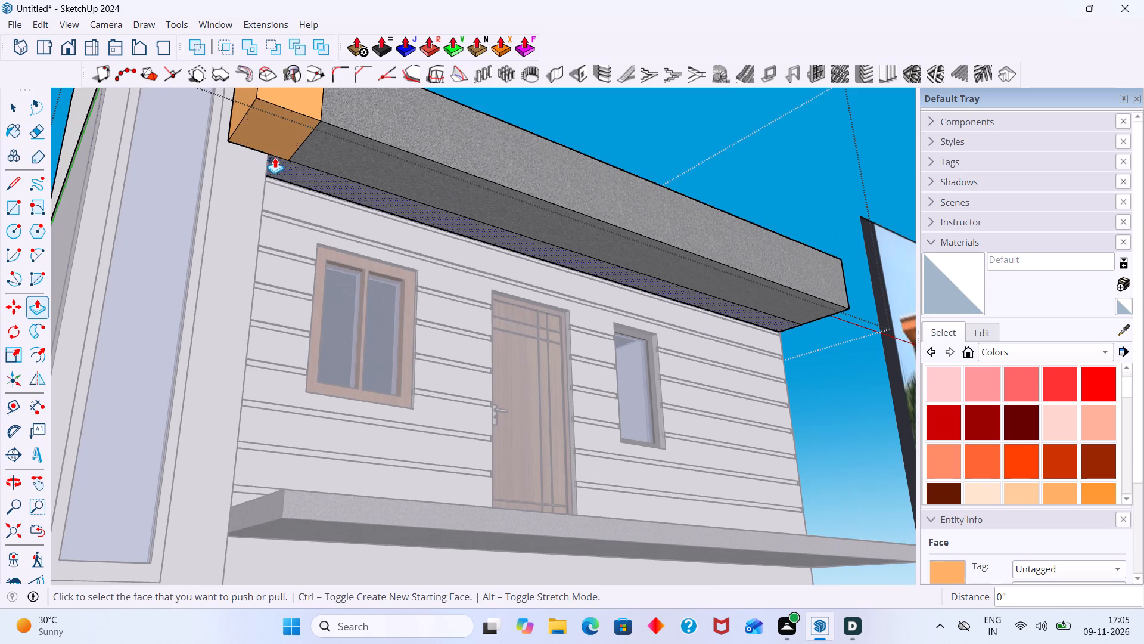
{"action": "key", "text": "space"}
{"action": "left_click", "coordinate": [273, 130]}
{"action": "key", "text": "p"}
{"action": "left_click", "coordinate": [273, 130]}
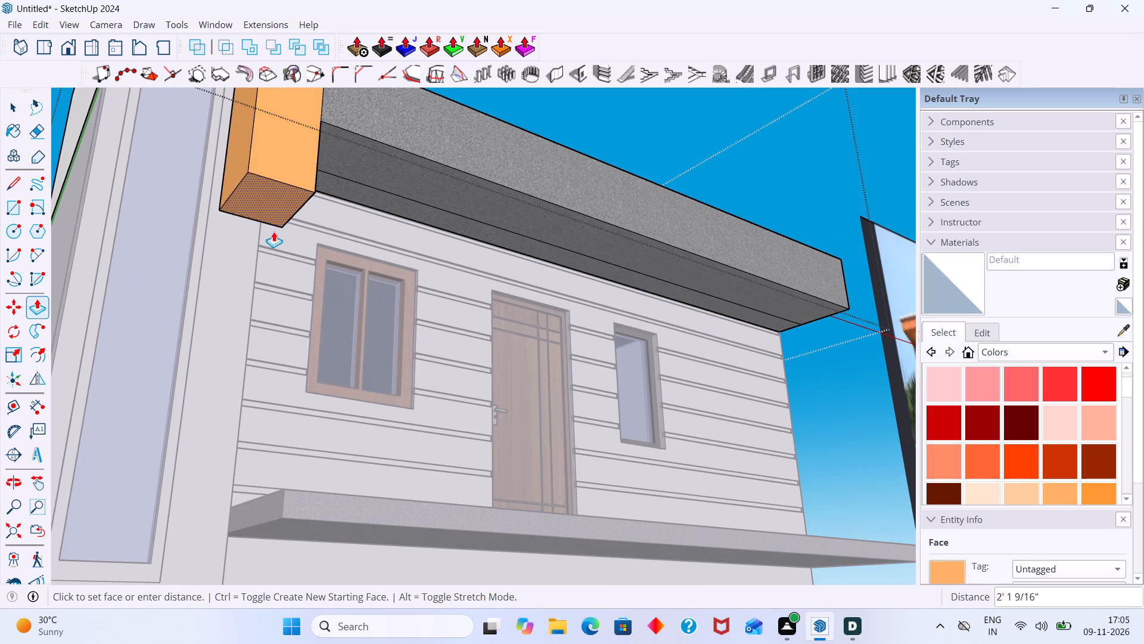
{"action": "middle_click_drag", "start_coordinate": [273, 343], "coordinate": [206, 521]}
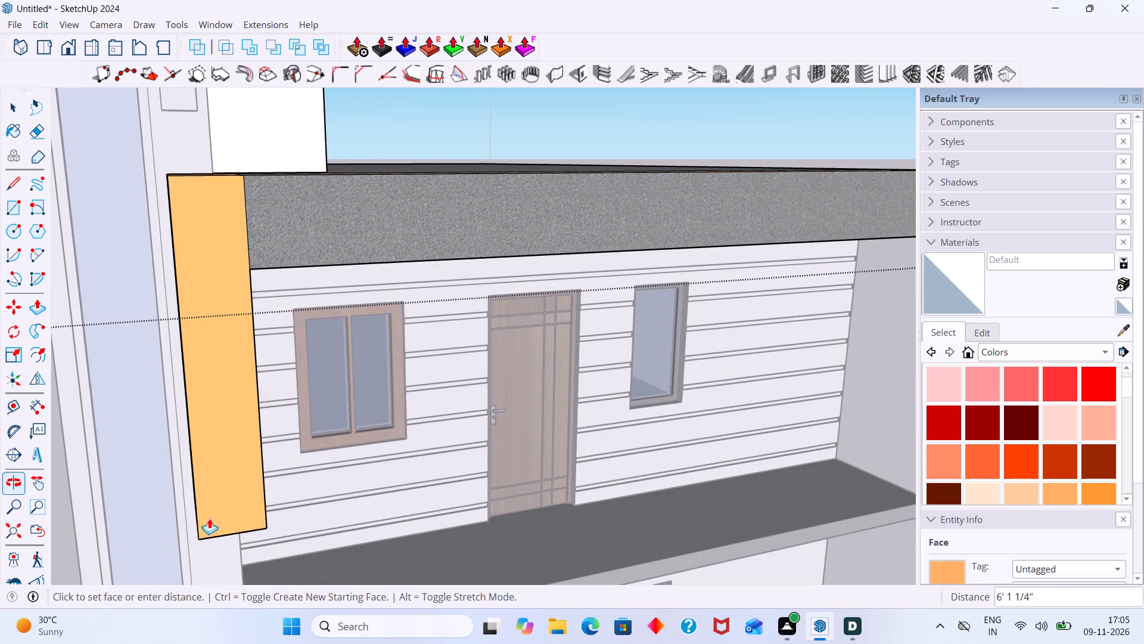
{"action": "middle_click_drag", "start_coordinate": [210, 507], "coordinate": [212, 335]}
{"action": "middle_click_drag", "start_coordinate": [259, 442], "coordinate": [343, 434]}
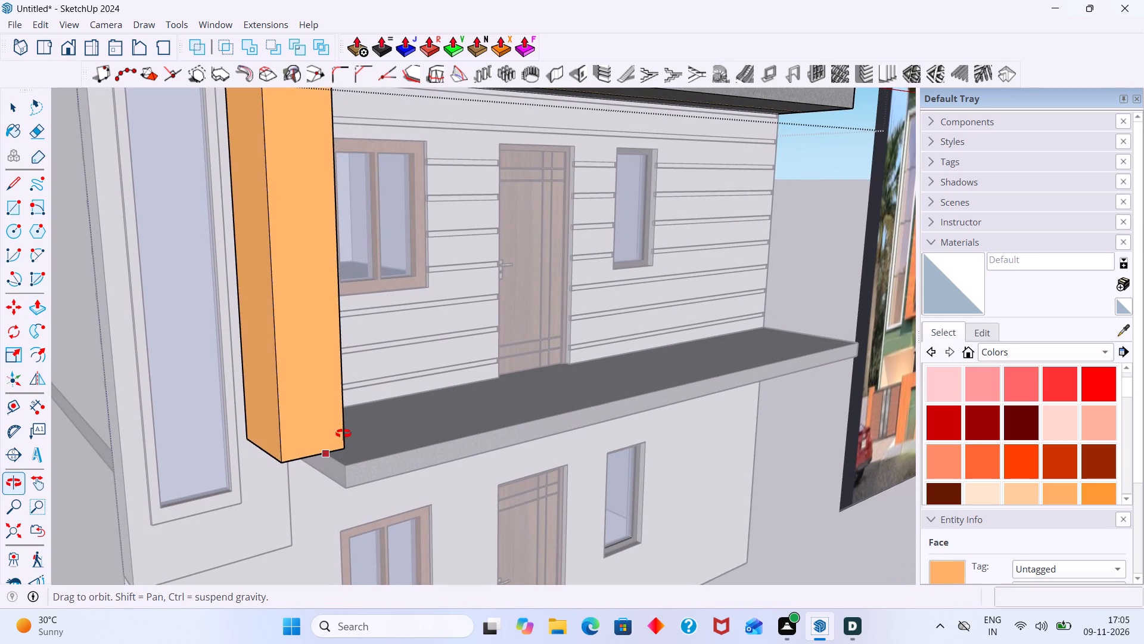
{"action": "middle_click_drag", "start_coordinate": [343, 434], "coordinate": [346, 432]}
{"action": "scroll", "coordinate": [346, 434], "scroll_direction": "down", "scroll_amount": 7}
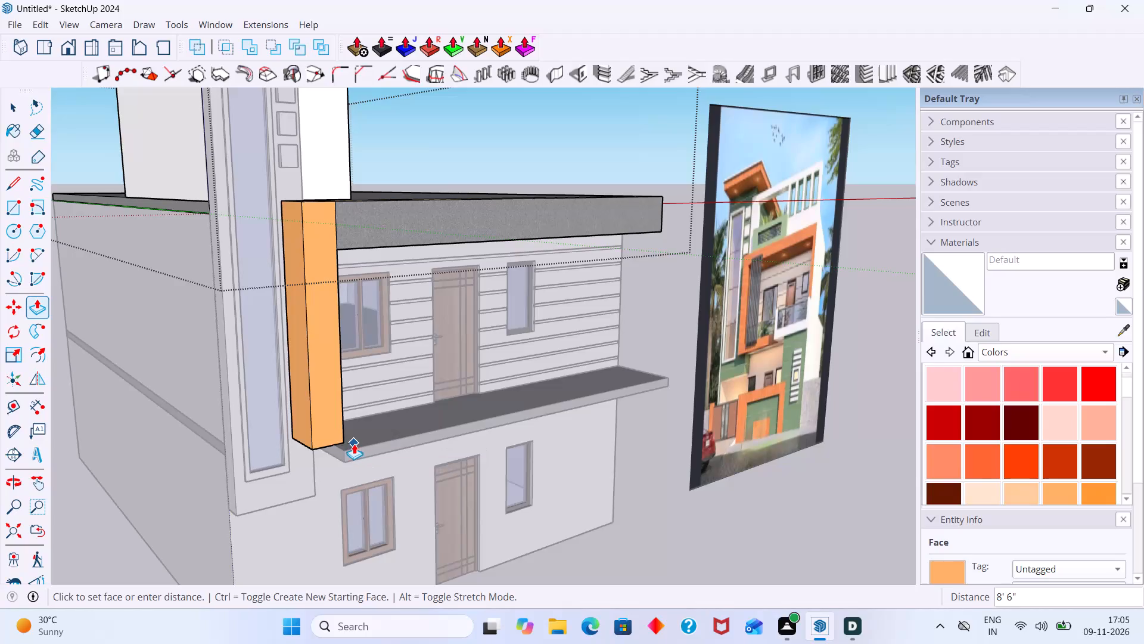
{"action": "middle_click_drag", "start_coordinate": [349, 444], "coordinate": [269, 482]}
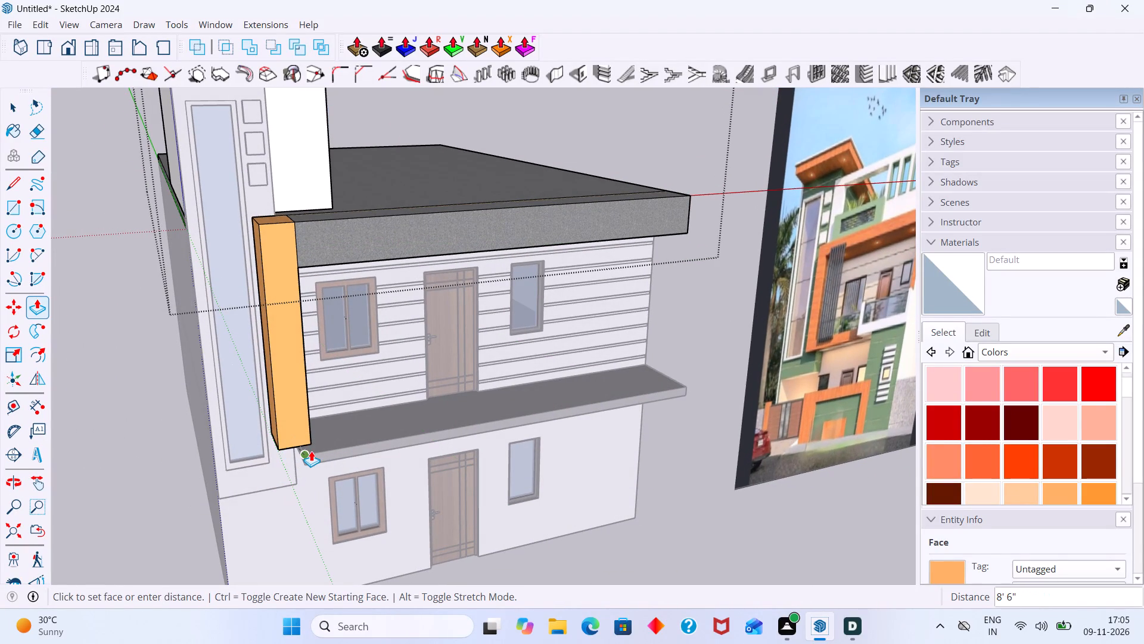
{"action": "scroll", "coordinate": [301, 453], "scroll_direction": "up", "scroll_amount": 7}
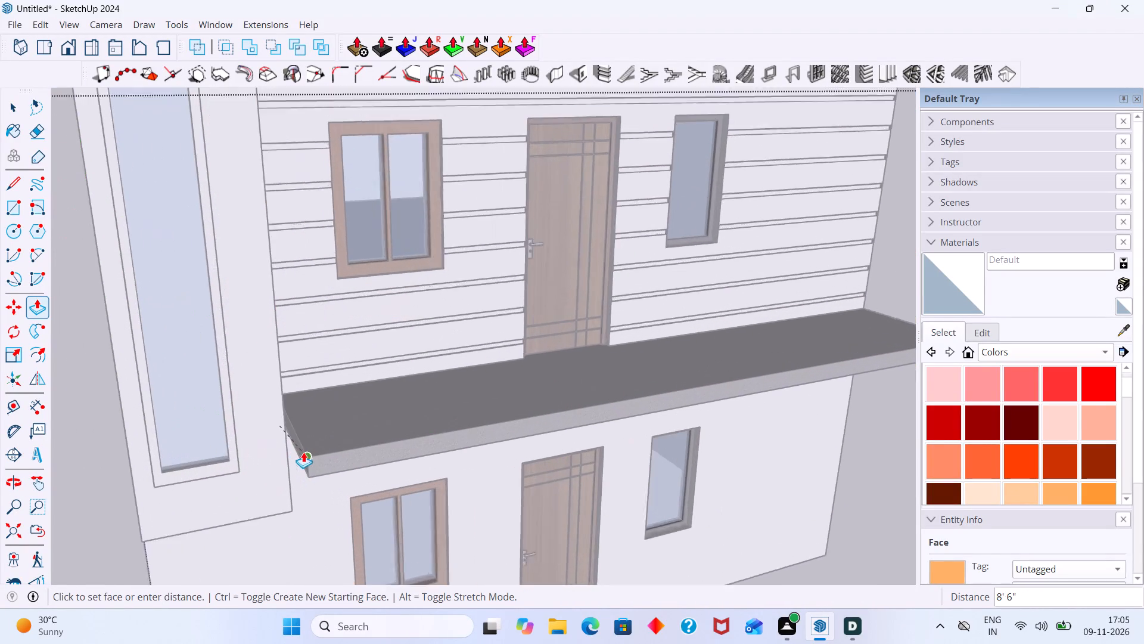
Finish lowering the orange post's underside 8' 6", level with the first-floor ledge's top edge.
{"action": "scroll", "coordinate": [303, 452], "scroll_direction": "up", "scroll_amount": 5}
{"action": "left_click", "coordinate": [309, 456]}
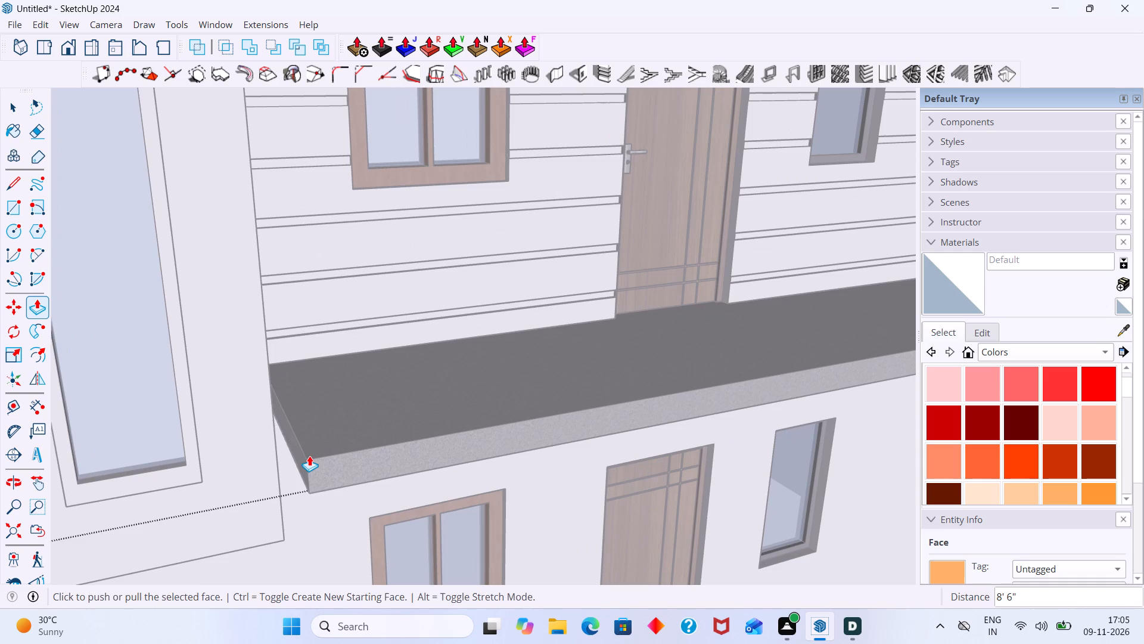
Pull the orange post's underside down another 6" to align with the ledge's bottom edge.
{"action": "scroll", "coordinate": [311, 456], "scroll_direction": "down", "scroll_amount": 12}
{"action": "middle_click_drag", "start_coordinate": [313, 461], "coordinate": [429, 448]}
{"action": "scroll", "coordinate": [387, 463], "scroll_direction": "up", "scroll_amount": 4}
{"action": "middle_click_drag", "start_coordinate": [381, 475], "coordinate": [369, 345]}
{"action": "key", "text": "space"}
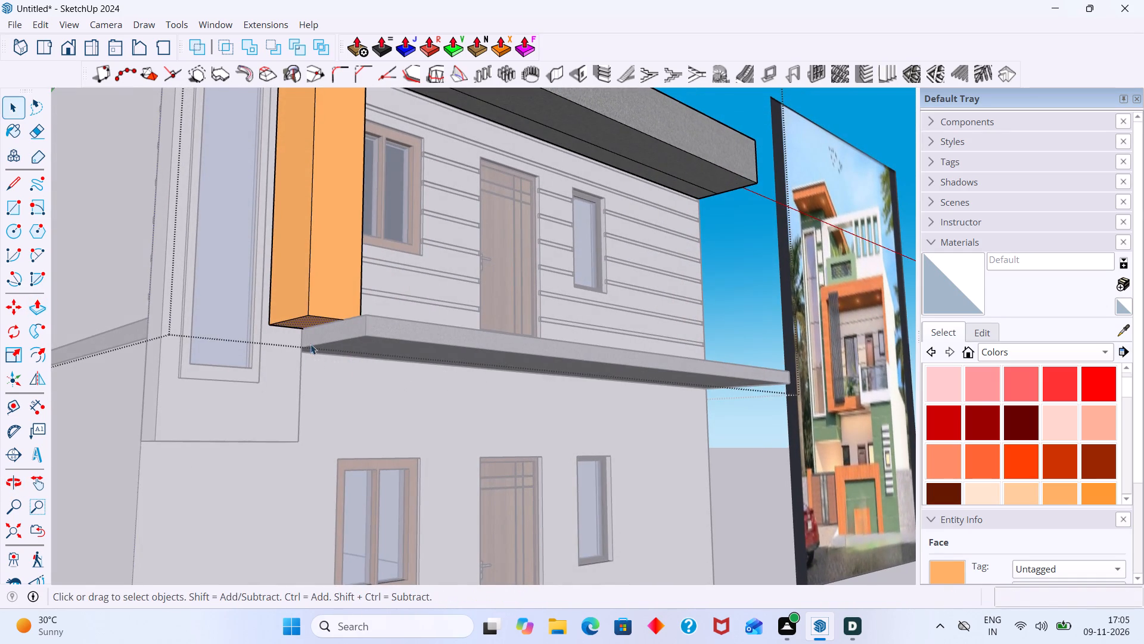
{"action": "scroll", "coordinate": [310, 344], "scroll_direction": "down", "scroll_amount": 4}
{"action": "middle_click_drag", "start_coordinate": [317, 341], "coordinate": [280, 334]}
{"action": "scroll", "coordinate": [301, 326], "scroll_direction": "up", "scroll_amount": 7}
{"action": "middle_click_drag", "start_coordinate": [308, 330], "coordinate": [315, 288]}
{"action": "scroll", "coordinate": [310, 292], "scroll_direction": "up", "scroll_amount": 2}
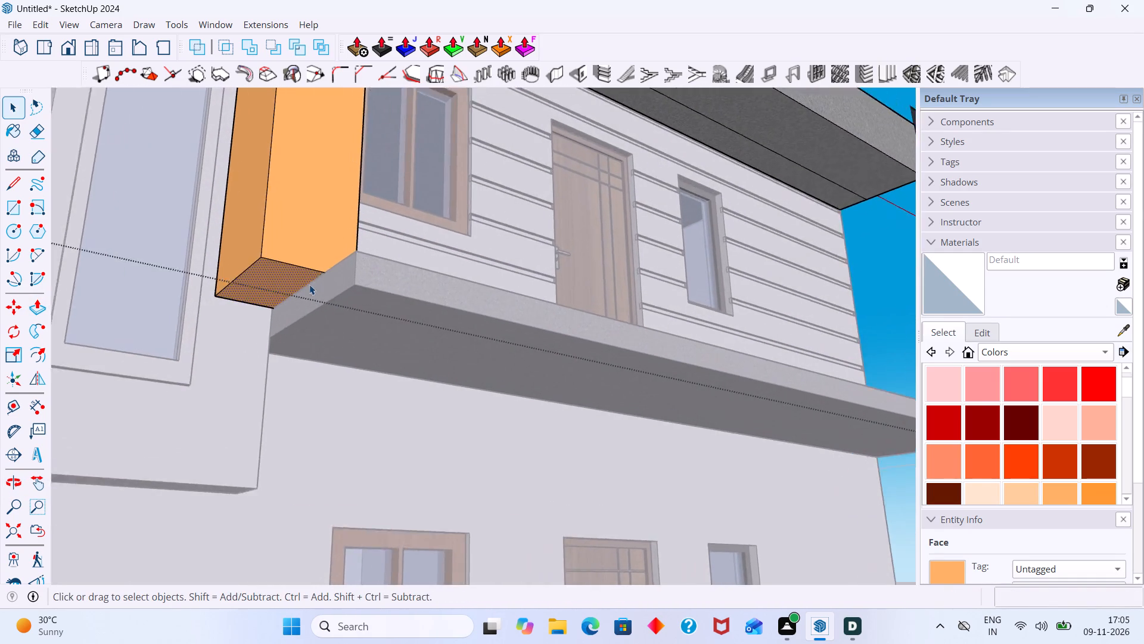
{"action": "scroll", "coordinate": [309, 284], "scroll_direction": "up", "scroll_amount": 3}
{"action": "middle_click_drag", "start_coordinate": [306, 290], "coordinate": [275, 362]}
{"action": "scroll", "coordinate": [290, 348], "scroll_direction": "down", "scroll_amount": 10}
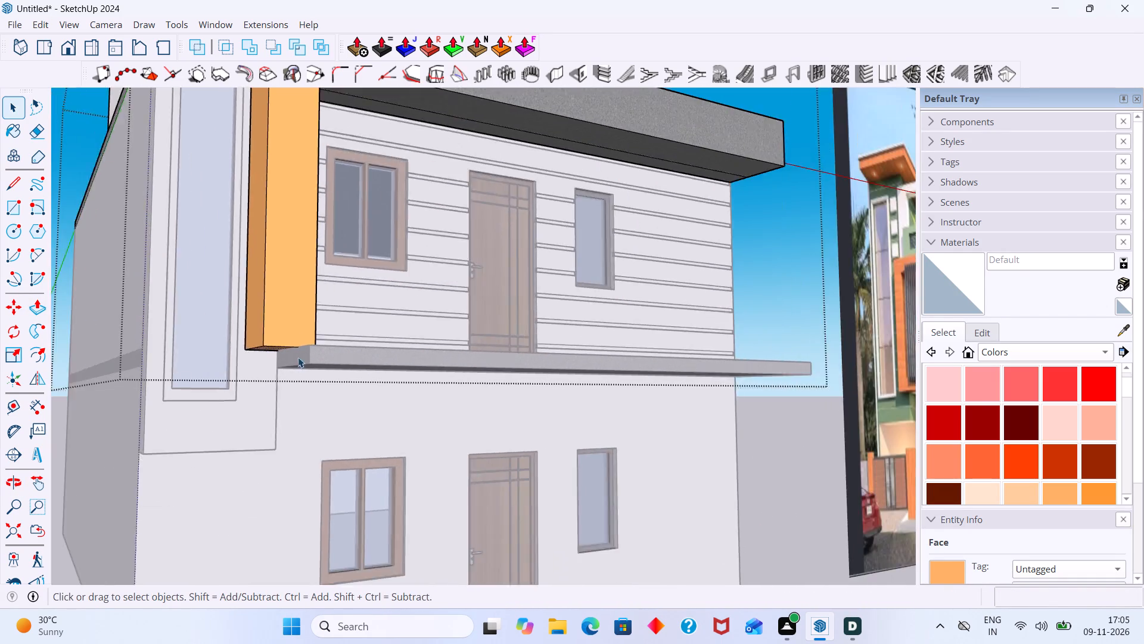
{"action": "scroll", "coordinate": [298, 357], "scroll_direction": "down", "scroll_amount": 8}
{"action": "scroll", "coordinate": [274, 362], "scroll_direction": "up", "scroll_amount": 8}
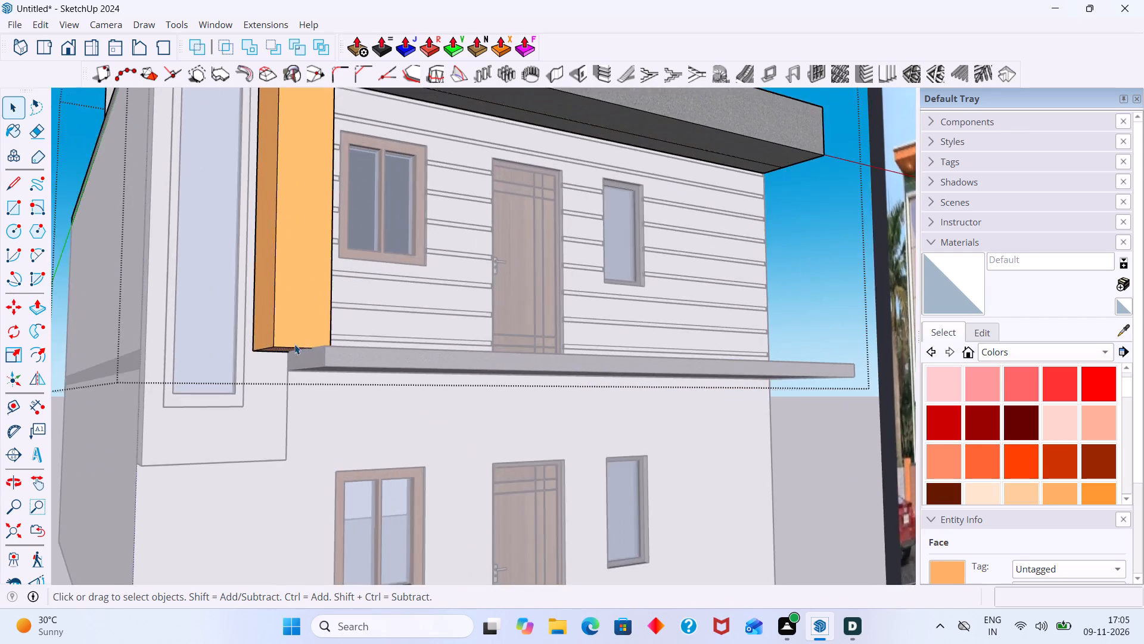
{"action": "scroll", "coordinate": [294, 344], "scroll_direction": "up", "scroll_amount": 1}
{"action": "middle_click_drag", "start_coordinate": [294, 345], "coordinate": [287, 268]}
{"action": "scroll", "coordinate": [273, 294], "scroll_direction": "up", "scroll_amount": 6}
{"action": "left_click", "coordinate": [288, 274]}
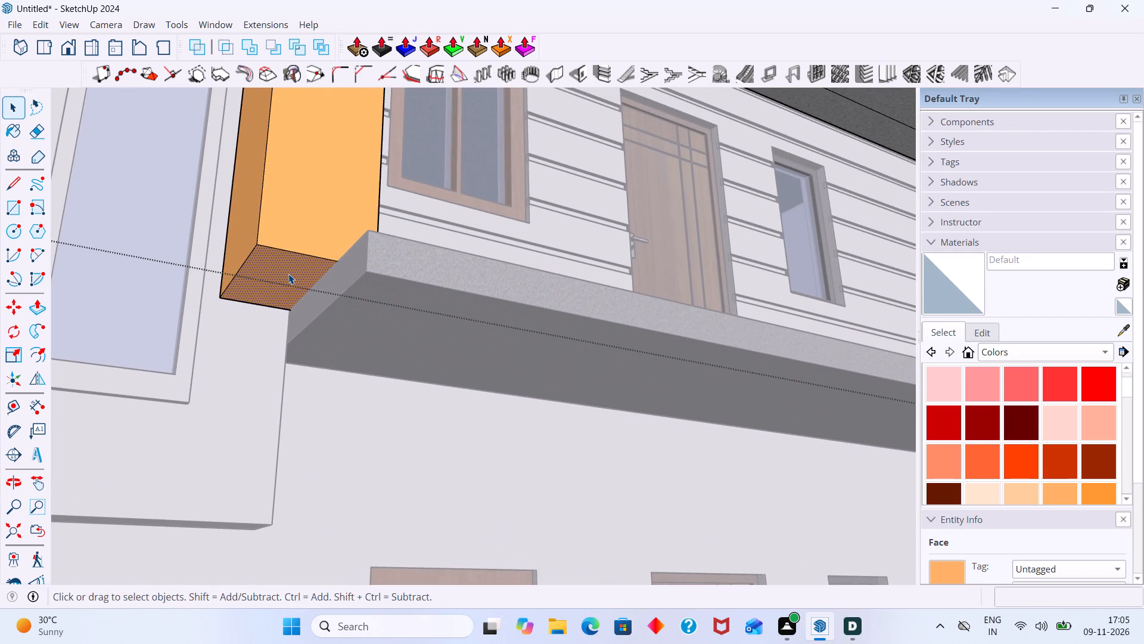
{"action": "key", "text": "p"}
{"action": "left_click", "coordinate": [288, 274]}
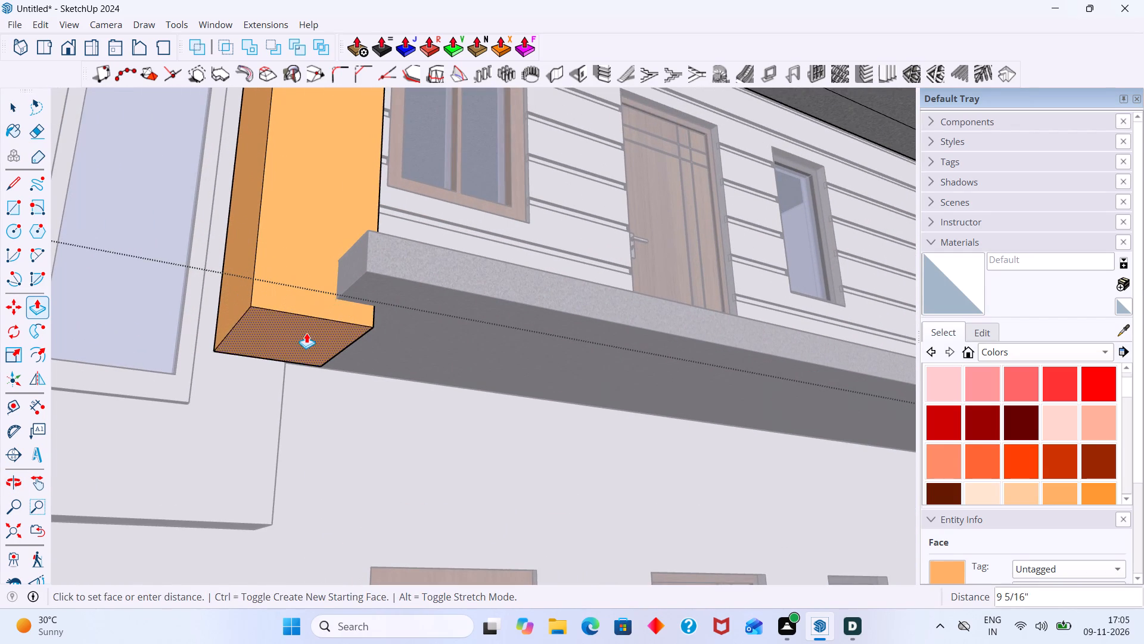
{"action": "scroll", "coordinate": [301, 335], "scroll_direction": "down", "scroll_amount": 2}
{"action": "middle_click_drag", "start_coordinate": [305, 340], "coordinate": [293, 456]}
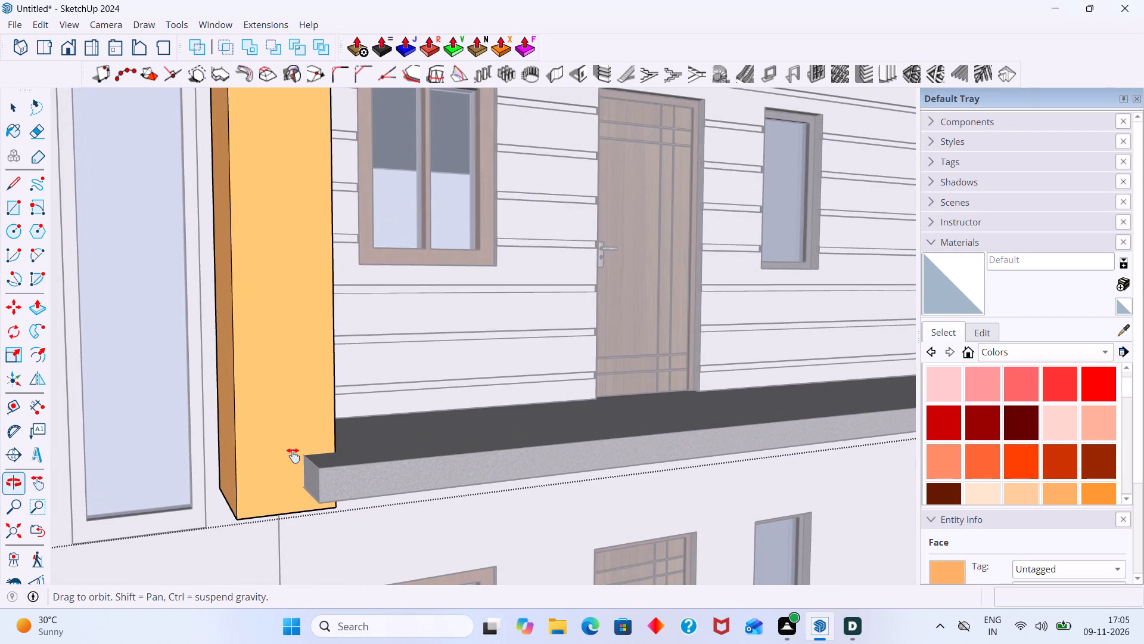
{"action": "middle_click_drag", "start_coordinate": [293, 456], "coordinate": [296, 300]}
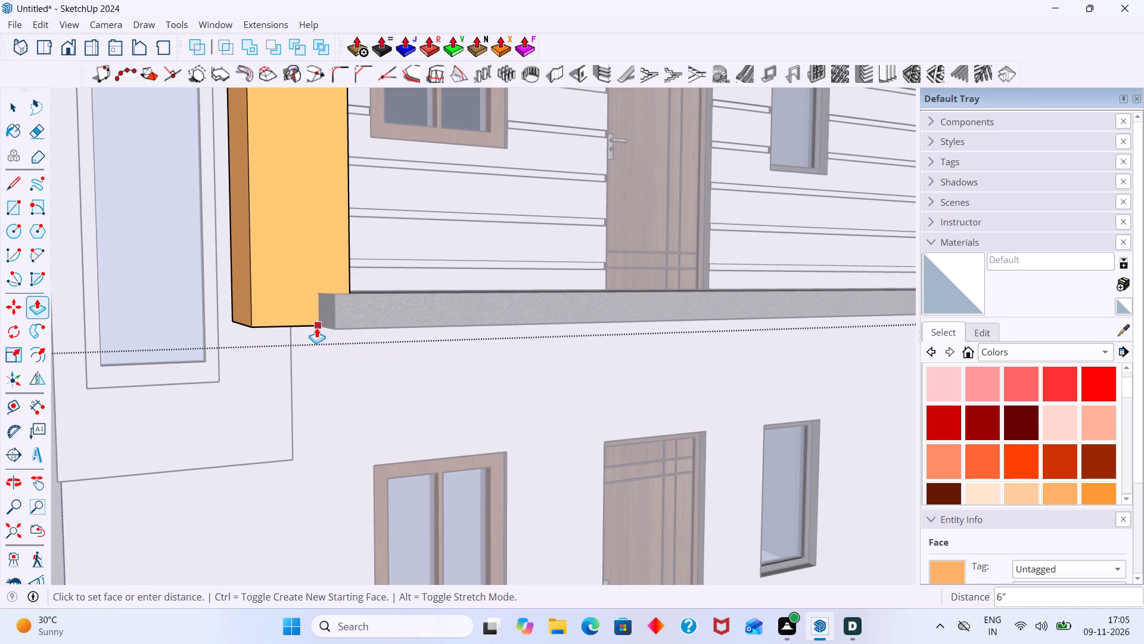
{"action": "left_click", "coordinate": [316, 327]}
{"action": "key", "text": "space"}
Extend the orange post's underside a further 1' below the ledge and leave the group.
{"action": "middle_click_drag", "start_coordinate": [314, 326], "coordinate": [314, 168]}
{"action": "scroll", "coordinate": [307, 181], "scroll_direction": "up", "scroll_amount": 3}
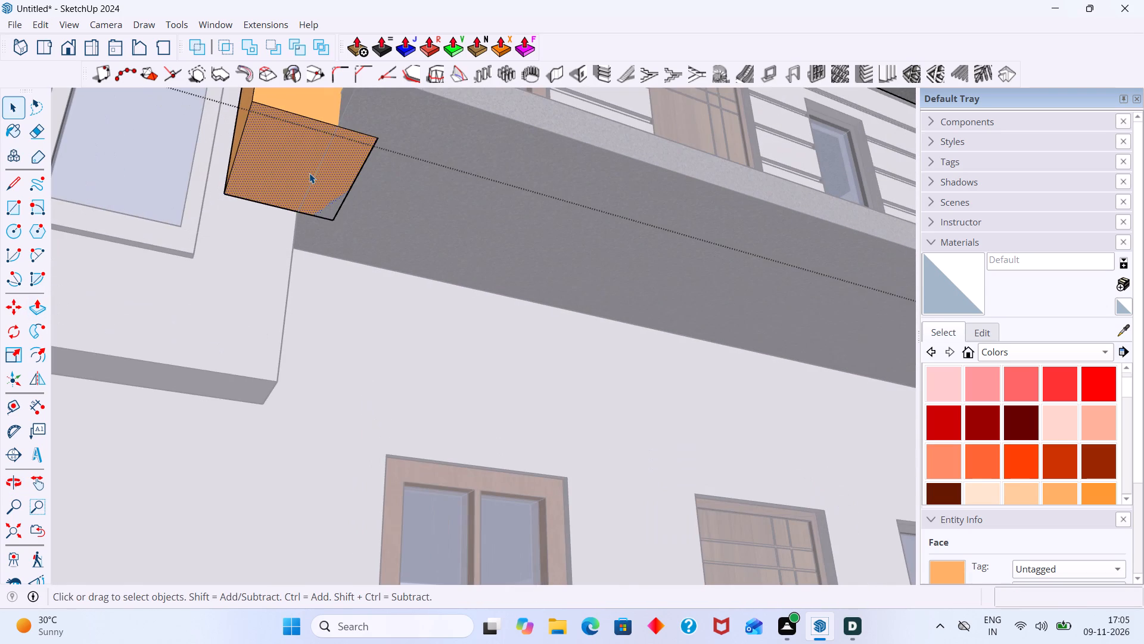
{"action": "key", "text": "p"}
{"action": "left_click", "coordinate": [309, 174]}
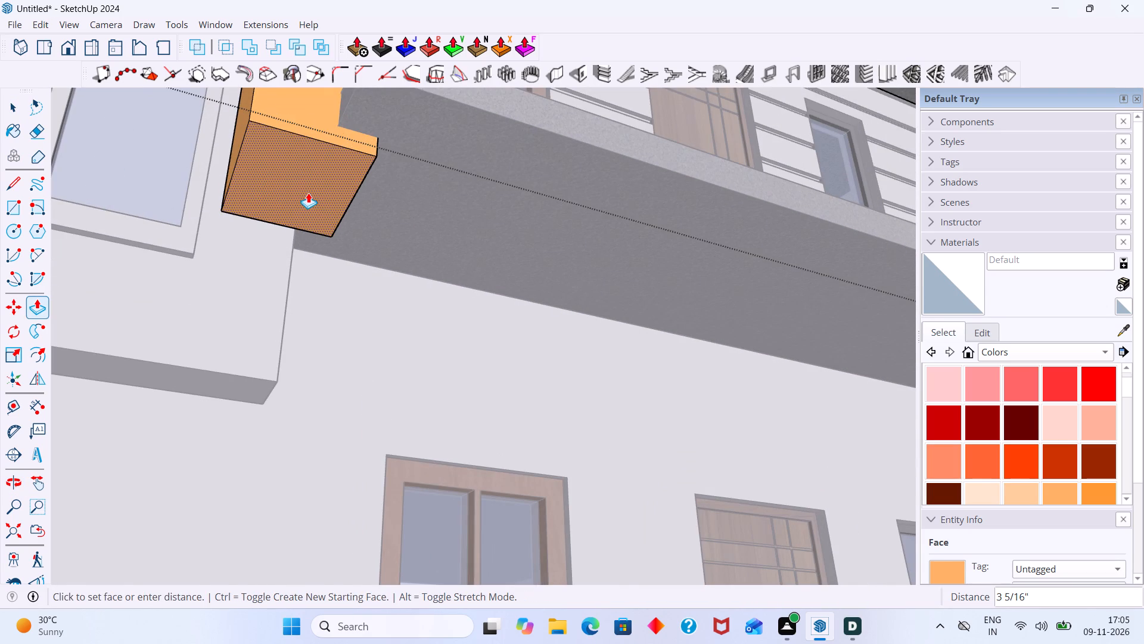
{"action": "key", "text": "1"}
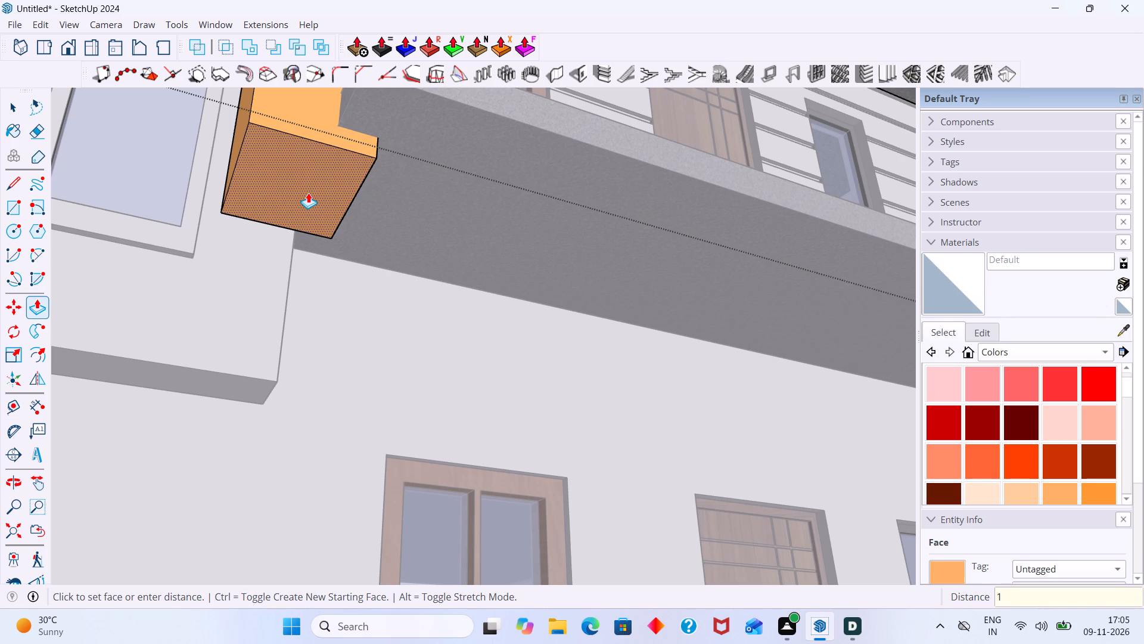
{"action": "key", "text": "apostrophe"}
{"action": "key", "text": "Return"}
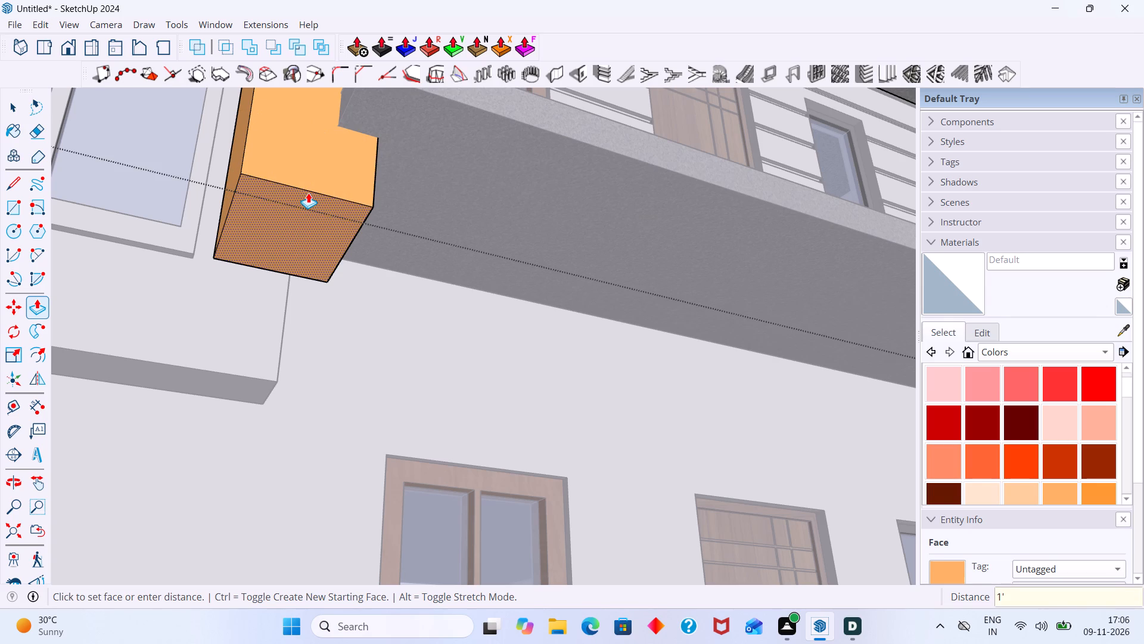
{"action": "scroll", "coordinate": [308, 197], "scroll_direction": "down", "scroll_amount": 7}
{"action": "middle_click_drag", "start_coordinate": [324, 232], "coordinate": [287, 379]}
{"action": "scroll", "coordinate": [294, 366], "scroll_direction": "down", "scroll_amount": 13}
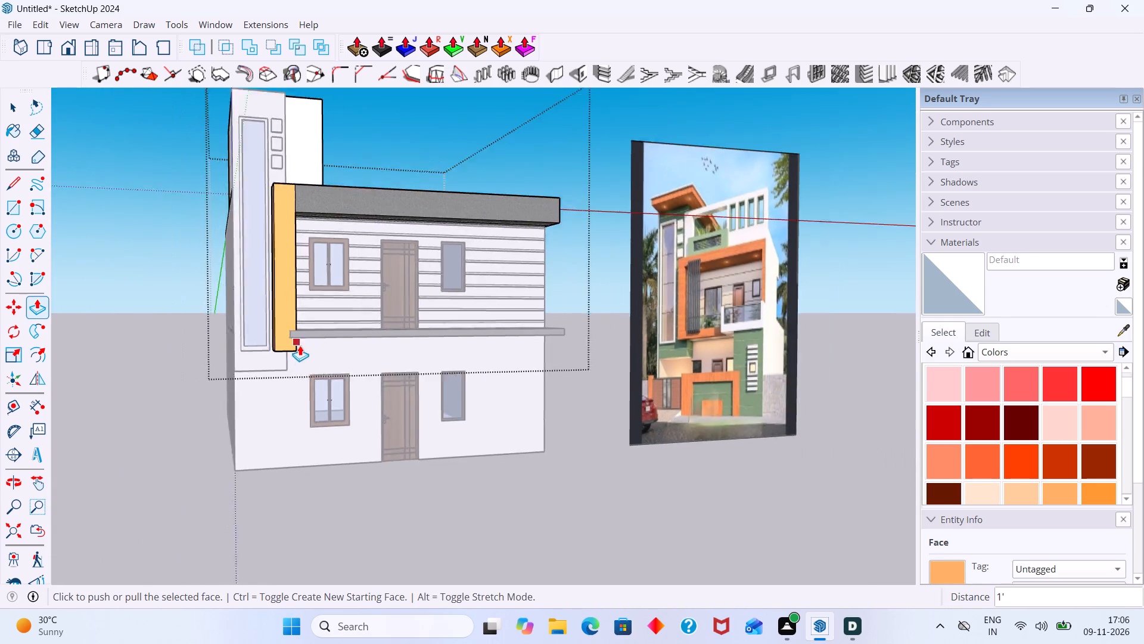
{"action": "scroll", "coordinate": [300, 345], "scroll_direction": "down", "scroll_amount": 1}
{"action": "middle_click_drag", "start_coordinate": [305, 361], "coordinate": [291, 470]}
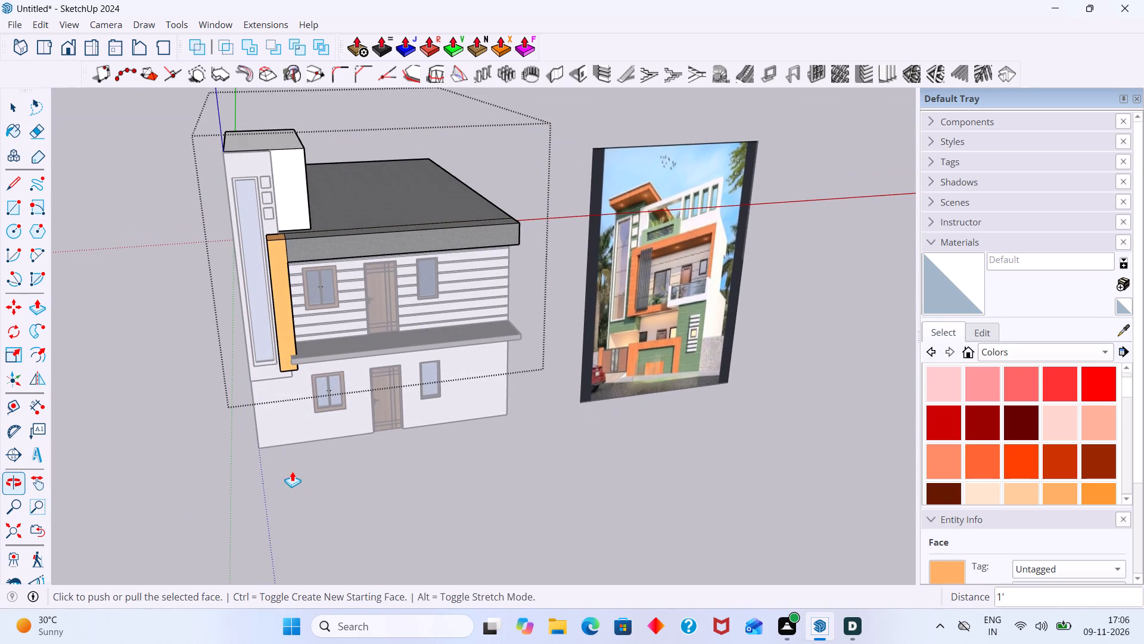
{"action": "key", "text": "space"}
{"action": "left_click", "coordinate": [560, 449]}
Open the first-floor ledge's group, push its front face back about 1' flush with the orange post's front, and leave the group.
{"action": "scroll", "coordinate": [257, 312], "scroll_direction": "up", "scroll_amount": 10}
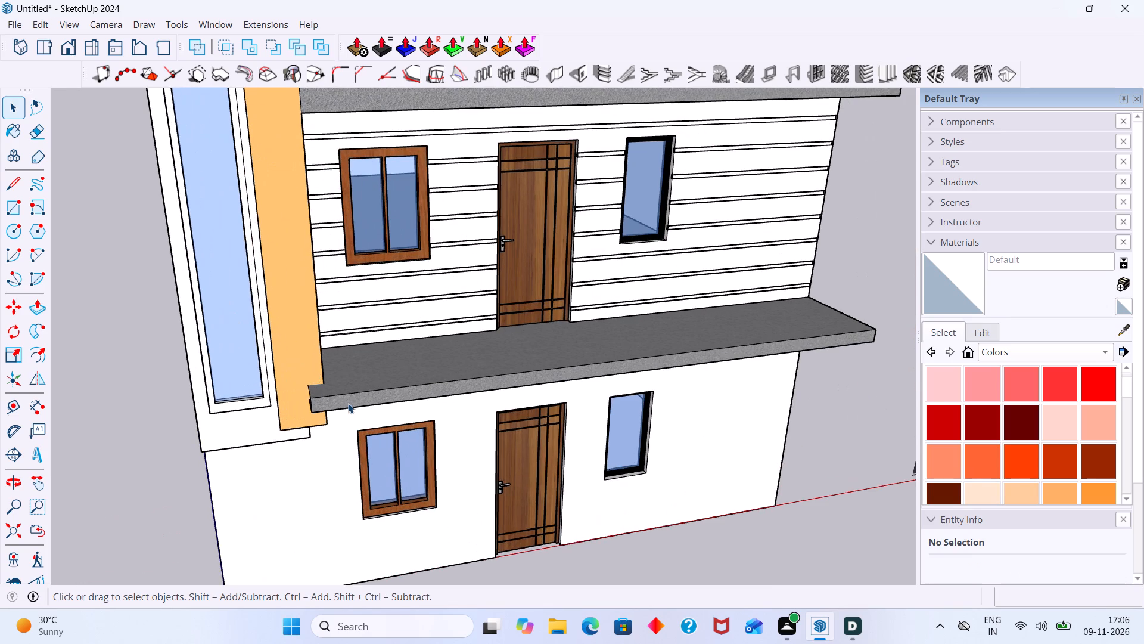
{"action": "left_click", "coordinate": [348, 403]}
{"action": "triple_click", "coordinate": [348, 402]}
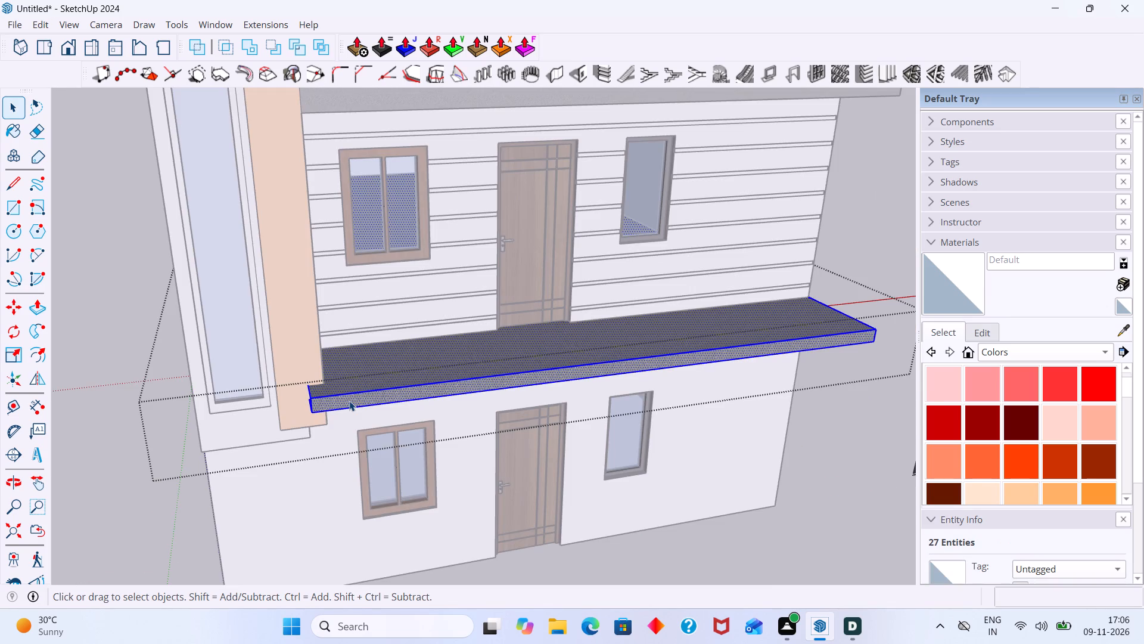
{"action": "key", "text": "p"}
{"action": "left_click", "coordinate": [349, 401]}
{"action": "middle_click_drag", "start_coordinate": [327, 388], "coordinate": [207, 420]}
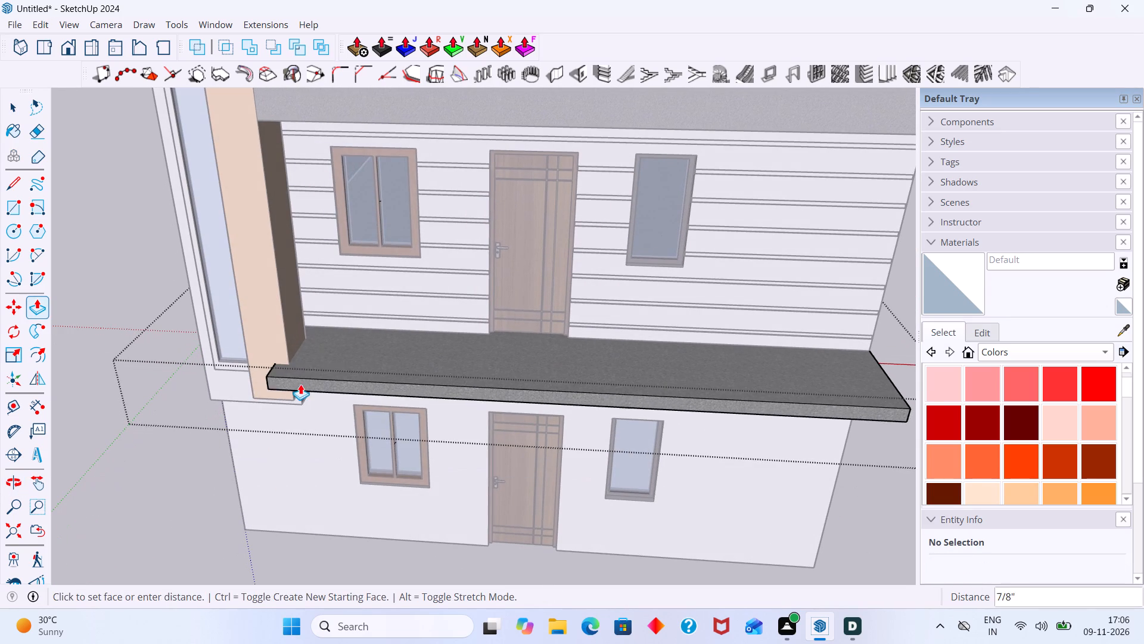
{"action": "scroll", "coordinate": [293, 364], "scroll_direction": "up", "scroll_amount": 6}
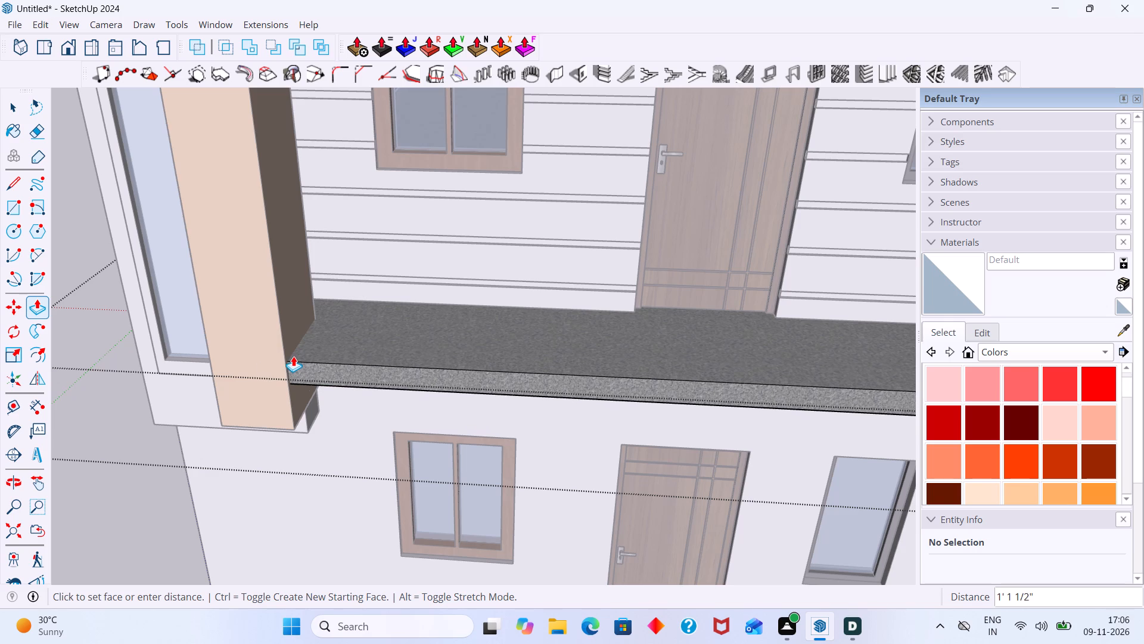
{"action": "left_click", "coordinate": [293, 359]}
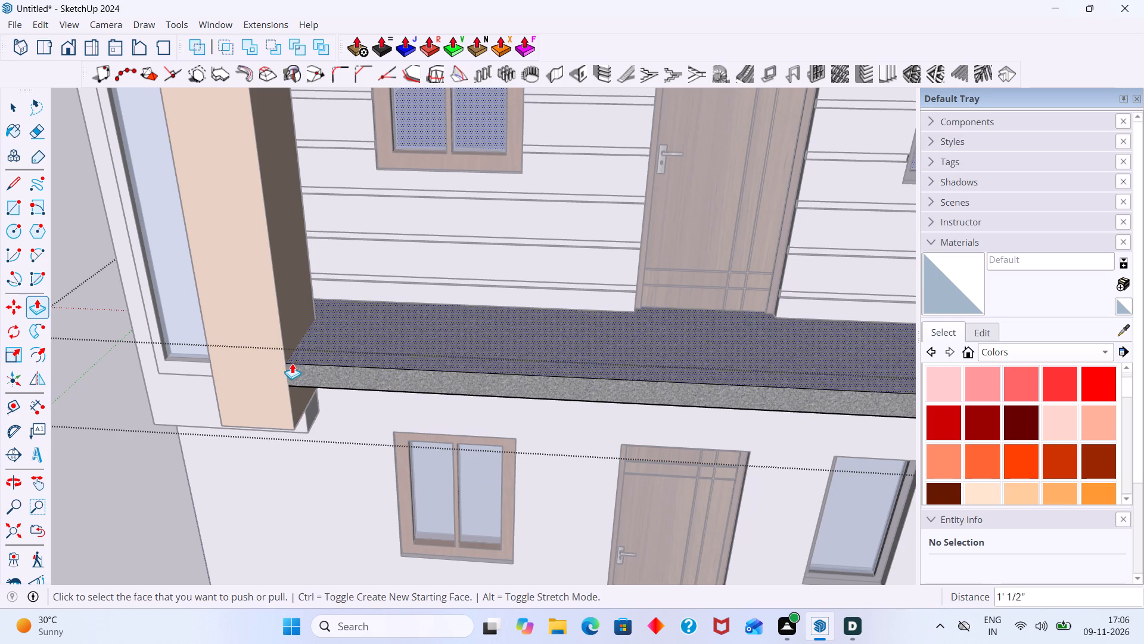
{"action": "key", "text": "space"}
{"action": "left_click", "coordinate": [279, 507]}
Examine where the orange post meets the ledge from below and in front, comparing the facade with the reference image.
{"action": "scroll", "coordinate": [281, 488], "scroll_direction": "down", "scroll_amount": 4}
{"action": "middle_click_drag", "start_coordinate": [282, 466], "coordinate": [384, 221]}
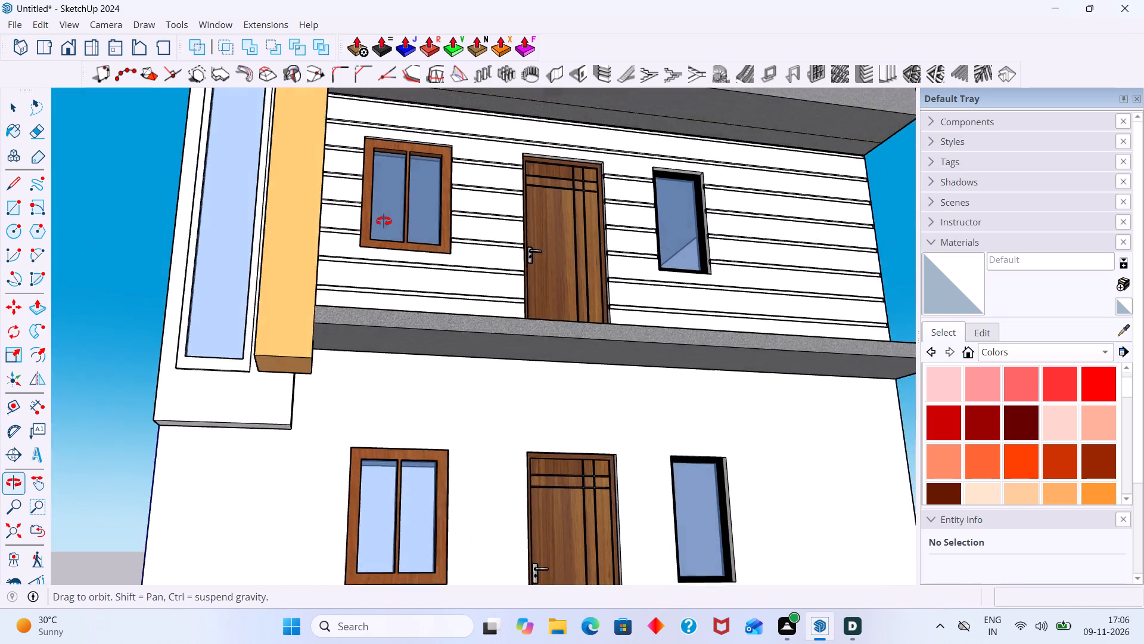
{"action": "middle_click_drag", "start_coordinate": [384, 221], "coordinate": [403, 190]}
{"action": "scroll", "coordinate": [353, 268], "scroll_direction": "up", "scroll_amount": 6}
{"action": "scroll", "coordinate": [315, 309], "scroll_direction": "down", "scroll_amount": 18}
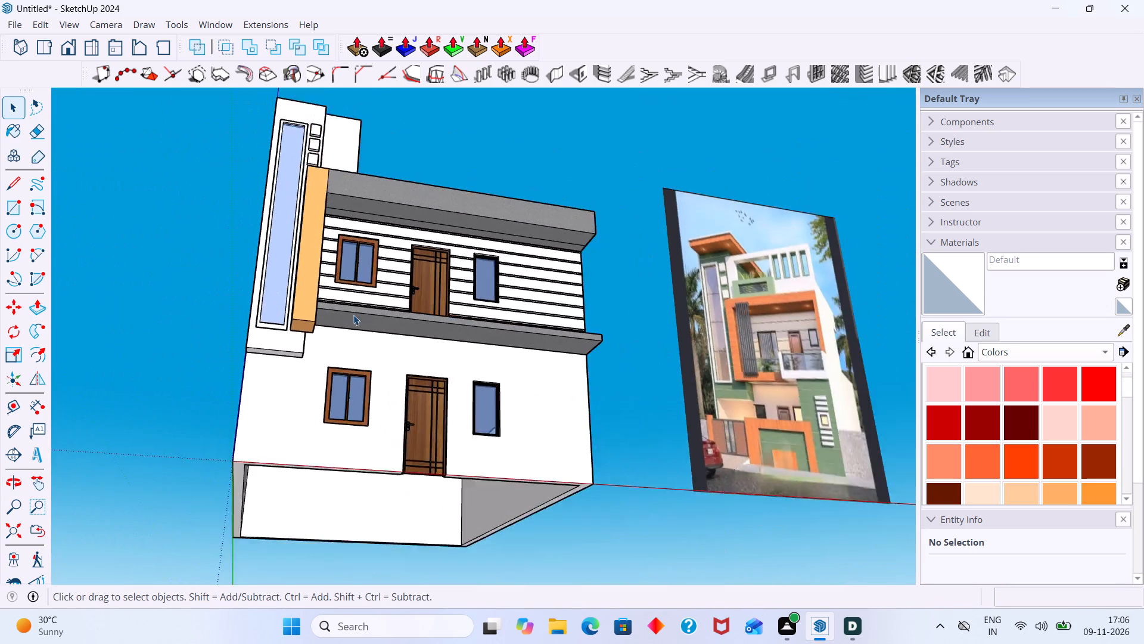
{"action": "scroll", "coordinate": [353, 315], "scroll_direction": "down", "scroll_amount": 4}
{"action": "middle_click_drag", "start_coordinate": [491, 308], "coordinate": [472, 450]}
{"action": "middle_click_drag", "start_coordinate": [573, 373], "coordinate": [566, 404]}
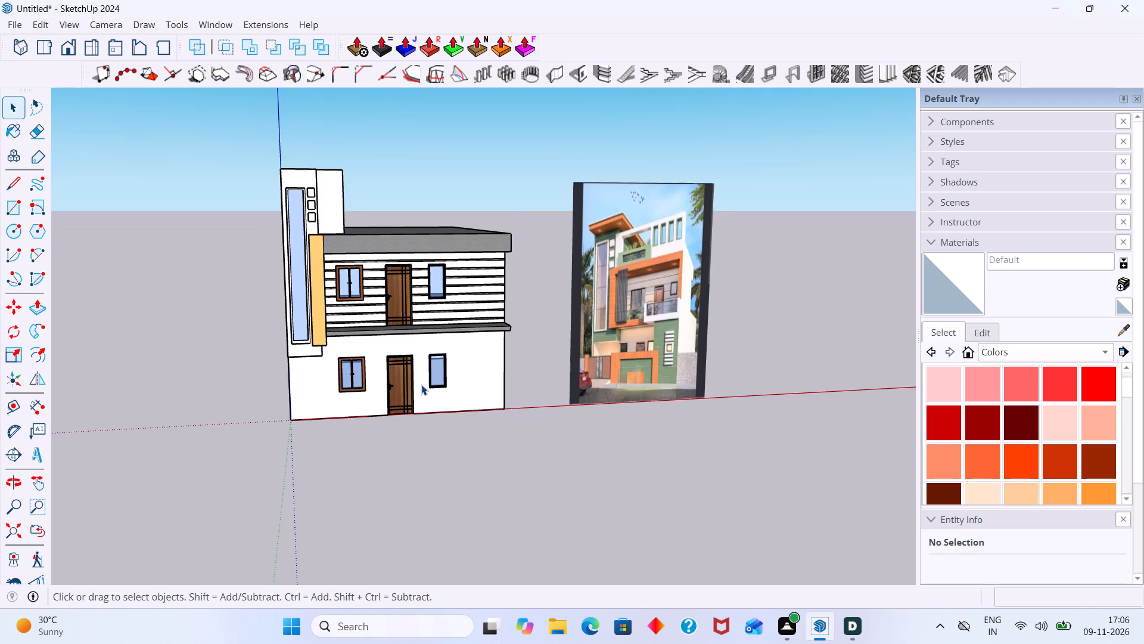
{"action": "scroll", "coordinate": [408, 366], "scroll_direction": "up", "scroll_amount": 1}
{"action": "middle_click_drag", "start_coordinate": [362, 363], "coordinate": [303, 407]}
{"action": "scroll", "coordinate": [310, 346], "scroll_direction": "up", "scroll_amount": 10}
{"action": "scroll", "coordinate": [321, 329], "scroll_direction": "down", "scroll_amount": 5}
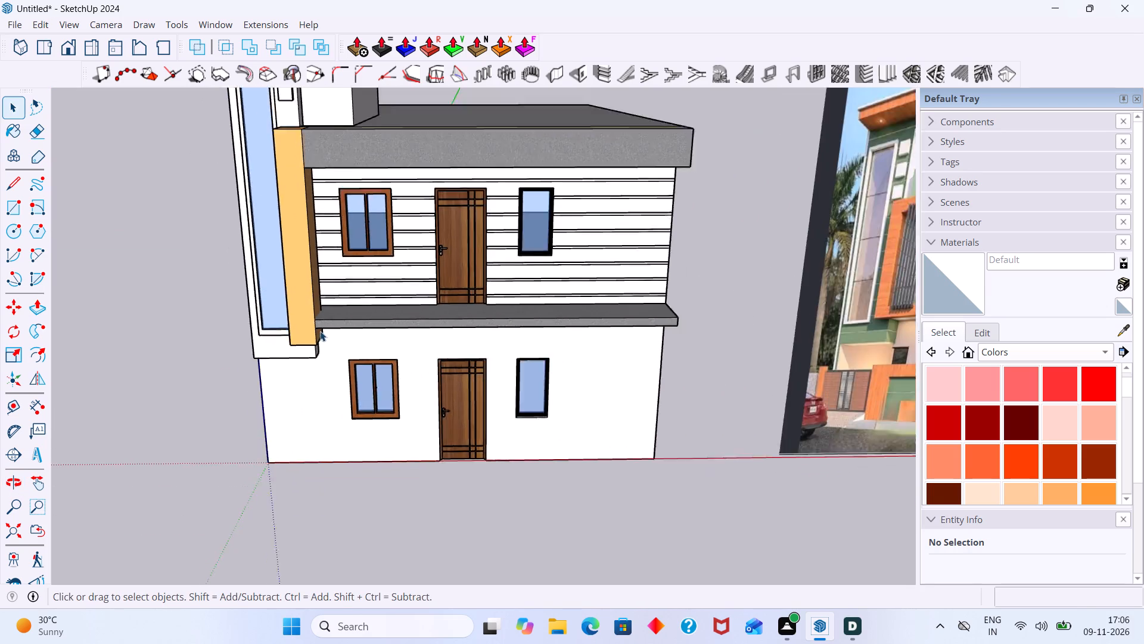
{"action": "scroll", "coordinate": [320, 331], "scroll_direction": "down", "scroll_amount": 5}
{"action": "scroll", "coordinate": [334, 322], "scroll_direction": "up", "scroll_amount": 5}
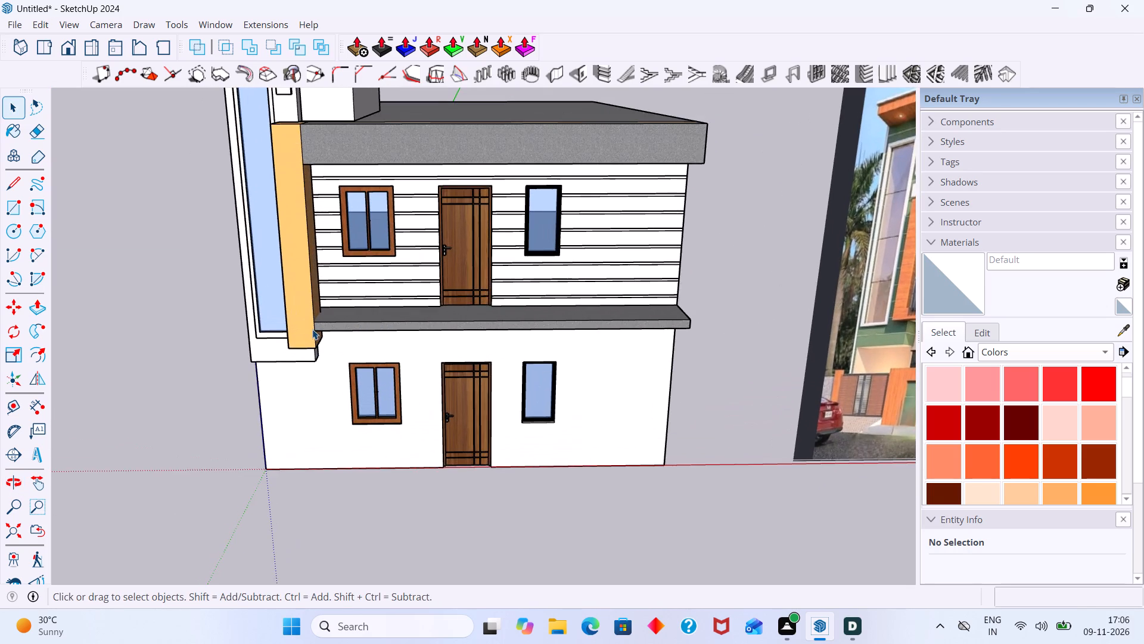
{"action": "scroll", "coordinate": [312, 329], "scroll_direction": "down", "scroll_amount": 2}
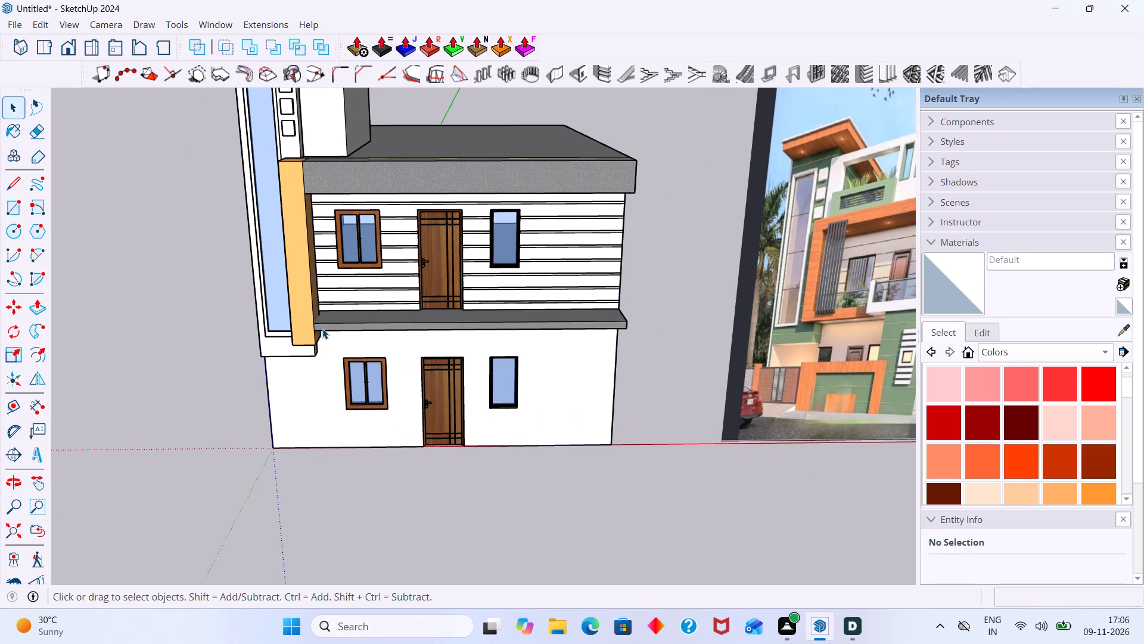
{"action": "scroll", "coordinate": [322, 329], "scroll_direction": "up", "scroll_amount": 3}
{"action": "middle_click_drag", "start_coordinate": [313, 332], "coordinate": [288, 338]}
{"action": "middle_click_drag", "start_coordinate": [320, 339], "coordinate": [271, 339]}
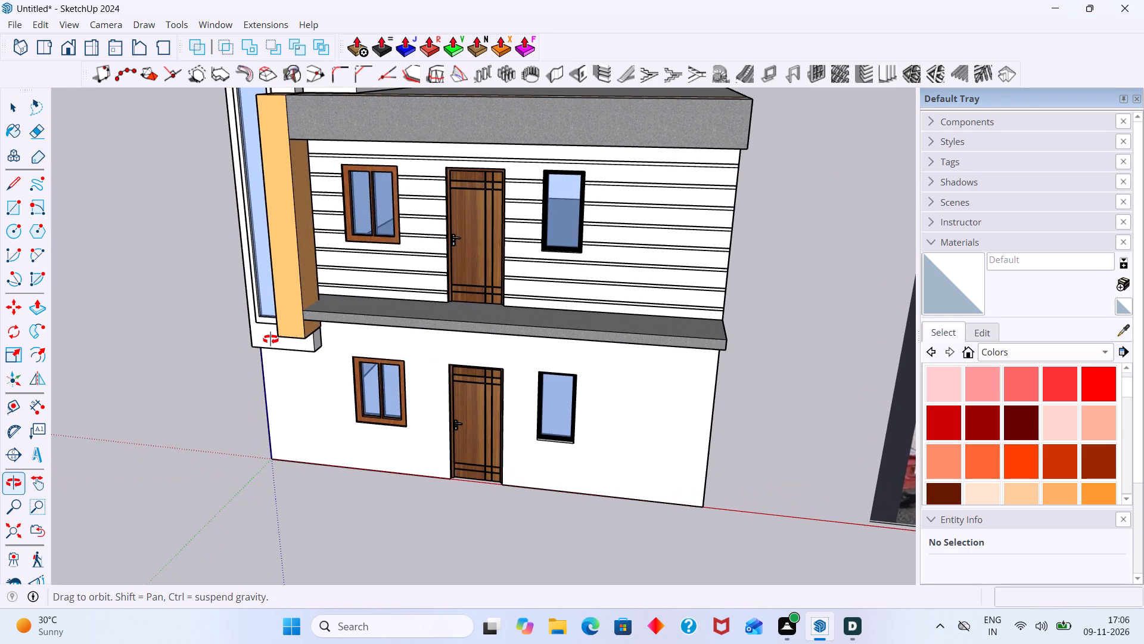
{"action": "middle_click_drag", "start_coordinate": [271, 339], "coordinate": [277, 335]}
{"action": "scroll", "coordinate": [357, 319], "scroll_direction": "up", "scroll_amount": 4}
{"action": "scroll", "coordinate": [324, 311], "scroll_direction": "down", "scroll_amount": 3}
{"action": "middle_click_drag", "start_coordinate": [321, 313], "coordinate": [316, 259]}
{"action": "scroll", "coordinate": [278, 358], "scroll_direction": "up", "scroll_amount": 1}
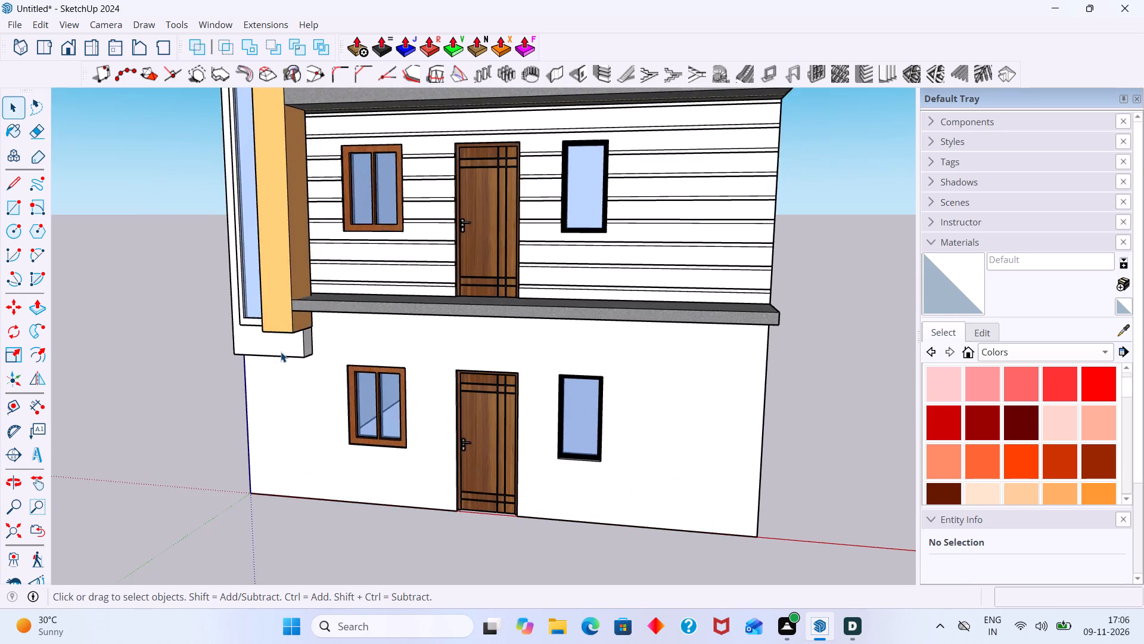
{"action": "scroll", "coordinate": [281, 352], "scroll_direction": "up", "scroll_amount": 7}
{"action": "middle_click_drag", "start_coordinate": [295, 317], "coordinate": [331, 362]}
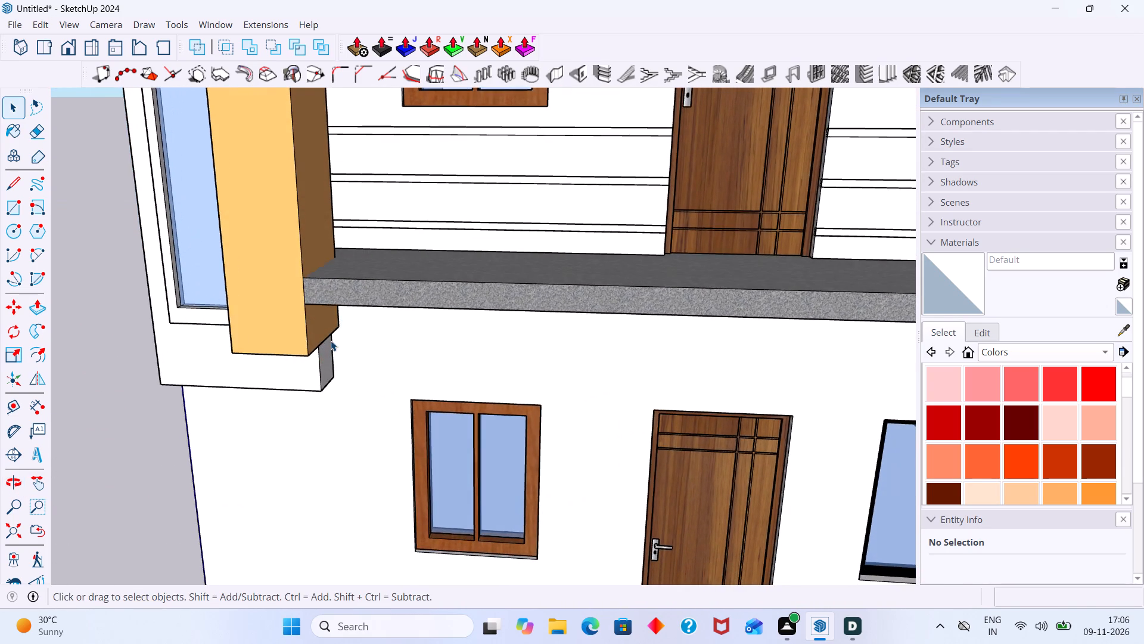
{"action": "scroll", "coordinate": [331, 340], "scroll_direction": "down", "scroll_amount": 5}
{"action": "scroll", "coordinate": [326, 349], "scroll_direction": "up", "scroll_amount": 1}
{"action": "middle_click_drag", "start_coordinate": [326, 348], "coordinate": [265, 337]}
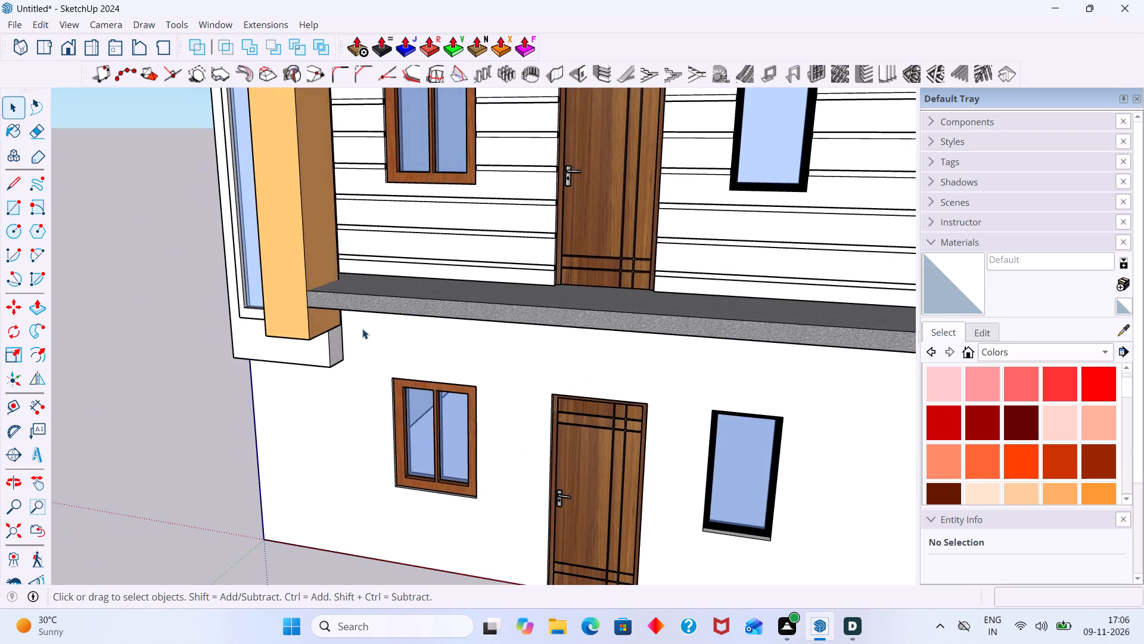
Reopen the orange post's group and push its underside up 1' 6" as a new starting face, marking off a bottom block.
{"action": "scroll", "coordinate": [362, 324], "scroll_direction": "up", "scroll_amount": 6}
{"action": "middle_click_drag", "start_coordinate": [285, 335], "coordinate": [283, 199]}
{"action": "scroll", "coordinate": [283, 201], "scroll_direction": "up", "scroll_amount": 4}
{"action": "left_click", "coordinate": [268, 315]}
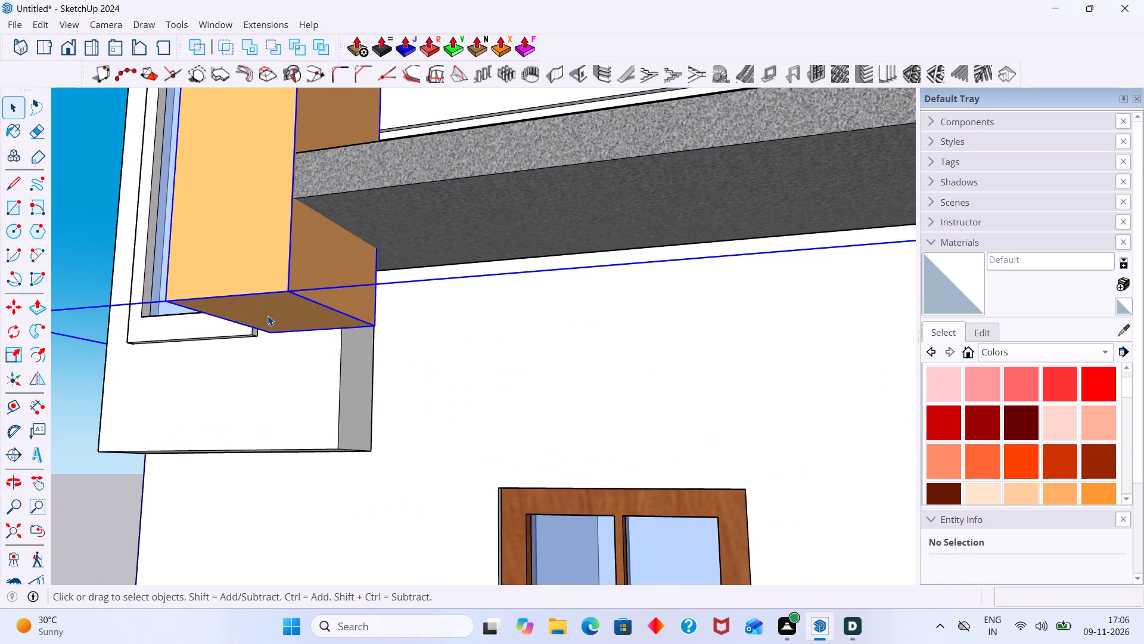
{"action": "double_click", "coordinate": [268, 315]}
{"action": "left_click", "coordinate": [273, 314]}
{"action": "key", "text": "p"}
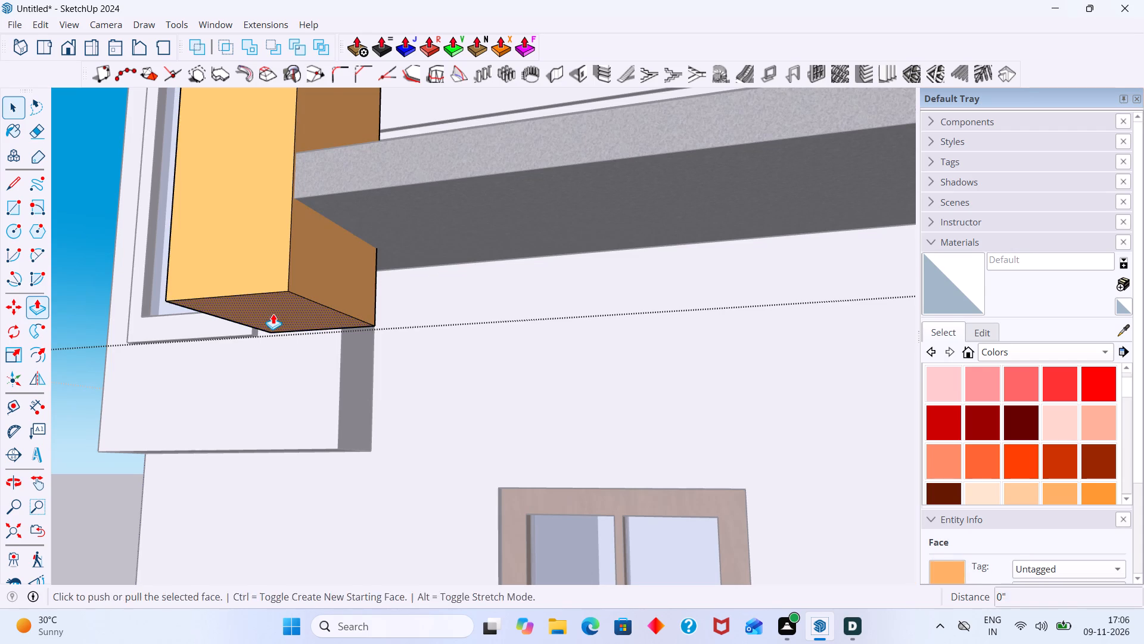
{"action": "left_click", "coordinate": [273, 314]}
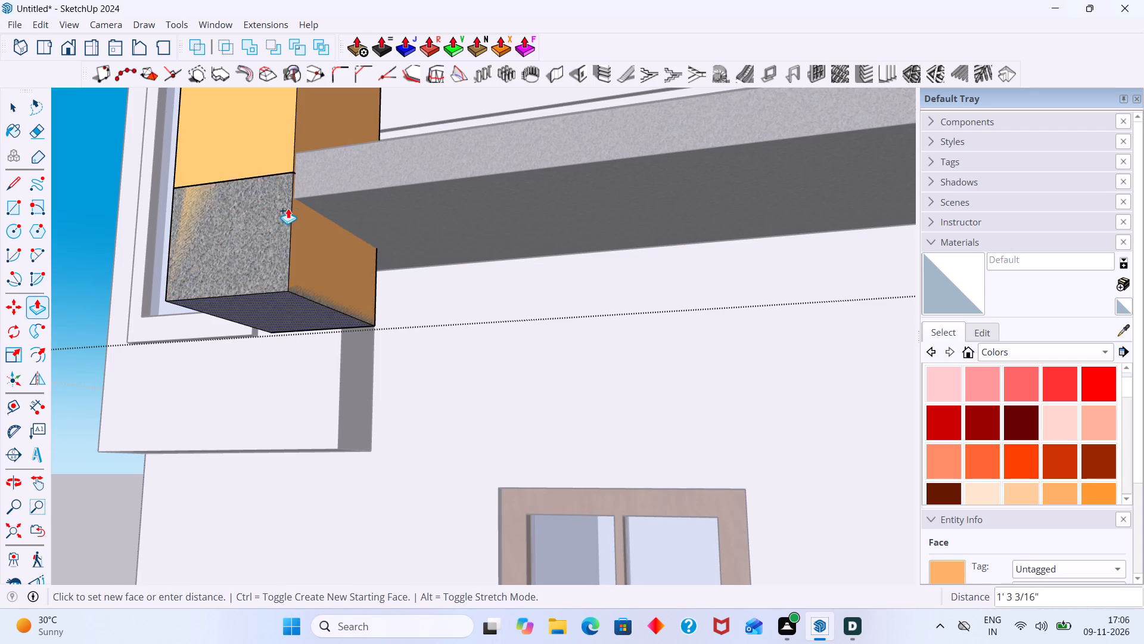
{"action": "middle_click_drag", "start_coordinate": [290, 204], "coordinate": [292, 335]}
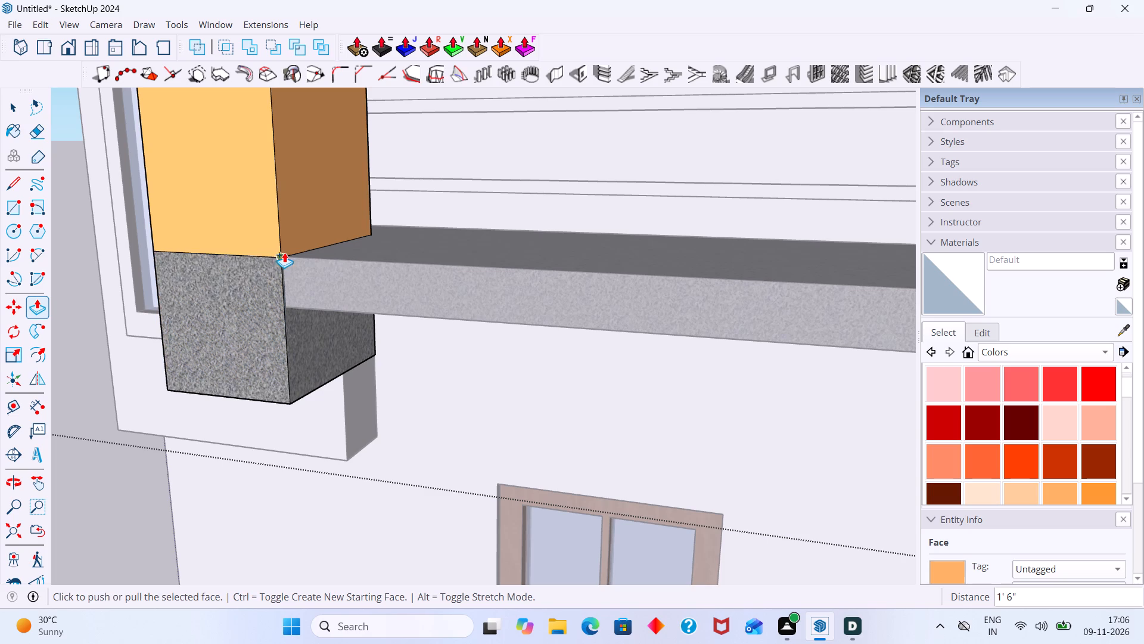
{"action": "key", "text": "space"}
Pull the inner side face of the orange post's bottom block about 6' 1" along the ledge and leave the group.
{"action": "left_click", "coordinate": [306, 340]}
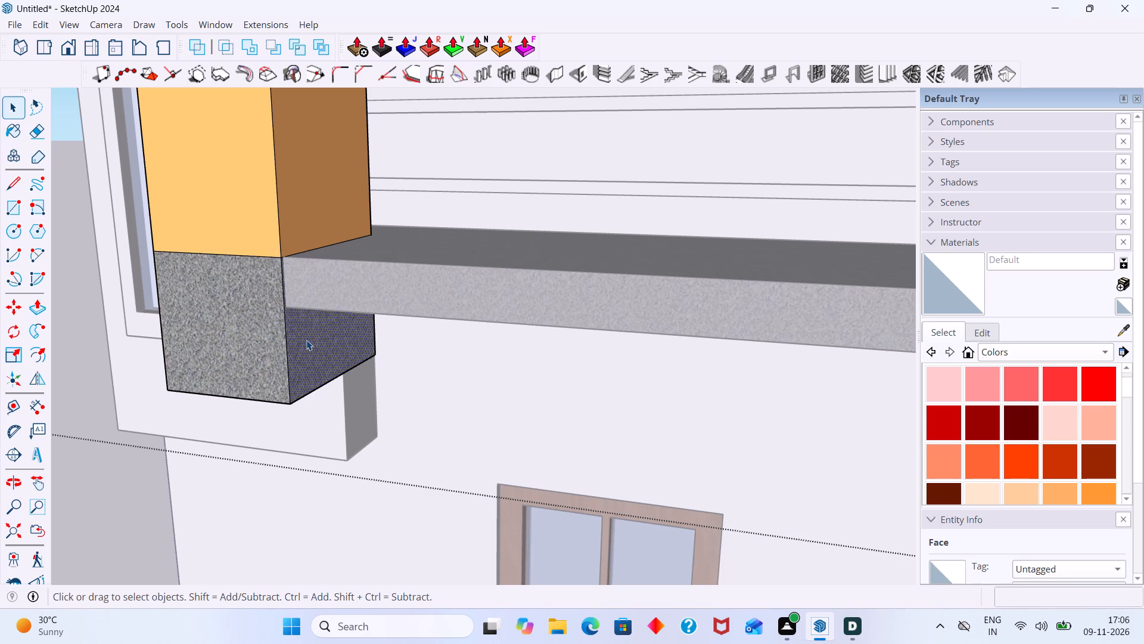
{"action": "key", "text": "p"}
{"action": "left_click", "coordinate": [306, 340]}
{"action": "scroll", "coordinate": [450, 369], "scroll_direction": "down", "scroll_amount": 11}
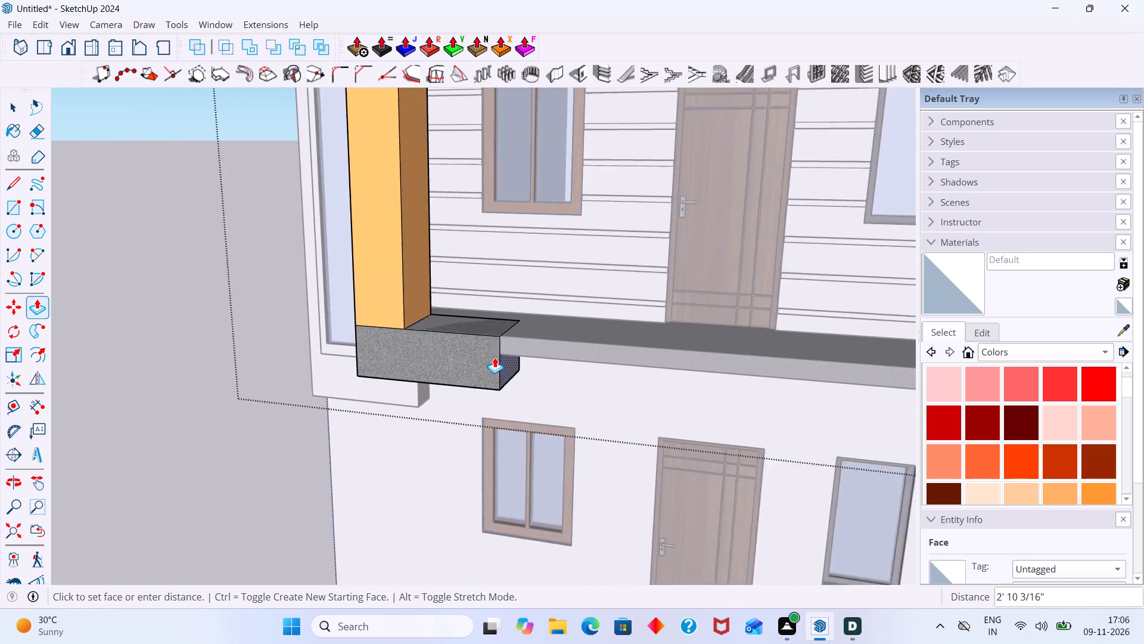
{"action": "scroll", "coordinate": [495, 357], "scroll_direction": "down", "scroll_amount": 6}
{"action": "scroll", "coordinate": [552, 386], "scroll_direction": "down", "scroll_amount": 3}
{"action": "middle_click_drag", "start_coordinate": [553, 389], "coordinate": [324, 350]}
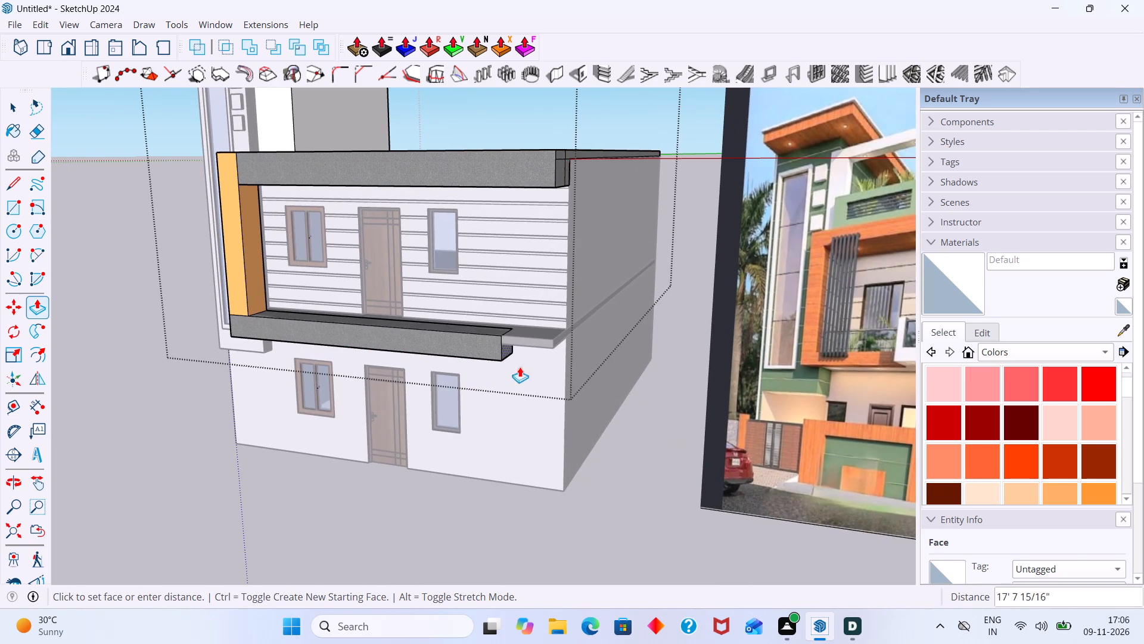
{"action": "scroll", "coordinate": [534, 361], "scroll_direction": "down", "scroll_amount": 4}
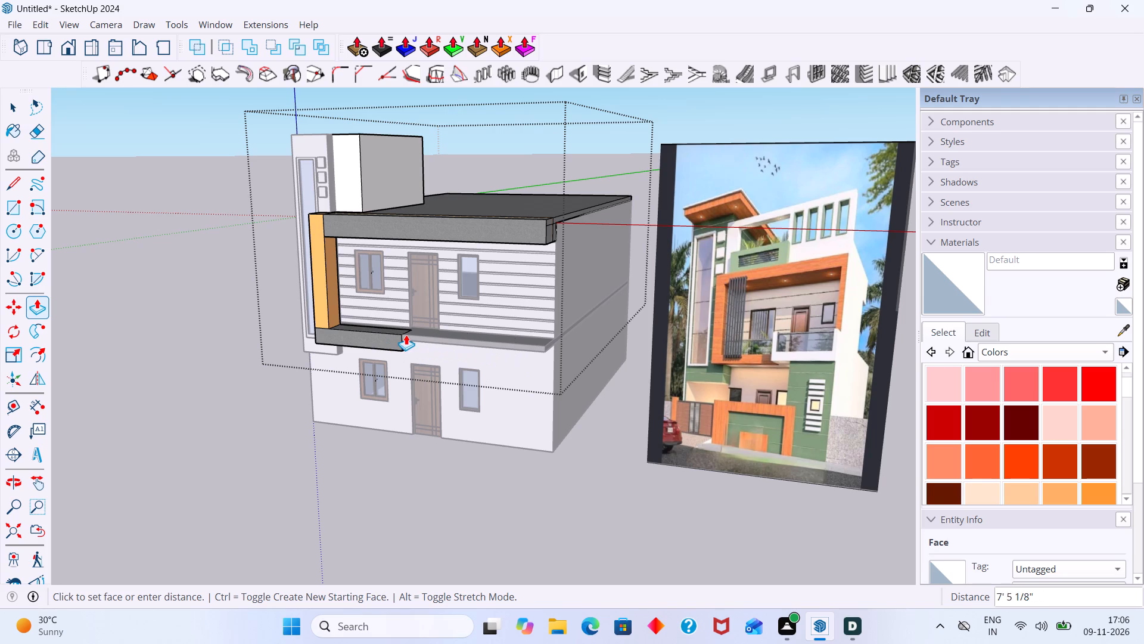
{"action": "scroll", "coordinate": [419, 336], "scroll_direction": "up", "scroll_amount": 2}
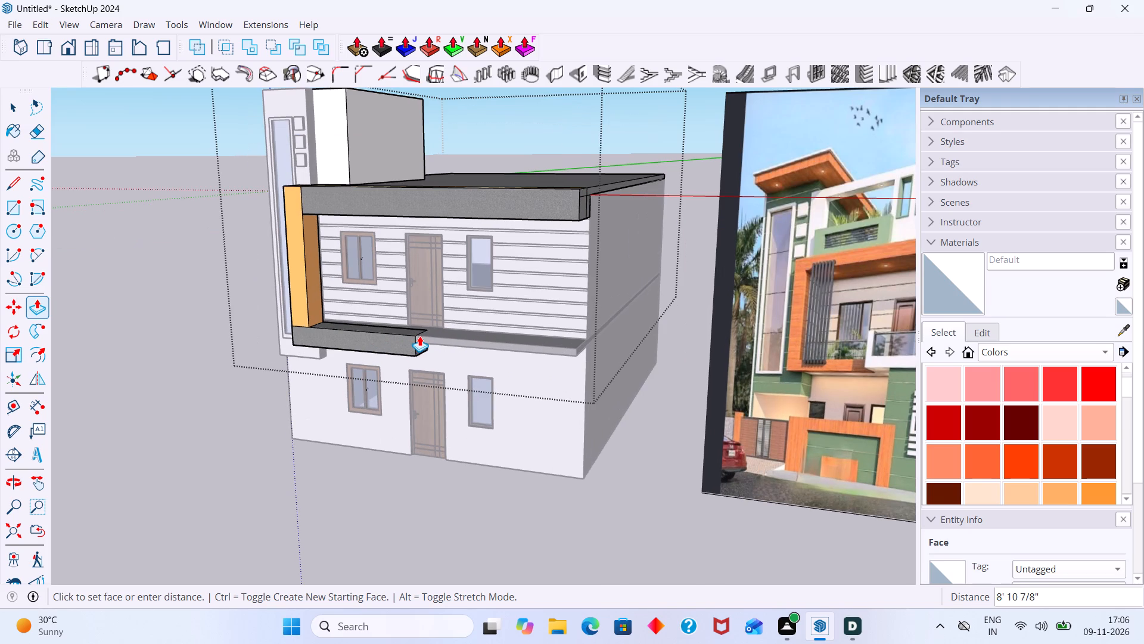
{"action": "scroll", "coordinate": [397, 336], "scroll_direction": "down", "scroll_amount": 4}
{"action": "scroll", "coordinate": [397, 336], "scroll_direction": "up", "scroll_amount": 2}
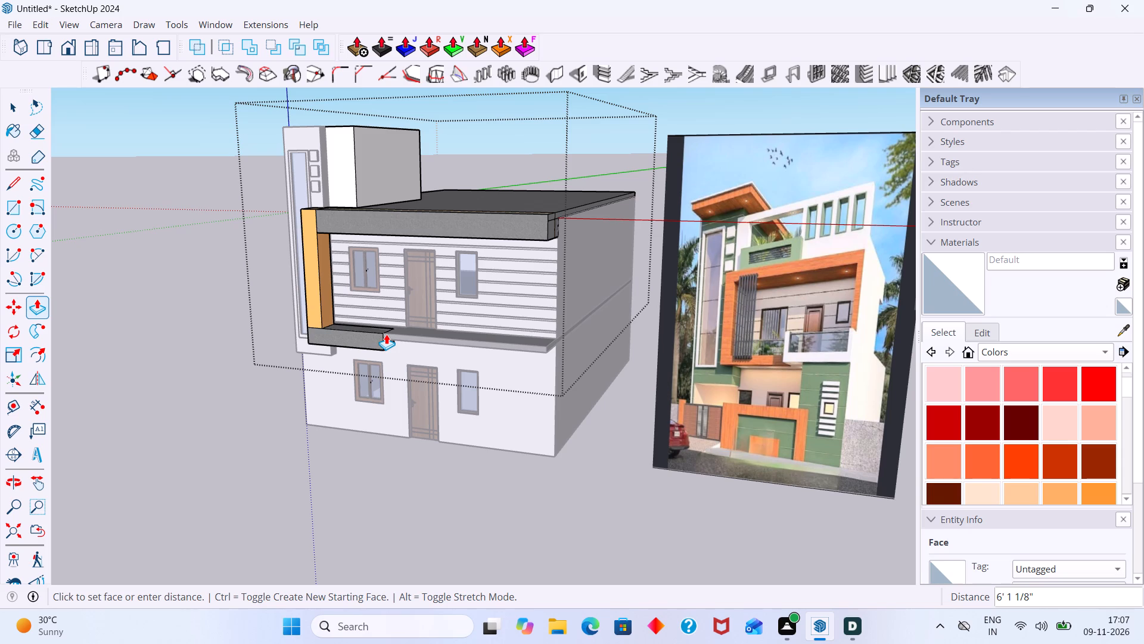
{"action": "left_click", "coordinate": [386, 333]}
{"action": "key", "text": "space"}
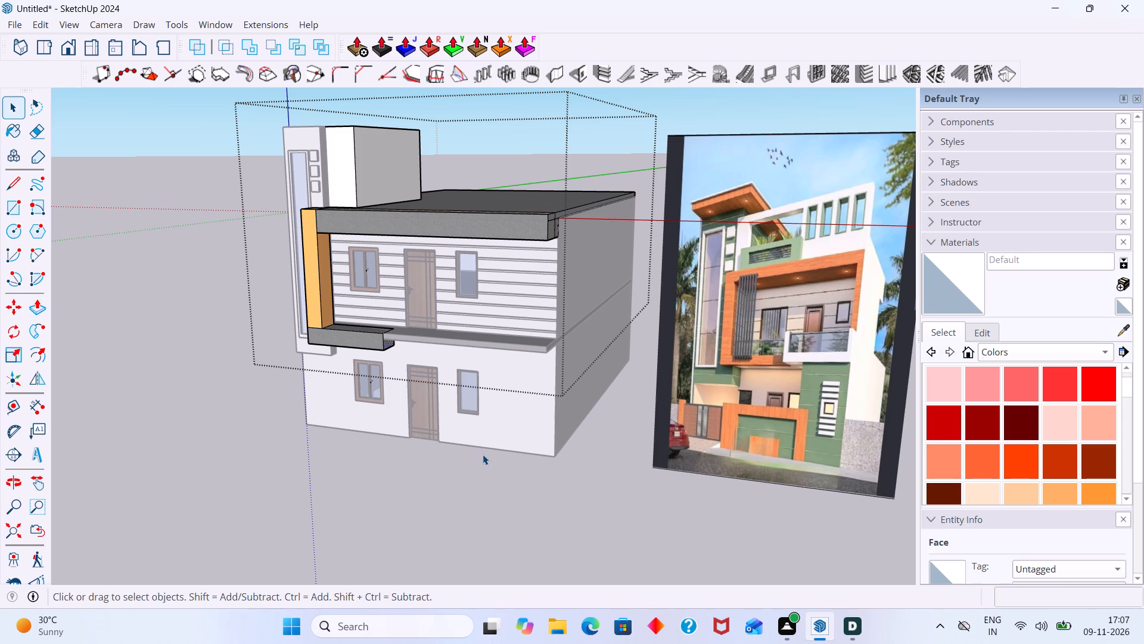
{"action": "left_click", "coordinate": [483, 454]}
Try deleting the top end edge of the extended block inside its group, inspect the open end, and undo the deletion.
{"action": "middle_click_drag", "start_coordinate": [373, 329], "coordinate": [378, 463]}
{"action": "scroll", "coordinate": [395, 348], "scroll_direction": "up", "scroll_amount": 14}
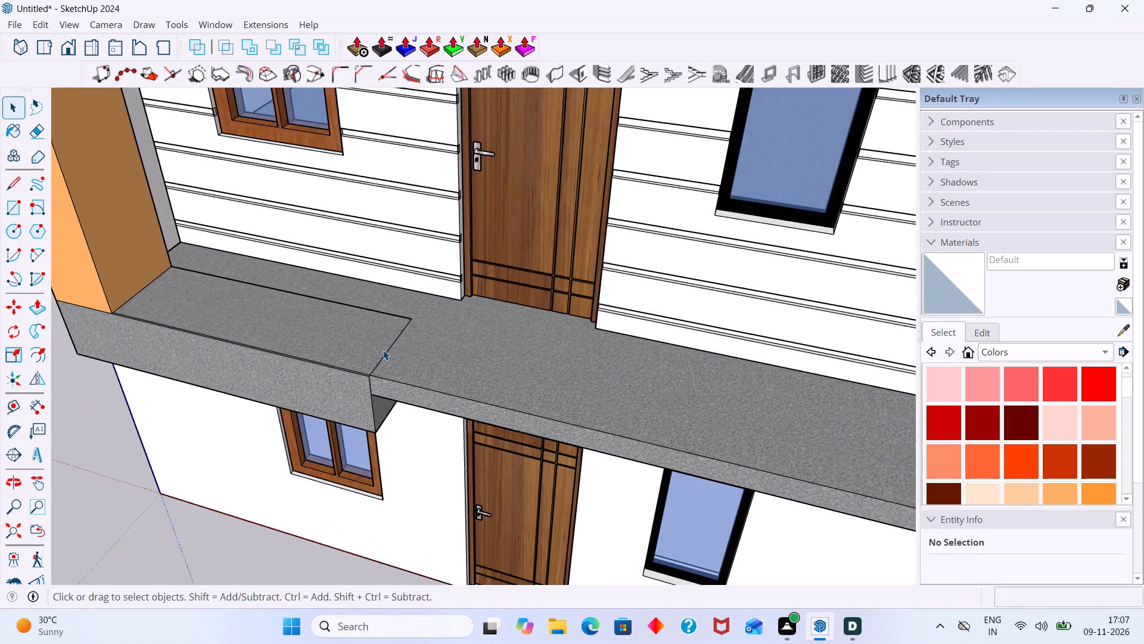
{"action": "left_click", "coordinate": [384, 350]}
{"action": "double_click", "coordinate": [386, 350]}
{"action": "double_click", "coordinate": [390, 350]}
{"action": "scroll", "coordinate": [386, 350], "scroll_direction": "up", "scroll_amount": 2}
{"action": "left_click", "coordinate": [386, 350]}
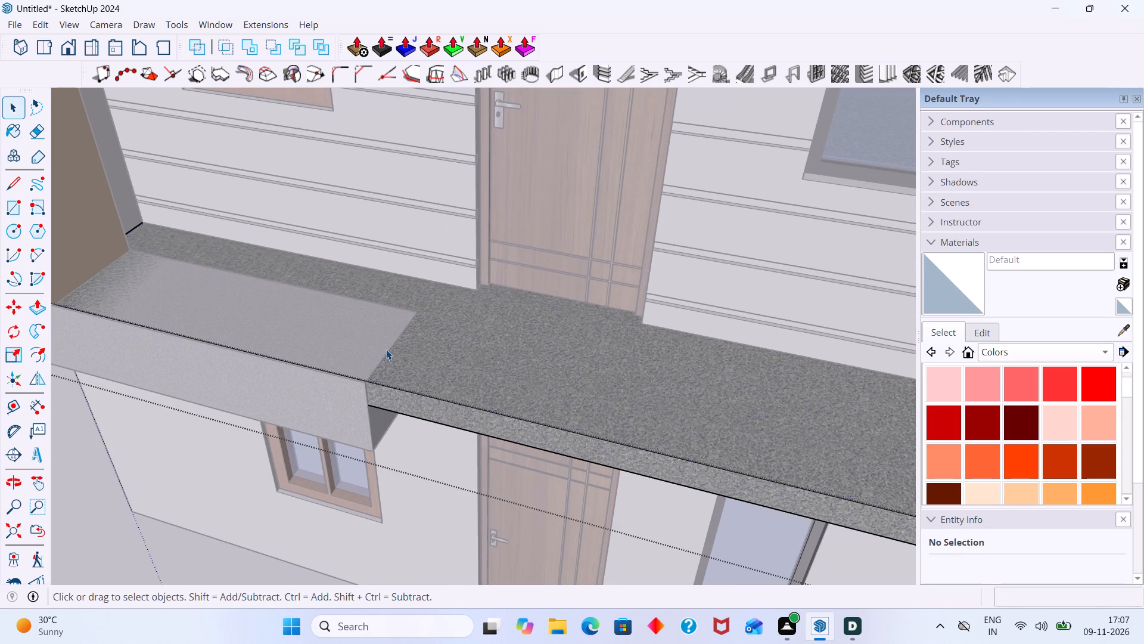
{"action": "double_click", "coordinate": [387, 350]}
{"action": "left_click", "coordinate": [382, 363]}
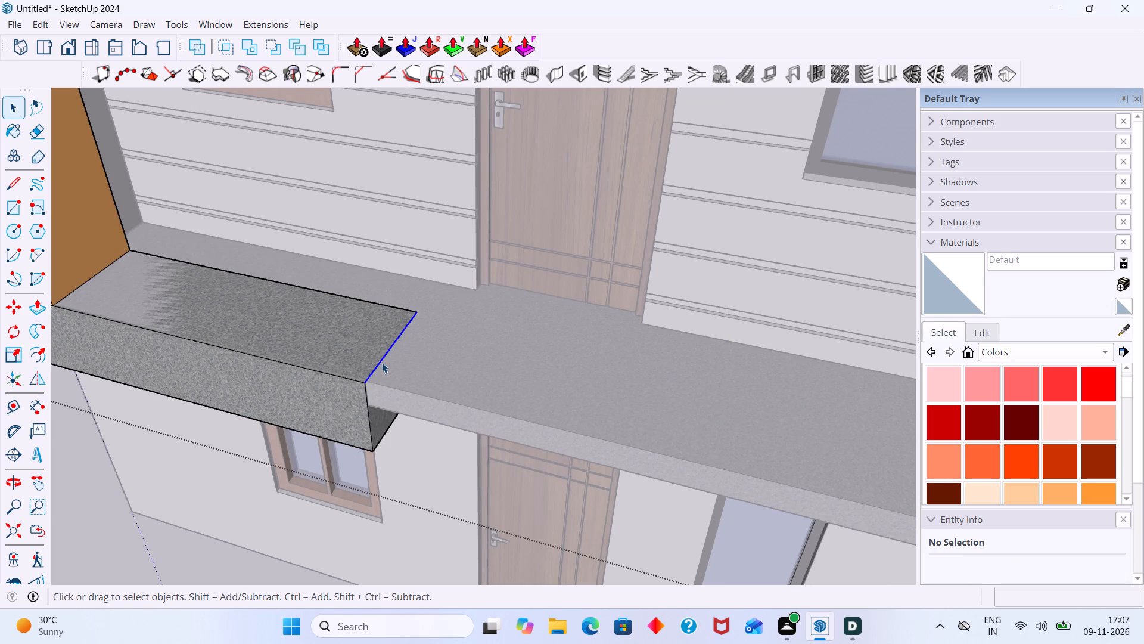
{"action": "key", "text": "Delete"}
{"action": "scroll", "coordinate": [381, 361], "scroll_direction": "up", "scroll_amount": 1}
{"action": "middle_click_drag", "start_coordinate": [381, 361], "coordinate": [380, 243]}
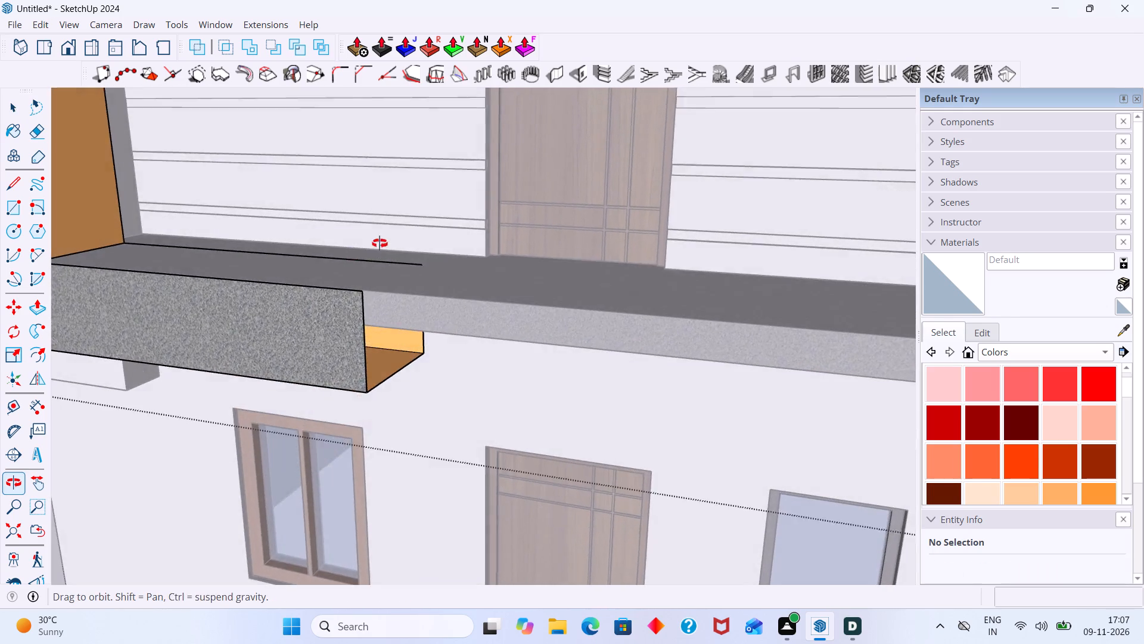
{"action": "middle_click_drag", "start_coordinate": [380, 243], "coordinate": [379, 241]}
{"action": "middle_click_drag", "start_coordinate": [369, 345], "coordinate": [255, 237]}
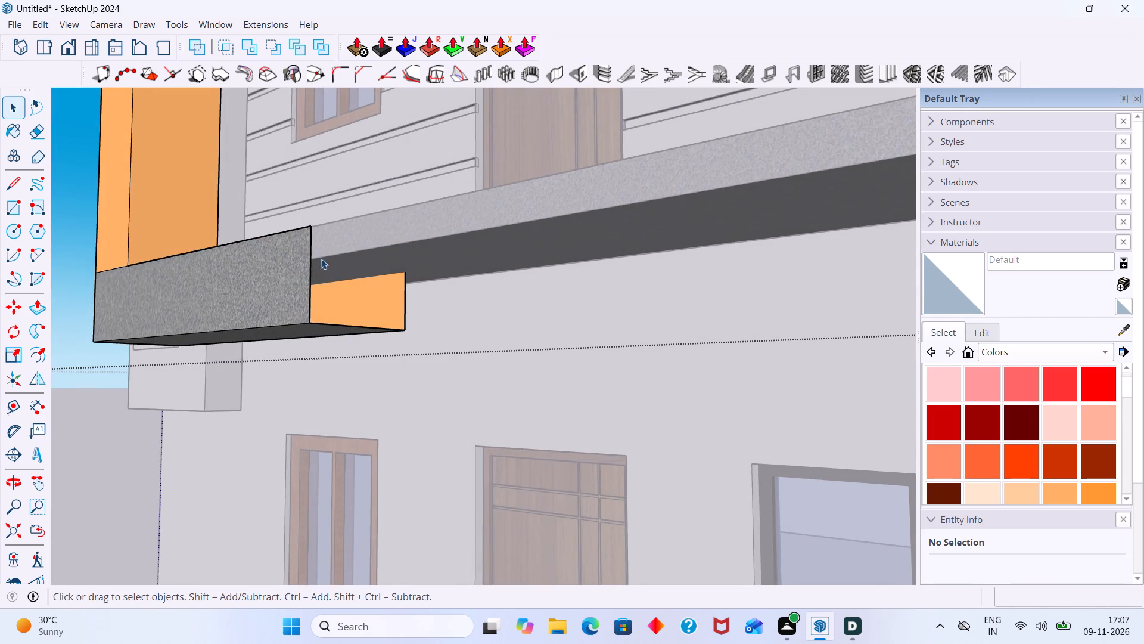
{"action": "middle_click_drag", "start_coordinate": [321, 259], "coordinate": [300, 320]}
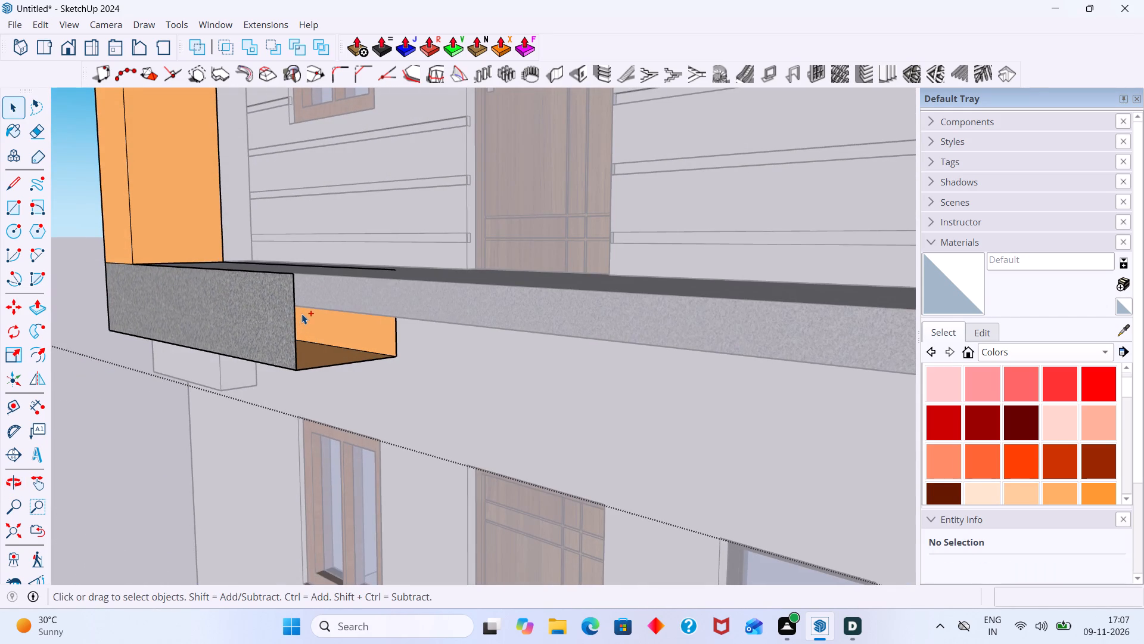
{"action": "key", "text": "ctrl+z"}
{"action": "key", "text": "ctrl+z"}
Examine the lower block's junction with the orange post and ledge from several angles against the reference image.
{"action": "scroll", "coordinate": [307, 315], "scroll_direction": "down", "scroll_amount": 2}
{"action": "middle_click_drag", "start_coordinate": [304, 331], "coordinate": [311, 397]}
{"action": "left_click", "coordinate": [153, 438]}
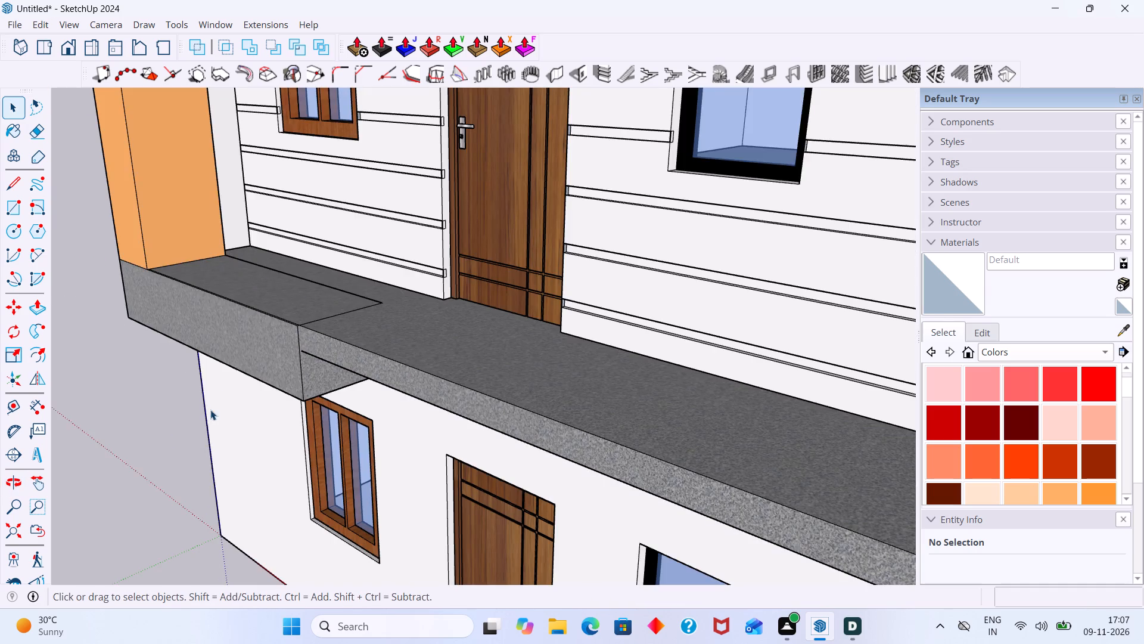
{"action": "middle_click_drag", "start_coordinate": [246, 343], "coordinate": [322, 341]}
{"action": "scroll", "coordinate": [338, 333], "scroll_direction": "up", "scroll_amount": 5}
{"action": "scroll", "coordinate": [335, 323], "scroll_direction": "down", "scroll_amount": 2}
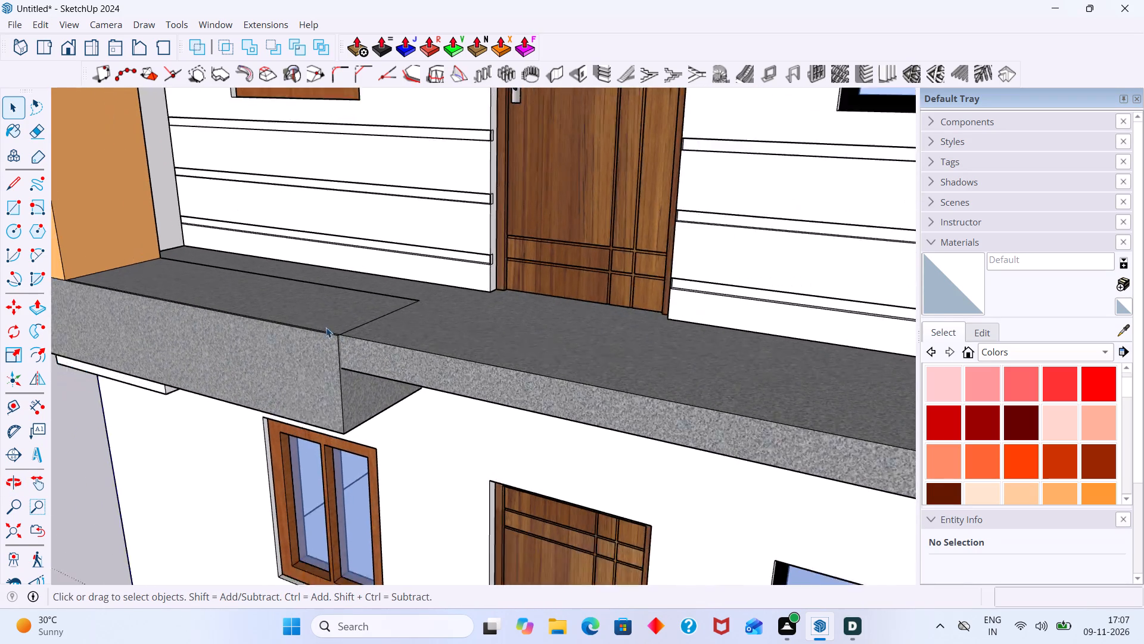
{"action": "scroll", "coordinate": [326, 327], "scroll_direction": "down", "scroll_amount": 8}
{"action": "middle_click_drag", "start_coordinate": [324, 309], "coordinate": [304, 359]}
{"action": "scroll", "coordinate": [318, 325], "scroll_direction": "up", "scroll_amount": 3}
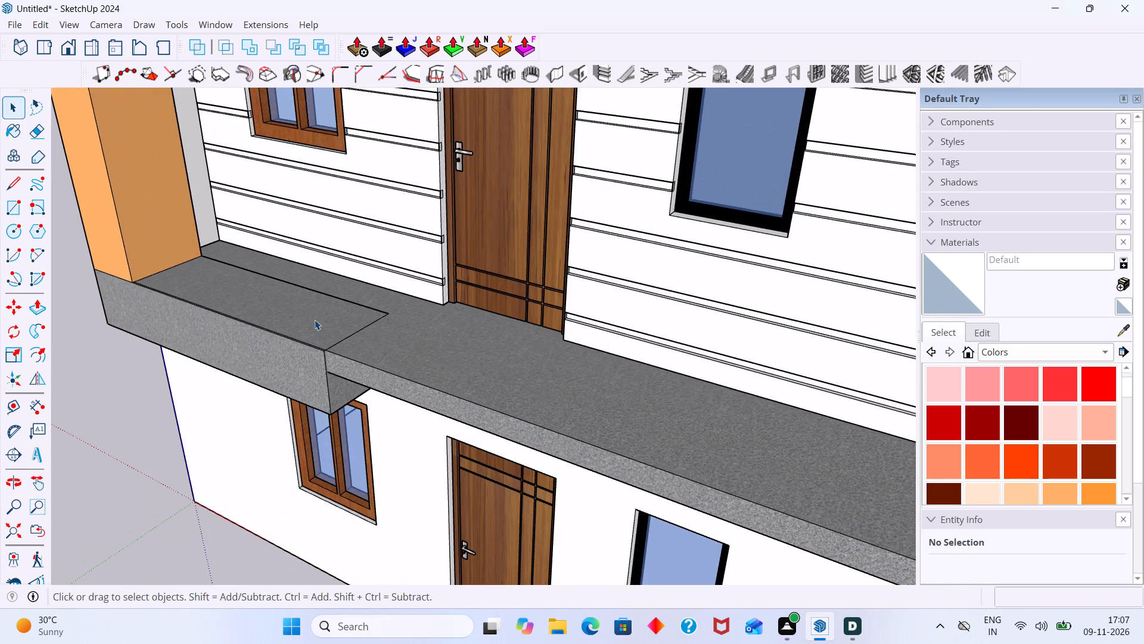
{"action": "scroll", "coordinate": [315, 316], "scroll_direction": "down", "scroll_amount": 9}
{"action": "middle_click_drag", "start_coordinate": [294, 312], "coordinate": [214, 326]}
{"action": "scroll", "coordinate": [287, 249], "scroll_direction": "up", "scroll_amount": 4}
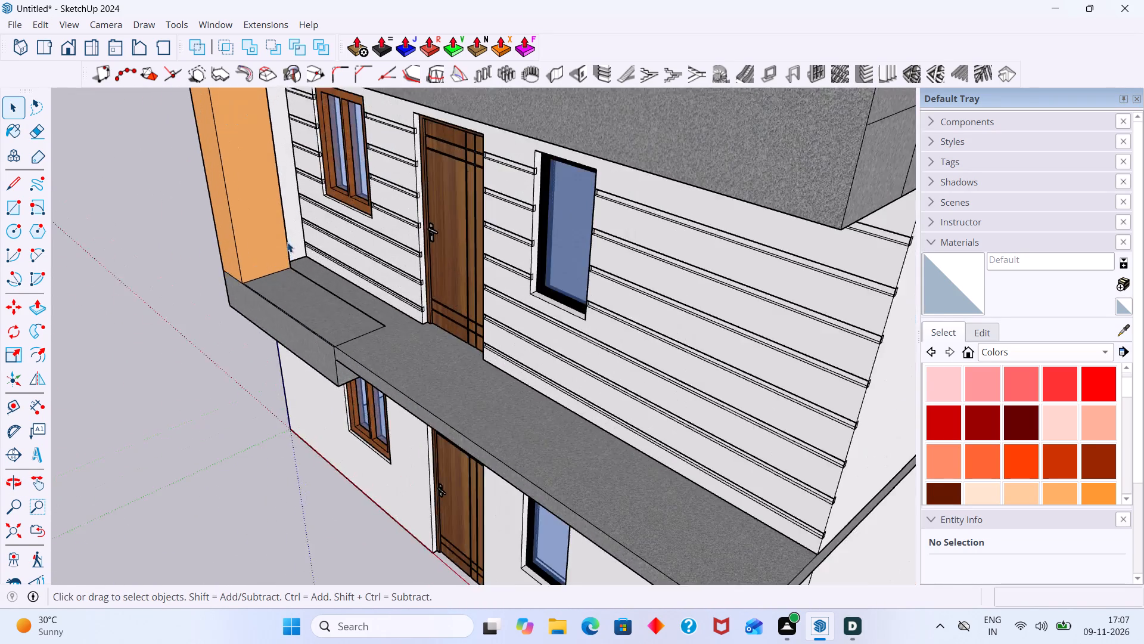
{"action": "scroll", "coordinate": [287, 242], "scroll_direction": "up", "scroll_amount": 12}
{"action": "middle_click_drag", "start_coordinate": [290, 237], "coordinate": [152, 283]}
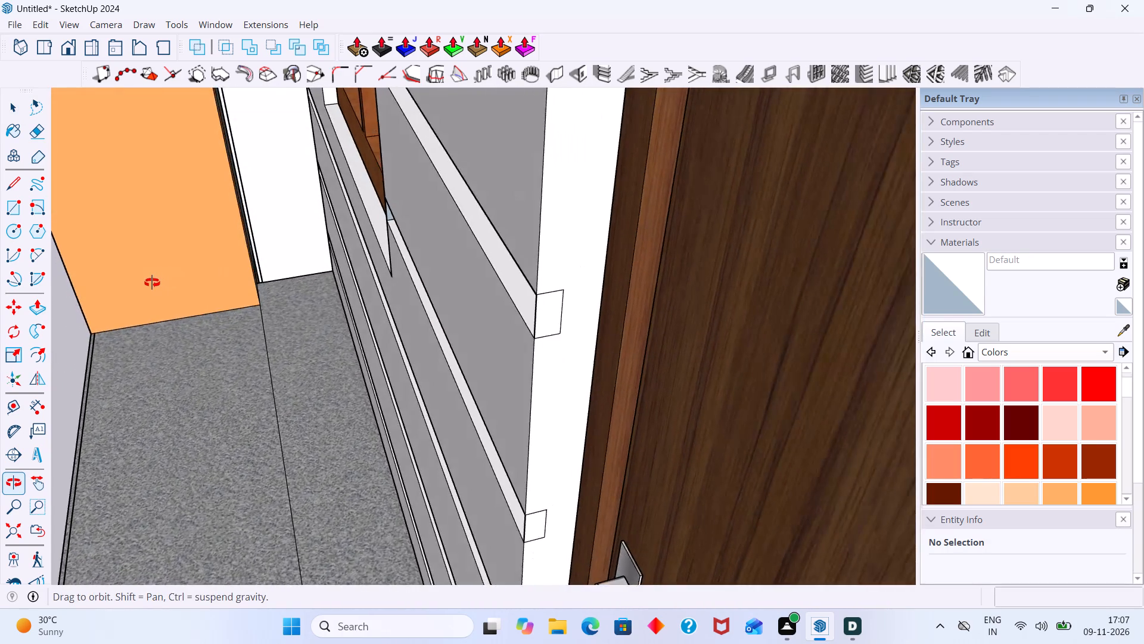
{"action": "middle_click_drag", "start_coordinate": [152, 283], "coordinate": [311, 274]}
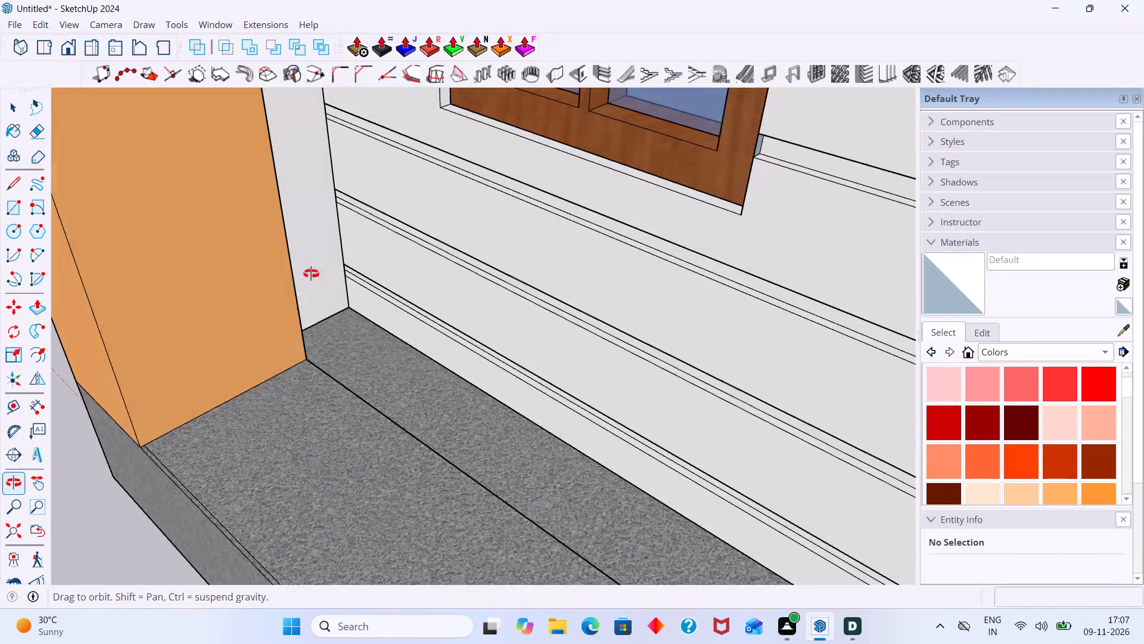
{"action": "middle_click_drag", "start_coordinate": [311, 274], "coordinate": [304, 274]}
{"action": "scroll", "coordinate": [274, 285], "scroll_direction": "down", "scroll_amount": 19}
{"action": "middle_click_drag", "start_coordinate": [279, 277], "coordinate": [282, 270]}
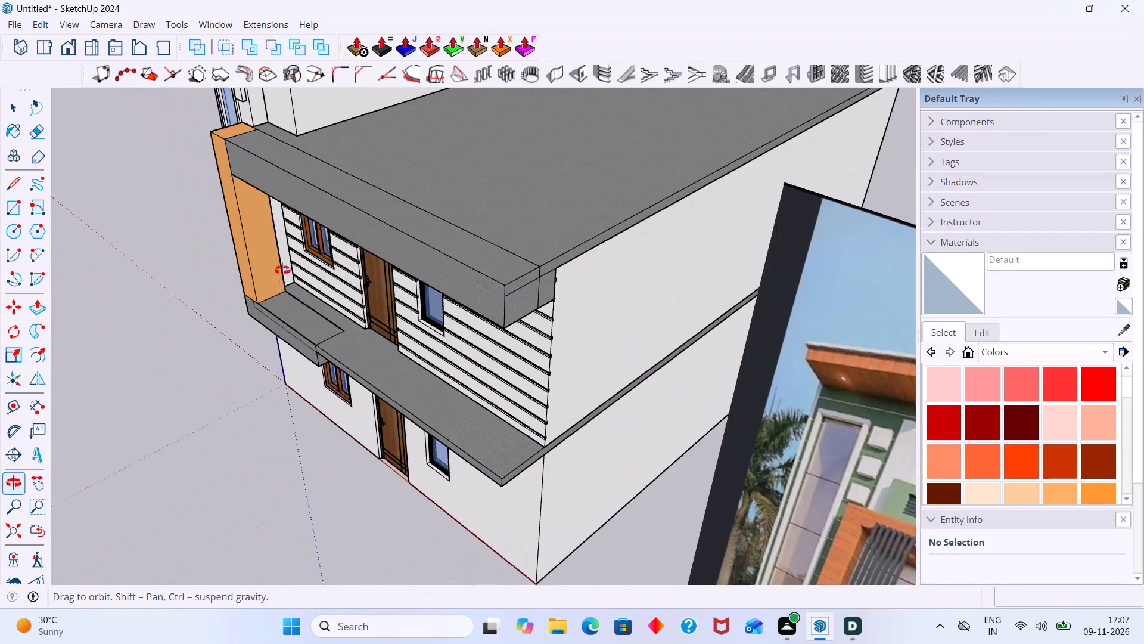
{"action": "middle_click_drag", "start_coordinate": [282, 270], "coordinate": [656, 246]}
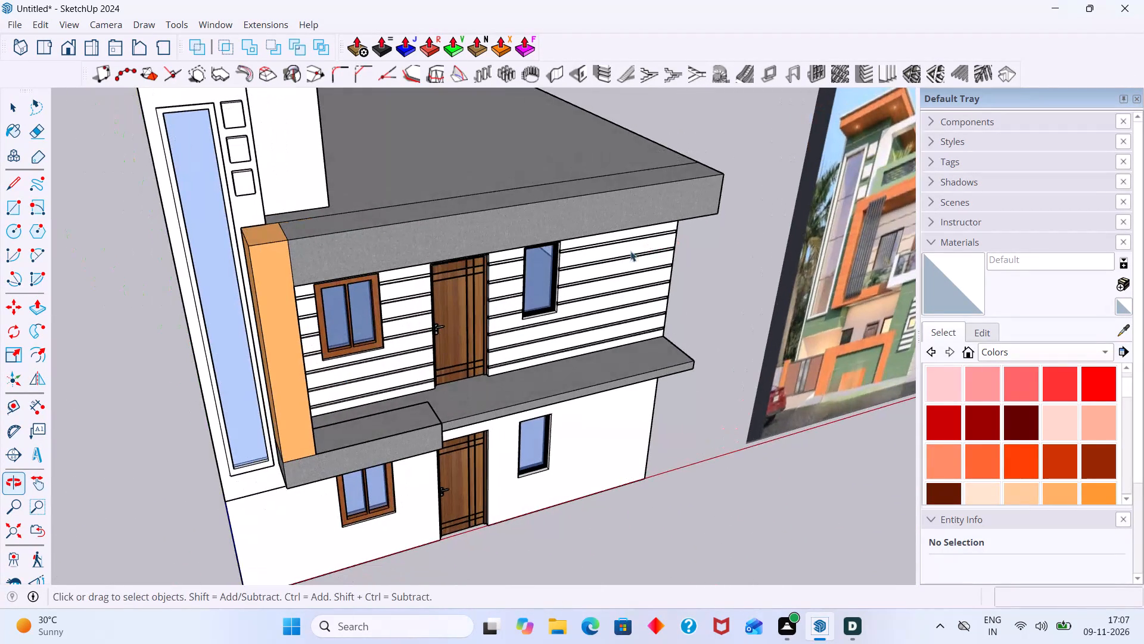
{"action": "scroll", "coordinate": [259, 295], "scroll_direction": "up", "scroll_amount": 4}
{"action": "middle_click_drag", "start_coordinate": [293, 306], "coordinate": [356, 306]}
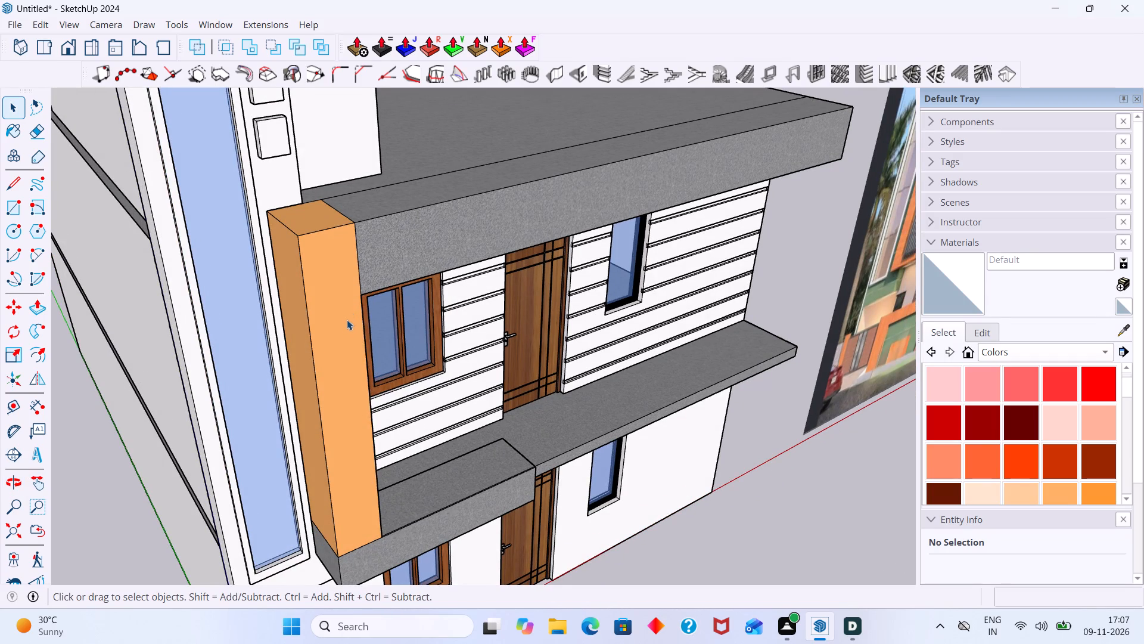
Undo the recent edits to the lower block and the ledge's front face, continuing back until the orange post is removed.
{"action": "scroll", "coordinate": [346, 321], "scroll_direction": "down", "scroll_amount": 5}
{"action": "key", "text": "ctrl+z"}
{"action": "key", "text": "ctrl+z"}
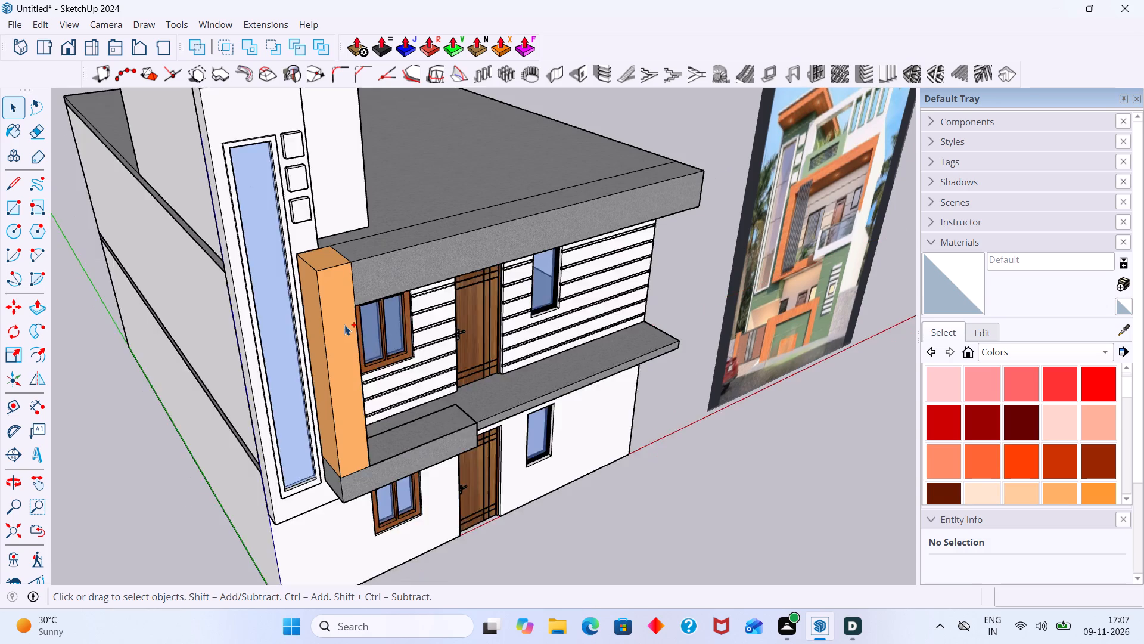
{"action": "key", "text": "ctrl+z"}
{"action": "key", "text": "ctrl+z"}
{"action": "key", "text": "ctrl+z"}
{"action": "key", "text": "ctrl+z"}
{"action": "key", "text": "ctrl+z"}
{"action": "key", "text": "ctrl+z"}
{"action": "key", "text": "ctrl+z"}
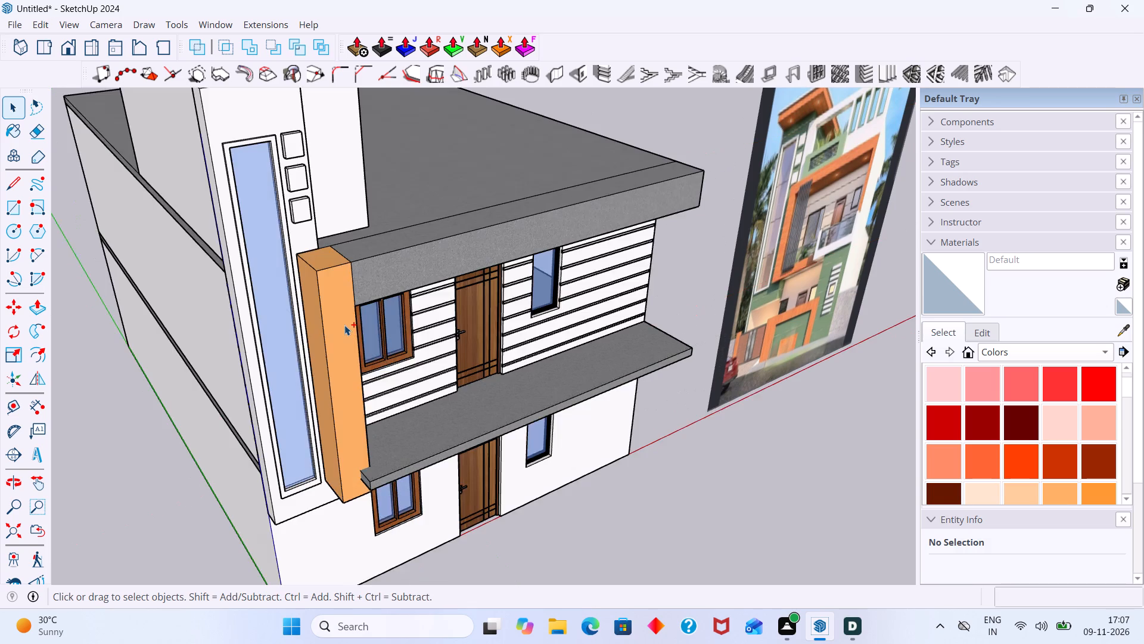
{"action": "key", "text": "ctrl+z"}
{"action": "key", "text": "ctrl+z"}
{"action": "key", "text": "ctrl+z"}
{"action": "key", "text": "ctrl+z"}
{"action": "key", "text": "ctrl+z"}
Open the first-floor ledge's group, pull its front face outward about 2' 2", and leave the group.
{"action": "scroll", "coordinate": [344, 327], "scroll_direction": "down", "scroll_amount": 4}
{"action": "left_click", "coordinate": [477, 462]}
{"action": "scroll", "coordinate": [389, 445], "scroll_direction": "up", "scroll_amount": 9}
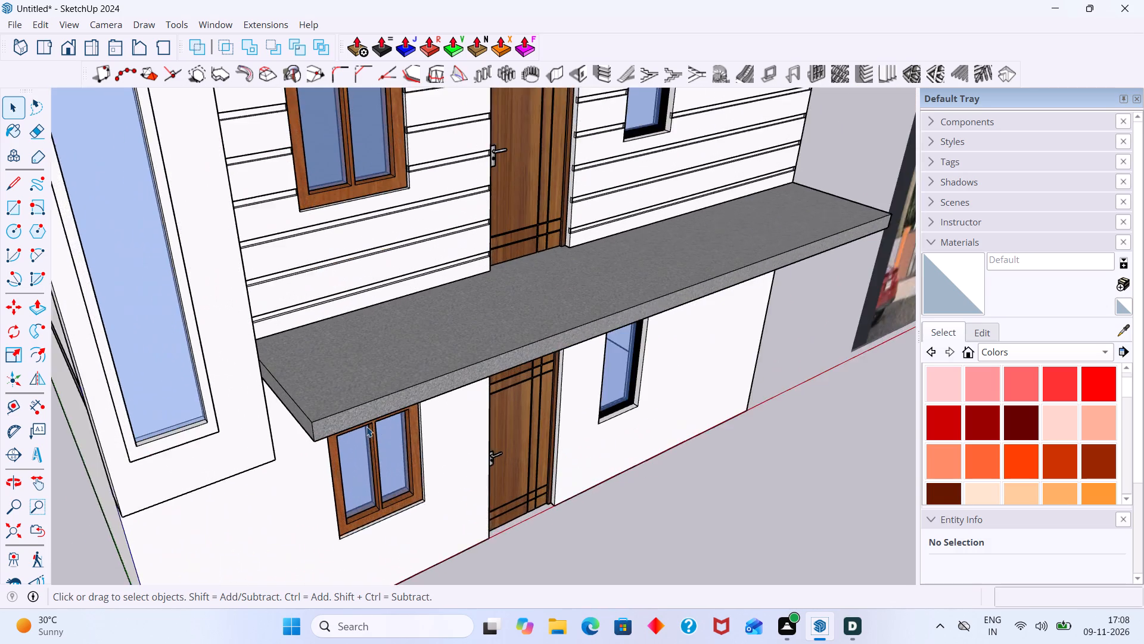
{"action": "scroll", "coordinate": [366, 426], "scroll_direction": "up", "scroll_amount": 1}
{"action": "middle_click_drag", "start_coordinate": [366, 426], "coordinate": [453, 420]}
{"action": "scroll", "coordinate": [434, 429], "scroll_direction": "up", "scroll_amount": 6}
{"action": "scroll", "coordinate": [452, 432], "scroll_direction": "down", "scroll_amount": 10}
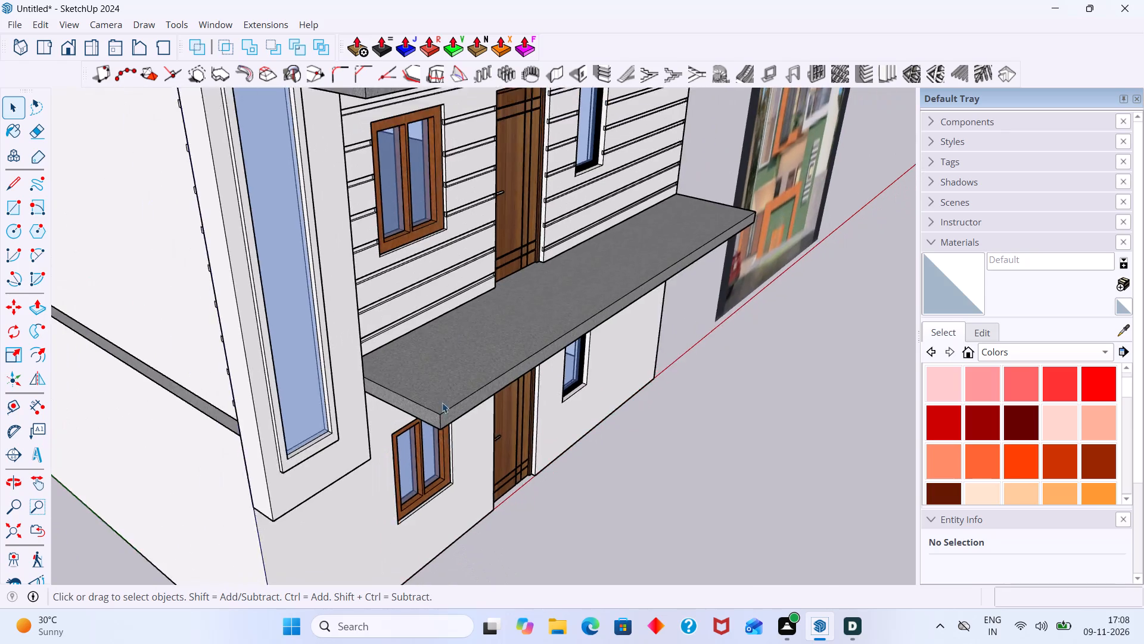
{"action": "scroll", "coordinate": [442, 402], "scroll_direction": "down", "scroll_amount": 12}
{"action": "middle_click_drag", "start_coordinate": [442, 397], "coordinate": [338, 393]}
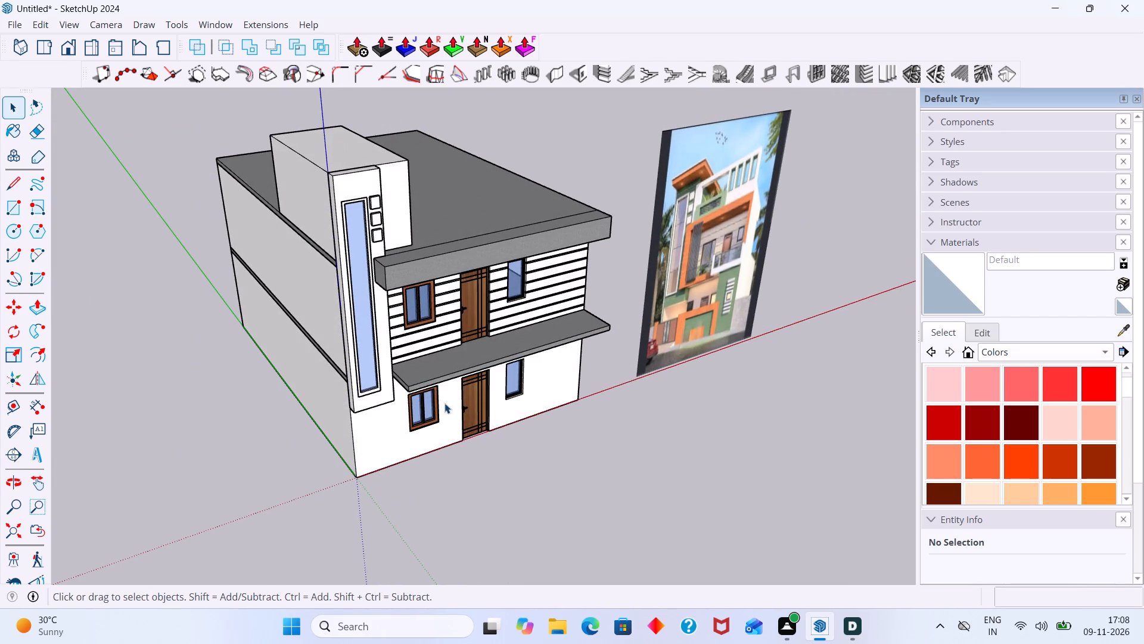
{"action": "scroll", "coordinate": [443, 403], "scroll_direction": "up", "scroll_amount": 14}
{"action": "left_click", "coordinate": [381, 357]}
{"action": "triple_click", "coordinate": [381, 358]}
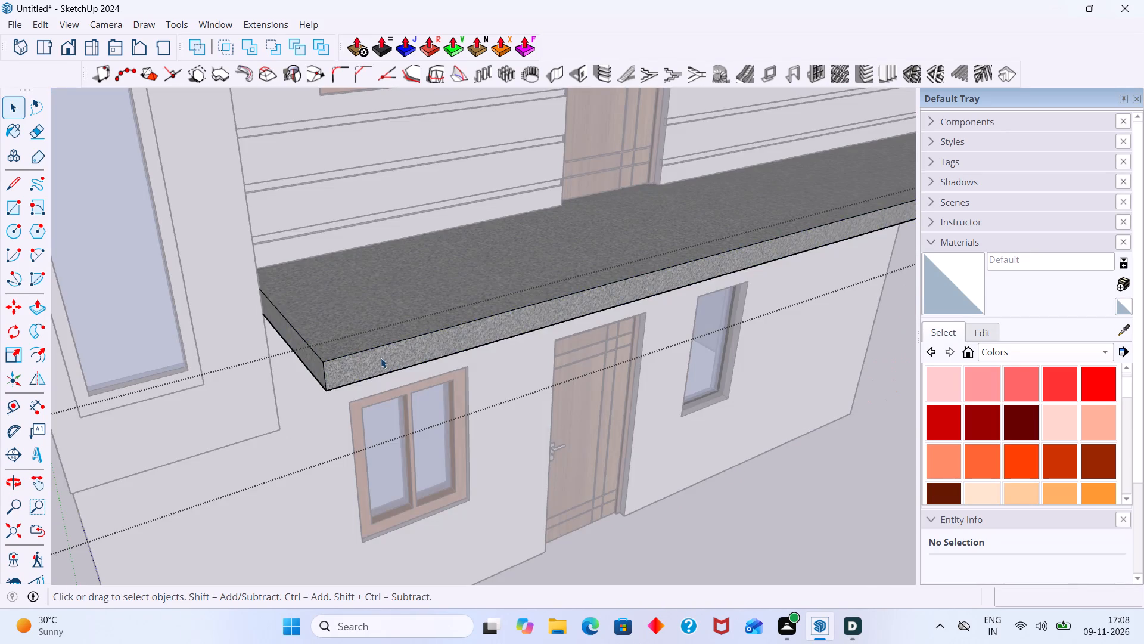
{"action": "left_click", "coordinate": [378, 361]}
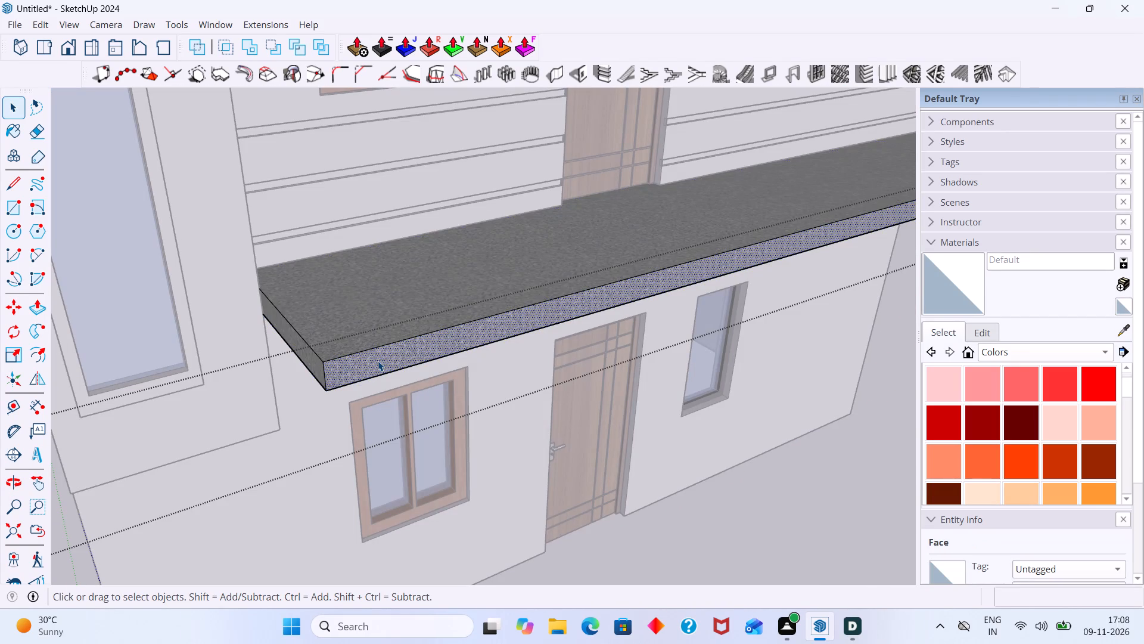
{"action": "key", "text": "p"}
{"action": "left_click", "coordinate": [376, 361]}
{"action": "scroll", "coordinate": [416, 399], "scroll_direction": "down", "scroll_amount": 11}
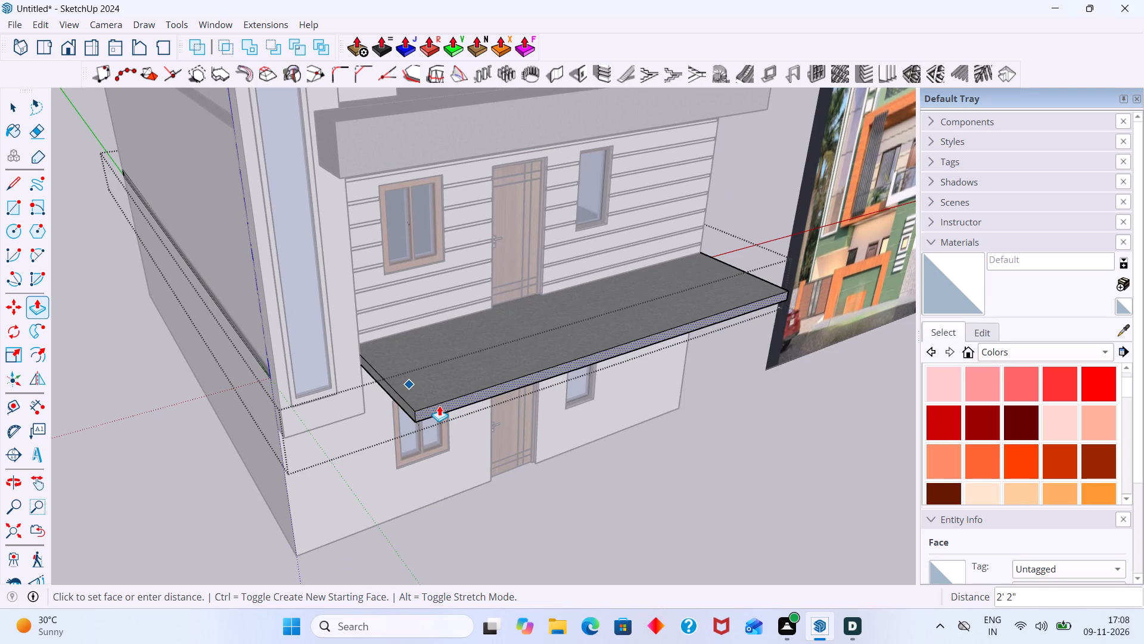
{"action": "left_click", "coordinate": [439, 405]}
{"action": "key", "text": "space"}
{"action": "left_click", "coordinate": [545, 547]}
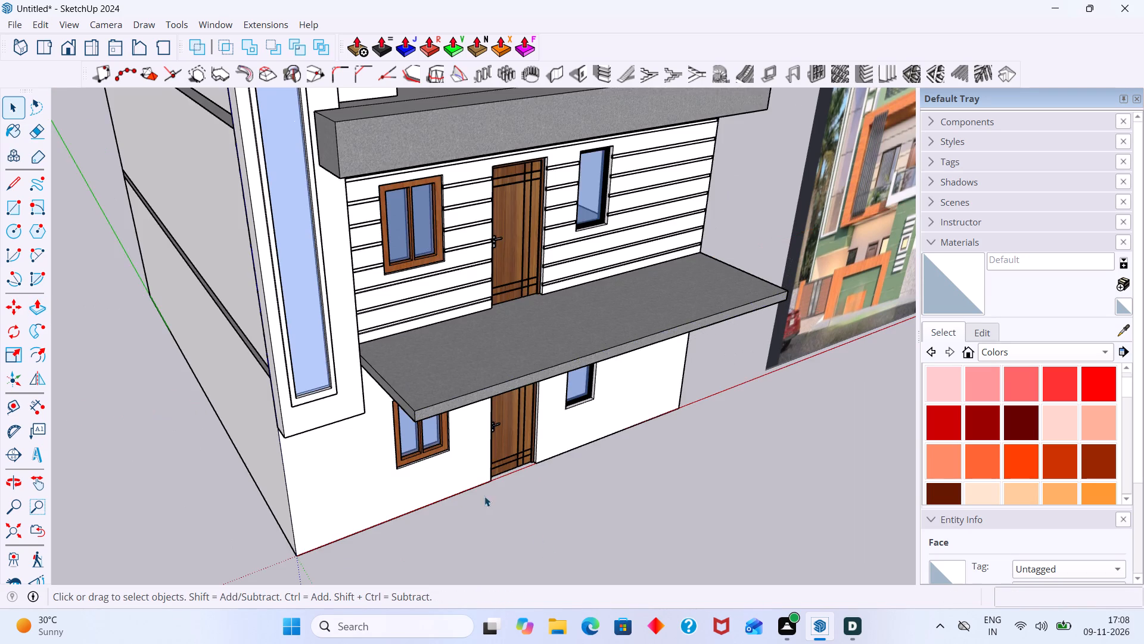
Examine the deepened first-floor ledge's projection relative to the roof band and window tower, comparing the facade with the reference image.
{"action": "scroll", "coordinate": [420, 444], "scroll_direction": "down", "scroll_amount": 2}
{"action": "middle_click_drag", "start_coordinate": [413, 438], "coordinate": [401, 411]}
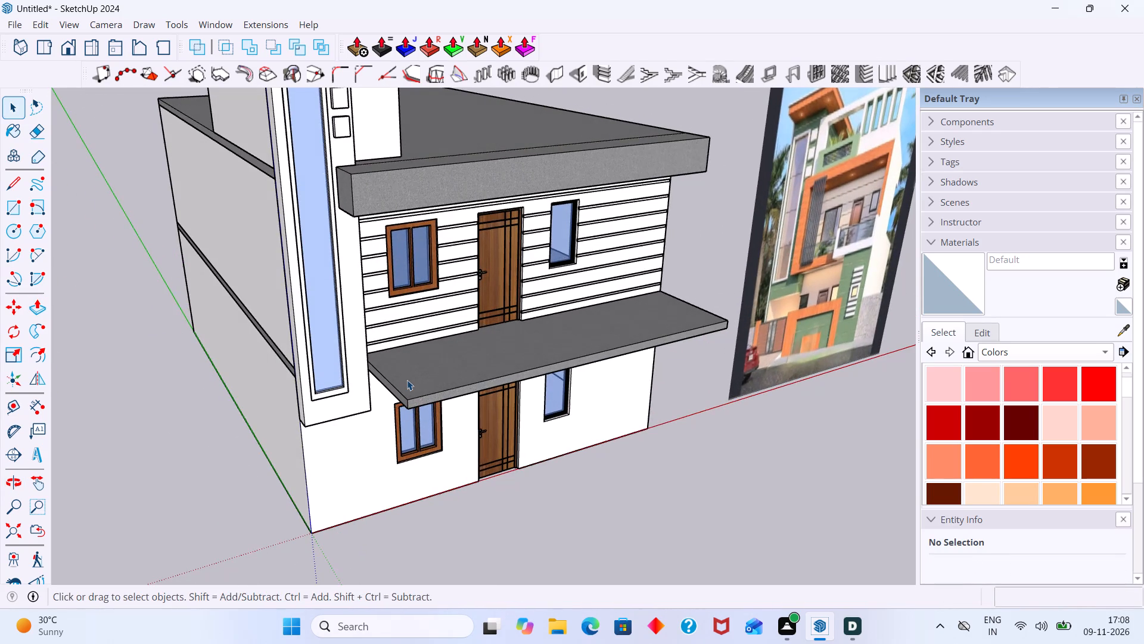
{"action": "middle_click_drag", "start_coordinate": [396, 363], "coordinate": [352, 365]}
{"action": "middle_click_drag", "start_coordinate": [352, 365], "coordinate": [526, 365]}
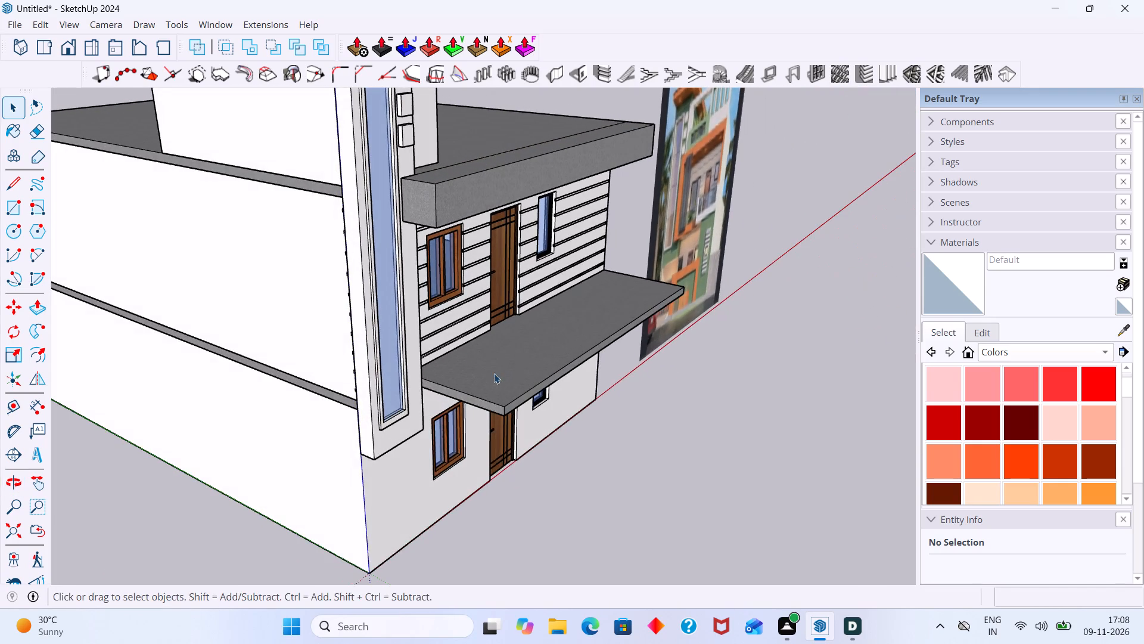
{"action": "middle_click_drag", "start_coordinate": [494, 370], "coordinate": [335, 376]}
{"action": "middle_click_drag", "start_coordinate": [365, 243], "coordinate": [355, 224]}
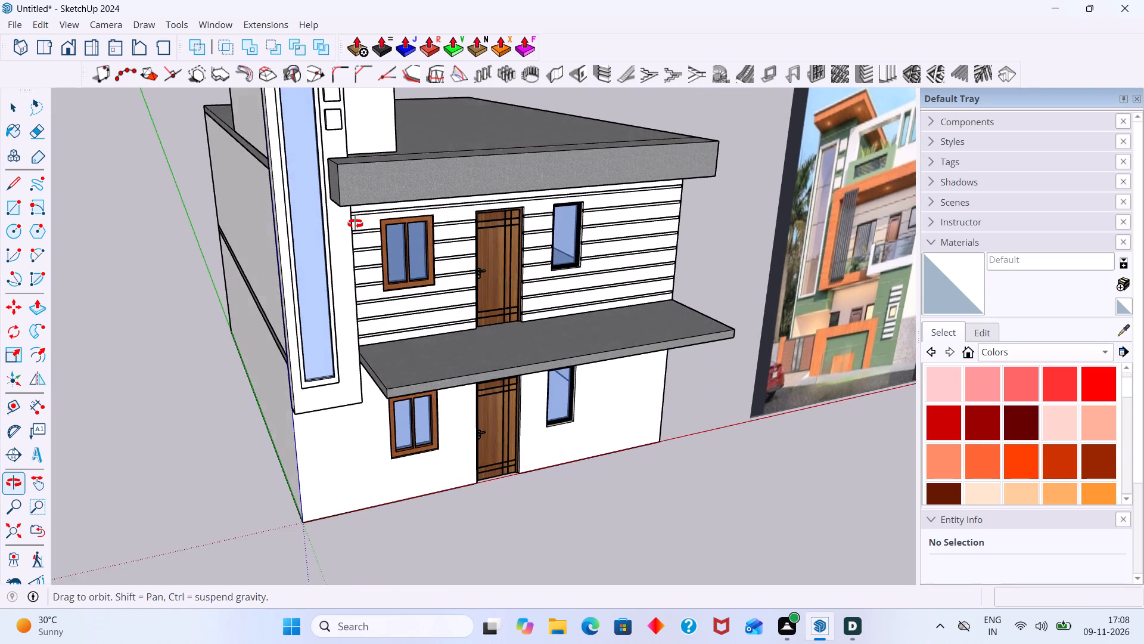
{"action": "middle_click_drag", "start_coordinate": [355, 224], "coordinate": [343, 211]}
{"action": "middle_click_drag", "start_coordinate": [362, 303], "coordinate": [507, 335]}
{"action": "scroll", "coordinate": [452, 376], "scroll_direction": "up", "scroll_amount": 4}
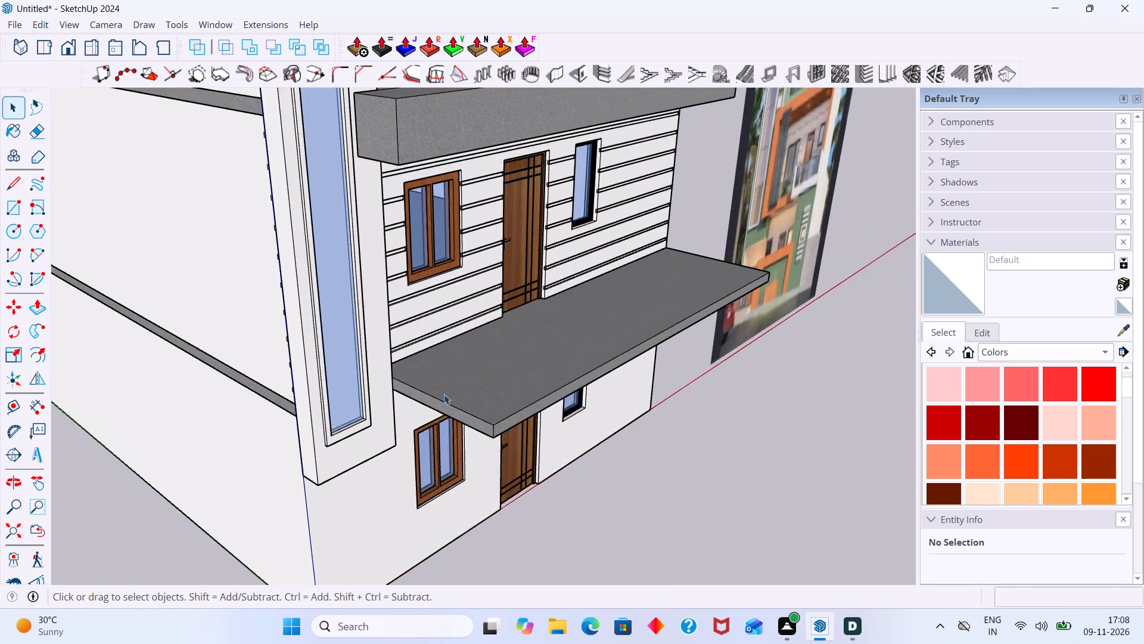
Open the first-floor ledge's group, push its tower-side end face to the window tower's edge, and leave the group.
{"action": "scroll", "coordinate": [444, 394], "scroll_direction": "up", "scroll_amount": 5}
{"action": "scroll", "coordinate": [449, 424], "scroll_direction": "down", "scroll_amount": 4}
{"action": "scroll", "coordinate": [452, 423], "scroll_direction": "up", "scroll_amount": 2}
{"action": "left_click", "coordinate": [461, 420]}
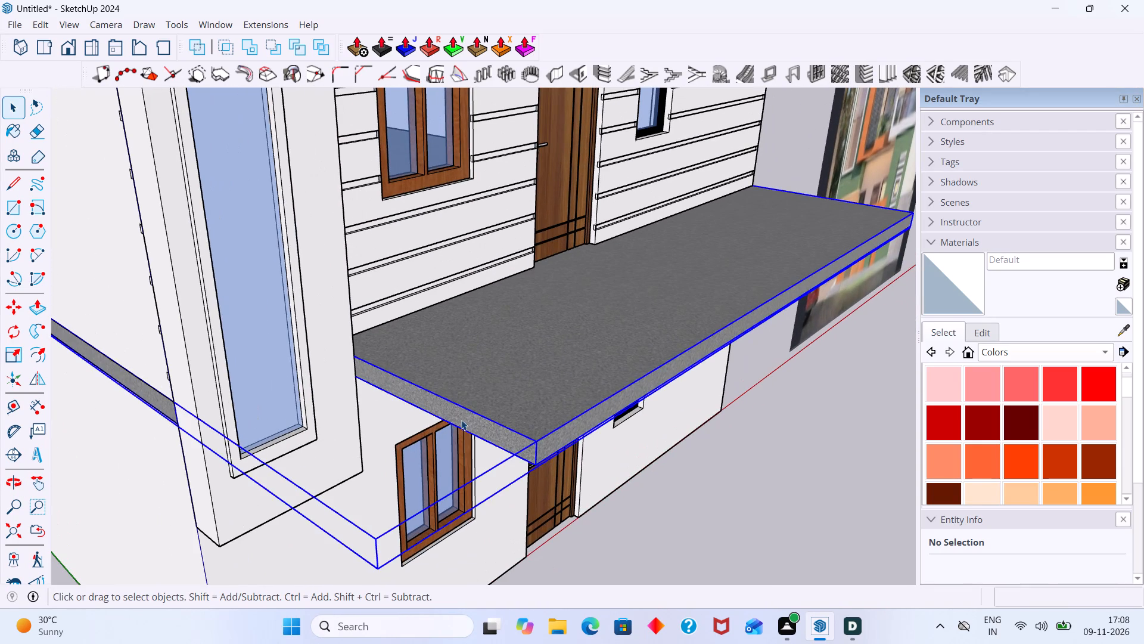
{"action": "double_click", "coordinate": [461, 419]}
{"action": "left_click", "coordinate": [468, 417]}
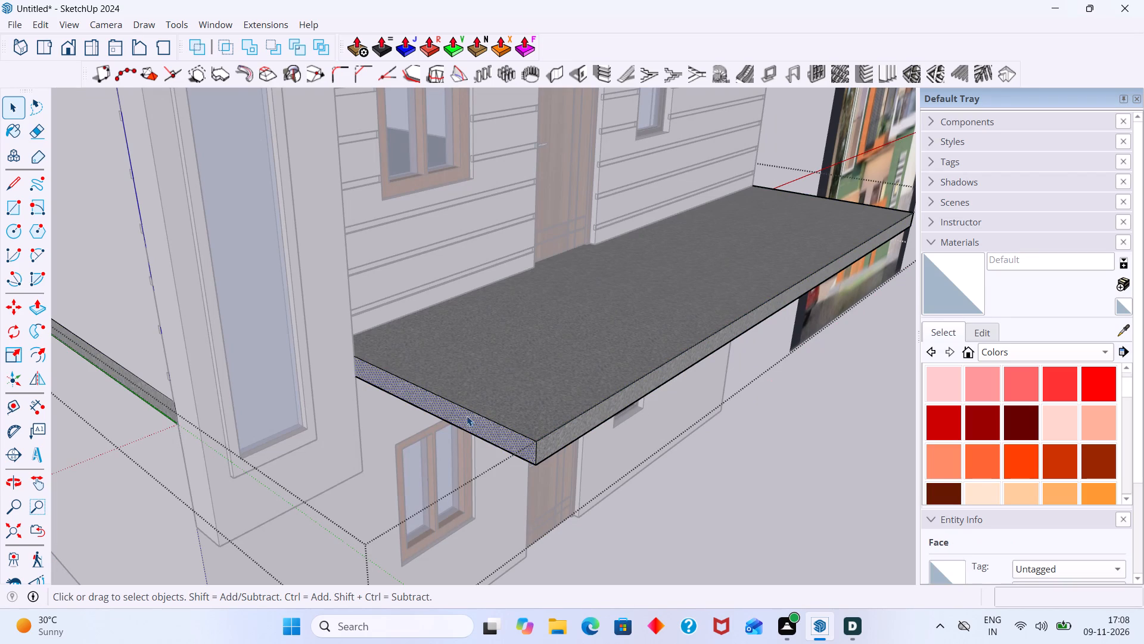
{"action": "key", "text": "p"}
{"action": "left_click", "coordinate": [464, 415]}
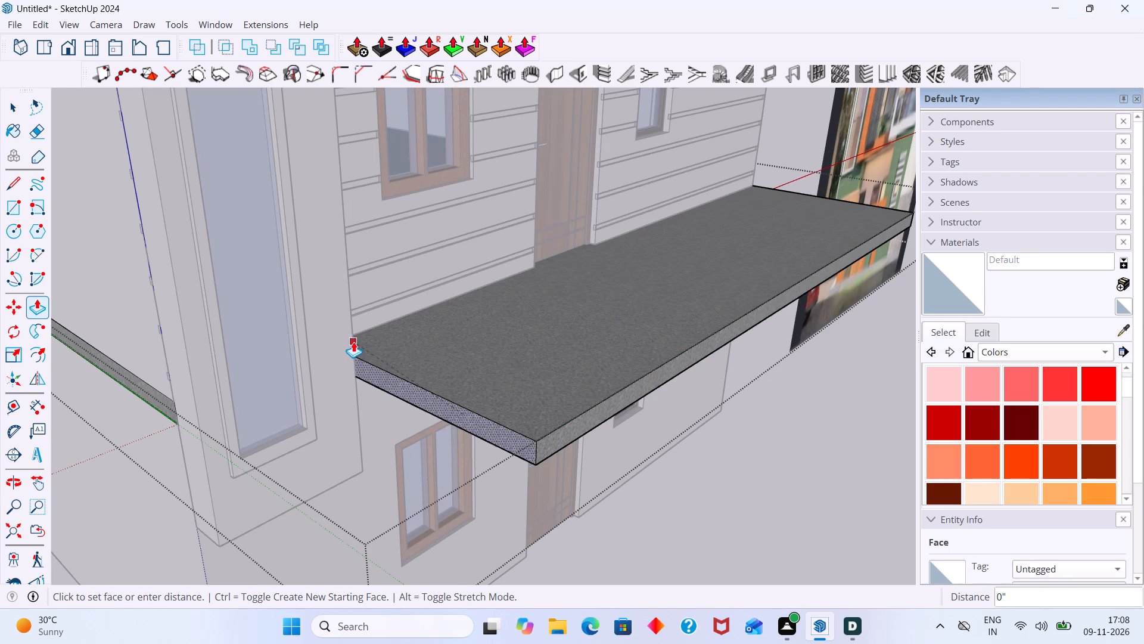
{"action": "left_click", "coordinate": [353, 342]}
{"action": "key", "text": "space"}
{"action": "left_click", "coordinate": [686, 513]}
Examine the roof band's end, the first-floor ledge and the window tower from several angles against the reference image.
{"action": "scroll", "coordinate": [640, 466], "scroll_direction": "down", "scroll_amount": 8}
{"action": "middle_click_drag", "start_coordinate": [554, 336], "coordinate": [425, 394]}
{"action": "scroll", "coordinate": [448, 299], "scroll_direction": "up", "scroll_amount": 11}
{"action": "scroll", "coordinate": [467, 308], "scroll_direction": "down", "scroll_amount": 11}
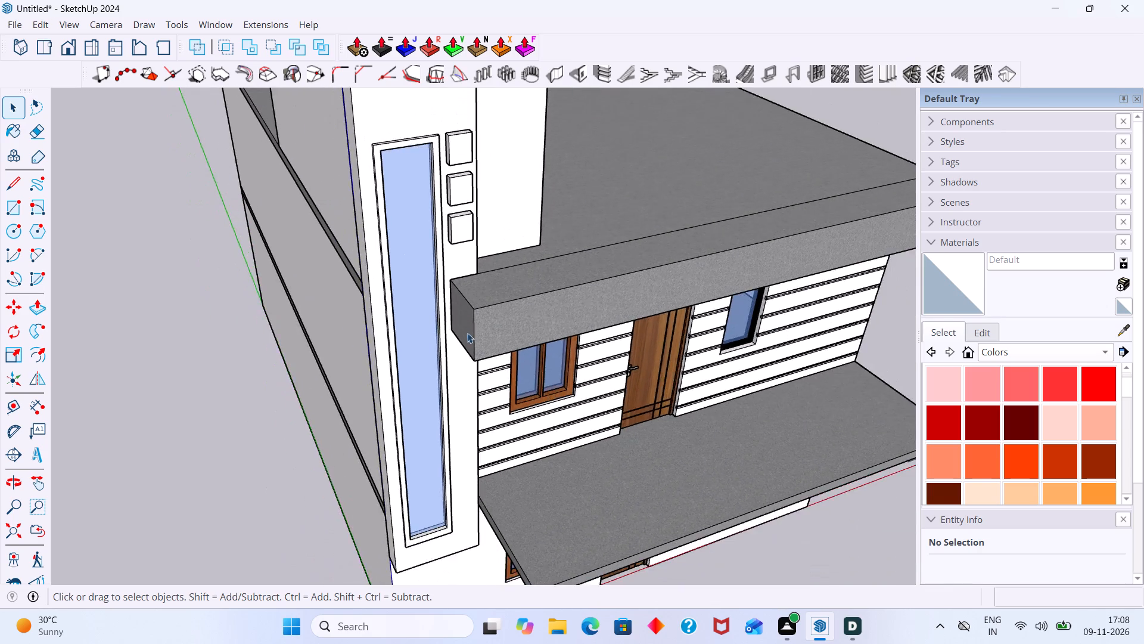
{"action": "scroll", "coordinate": [467, 333], "scroll_direction": "down", "scroll_amount": 12}
{"action": "scroll", "coordinate": [740, 308], "scroll_direction": "up", "scroll_amount": 18}
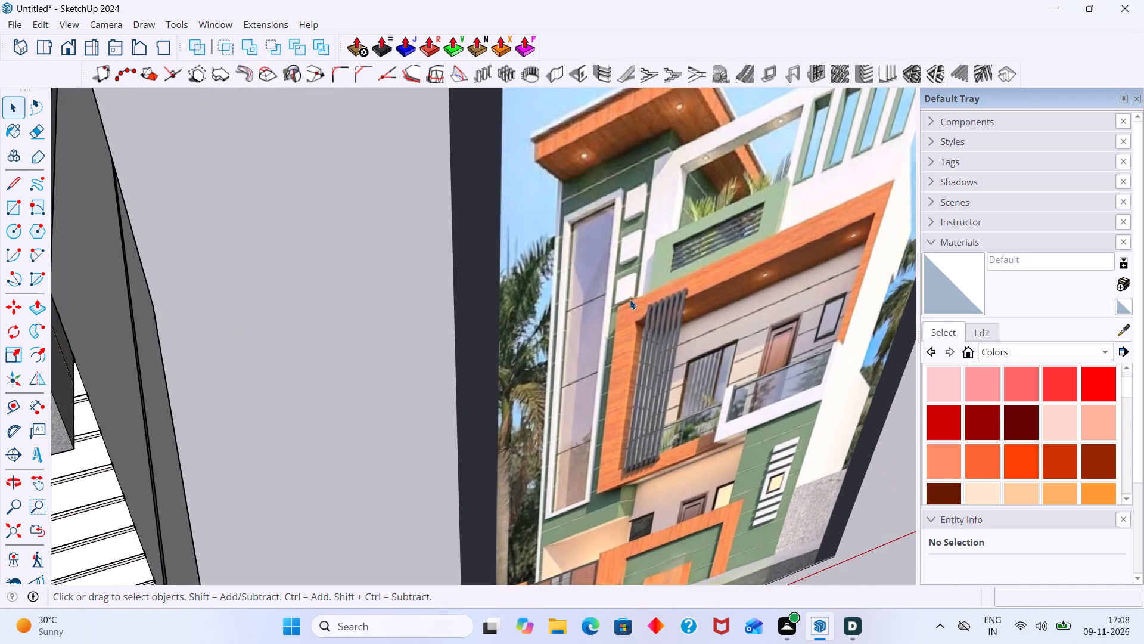
{"action": "middle_click_drag", "start_coordinate": [629, 314], "coordinate": [636, 304]}
{"action": "scroll", "coordinate": [670, 338], "scroll_direction": "up", "scroll_amount": 1}
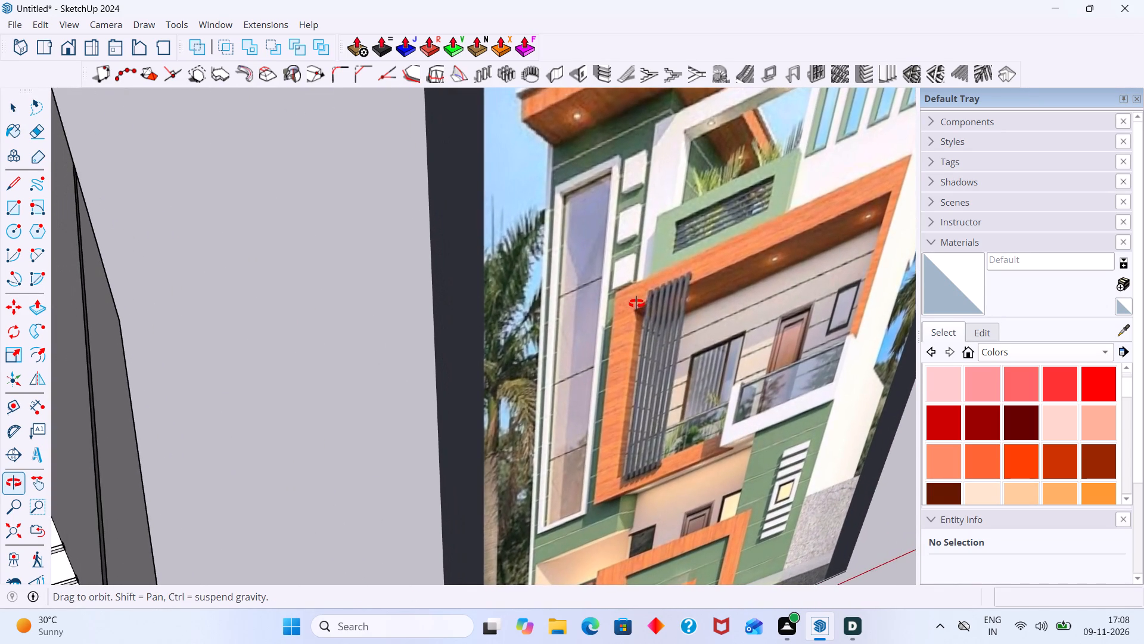
{"action": "middle_click_drag", "start_coordinate": [636, 304], "coordinate": [613, 304]}
{"action": "scroll", "coordinate": [617, 321], "scroll_direction": "down", "scroll_amount": 3}
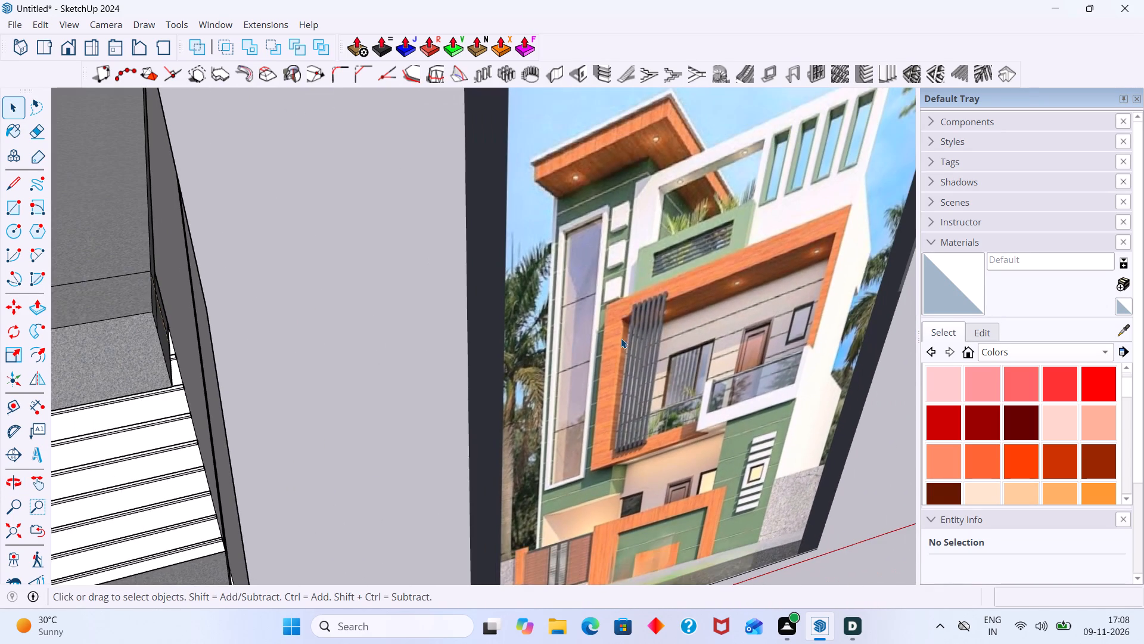
{"action": "scroll", "coordinate": [609, 341], "scroll_direction": "down", "scroll_amount": 12}
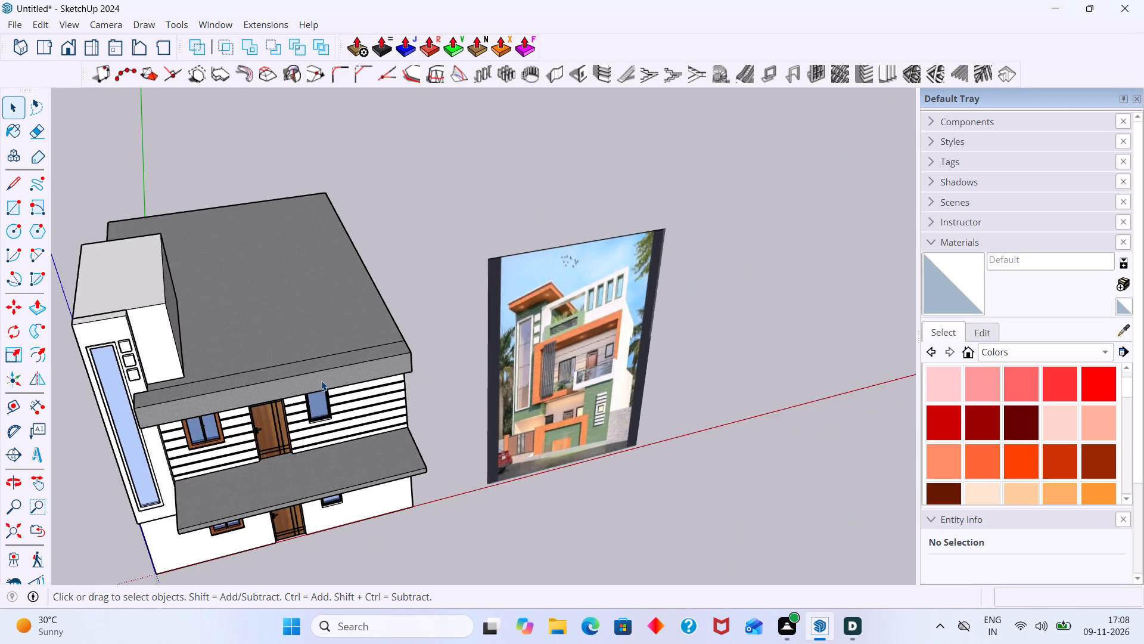
{"action": "scroll", "coordinate": [321, 380], "scroll_direction": "down", "scroll_amount": 3}
{"action": "middle_click_drag", "start_coordinate": [300, 388], "coordinate": [388, 363]}
{"action": "middle_click_drag", "start_coordinate": [372, 363], "coordinate": [439, 341]}
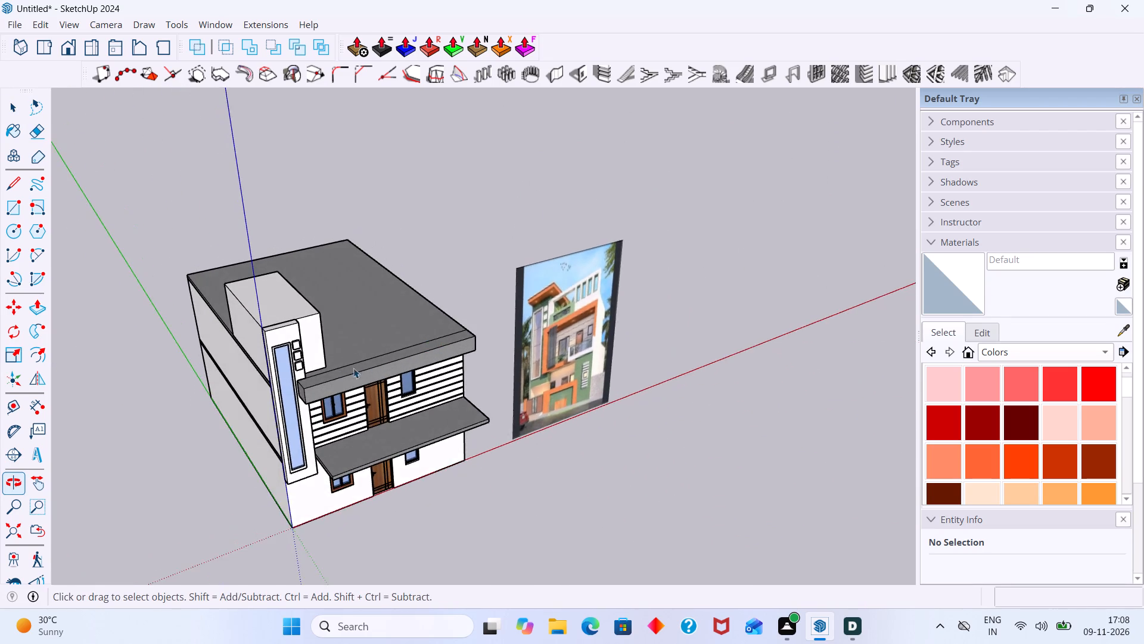
{"action": "scroll", "coordinate": [332, 374], "scroll_direction": "up", "scroll_amount": 13}
{"action": "middle_click_drag", "start_coordinate": [301, 404], "coordinate": [326, 379]}
{"action": "scroll", "coordinate": [328, 375], "scroll_direction": "down", "scroll_amount": 7}
{"action": "scroll", "coordinate": [313, 351], "scroll_direction": "up", "scroll_amount": 1}
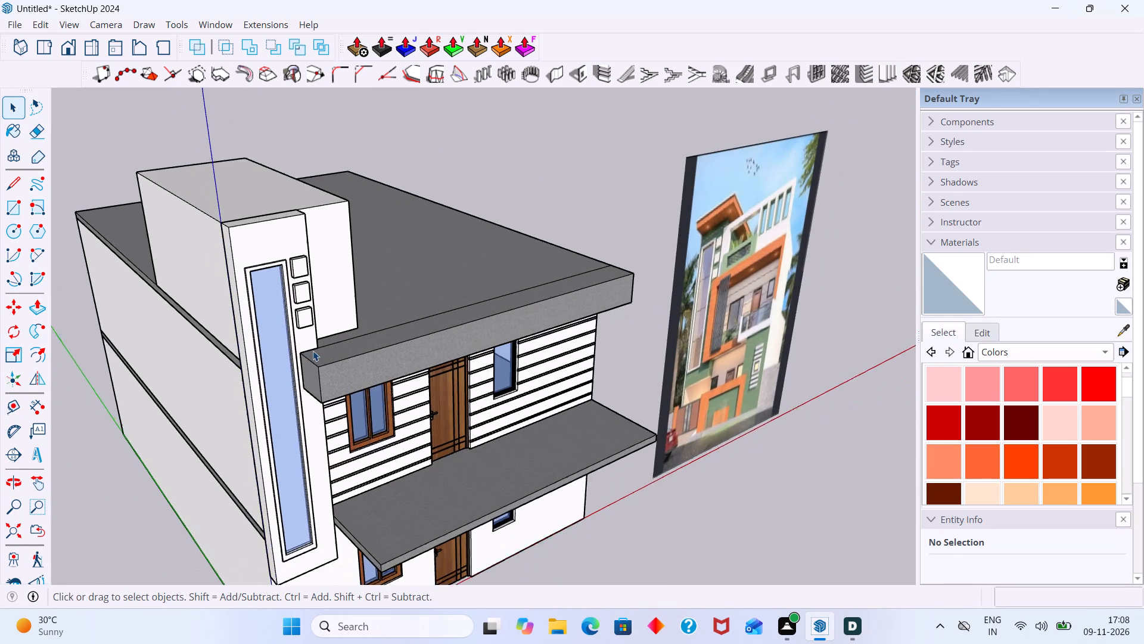
{"action": "scroll", "coordinate": [313, 351], "scroll_direction": "up", "scroll_amount": 9}
{"action": "scroll", "coordinate": [303, 367], "scroll_direction": "down", "scroll_amount": 2}
{"action": "middle_click_drag", "start_coordinate": [302, 367], "coordinate": [198, 363]}
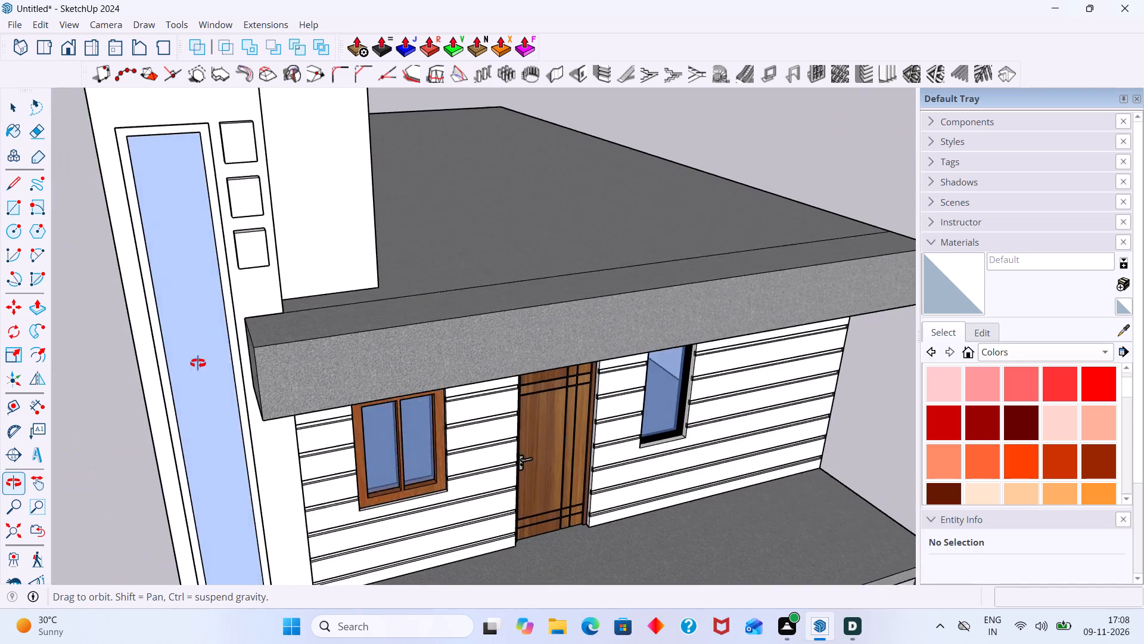
{"action": "middle_click_drag", "start_coordinate": [198, 363], "coordinate": [139, 363]}
{"action": "scroll", "coordinate": [219, 369], "scroll_direction": "down", "scroll_amount": 2}
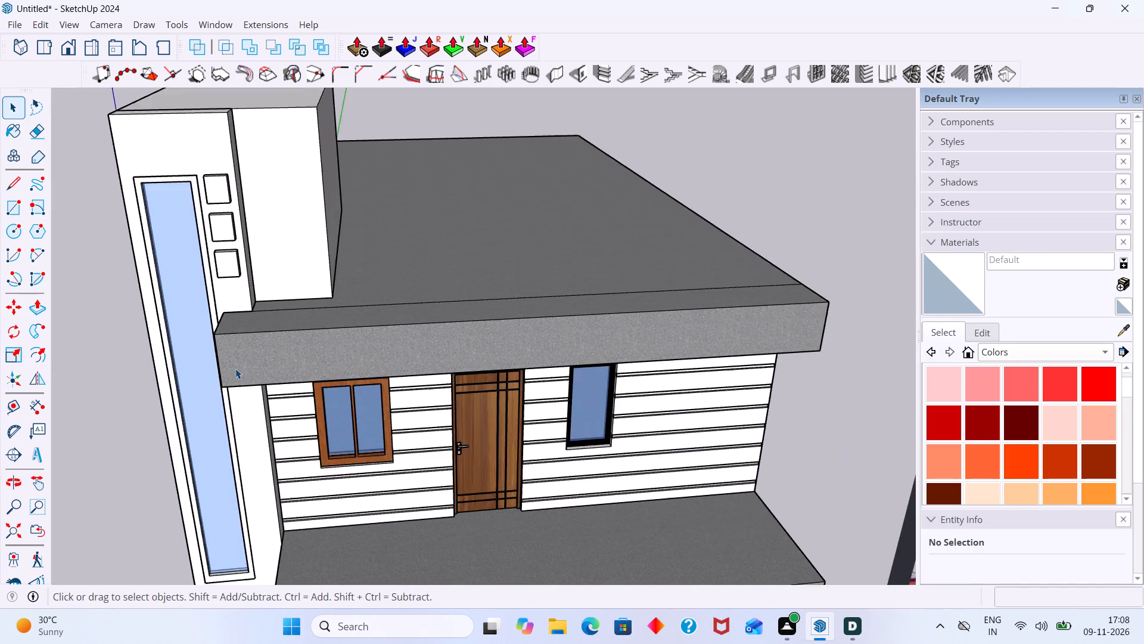
{"action": "scroll", "coordinate": [235, 369], "scroll_direction": "down", "scroll_amount": 4}
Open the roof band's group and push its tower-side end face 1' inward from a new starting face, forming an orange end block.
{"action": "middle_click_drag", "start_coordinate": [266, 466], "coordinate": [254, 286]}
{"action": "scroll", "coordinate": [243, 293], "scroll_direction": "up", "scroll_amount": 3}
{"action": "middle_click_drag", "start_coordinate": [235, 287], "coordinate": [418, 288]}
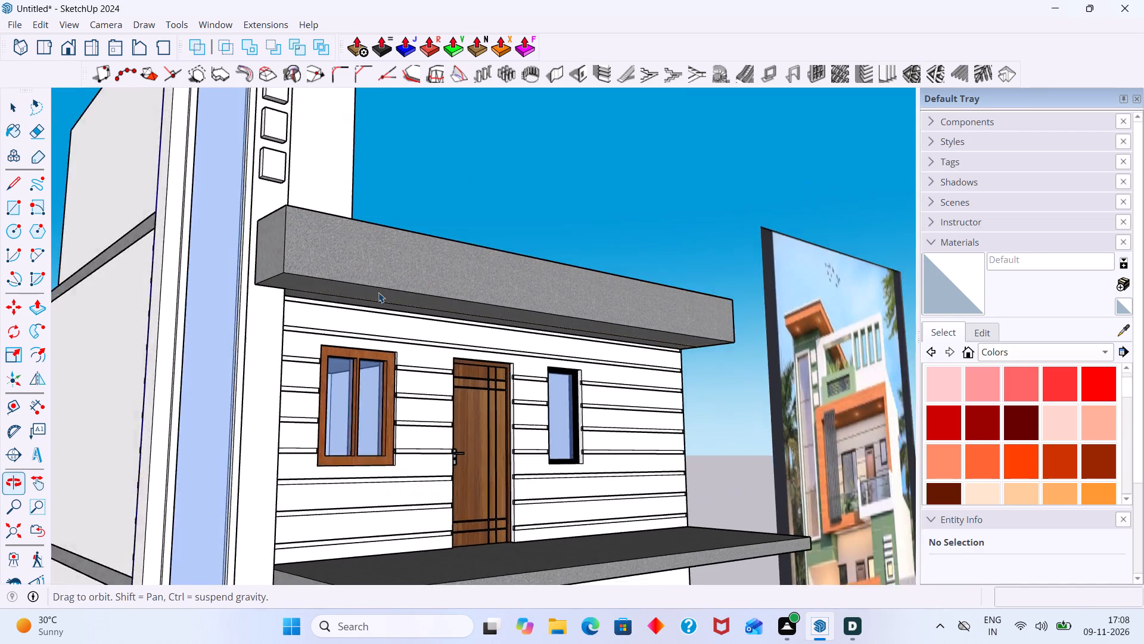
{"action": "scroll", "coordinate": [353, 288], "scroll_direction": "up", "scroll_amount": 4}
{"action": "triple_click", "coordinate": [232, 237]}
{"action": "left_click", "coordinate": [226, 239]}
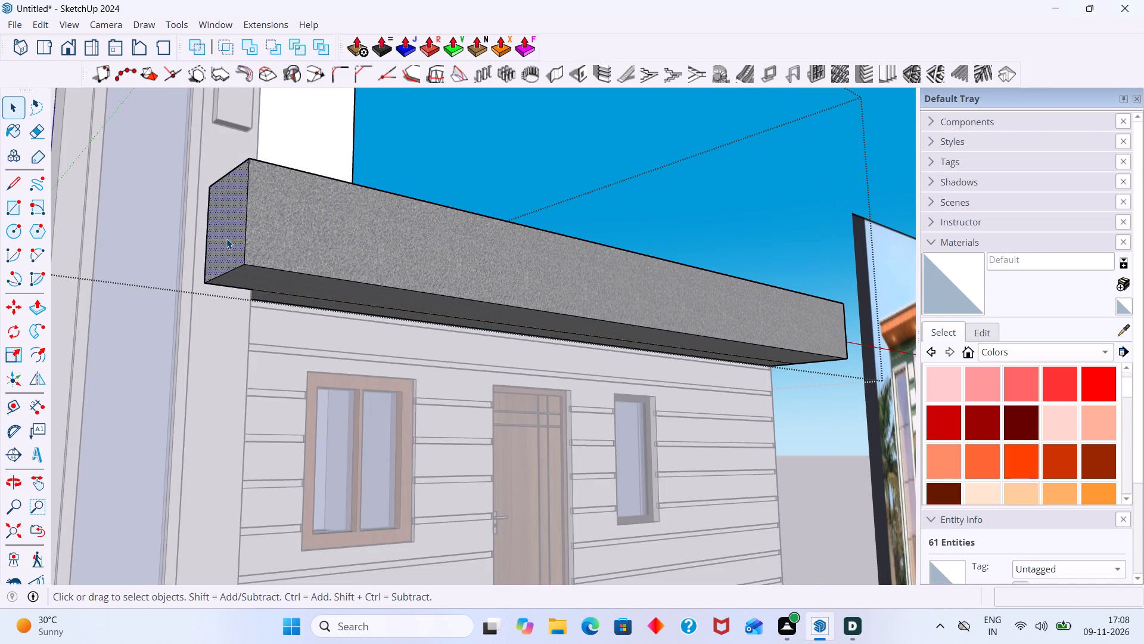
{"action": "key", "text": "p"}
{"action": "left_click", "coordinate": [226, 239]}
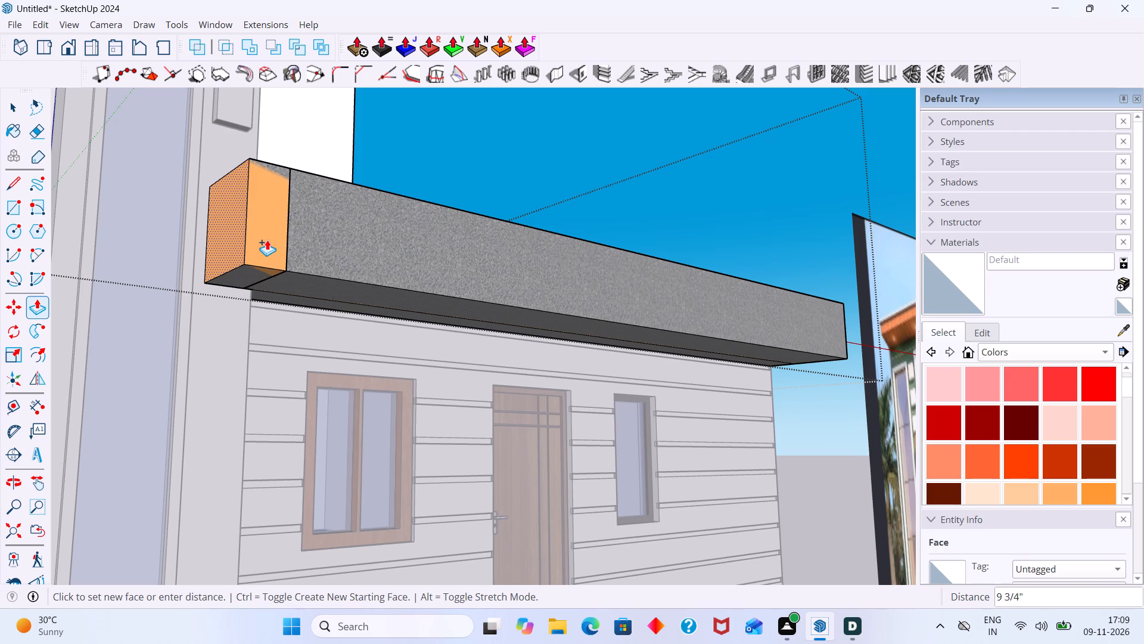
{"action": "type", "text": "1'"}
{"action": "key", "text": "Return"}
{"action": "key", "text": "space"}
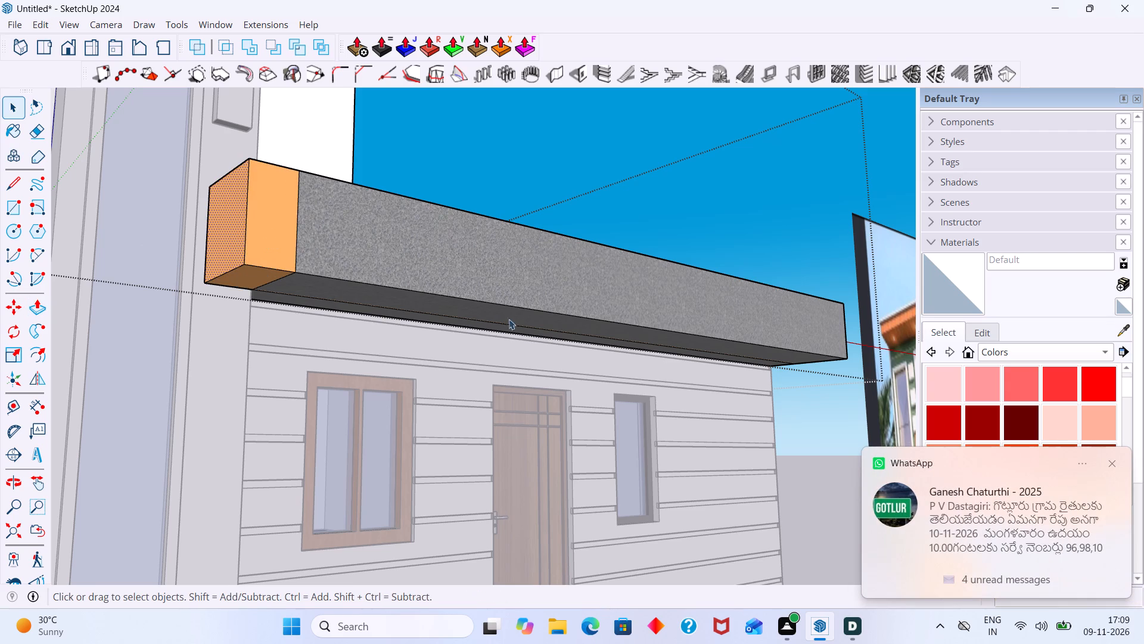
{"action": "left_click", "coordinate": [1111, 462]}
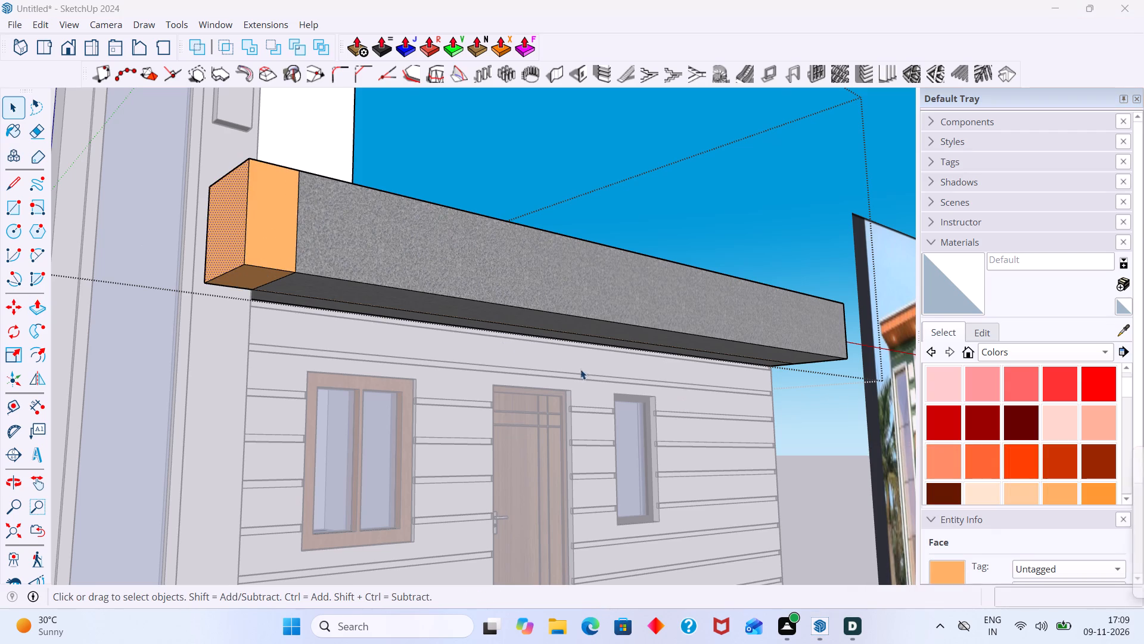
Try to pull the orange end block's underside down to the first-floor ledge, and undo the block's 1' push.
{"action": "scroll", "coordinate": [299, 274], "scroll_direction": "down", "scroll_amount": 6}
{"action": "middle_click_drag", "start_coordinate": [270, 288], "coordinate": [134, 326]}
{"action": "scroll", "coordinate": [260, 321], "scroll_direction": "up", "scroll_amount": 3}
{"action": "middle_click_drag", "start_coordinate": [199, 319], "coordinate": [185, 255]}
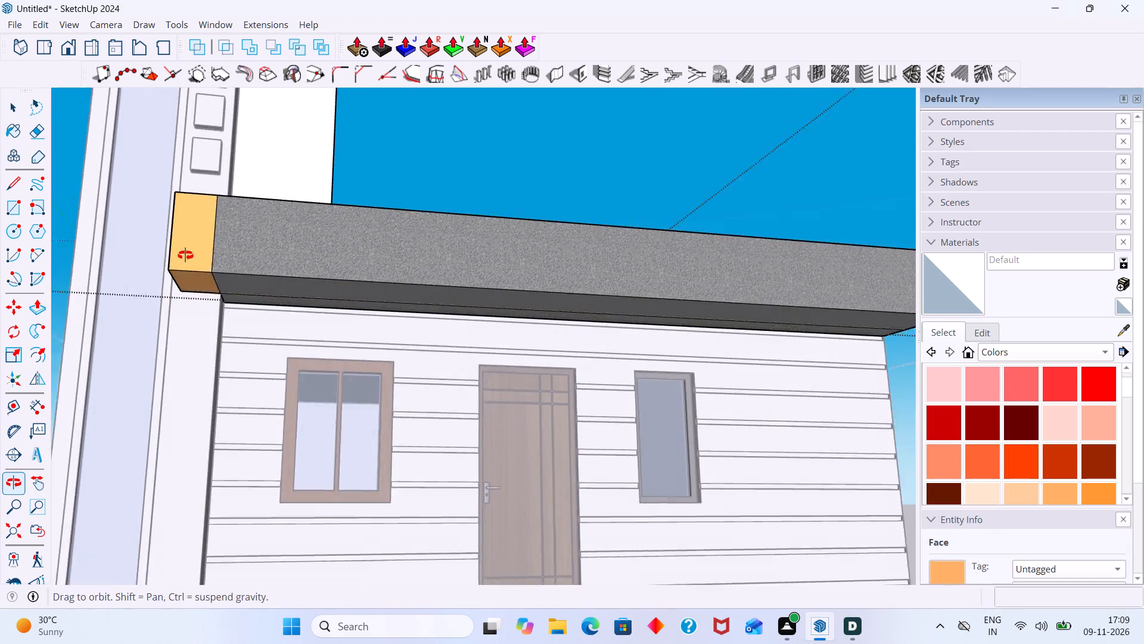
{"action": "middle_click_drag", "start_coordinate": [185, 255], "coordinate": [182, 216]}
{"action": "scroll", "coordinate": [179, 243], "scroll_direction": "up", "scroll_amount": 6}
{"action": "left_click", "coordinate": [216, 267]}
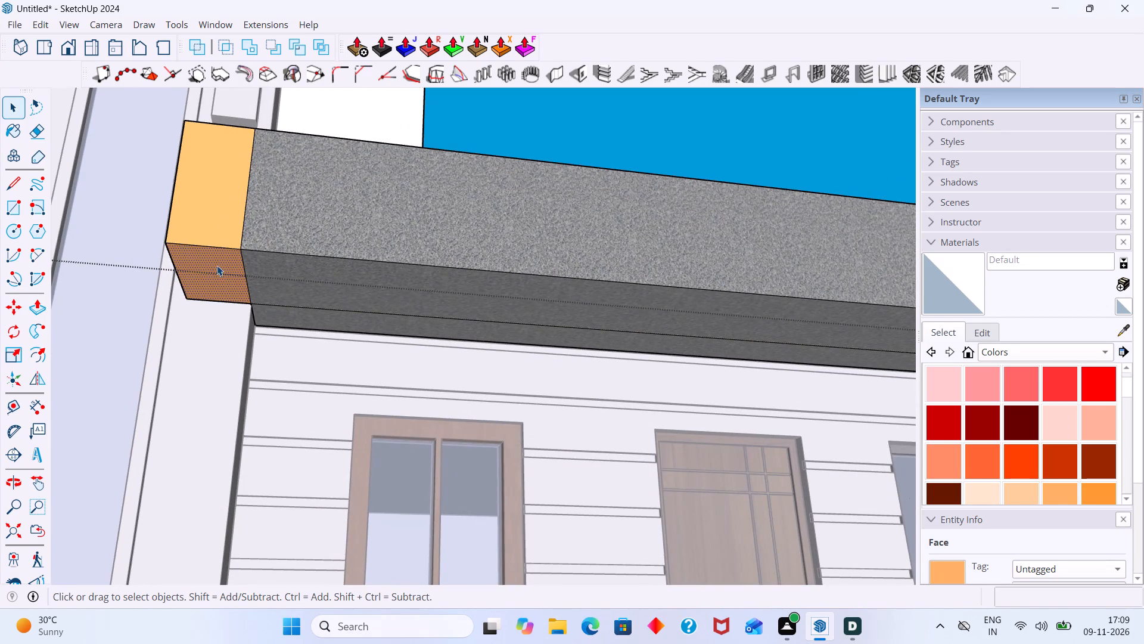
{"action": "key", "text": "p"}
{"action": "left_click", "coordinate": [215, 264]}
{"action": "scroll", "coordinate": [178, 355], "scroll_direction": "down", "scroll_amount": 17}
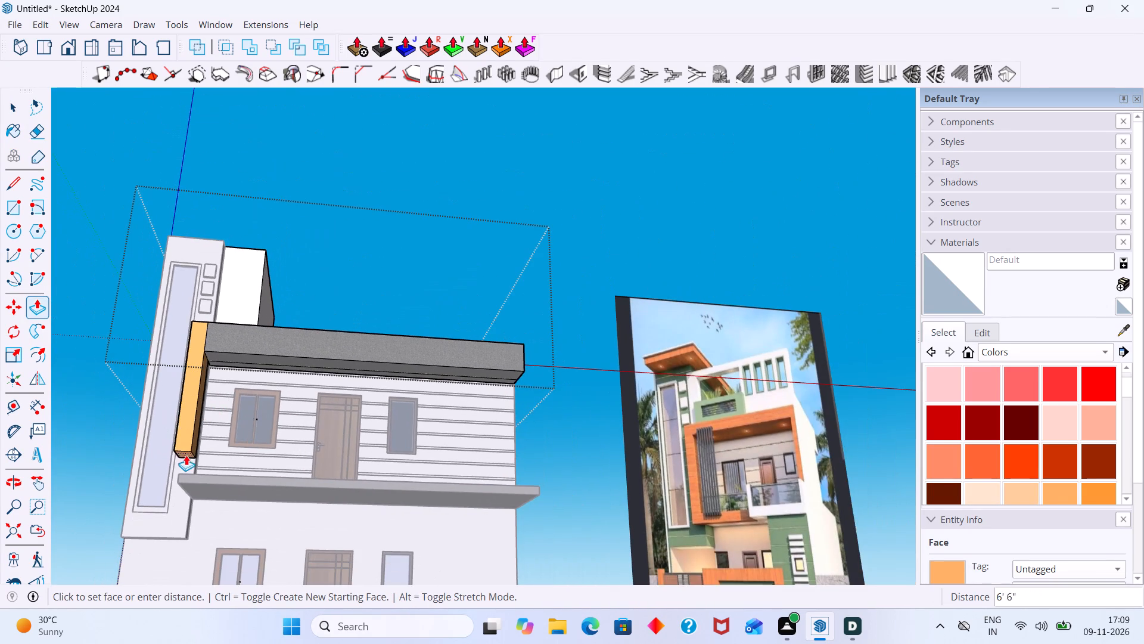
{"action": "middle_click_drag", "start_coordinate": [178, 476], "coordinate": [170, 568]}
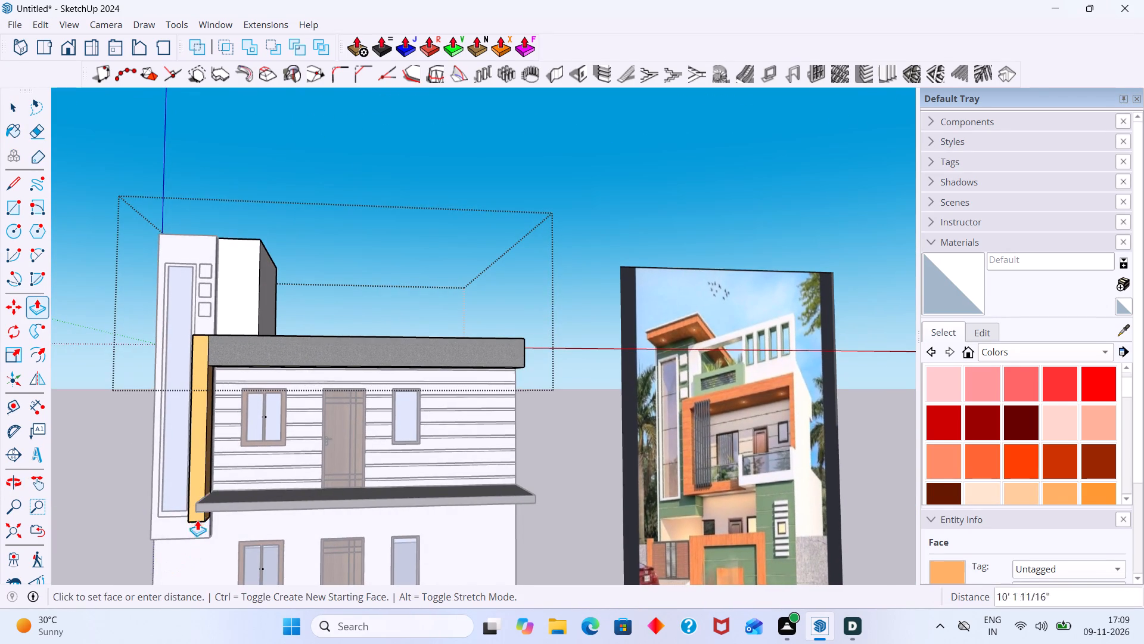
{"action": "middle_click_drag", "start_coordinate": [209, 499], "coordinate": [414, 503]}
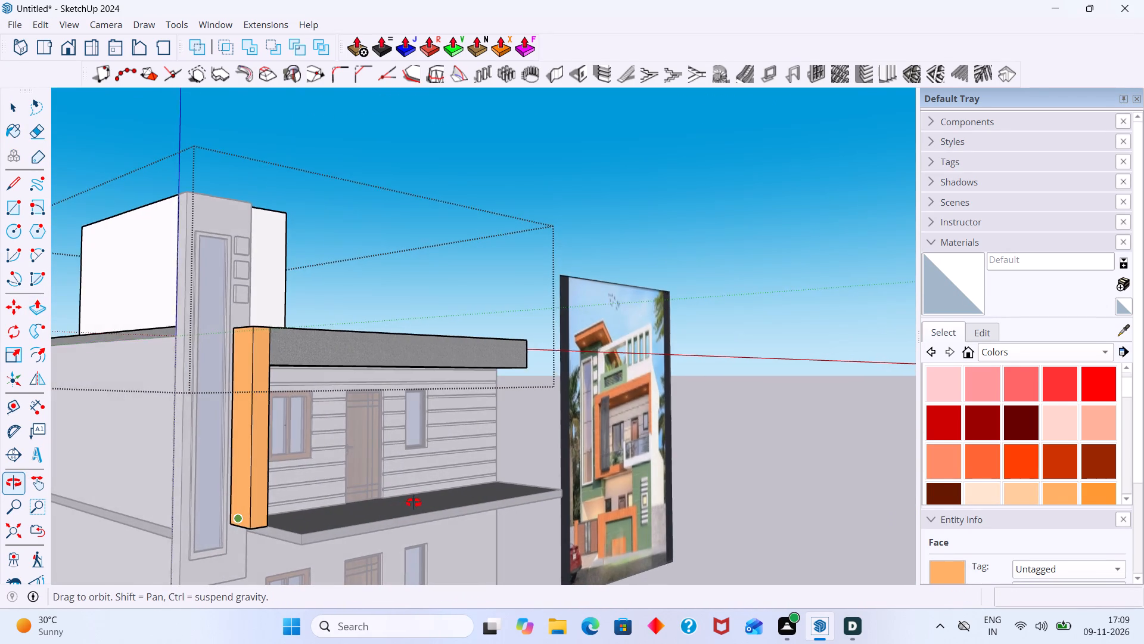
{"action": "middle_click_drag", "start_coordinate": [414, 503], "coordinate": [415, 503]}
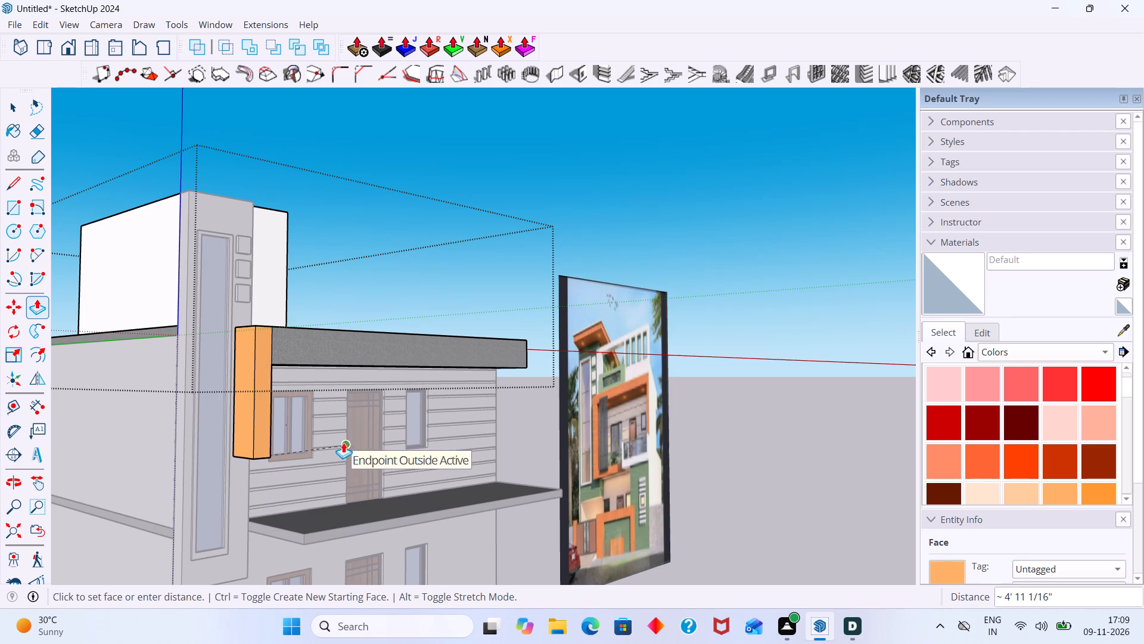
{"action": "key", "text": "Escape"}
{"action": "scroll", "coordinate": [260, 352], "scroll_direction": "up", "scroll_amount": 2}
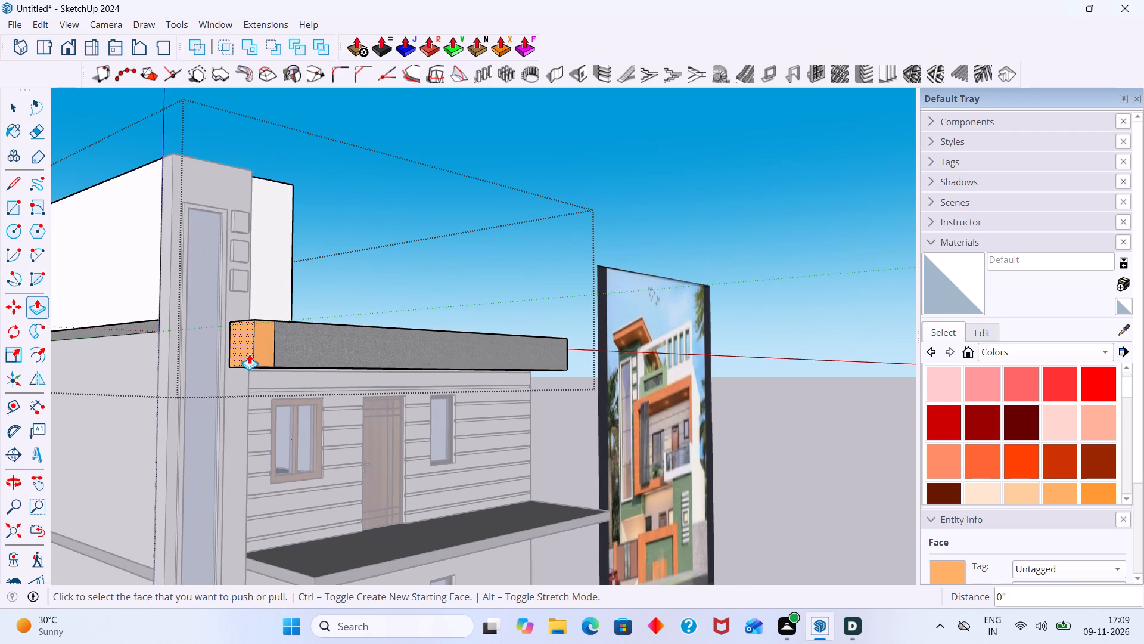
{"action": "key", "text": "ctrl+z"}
Push the roof band's tower-side end face 1' inward to line up with the first-floor ledge's corner, and leave the group.
{"action": "key", "text": "space"}
{"action": "left_click", "coordinate": [239, 358]}
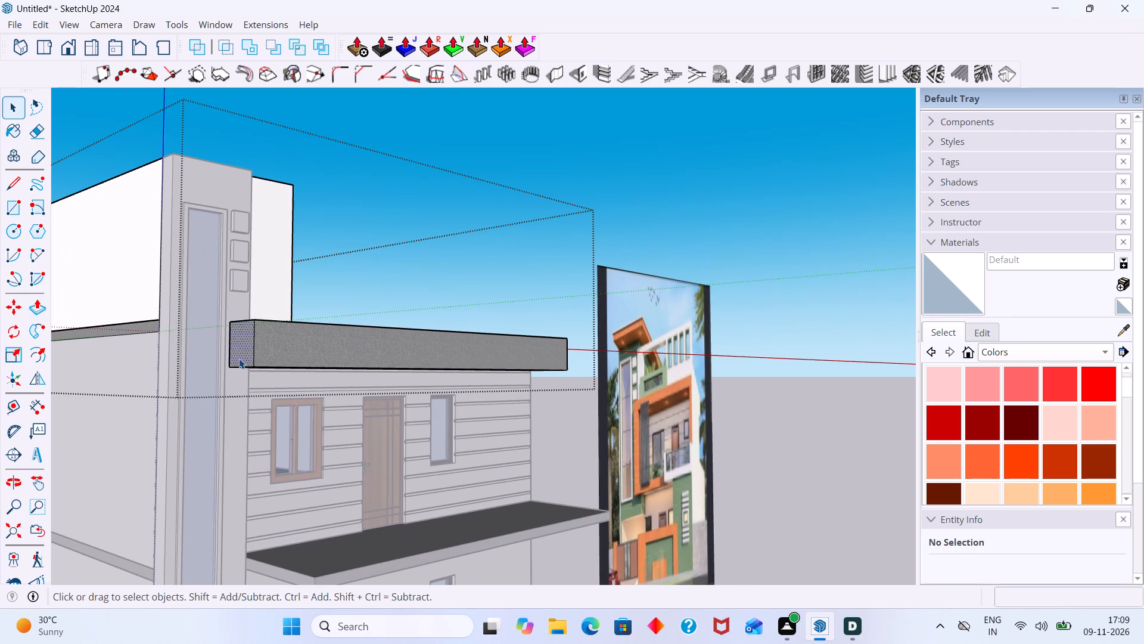
{"action": "key", "text": "p"}
{"action": "left_click", "coordinate": [239, 358]}
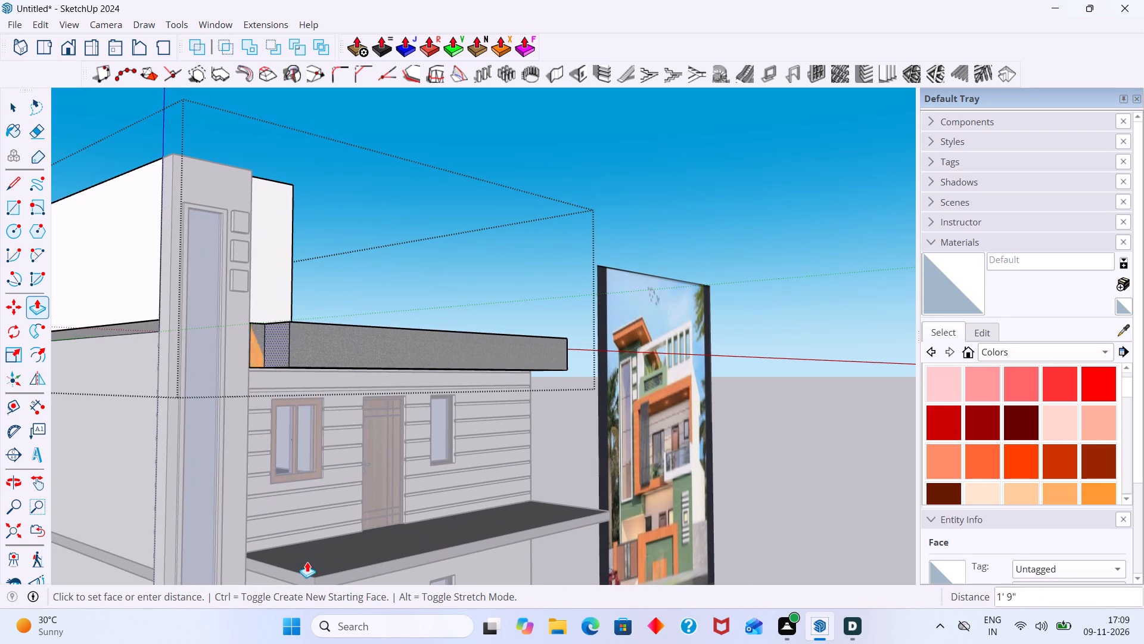
{"action": "left_click", "coordinate": [314, 575]}
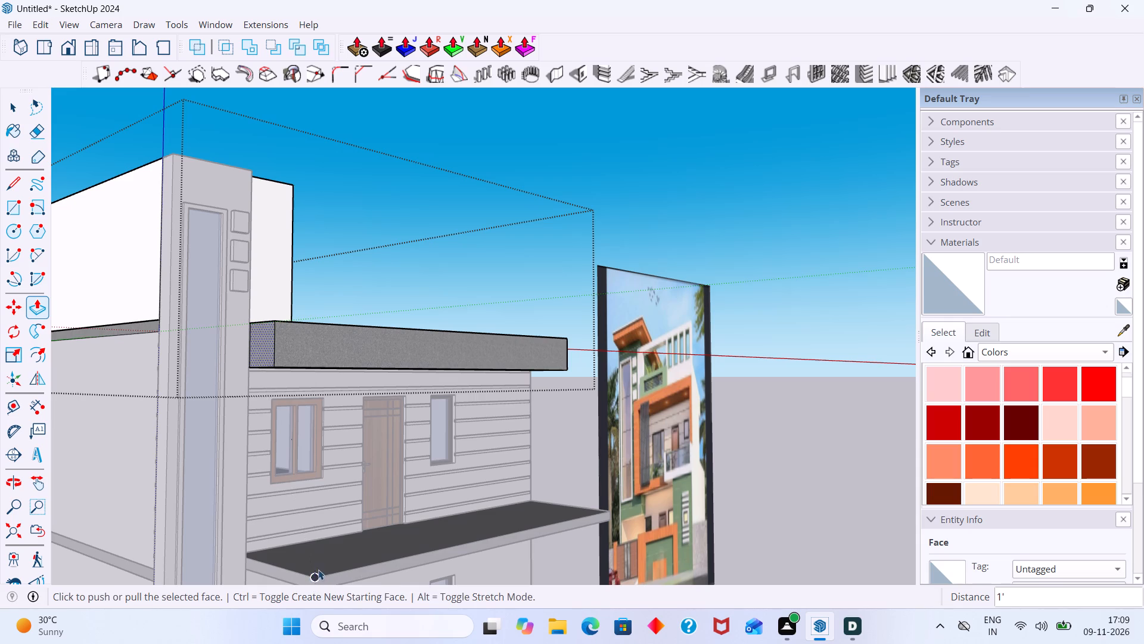
{"action": "key", "text": "space"}
{"action": "left_click", "coordinate": [605, 234]}
Reopen the roof band's group and push its tower-side end face 1' inward from a new starting face, forming an orange end block.
{"action": "scroll", "coordinate": [635, 225], "scroll_direction": "down", "scroll_amount": 2}
{"action": "middle_click_drag", "start_coordinate": [492, 318], "coordinate": [281, 386]}
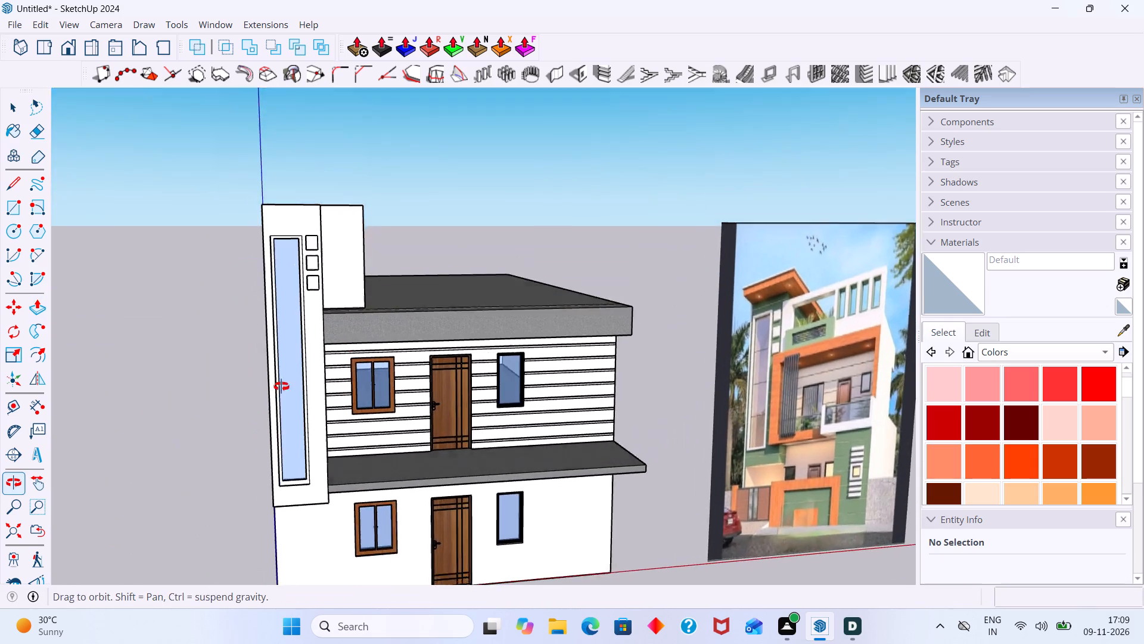
{"action": "middle_click_drag", "start_coordinate": [281, 386], "coordinate": [278, 389]}
{"action": "scroll", "coordinate": [304, 360], "scroll_direction": "up", "scroll_amount": 3}
{"action": "middle_click_drag", "start_coordinate": [337, 386], "coordinate": [402, 412]}
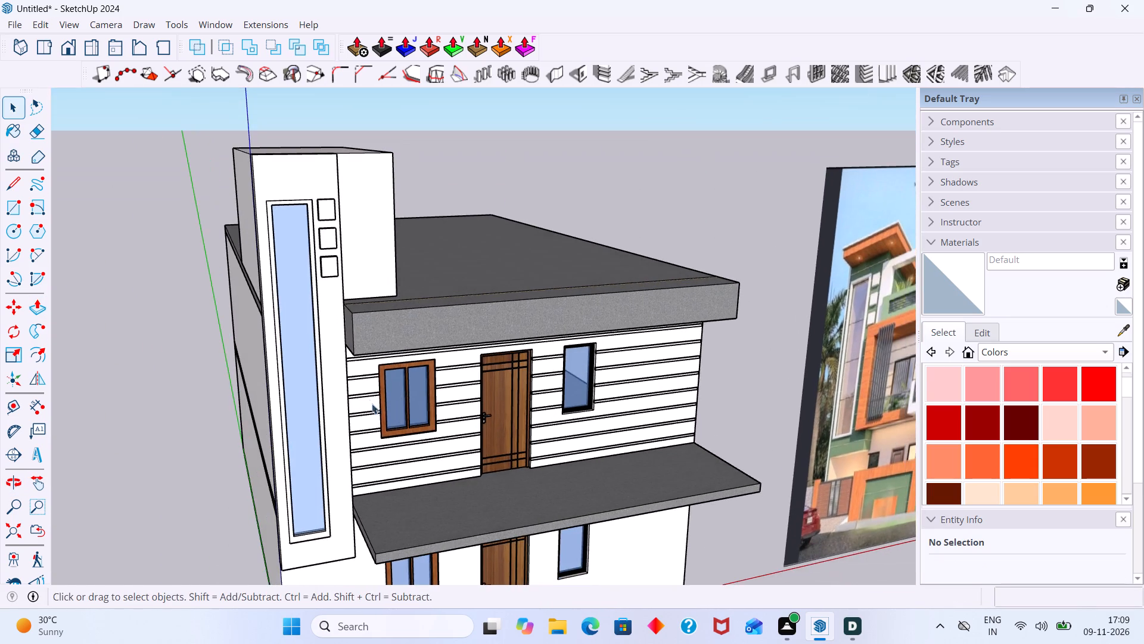
{"action": "scroll", "coordinate": [355, 371], "scroll_direction": "up", "scroll_amount": 2}
{"action": "middle_click_drag", "start_coordinate": [373, 364], "coordinate": [433, 364]}
{"action": "scroll", "coordinate": [388, 345], "scroll_direction": "up", "scroll_amount": 6}
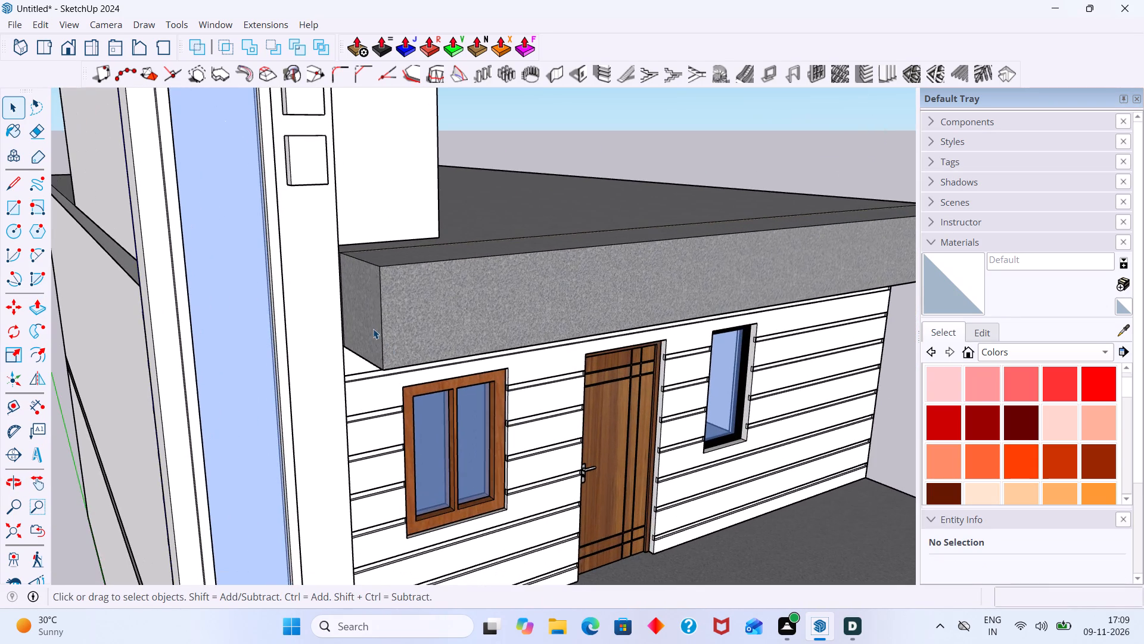
{"action": "left_click", "coordinate": [373, 329]}
{"action": "double_click", "coordinate": [373, 329]}
{"action": "left_click", "coordinate": [368, 332]}
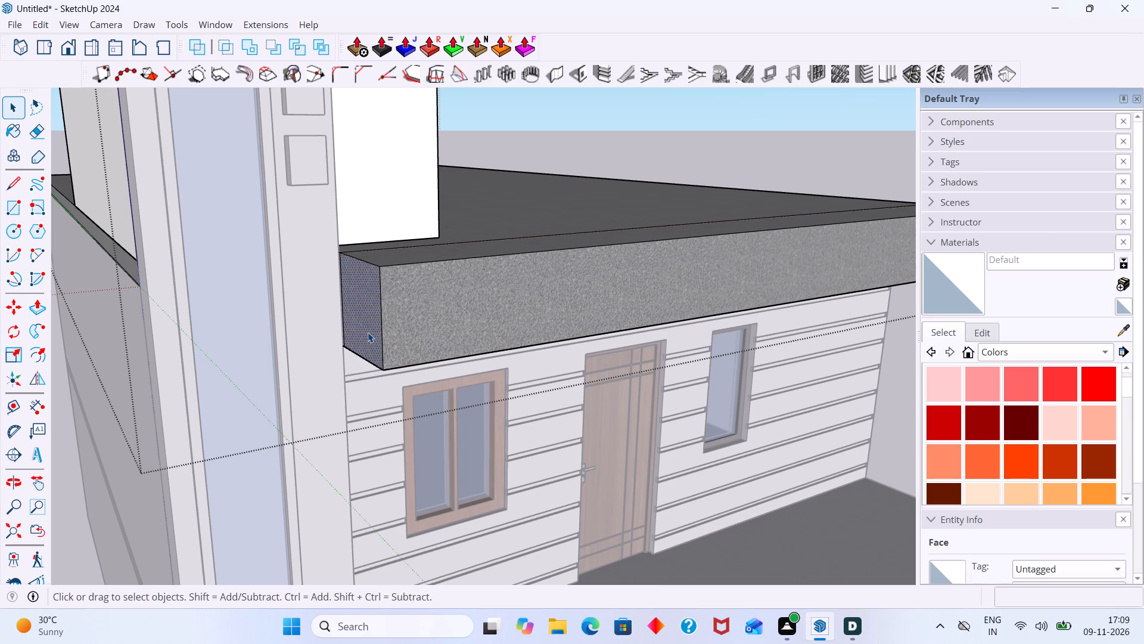
{"action": "key", "text": "p"}
{"action": "left_click", "coordinate": [366, 332]}
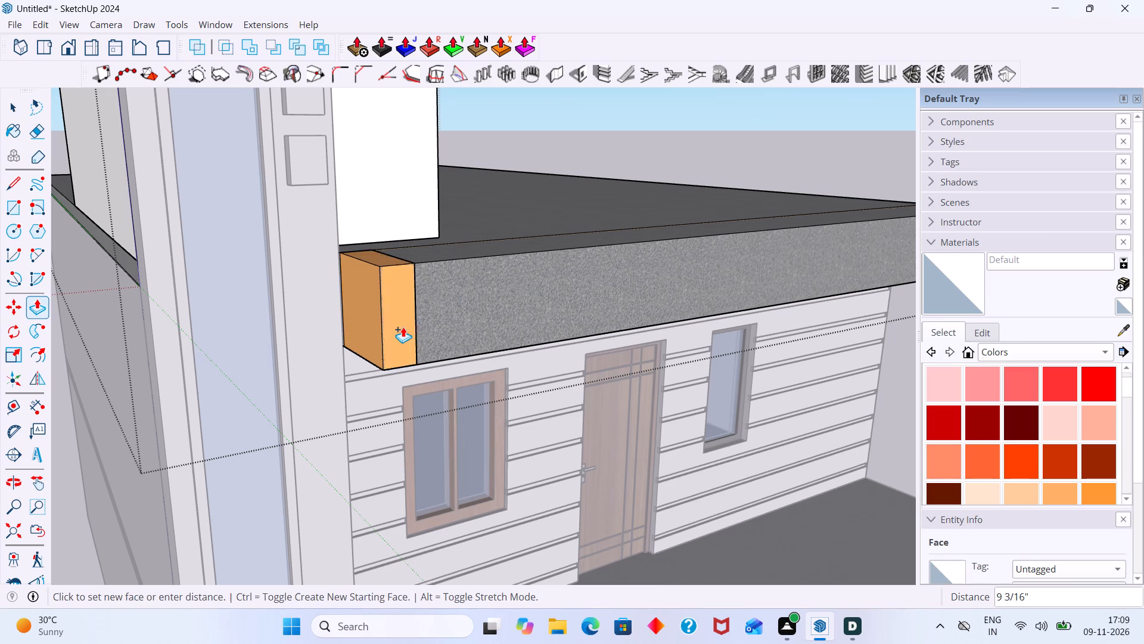
{"action": "type", "text": "1'"}
{"action": "key", "text": "Return"}
{"action": "key", "text": "space"}
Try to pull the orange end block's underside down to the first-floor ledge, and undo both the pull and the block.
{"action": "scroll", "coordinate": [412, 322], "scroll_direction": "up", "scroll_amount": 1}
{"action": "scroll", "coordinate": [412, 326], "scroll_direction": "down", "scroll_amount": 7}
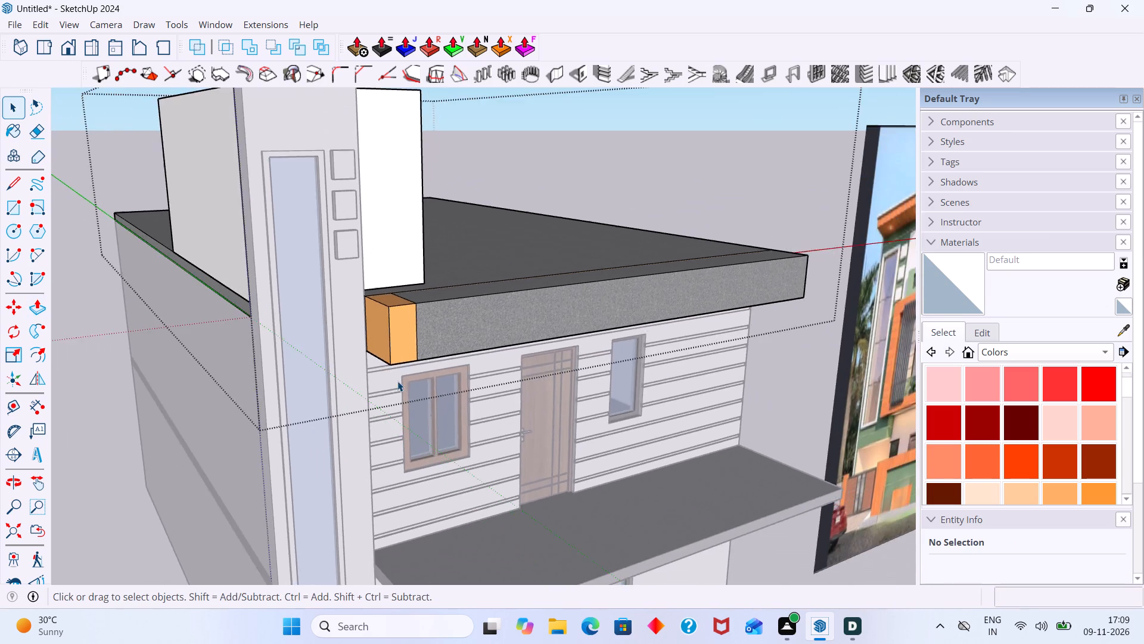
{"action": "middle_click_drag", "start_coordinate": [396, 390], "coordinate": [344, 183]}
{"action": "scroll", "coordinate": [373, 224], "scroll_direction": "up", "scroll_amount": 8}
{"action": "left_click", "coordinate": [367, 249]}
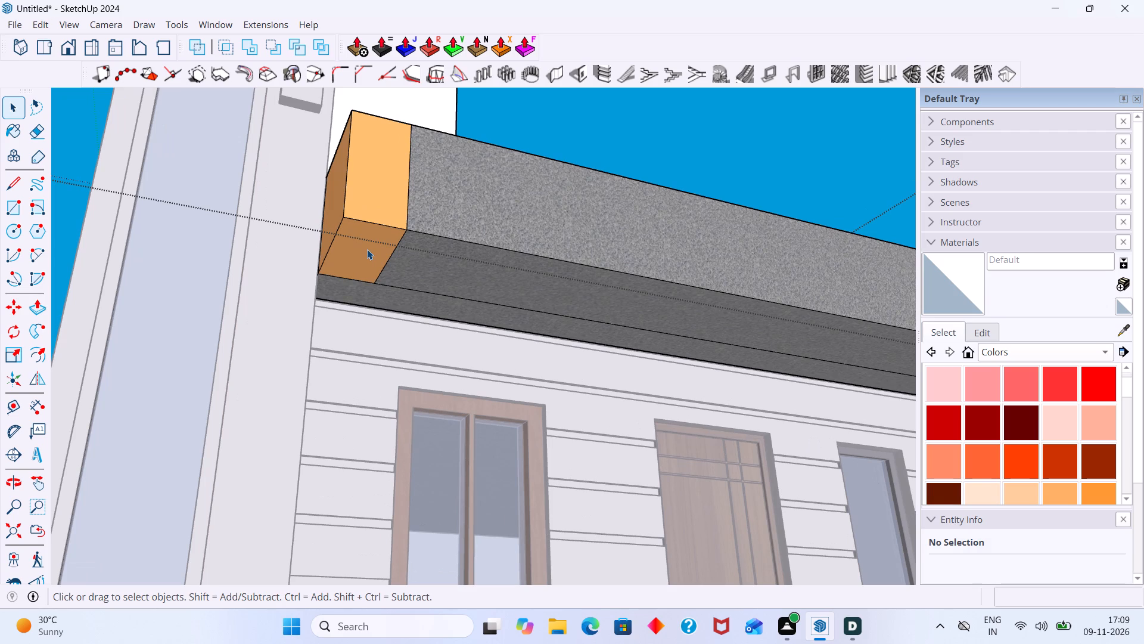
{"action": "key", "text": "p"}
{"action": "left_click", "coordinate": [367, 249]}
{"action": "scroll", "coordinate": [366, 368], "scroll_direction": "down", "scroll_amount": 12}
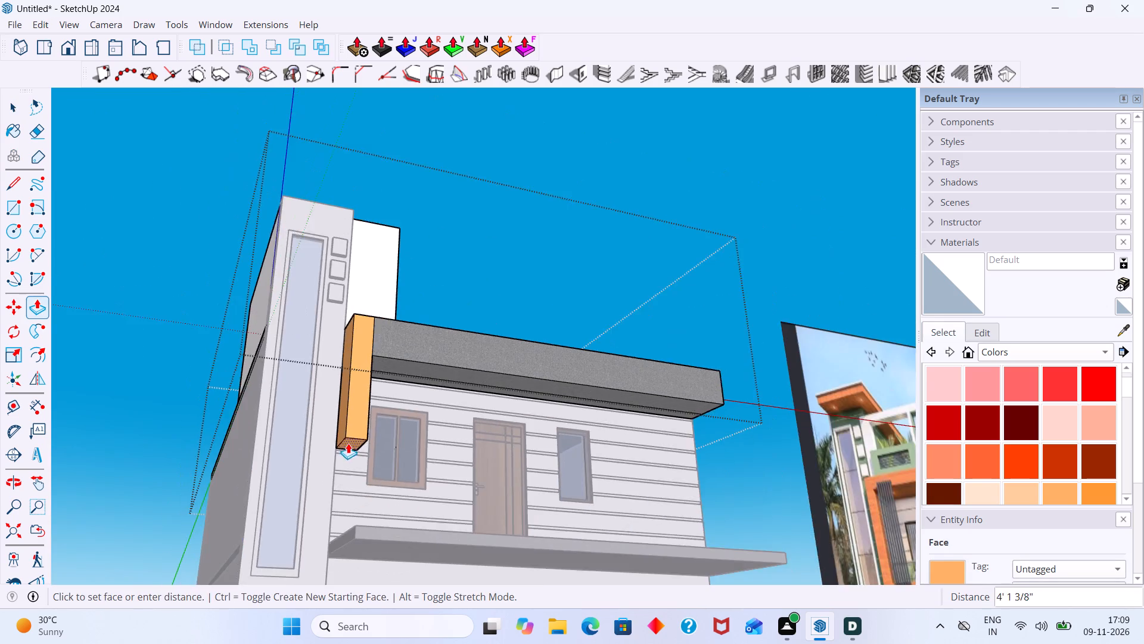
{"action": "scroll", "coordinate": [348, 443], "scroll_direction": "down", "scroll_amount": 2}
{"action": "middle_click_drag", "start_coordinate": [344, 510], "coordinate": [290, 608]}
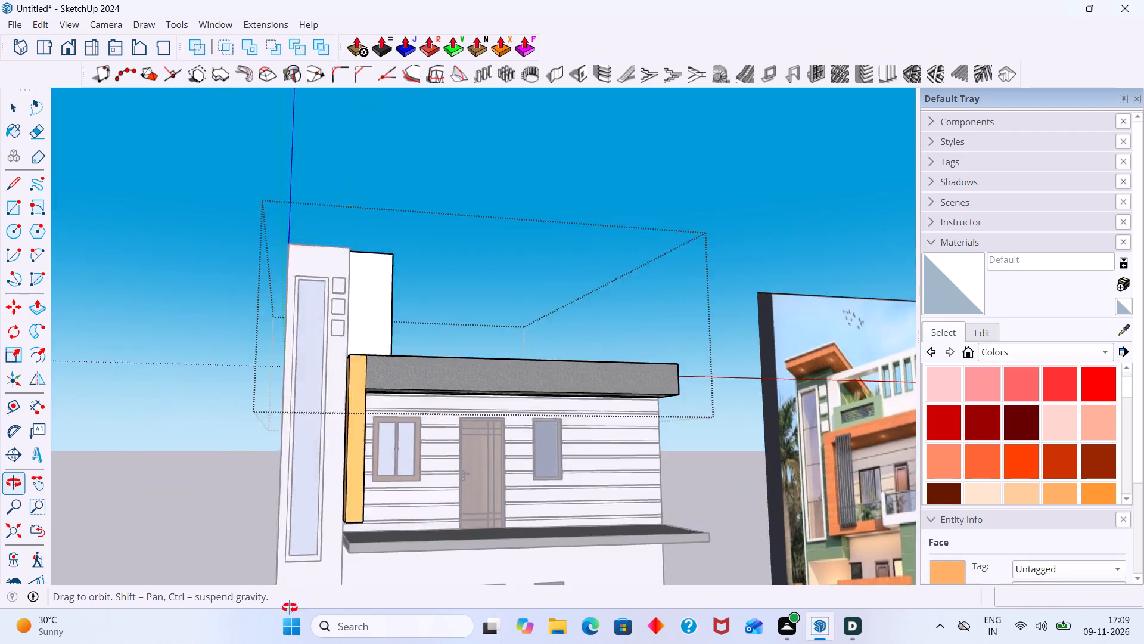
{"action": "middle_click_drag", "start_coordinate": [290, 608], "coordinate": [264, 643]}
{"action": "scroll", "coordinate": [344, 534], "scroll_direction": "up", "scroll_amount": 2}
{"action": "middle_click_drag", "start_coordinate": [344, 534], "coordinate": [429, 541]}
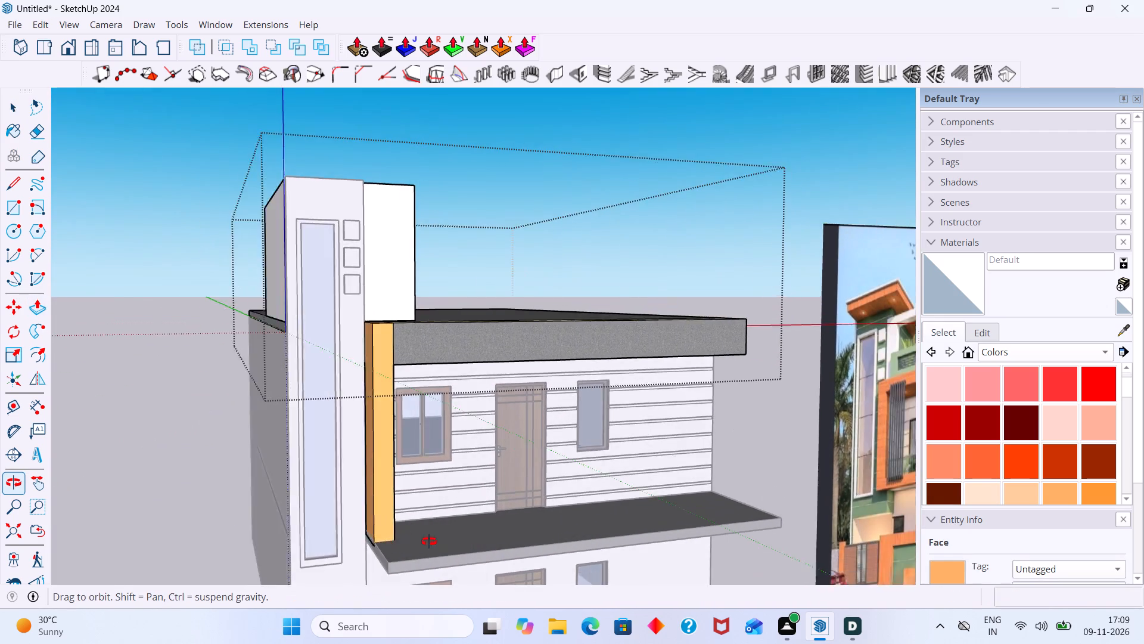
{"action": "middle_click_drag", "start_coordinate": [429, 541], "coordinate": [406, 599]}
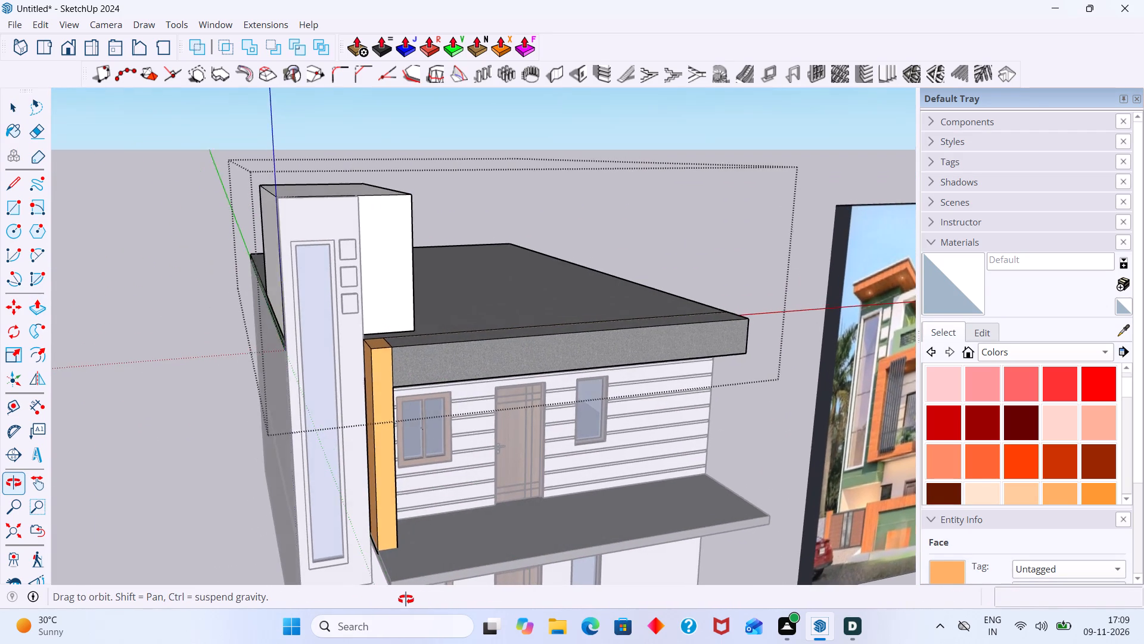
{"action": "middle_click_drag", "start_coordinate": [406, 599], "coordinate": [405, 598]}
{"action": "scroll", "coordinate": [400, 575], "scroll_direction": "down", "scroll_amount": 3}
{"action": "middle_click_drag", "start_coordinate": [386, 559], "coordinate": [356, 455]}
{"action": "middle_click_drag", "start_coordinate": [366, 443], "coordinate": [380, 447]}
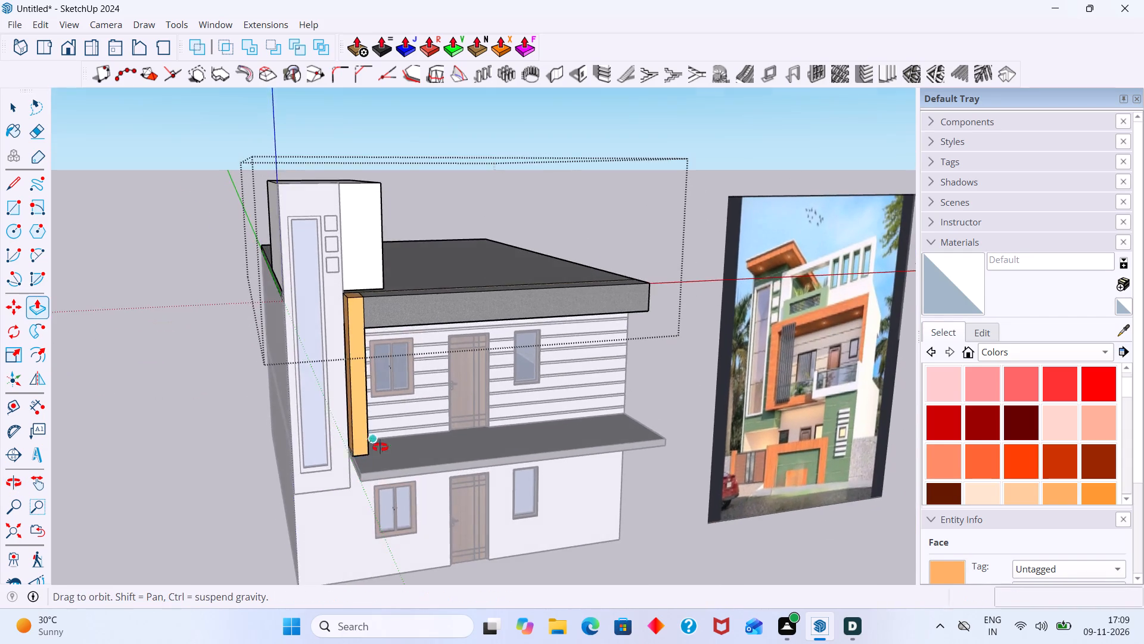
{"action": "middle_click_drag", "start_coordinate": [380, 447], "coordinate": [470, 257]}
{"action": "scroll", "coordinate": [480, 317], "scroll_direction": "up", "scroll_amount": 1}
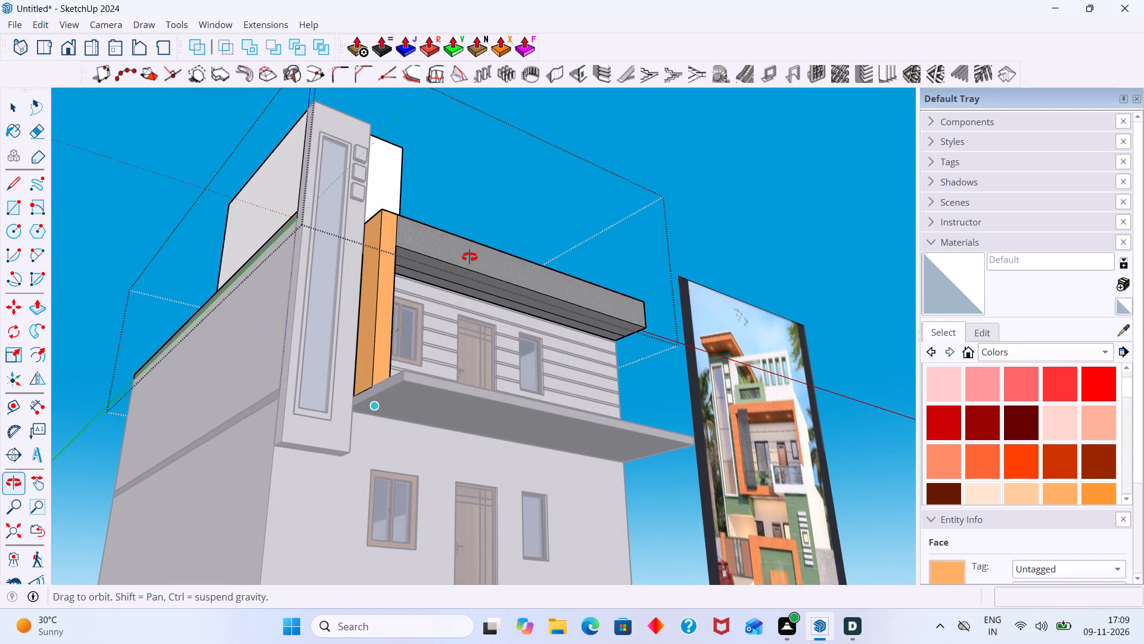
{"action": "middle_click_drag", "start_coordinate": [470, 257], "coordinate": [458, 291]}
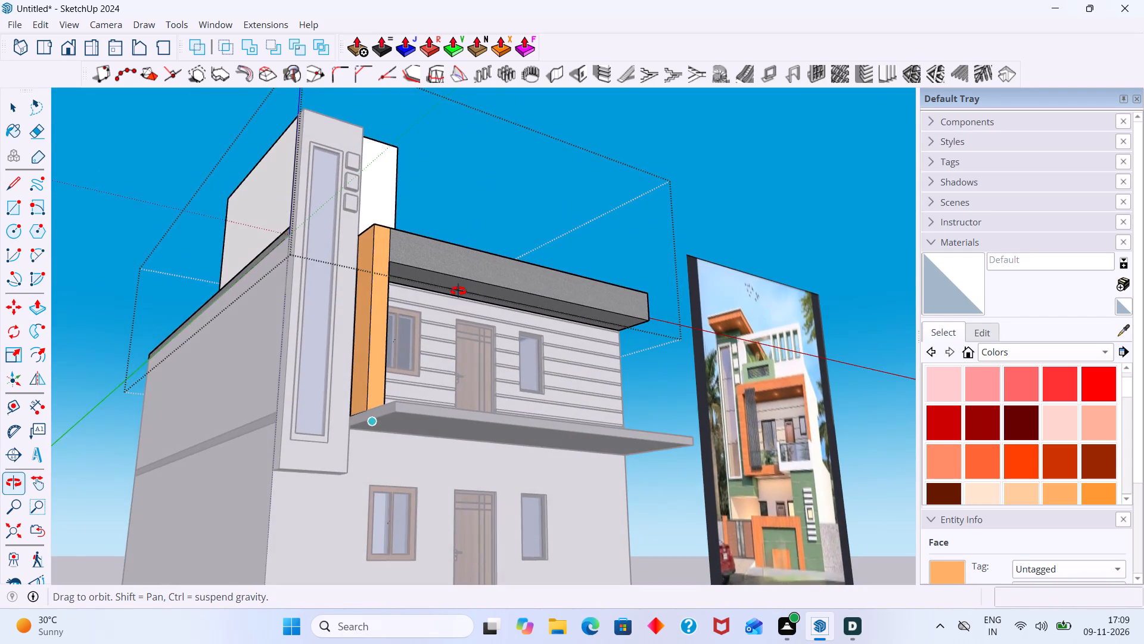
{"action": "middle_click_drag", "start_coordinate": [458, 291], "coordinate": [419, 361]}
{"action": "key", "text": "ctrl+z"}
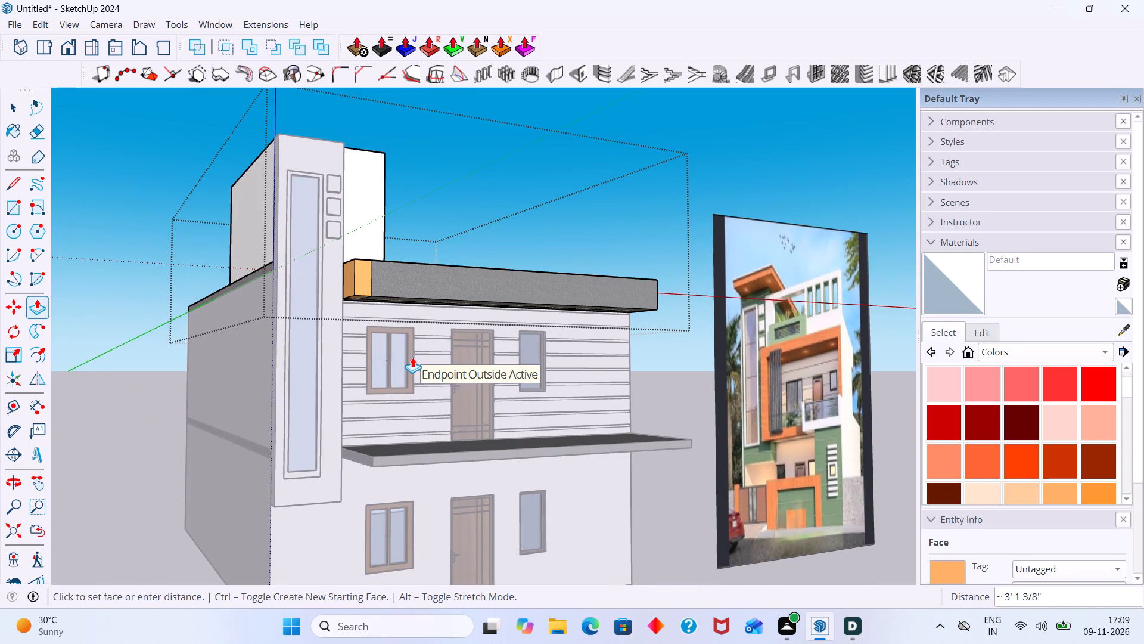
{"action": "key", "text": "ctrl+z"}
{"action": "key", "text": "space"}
Pull the roof band's front face outward 3' 1 11/16" to line up with the first-floor ledge's front corner, and leave the group.
{"action": "middle_click_drag", "start_coordinate": [389, 327], "coordinate": [383, 419]}
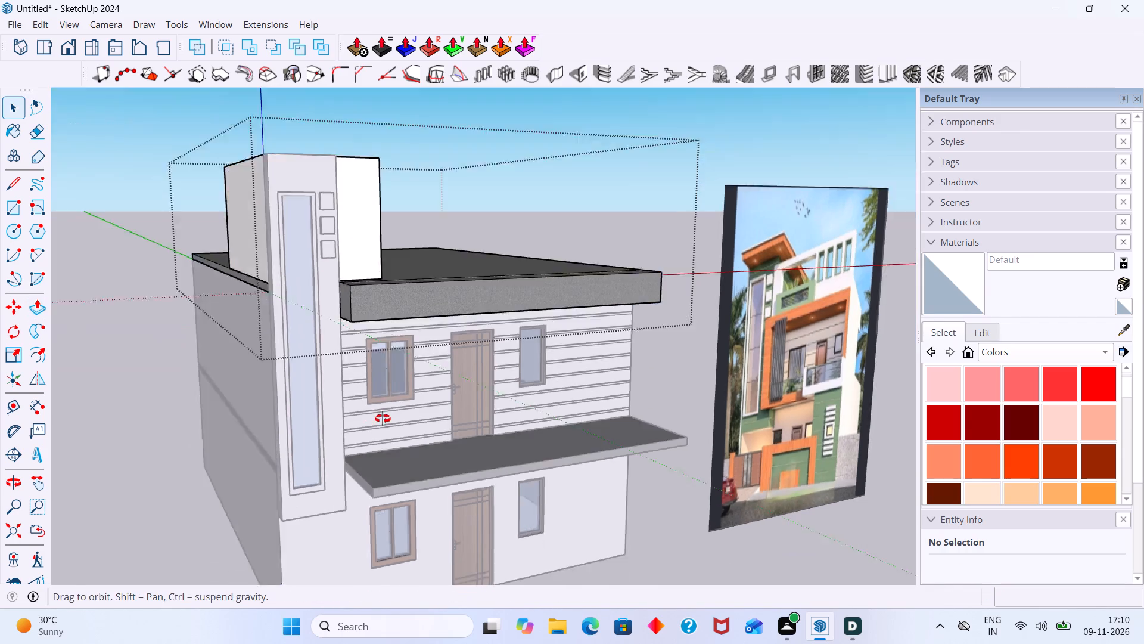
{"action": "middle_click_drag", "start_coordinate": [383, 419], "coordinate": [389, 459]}
{"action": "scroll", "coordinate": [387, 360], "scroll_direction": "up", "scroll_amount": 7}
{"action": "middle_click_drag", "start_coordinate": [371, 320], "coordinate": [453, 345]}
{"action": "scroll", "coordinate": [450, 346], "scroll_direction": "up", "scroll_amount": 3}
{"action": "scroll", "coordinate": [445, 344], "scroll_direction": "down", "scroll_amount": 8}
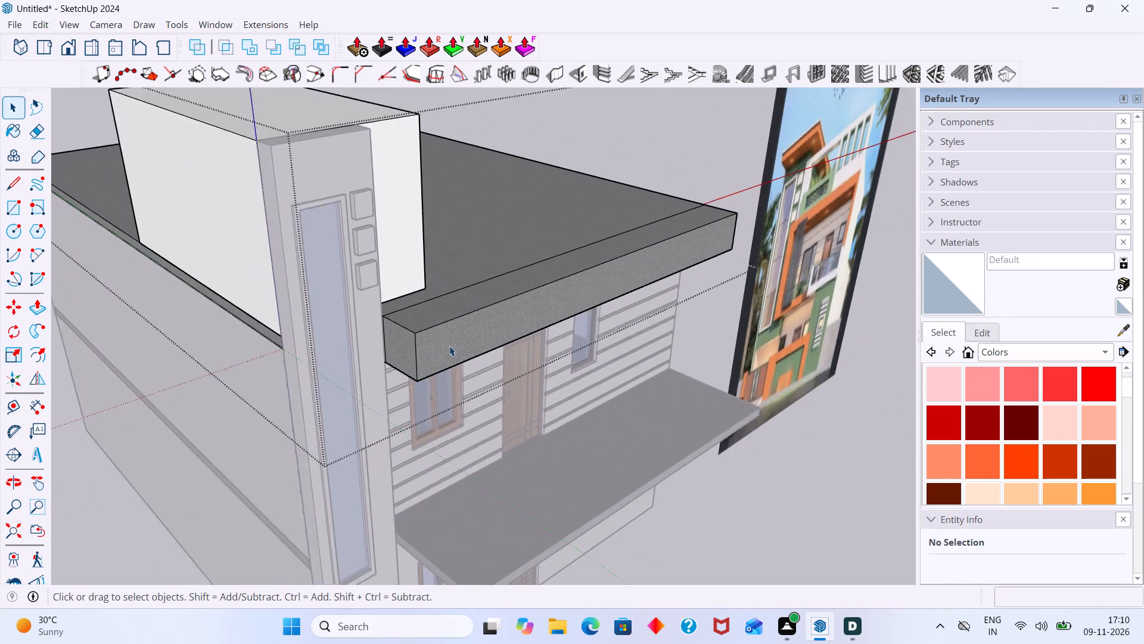
{"action": "scroll", "coordinate": [449, 346], "scroll_direction": "down", "scroll_amount": 2}
{"action": "scroll", "coordinate": [442, 351], "scroll_direction": "up", "scroll_amount": 5}
{"action": "middle_click_drag", "start_coordinate": [436, 352], "coordinate": [425, 306]}
{"action": "scroll", "coordinate": [428, 306], "scroll_direction": "up", "scroll_amount": 1}
{"action": "scroll", "coordinate": [428, 306], "scroll_direction": "down", "scroll_amount": 2}
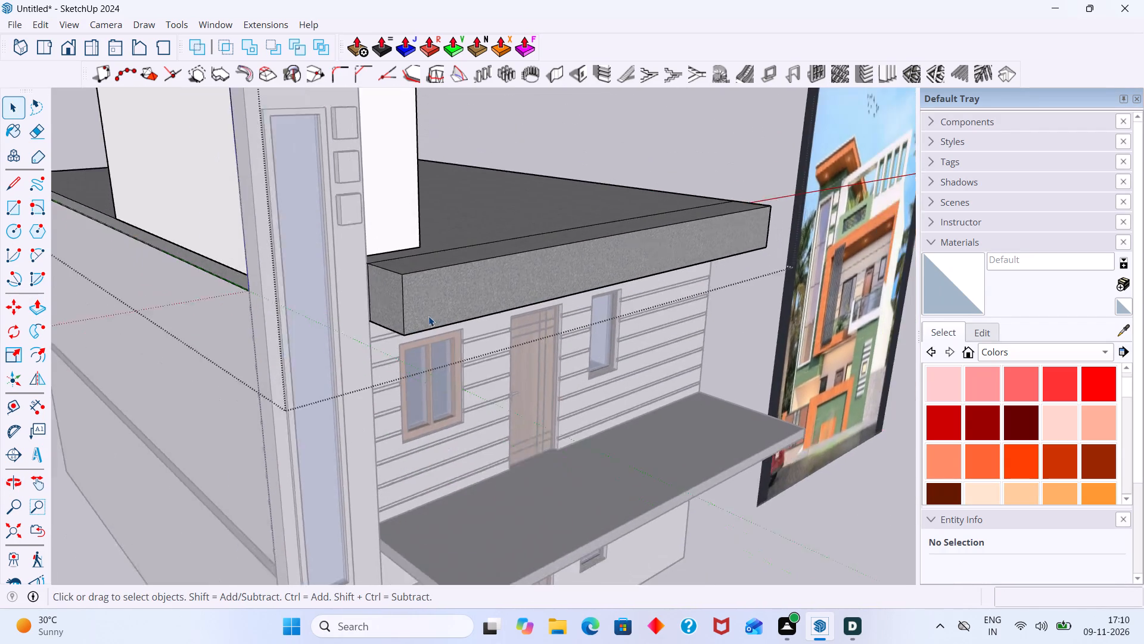
{"action": "scroll", "coordinate": [428, 316], "scroll_direction": "down", "scroll_amount": 7}
{"action": "scroll", "coordinate": [441, 333], "scroll_direction": "up", "scroll_amount": 3}
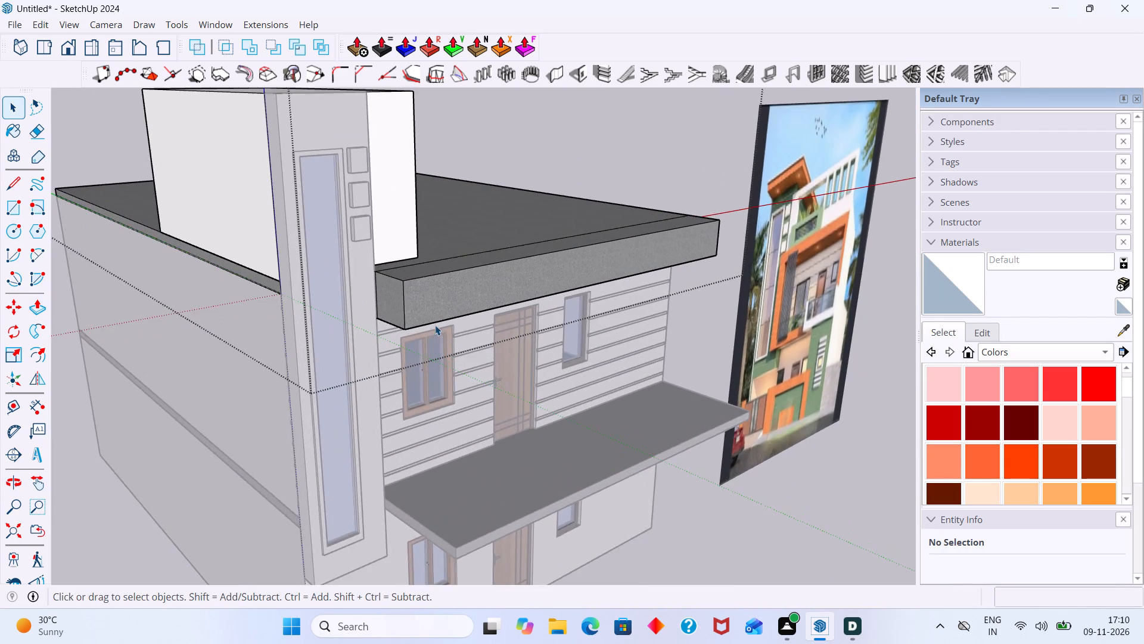
{"action": "scroll", "coordinate": [418, 314], "scroll_direction": "up", "scroll_amount": 4}
{"action": "middle_click_drag", "start_coordinate": [415, 308], "coordinate": [393, 242]}
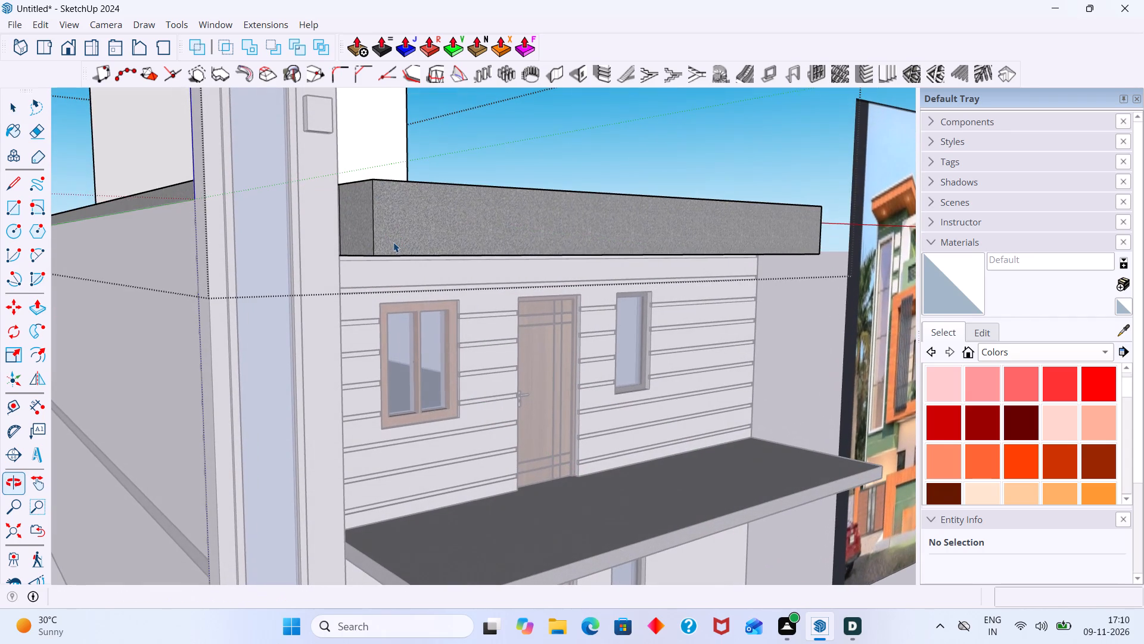
{"action": "scroll", "coordinate": [414, 233], "scroll_direction": "down", "scroll_amount": 8}
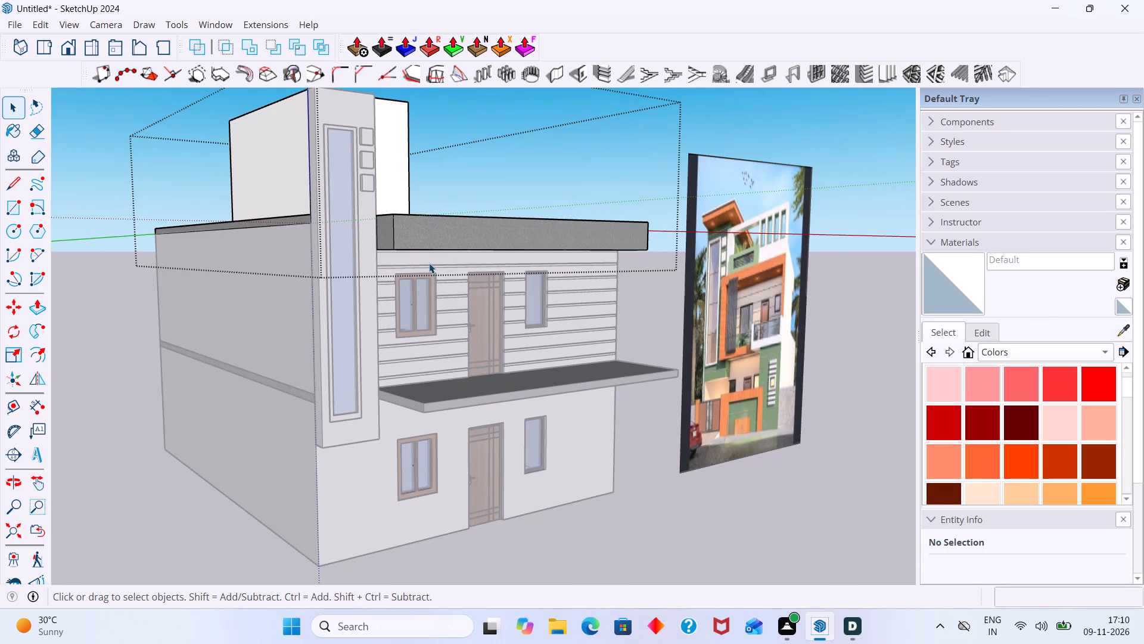
{"action": "scroll", "coordinate": [418, 255], "scroll_direction": "up", "scroll_amount": 9}
{"action": "middle_click_drag", "start_coordinate": [406, 237], "coordinate": [498, 276]}
{"action": "scroll", "coordinate": [481, 276], "scroll_direction": "up", "scroll_amount": 3}
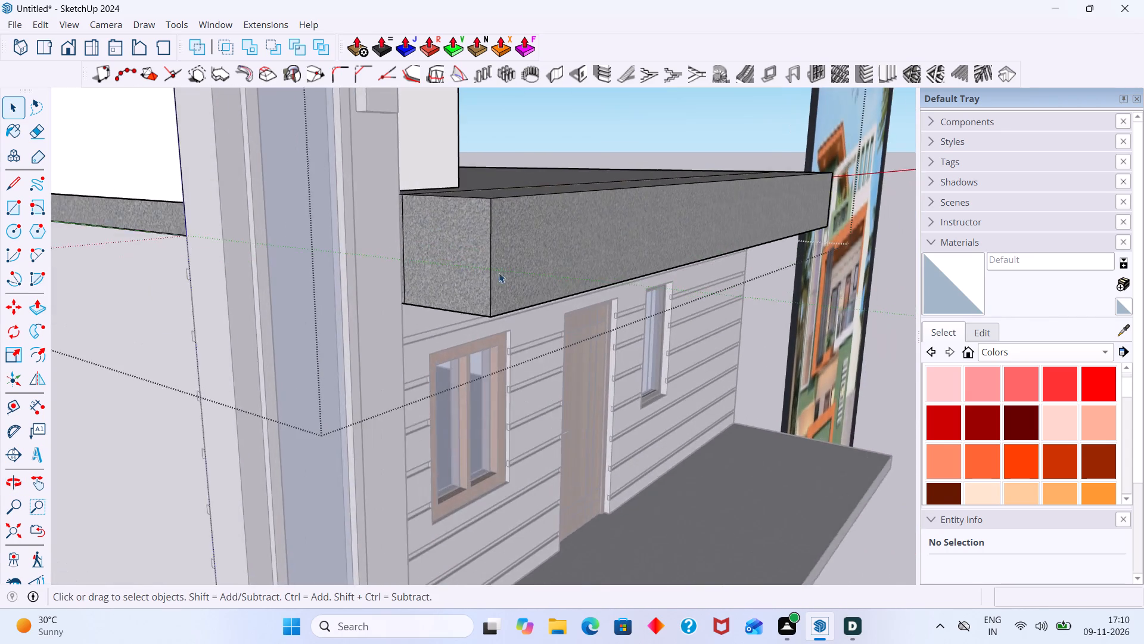
{"action": "scroll", "coordinate": [499, 273], "scroll_direction": "up", "scroll_amount": 3}
{"action": "scroll", "coordinate": [499, 275], "scroll_direction": "down", "scroll_amount": 6}
{"action": "middle_click_drag", "start_coordinate": [498, 280], "coordinate": [498, 286]}
{"action": "scroll", "coordinate": [502, 290], "scroll_direction": "down", "scroll_amount": 3}
{"action": "middle_click_drag", "start_coordinate": [517, 307], "coordinate": [357, 298]}
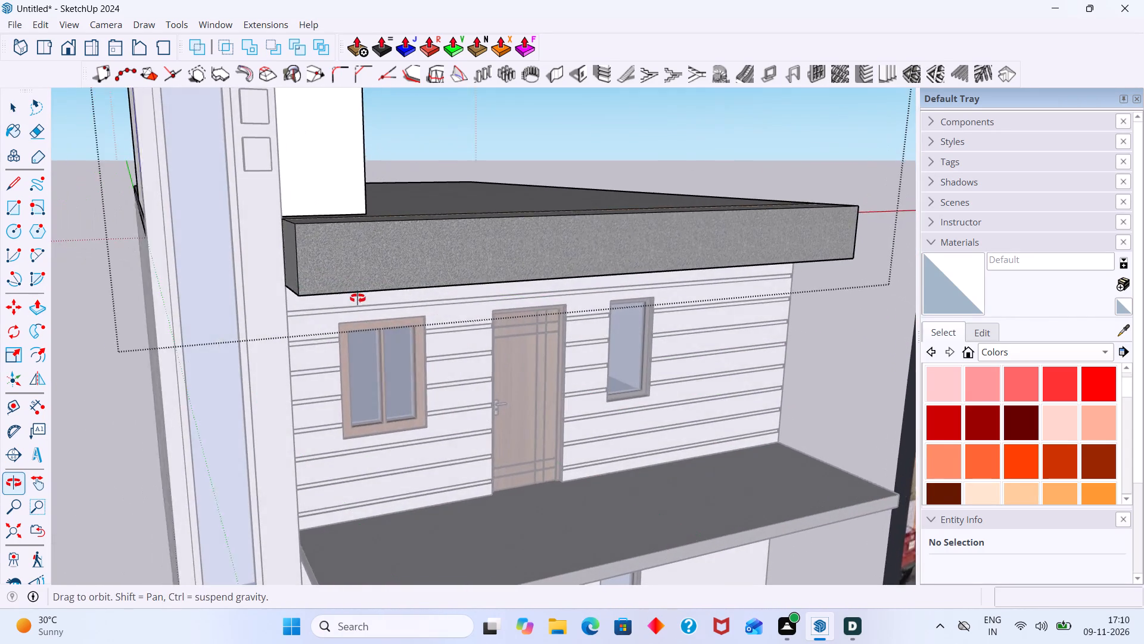
{"action": "middle_click_drag", "start_coordinate": [357, 298], "coordinate": [356, 299]}
{"action": "scroll", "coordinate": [356, 300], "scroll_direction": "down", "scroll_amount": 4}
{"action": "middle_click_drag", "start_coordinate": [340, 306], "coordinate": [357, 108]}
{"action": "scroll", "coordinate": [341, 188], "scroll_direction": "up", "scroll_amount": 5}
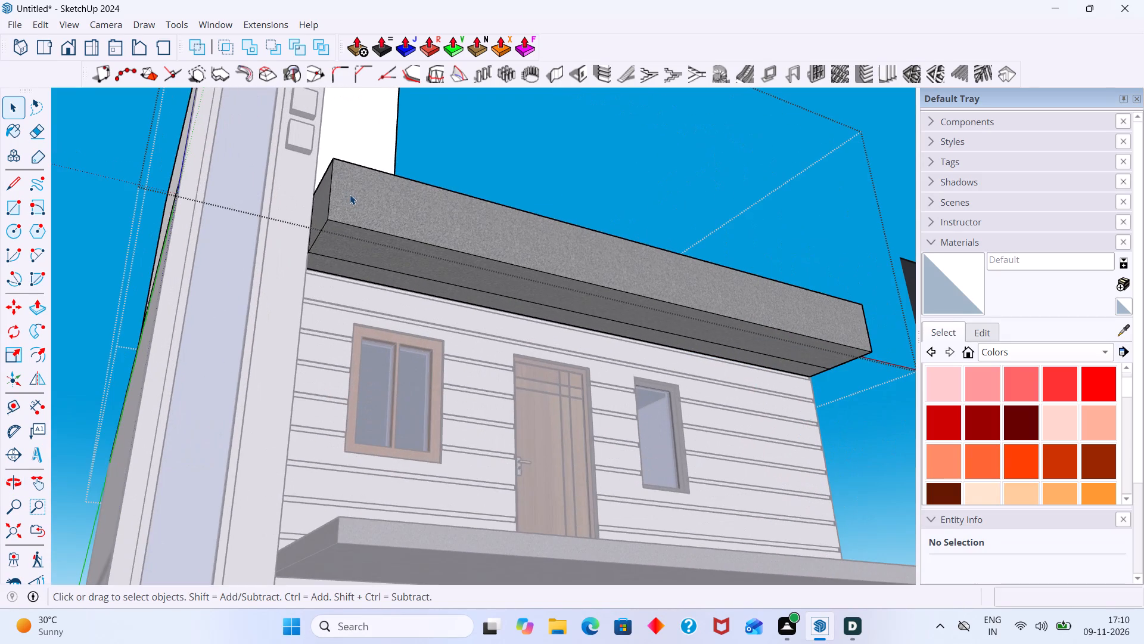
{"action": "scroll", "coordinate": [358, 205], "scroll_direction": "down", "scroll_amount": 2}
{"action": "scroll", "coordinate": [374, 215], "scroll_direction": "up", "scroll_amount": 4}
{"action": "left_click", "coordinate": [365, 210]}
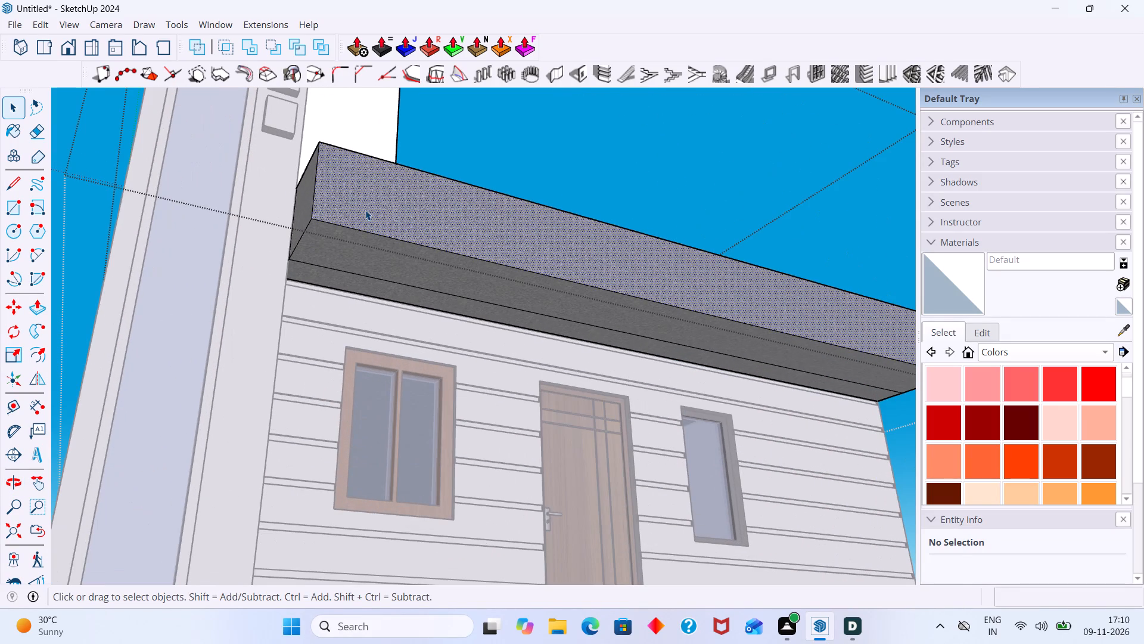
{"action": "key", "text": "p"}
{"action": "left_click", "coordinate": [365, 210]}
{"action": "scroll", "coordinate": [444, 214], "scroll_direction": "down", "scroll_amount": 9}
{"action": "middle_click_drag", "start_coordinate": [492, 246], "coordinate": [610, 344]}
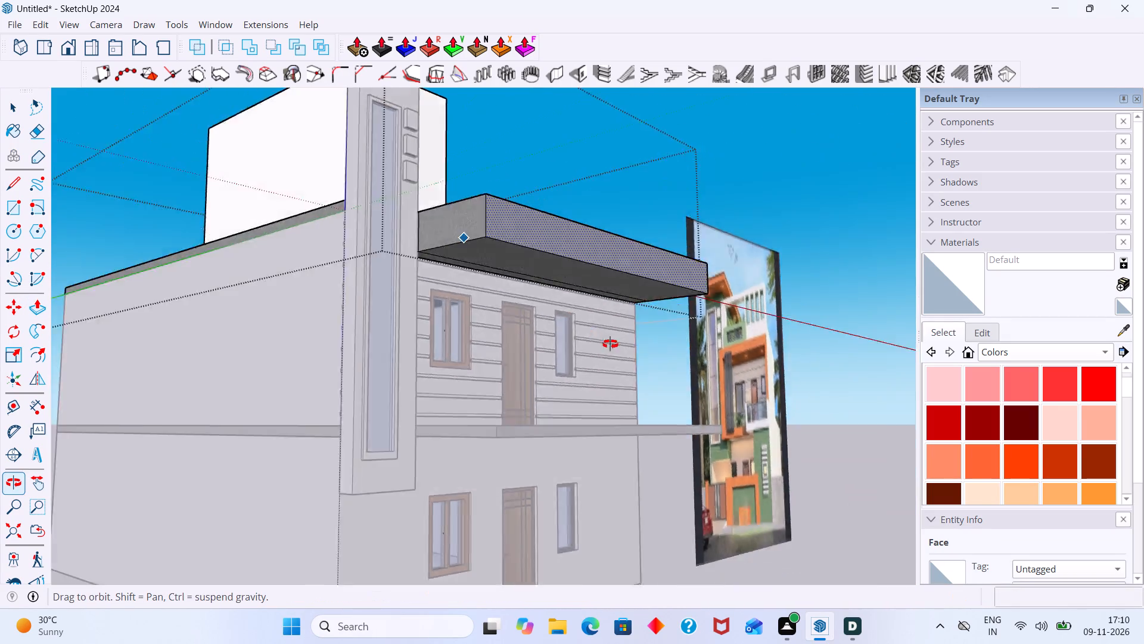
{"action": "middle_click_drag", "start_coordinate": [610, 344], "coordinate": [666, 452]}
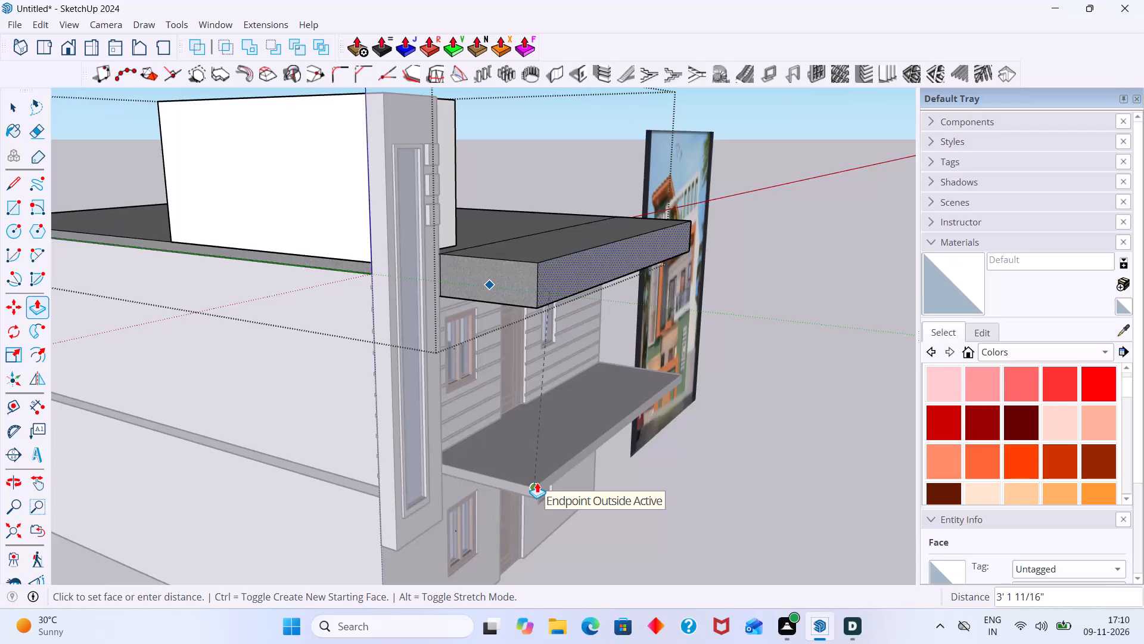
{"action": "left_click", "coordinate": [532, 482]}
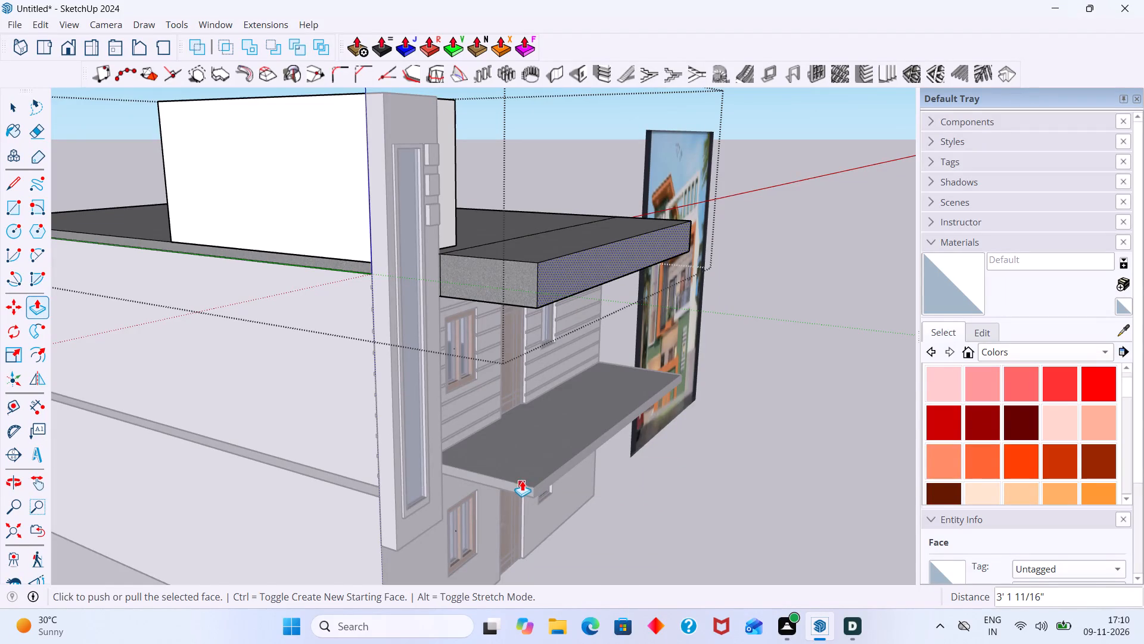
{"action": "key", "text": "space"}
{"action": "left_click", "coordinate": [683, 503]}
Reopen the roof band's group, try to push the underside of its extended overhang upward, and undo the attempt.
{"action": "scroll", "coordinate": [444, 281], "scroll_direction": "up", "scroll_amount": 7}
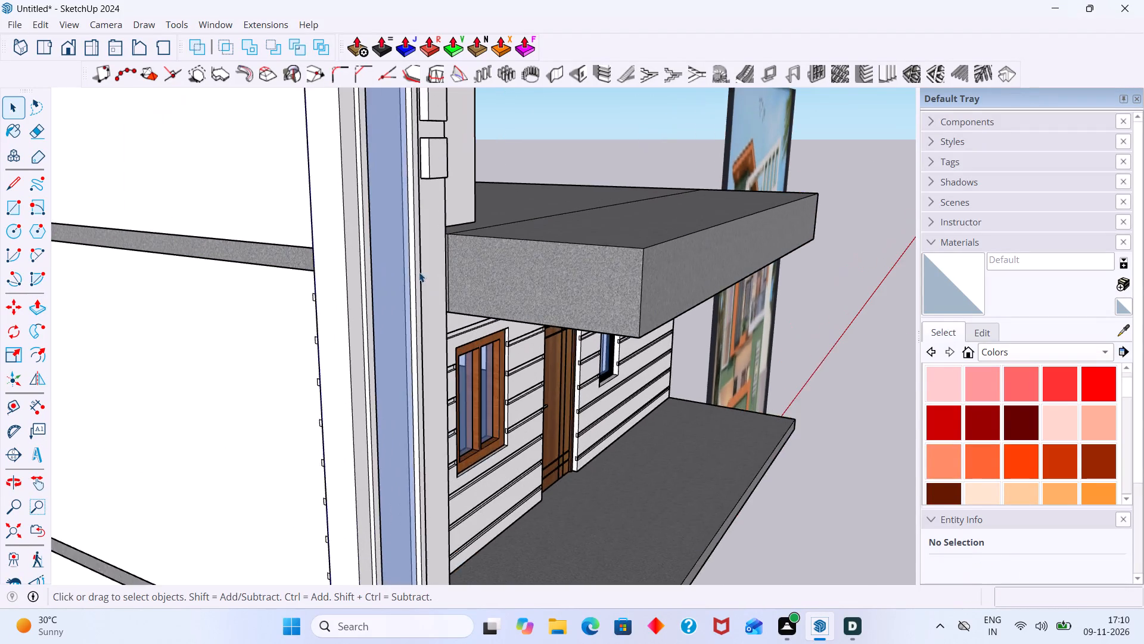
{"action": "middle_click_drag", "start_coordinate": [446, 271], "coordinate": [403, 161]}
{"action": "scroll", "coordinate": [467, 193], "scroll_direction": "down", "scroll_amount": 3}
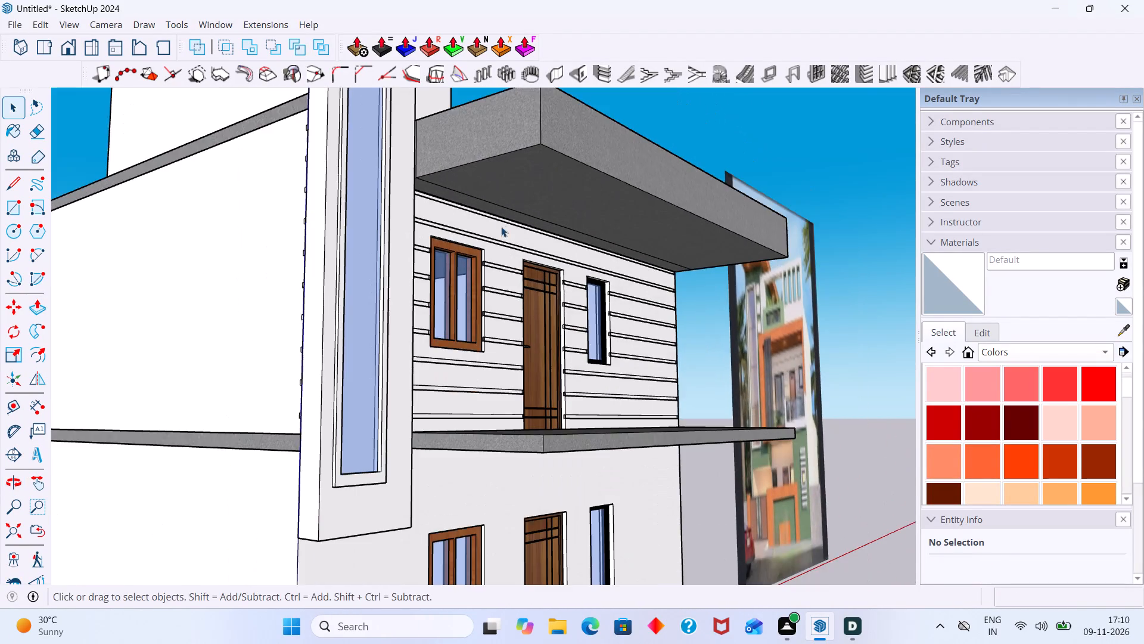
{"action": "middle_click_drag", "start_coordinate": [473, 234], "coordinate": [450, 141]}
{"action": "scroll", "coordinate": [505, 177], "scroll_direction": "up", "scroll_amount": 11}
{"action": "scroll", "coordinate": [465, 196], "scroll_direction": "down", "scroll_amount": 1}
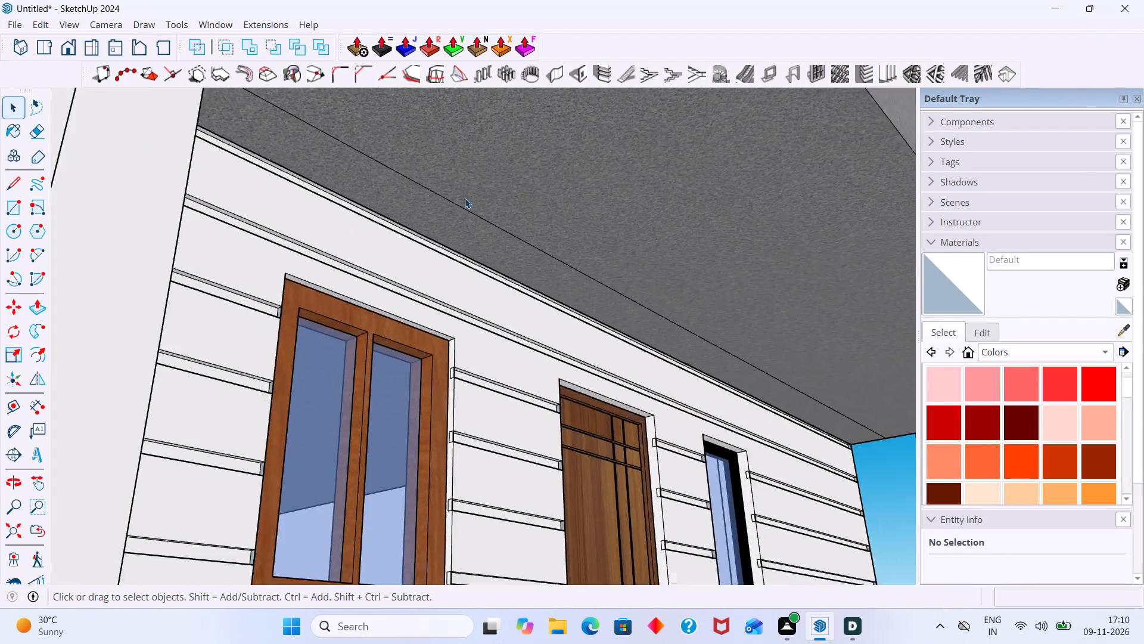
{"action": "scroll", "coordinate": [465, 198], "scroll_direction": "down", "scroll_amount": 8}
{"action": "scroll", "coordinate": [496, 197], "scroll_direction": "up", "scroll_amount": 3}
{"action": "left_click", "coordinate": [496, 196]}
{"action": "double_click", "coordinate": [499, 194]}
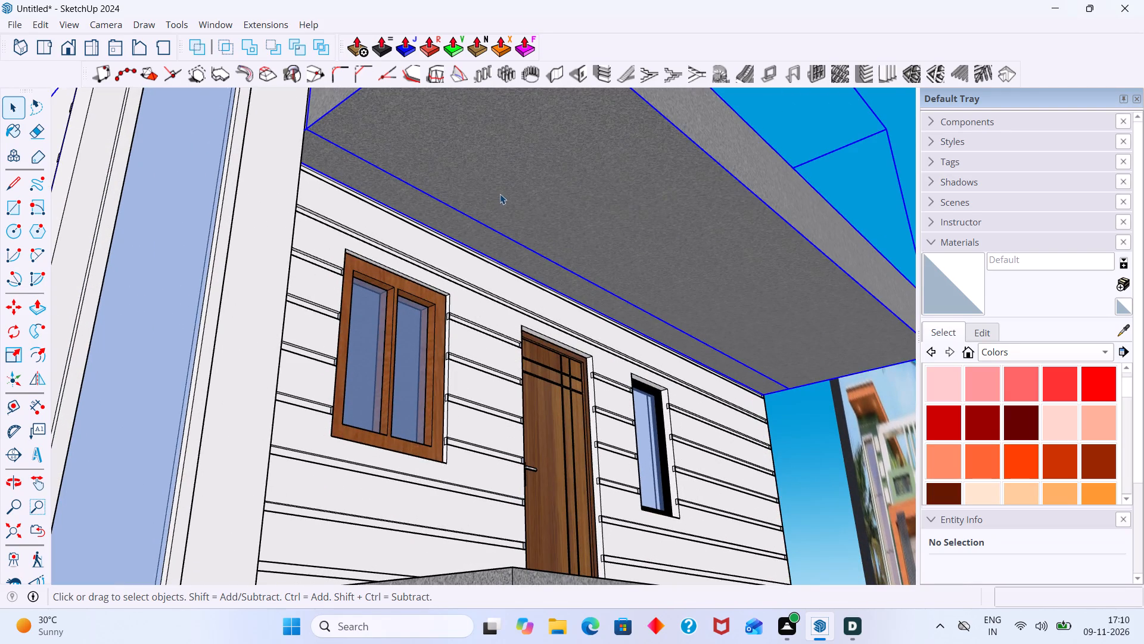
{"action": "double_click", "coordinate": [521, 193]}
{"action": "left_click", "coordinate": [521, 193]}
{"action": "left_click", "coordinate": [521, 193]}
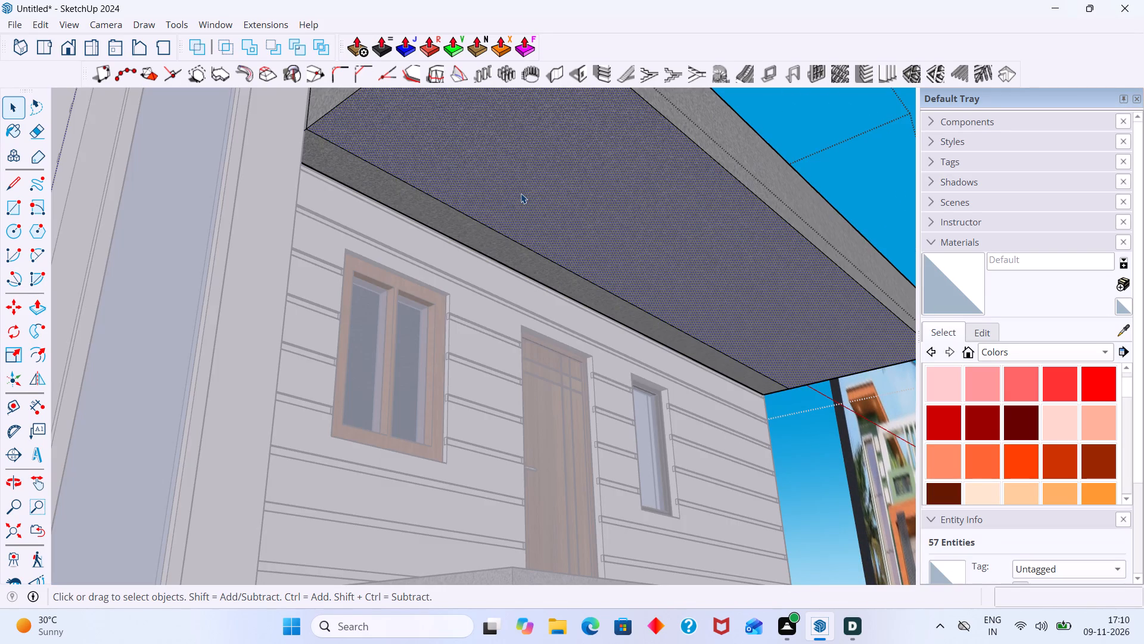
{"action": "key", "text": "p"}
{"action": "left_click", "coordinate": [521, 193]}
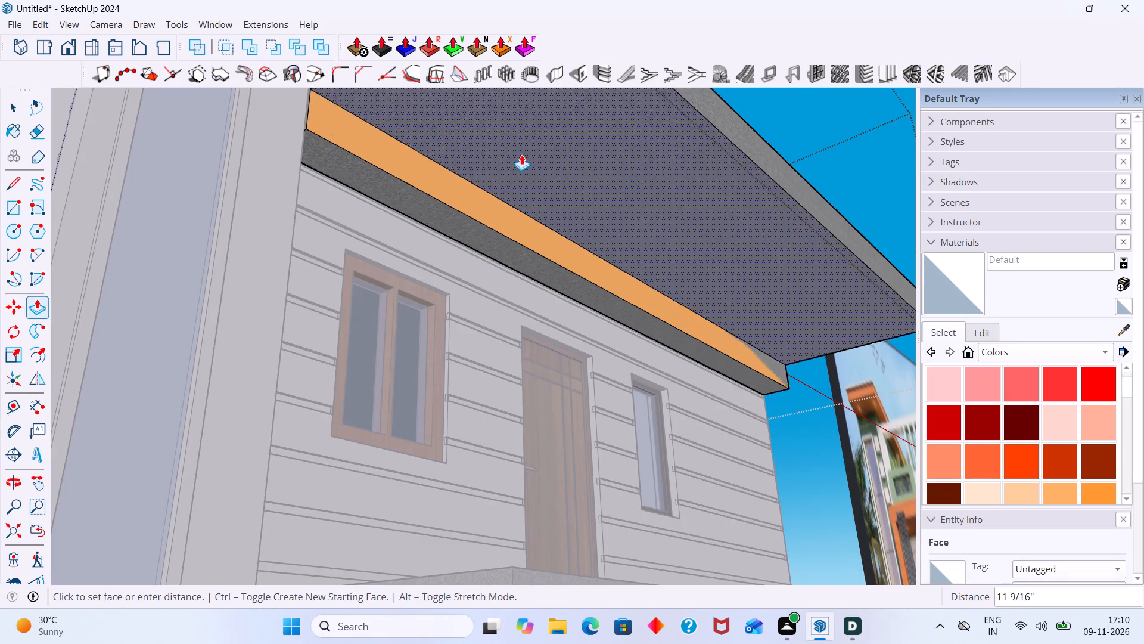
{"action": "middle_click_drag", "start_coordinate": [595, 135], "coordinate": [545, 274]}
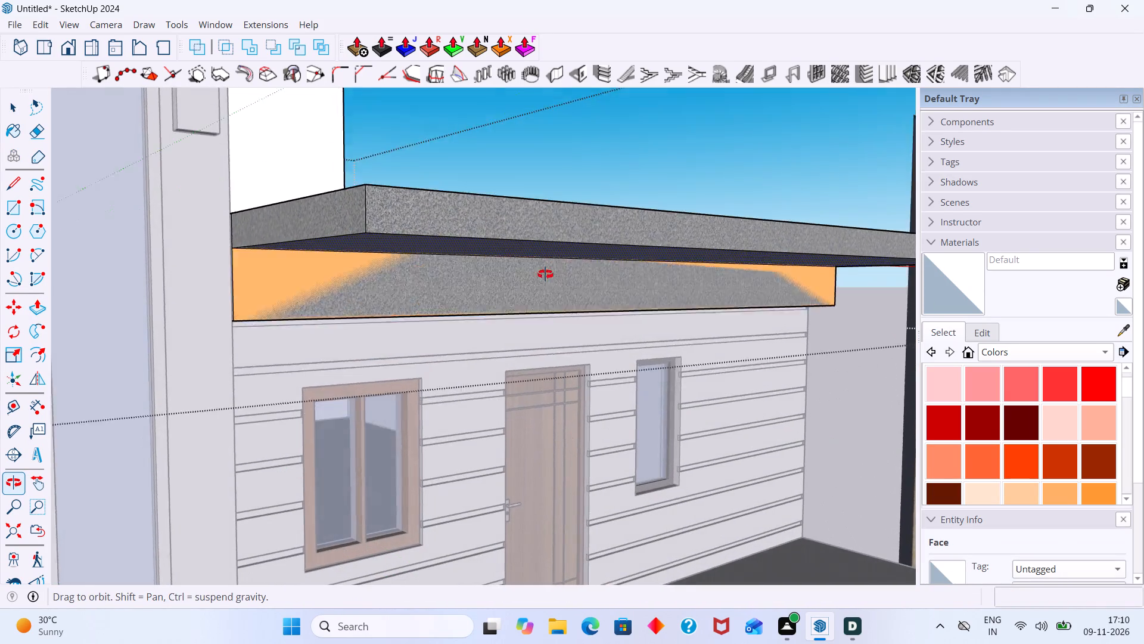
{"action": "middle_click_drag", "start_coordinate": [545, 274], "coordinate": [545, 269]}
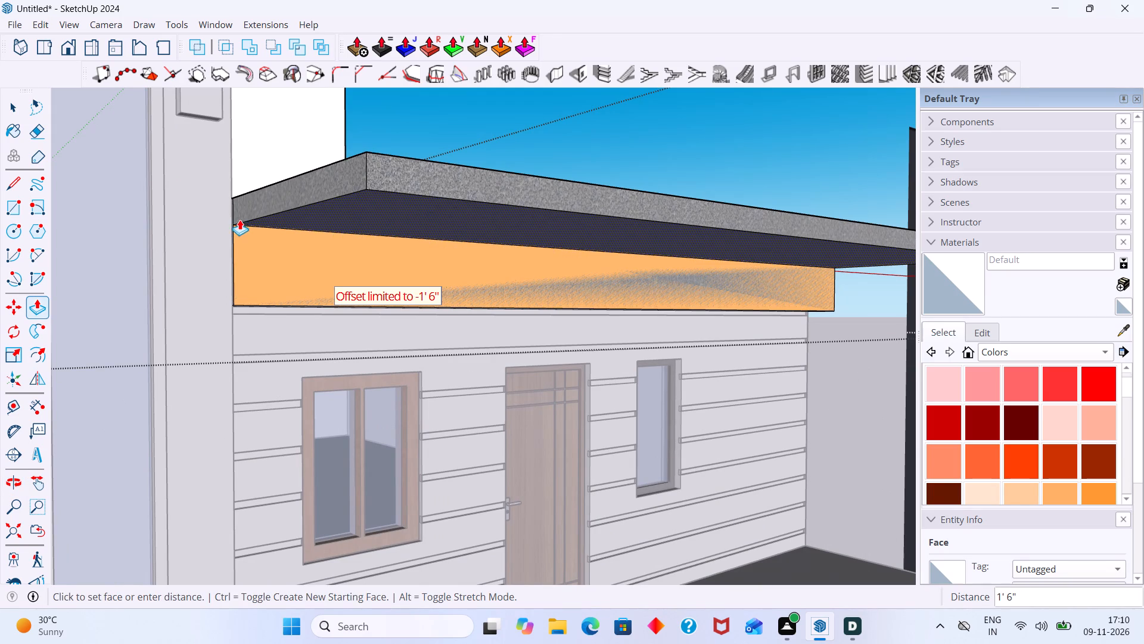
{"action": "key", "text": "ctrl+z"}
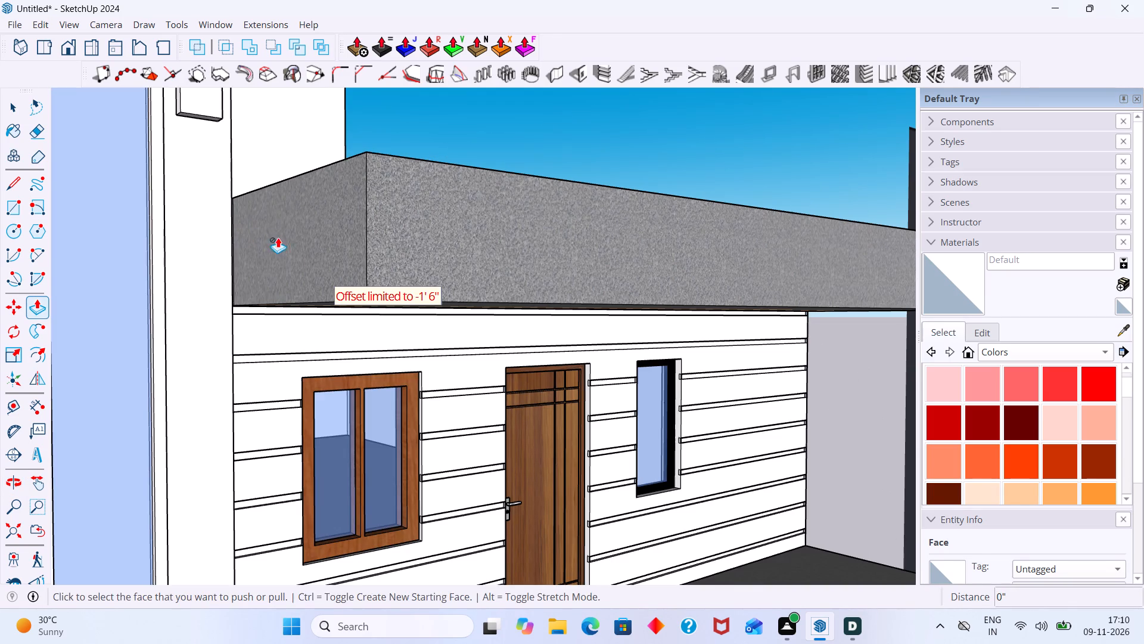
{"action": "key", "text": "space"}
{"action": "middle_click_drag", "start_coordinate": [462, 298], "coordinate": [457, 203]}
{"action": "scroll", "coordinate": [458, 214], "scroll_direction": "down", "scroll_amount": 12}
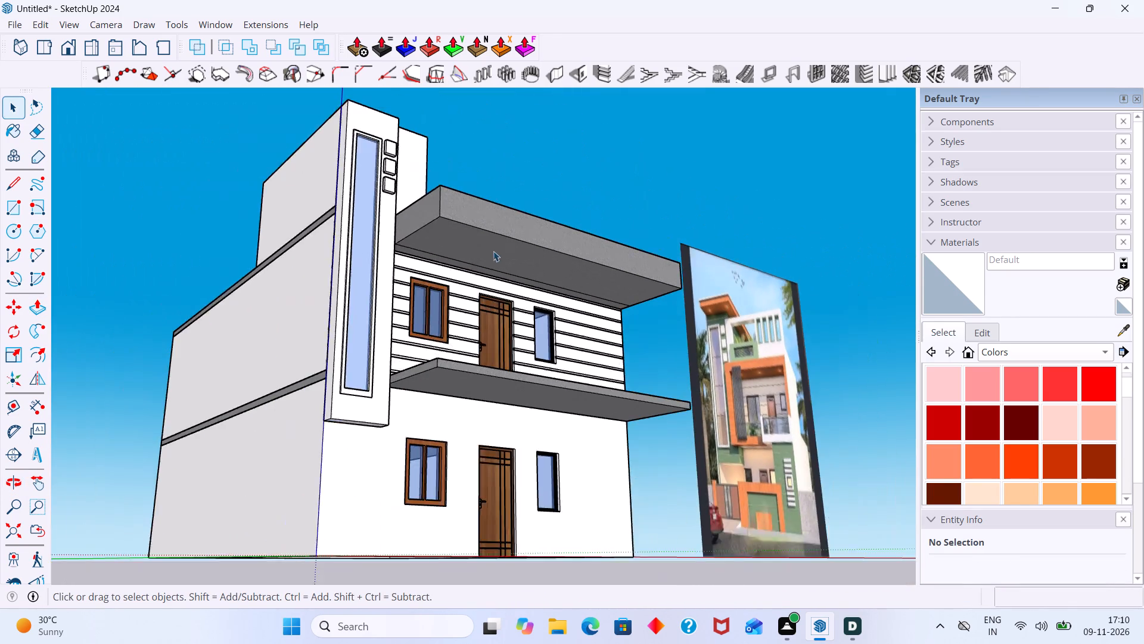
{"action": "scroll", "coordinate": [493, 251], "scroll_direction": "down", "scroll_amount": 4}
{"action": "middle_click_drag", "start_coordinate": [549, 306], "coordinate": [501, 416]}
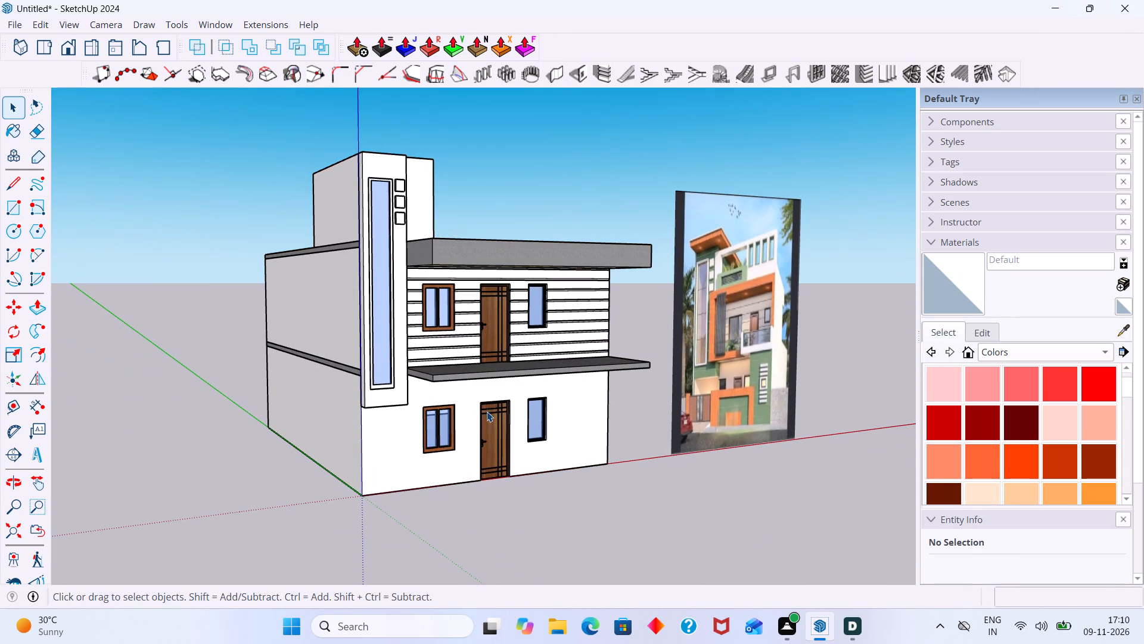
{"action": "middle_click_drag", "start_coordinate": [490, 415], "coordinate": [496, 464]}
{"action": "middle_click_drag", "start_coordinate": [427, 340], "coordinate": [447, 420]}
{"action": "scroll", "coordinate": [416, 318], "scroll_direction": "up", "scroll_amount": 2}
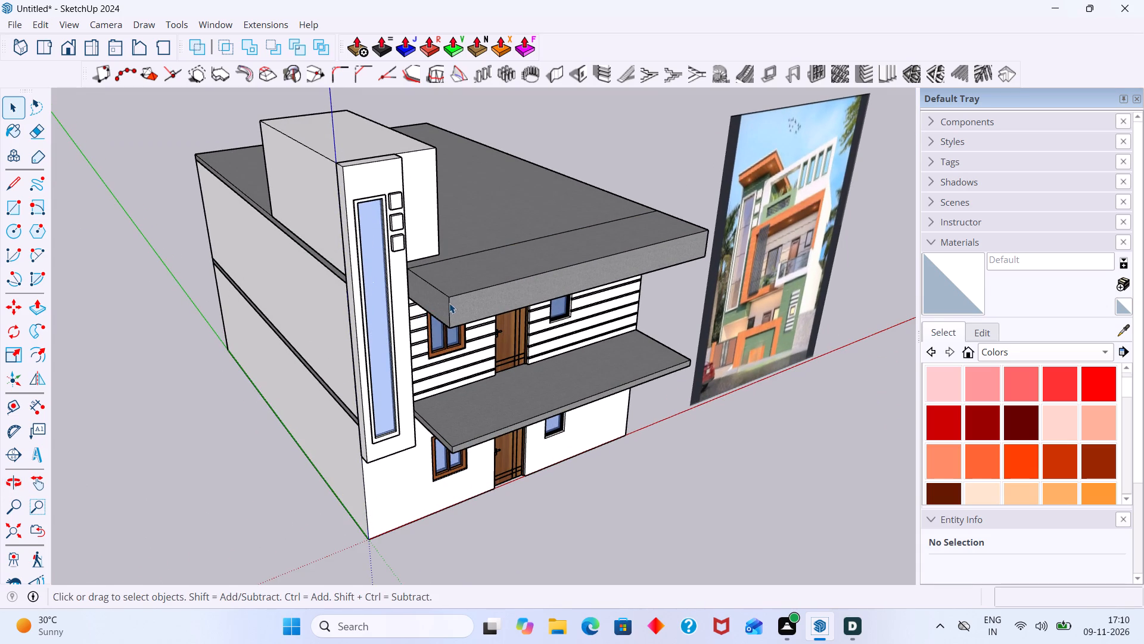
Reopen the roof band's group and draw a 1' wide, full-height rectangle on its front face at the tower-side corner.
{"action": "scroll", "coordinate": [456, 305], "scroll_direction": "up", "scroll_amount": 3}
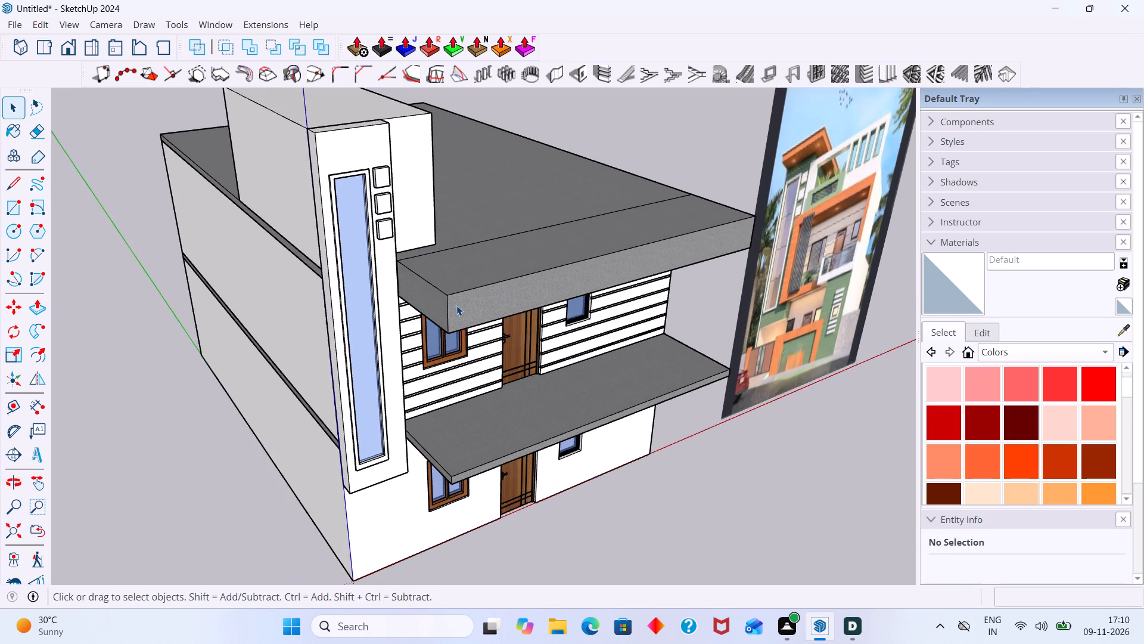
{"action": "scroll", "coordinate": [456, 305], "scroll_direction": "up", "scroll_amount": 3}
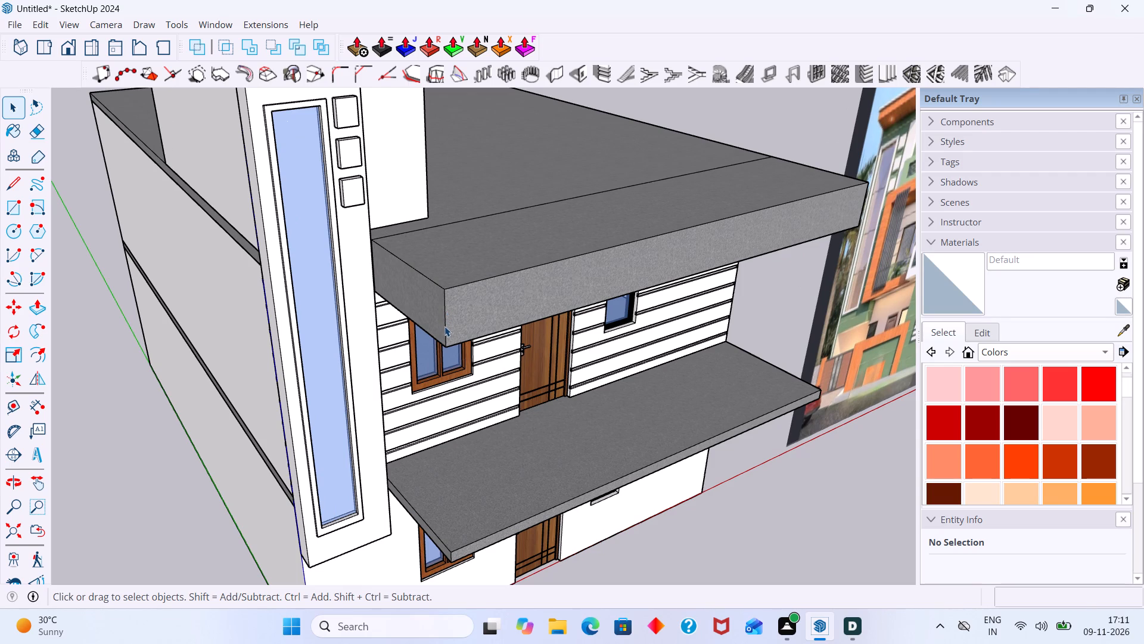
{"action": "scroll", "coordinate": [455, 444], "scroll_direction": "down", "scroll_amount": 2}
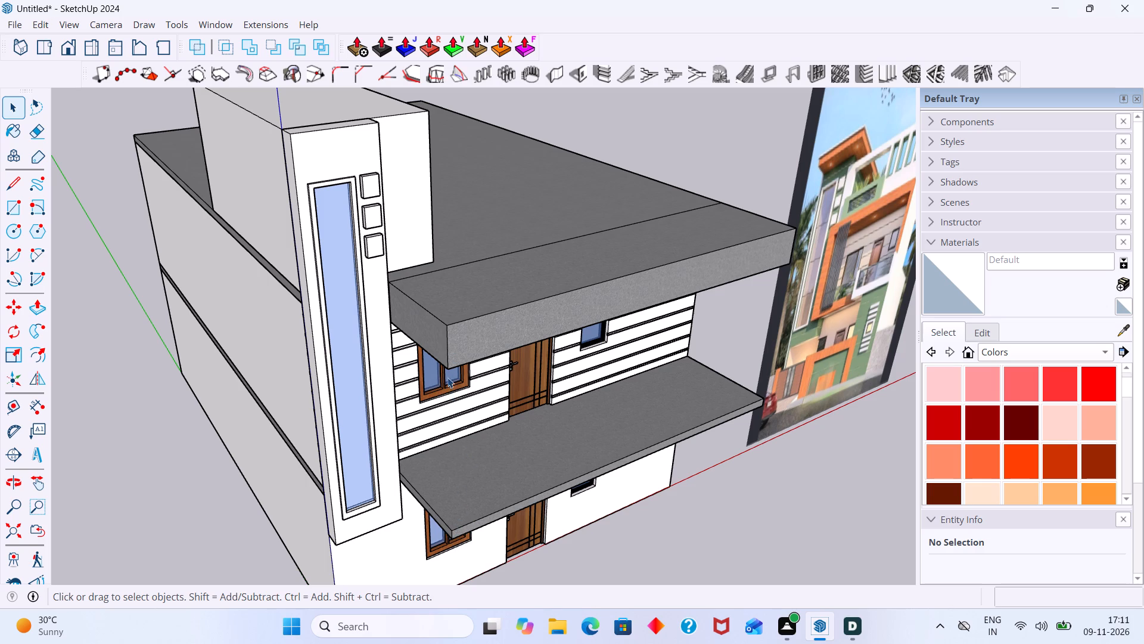
{"action": "left_click", "coordinate": [464, 352]}
{"action": "double_click", "coordinate": [464, 352]}
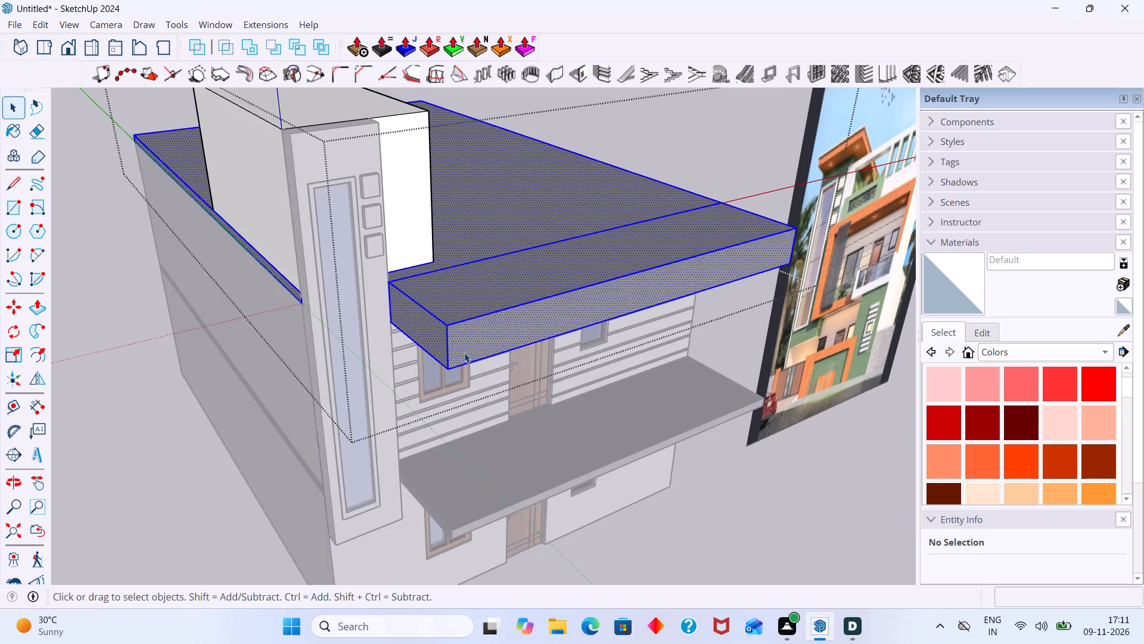
{"action": "left_click", "coordinate": [464, 353]}
{"action": "scroll", "coordinate": [462, 352], "scroll_direction": "up", "scroll_amount": 2}
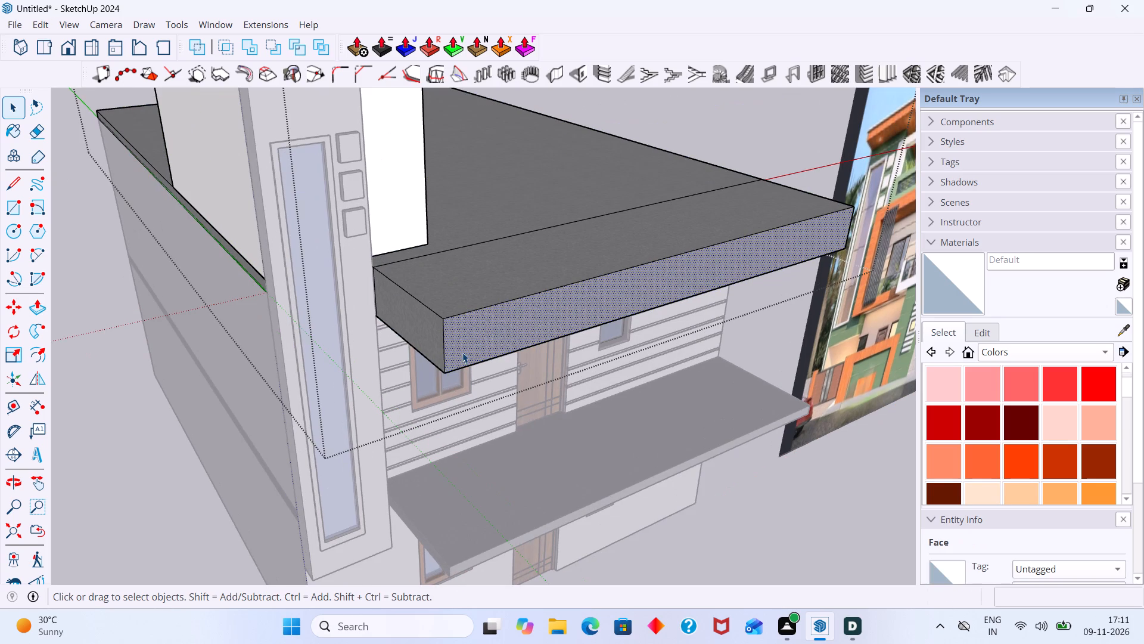
{"action": "key", "text": "r"}
{"action": "left_click", "coordinate": [446, 321]}
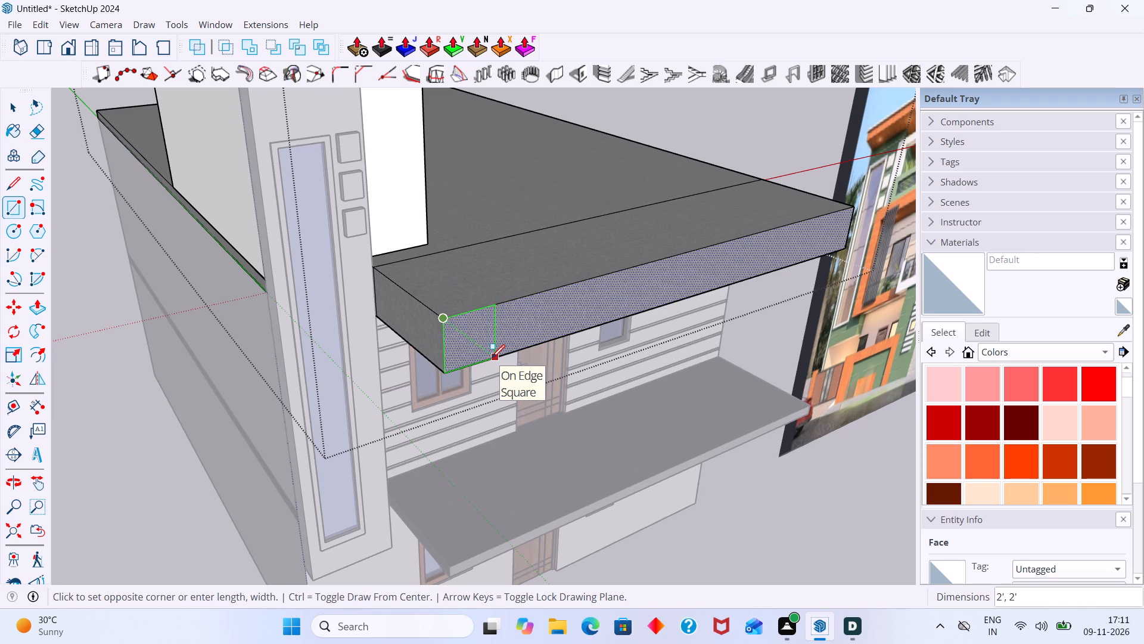
{"action": "type", "text": "1'"}
{"action": "key", "text": "Return"}
{"action": "key", "text": "space"}
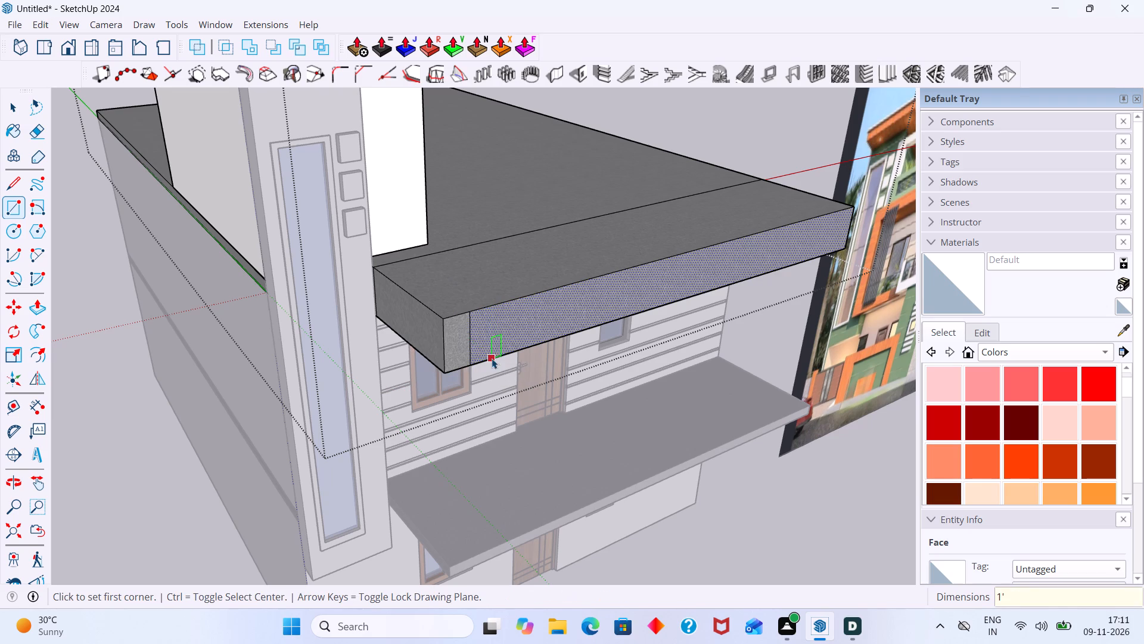
Push the corner rectangle 1' into the roof band to form an orange corner block.
{"action": "left_click", "coordinate": [453, 359]}
{"action": "key", "text": "p"}
{"action": "left_click", "coordinate": [453, 359]}
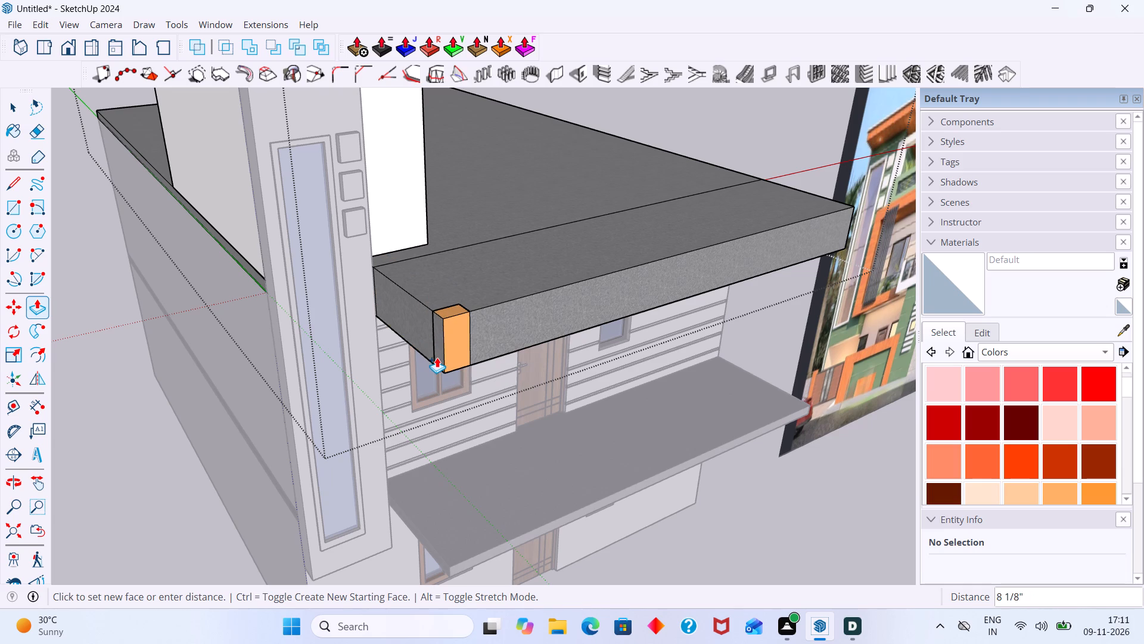
{"action": "type", "text": "1'"}
{"action": "key", "text": "Return"}
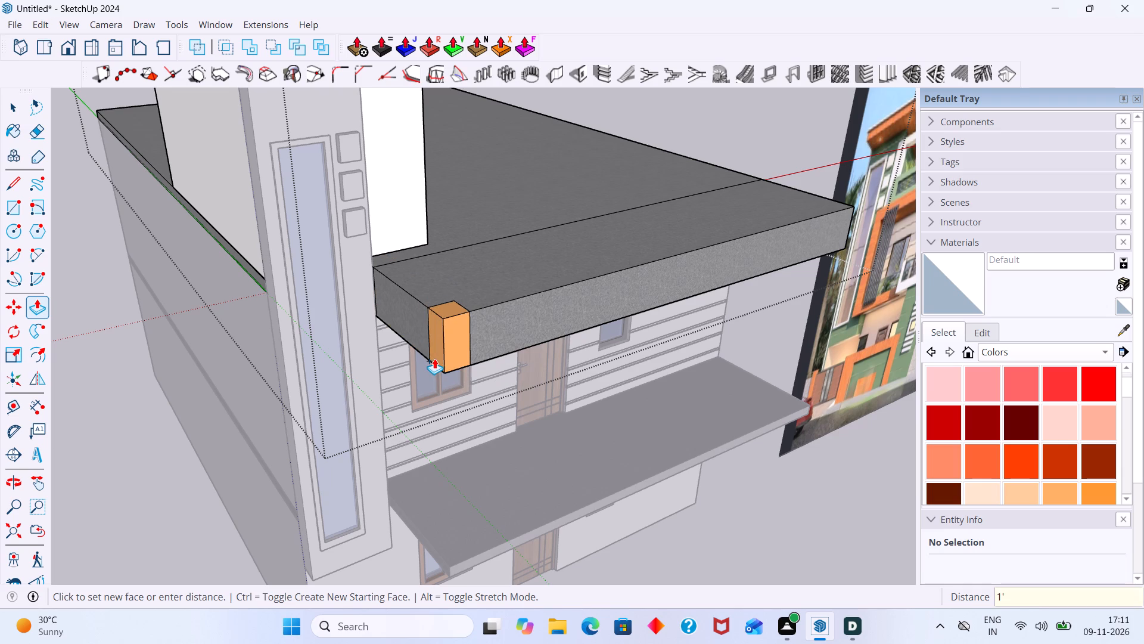
Pull the orange corner block's underside down 8' 6" to the first-floor ledge's top corner as a post, and leave the group.
{"action": "middle_click_drag", "start_coordinate": [463, 380], "coordinate": [594, 250]}
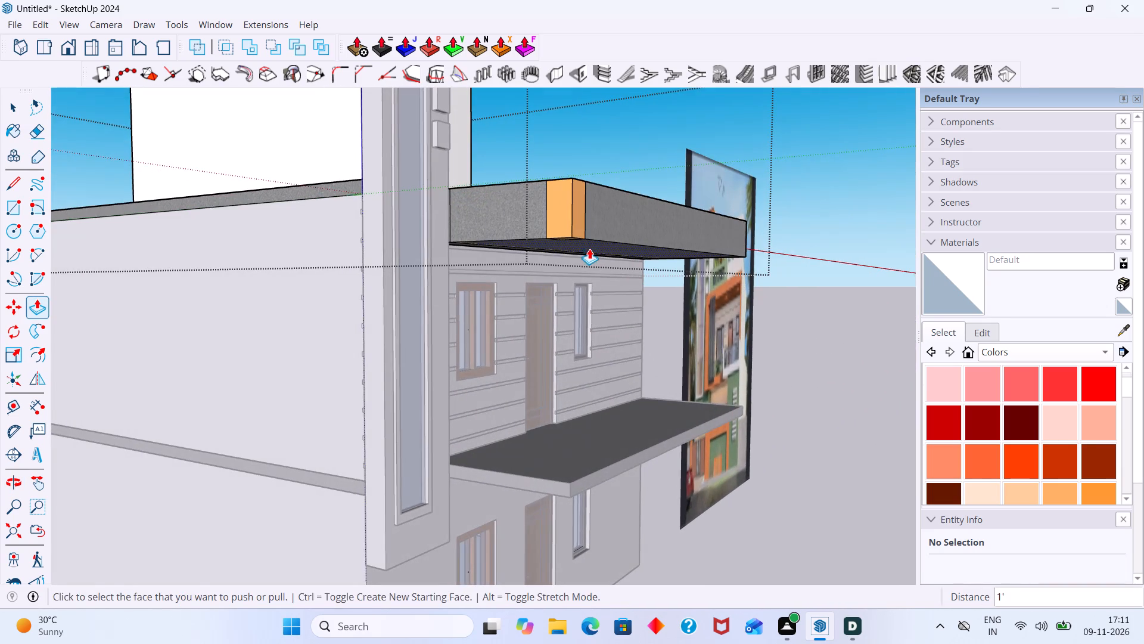
{"action": "middle_click_drag", "start_coordinate": [589, 249], "coordinate": [554, 161]}
{"action": "scroll", "coordinate": [521, 161], "scroll_direction": "up", "scroll_amount": 5}
{"action": "left_click", "coordinate": [528, 150]}
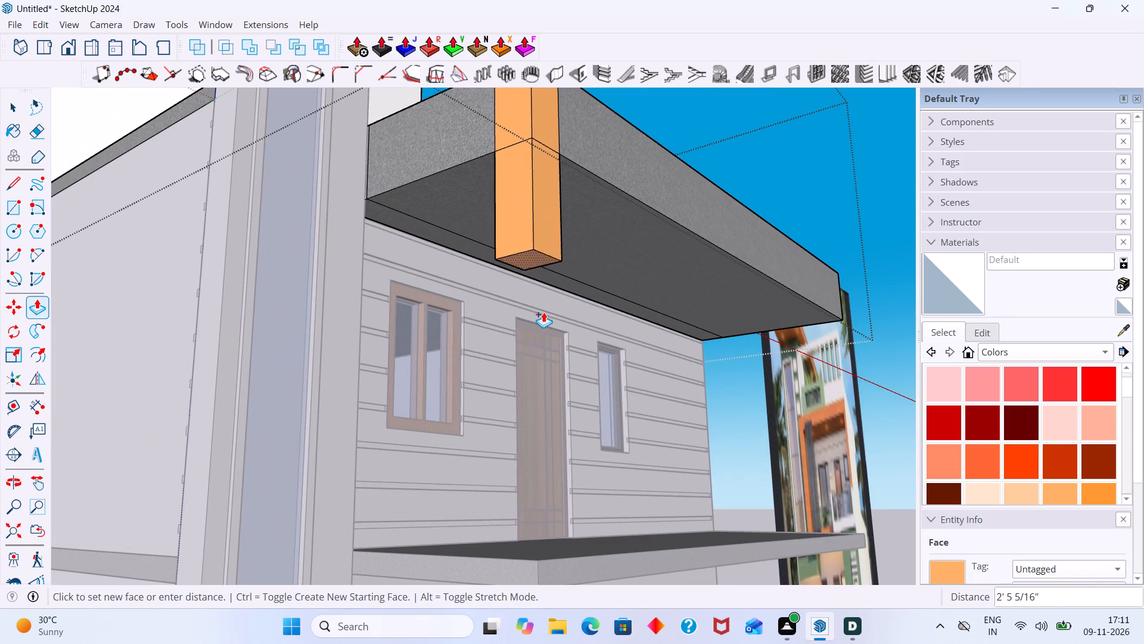
{"action": "middle_click_drag", "start_coordinate": [546, 516], "coordinate": [517, 588]}
{"action": "middle_click_drag", "start_coordinate": [519, 575], "coordinate": [522, 453]}
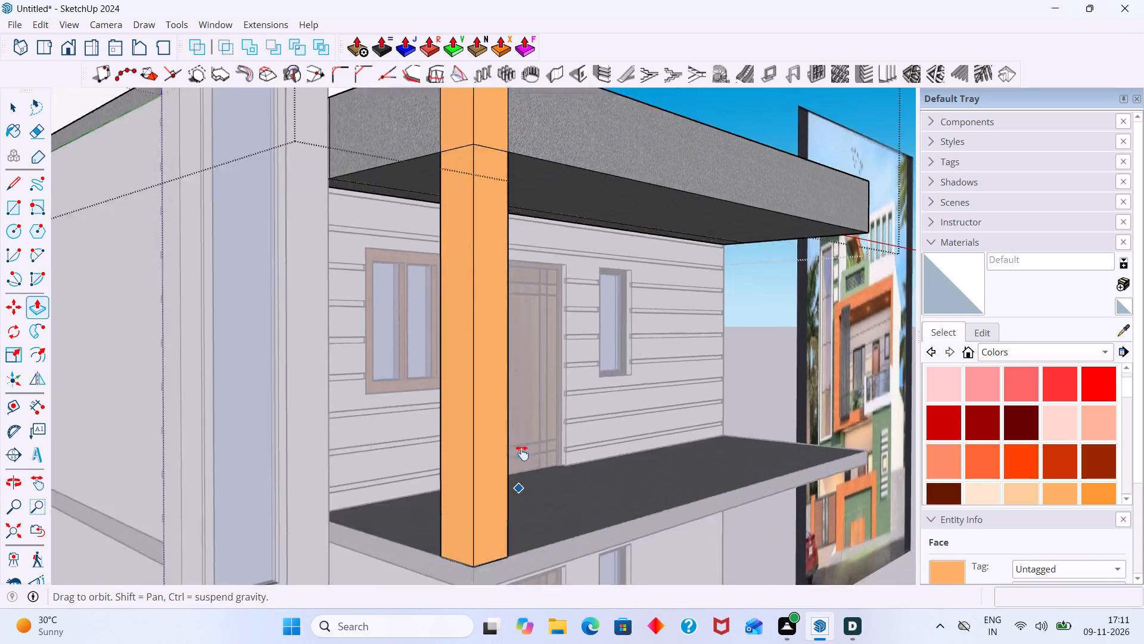
{"action": "middle_click_drag", "start_coordinate": [522, 453], "coordinate": [549, 284]}
{"action": "middle_click_drag", "start_coordinate": [546, 298], "coordinate": [535, 379]}
{"action": "scroll", "coordinate": [517, 387], "scroll_direction": "up", "scroll_amount": 2}
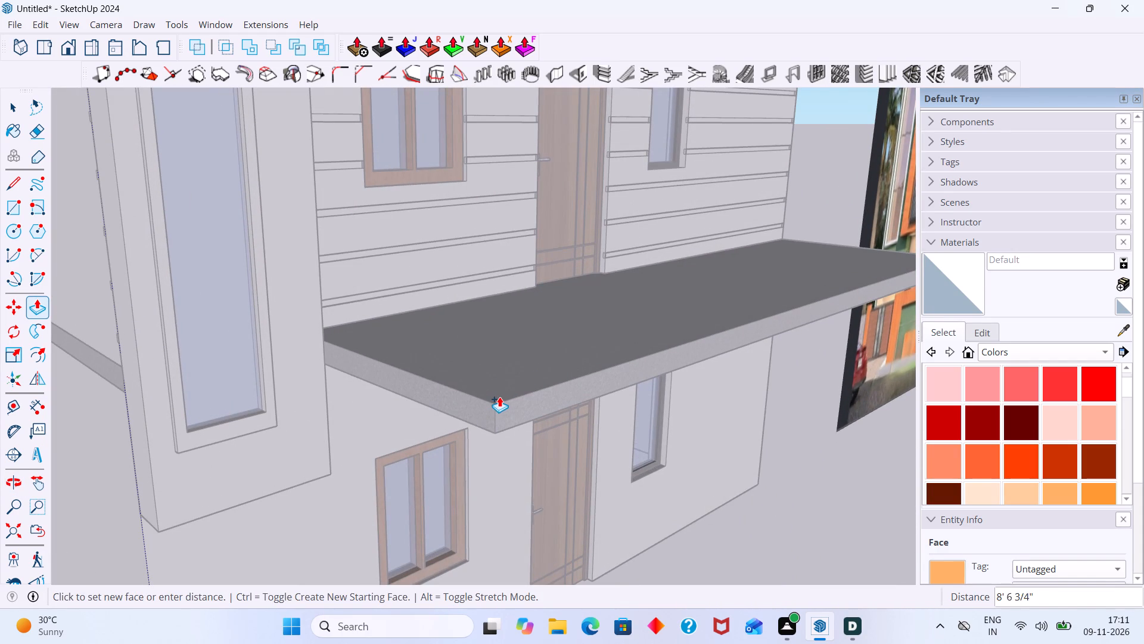
{"action": "scroll", "coordinate": [496, 402], "scroll_direction": "up", "scroll_amount": 4}
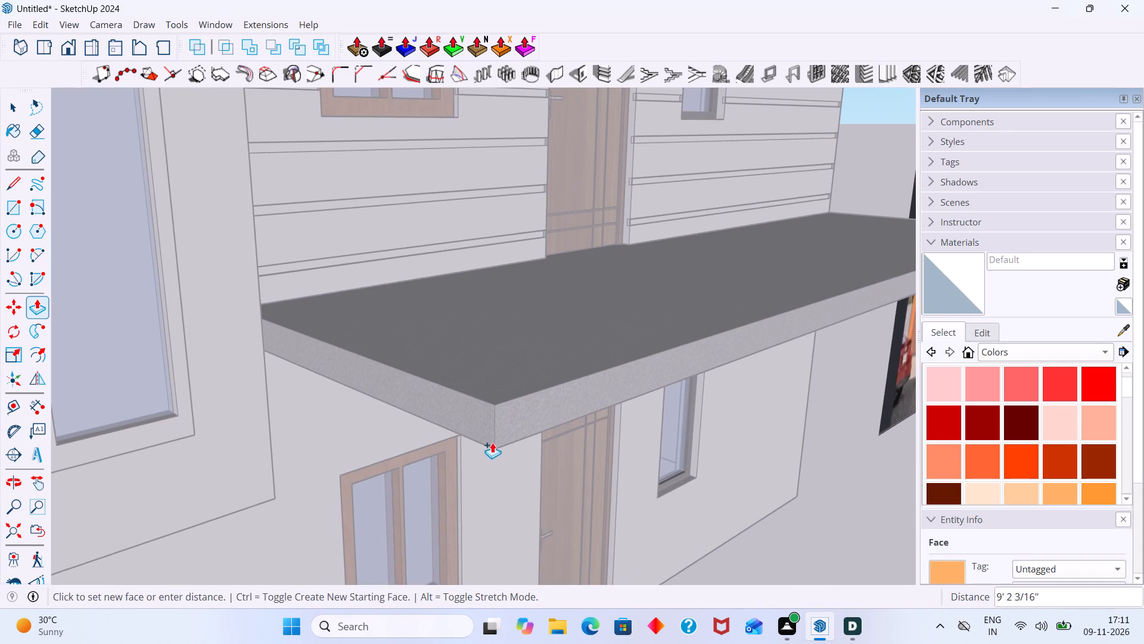
{"action": "scroll", "coordinate": [487, 406], "scroll_direction": "up", "scroll_amount": 1}
{"action": "left_click", "coordinate": [487, 406]}
{"action": "scroll", "coordinate": [488, 406], "scroll_direction": "down", "scroll_amount": 10}
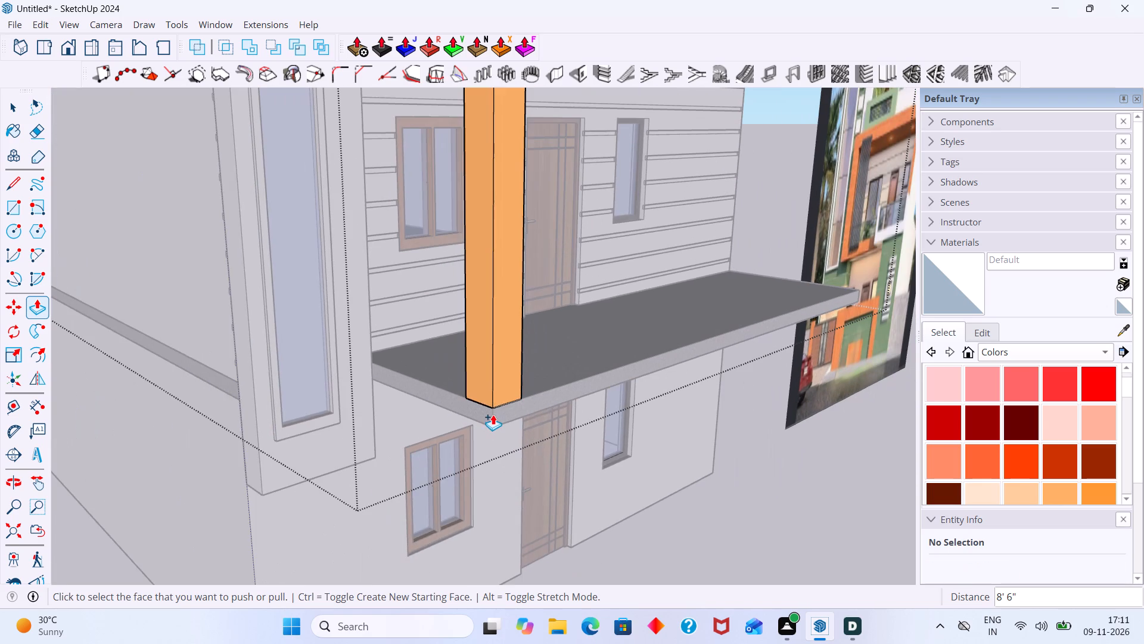
{"action": "key", "text": "space"}
{"action": "scroll", "coordinate": [601, 473], "scroll_direction": "down", "scroll_amount": 8}
{"action": "left_click", "coordinate": [679, 562]}
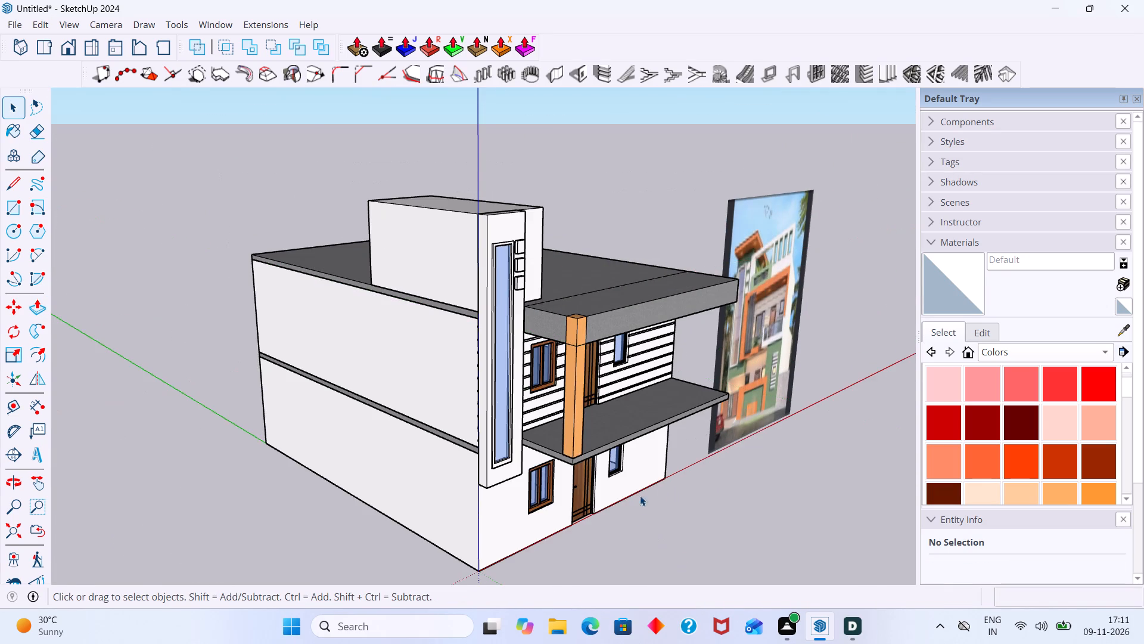
Reopen the roof band's group, erase the edges dividing the orange post from its corner block on the front and side, and leave the group.
{"action": "middle_click_drag", "start_coordinate": [686, 456], "coordinate": [578, 448]}
{"action": "scroll", "coordinate": [523, 416], "scroll_direction": "up", "scroll_amount": 4}
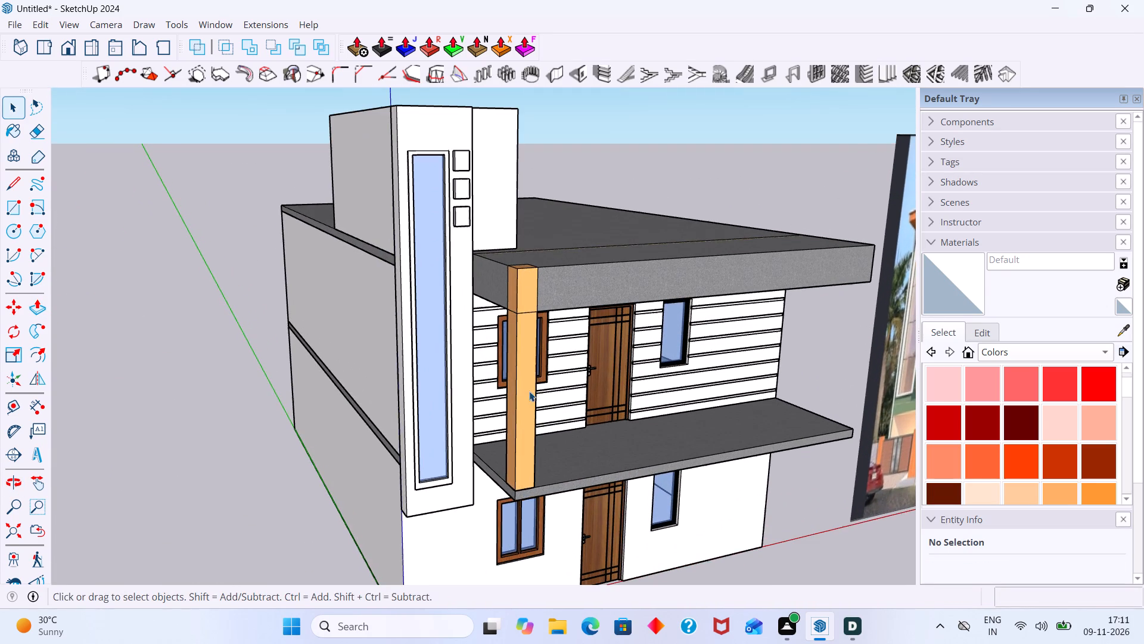
{"action": "middle_click_drag", "start_coordinate": [535, 360], "coordinate": [552, 363]}
{"action": "scroll", "coordinate": [554, 358], "scroll_direction": "down", "scroll_amount": 9}
{"action": "scroll", "coordinate": [545, 329], "scroll_direction": "up", "scroll_amount": 7}
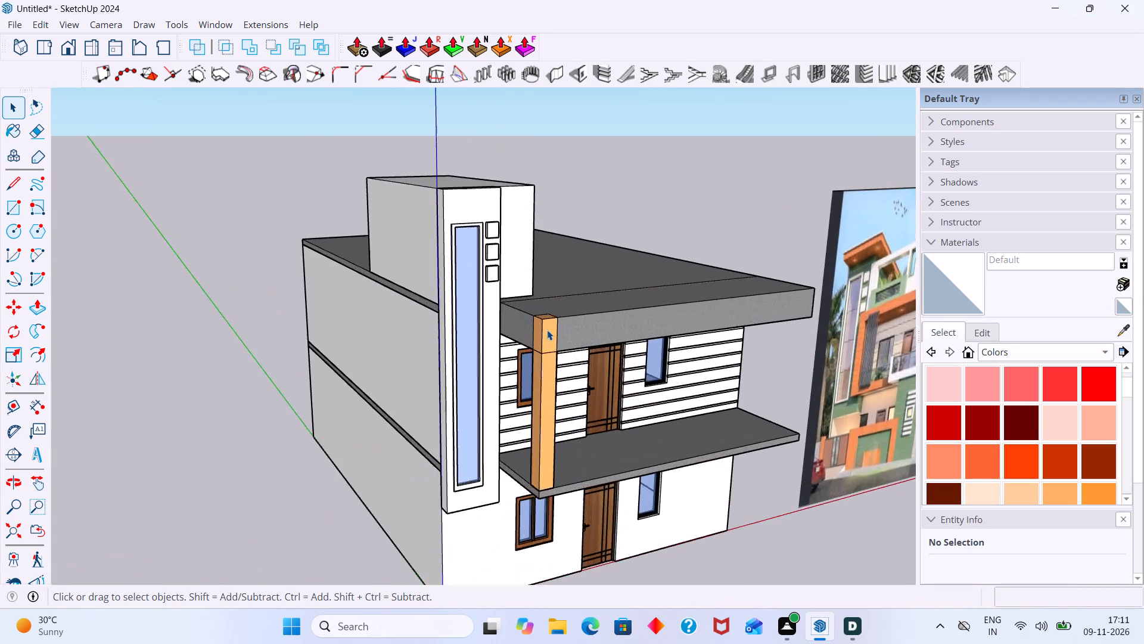
{"action": "scroll", "coordinate": [547, 330], "scroll_direction": "up", "scroll_amount": 8}
{"action": "left_click", "coordinate": [551, 370]}
{"action": "double_click", "coordinate": [551, 371]}
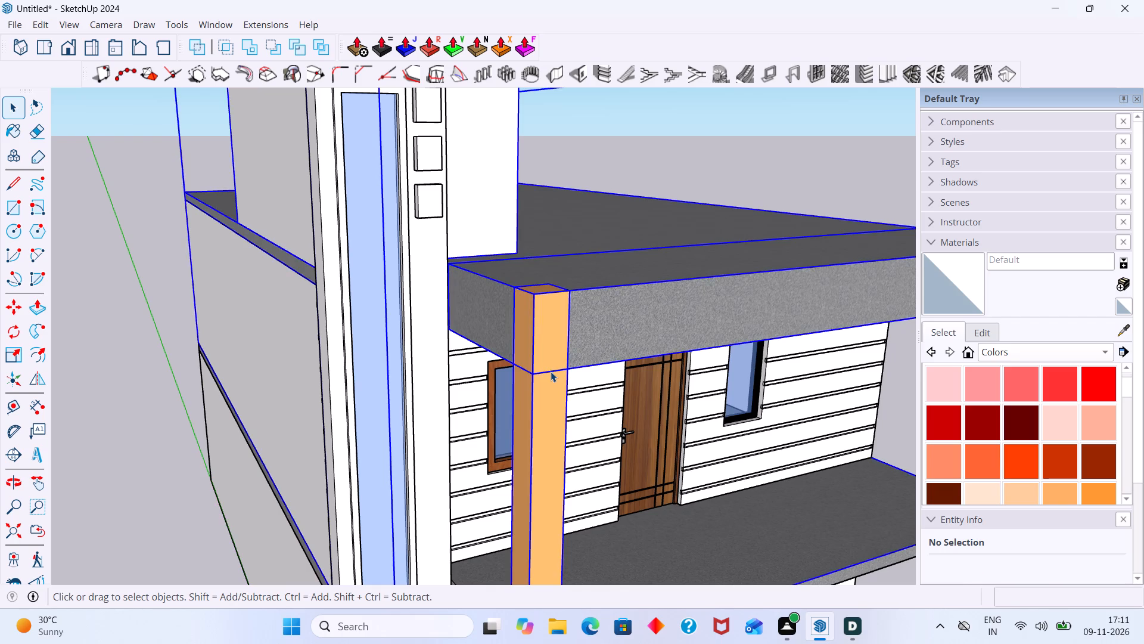
{"action": "left_click", "coordinate": [551, 371]}
{"action": "left_click", "coordinate": [551, 371]}
{"action": "scroll", "coordinate": [551, 371], "scroll_direction": "up", "scroll_amount": 1}
{"action": "left_click", "coordinate": [551, 371]}
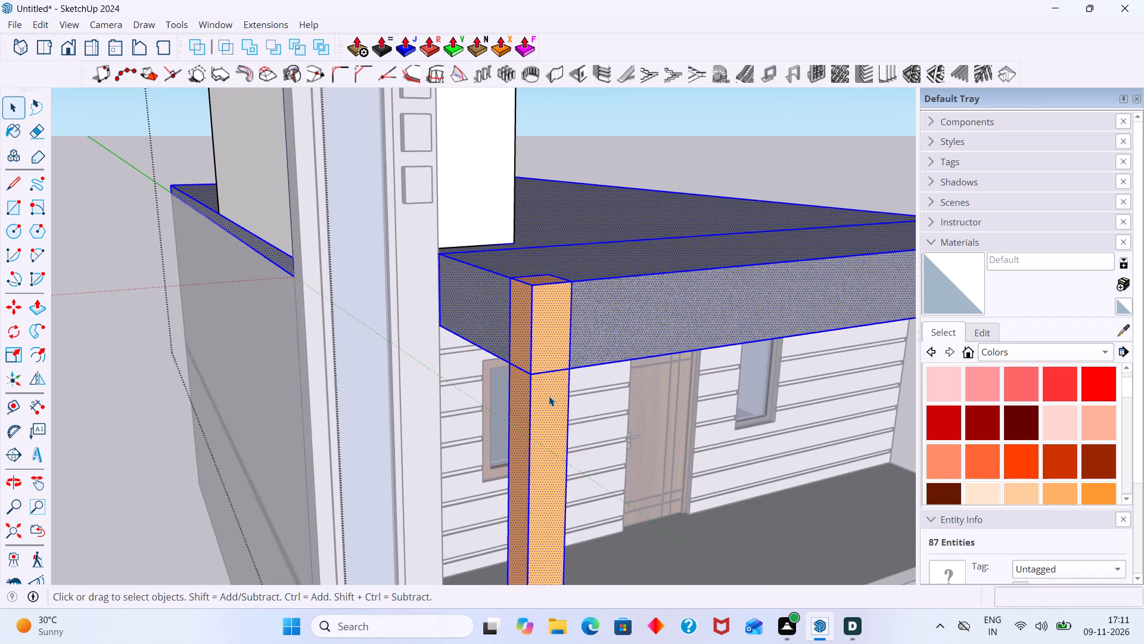
{"action": "left_click", "coordinate": [549, 396]}
{"action": "scroll", "coordinate": [546, 374], "scroll_direction": "up", "scroll_amount": 2}
{"action": "left_click", "coordinate": [546, 371]}
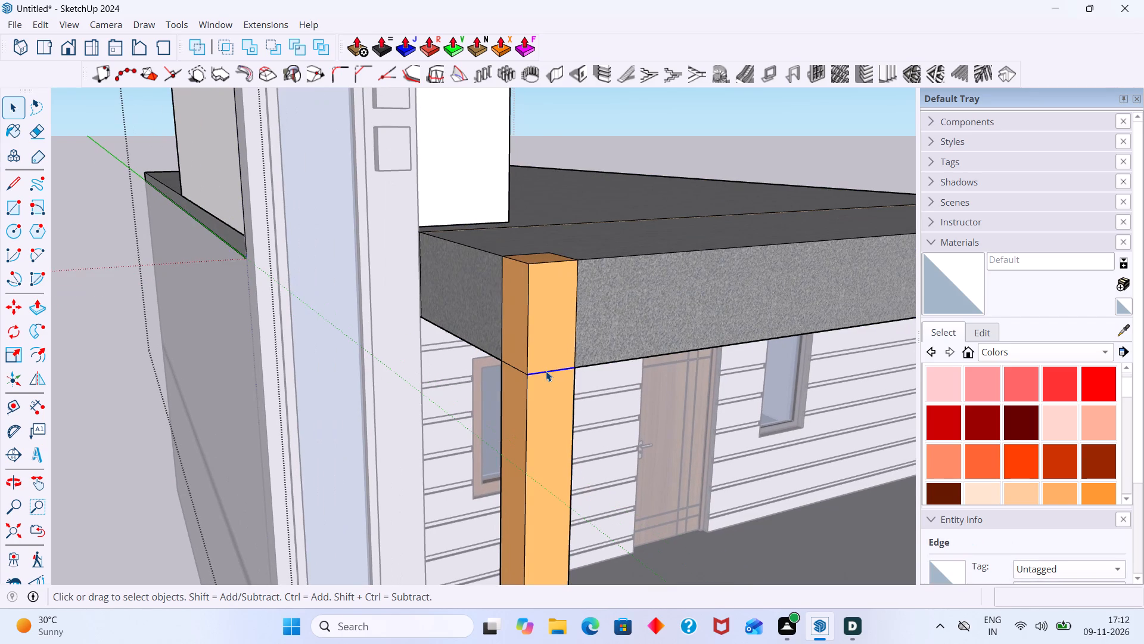
{"action": "key", "text": "Delete"}
{"action": "key", "text": "e"}
{"action": "middle_click_drag", "start_coordinate": [551, 374], "coordinate": [595, 365]}
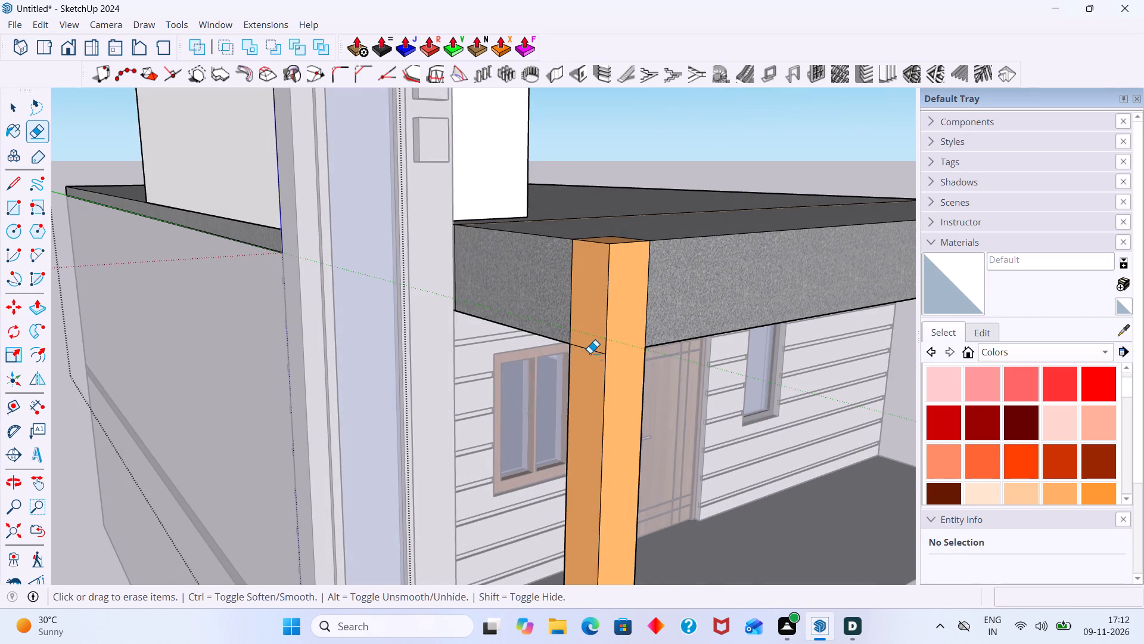
{"action": "left_click_drag", "start_coordinate": [589, 340], "coordinate": [589, 365]}
{"action": "scroll", "coordinate": [612, 353], "scroll_direction": "down", "scroll_amount": 2}
{"action": "middle_click_drag", "start_coordinate": [654, 358], "coordinate": [384, 273]}
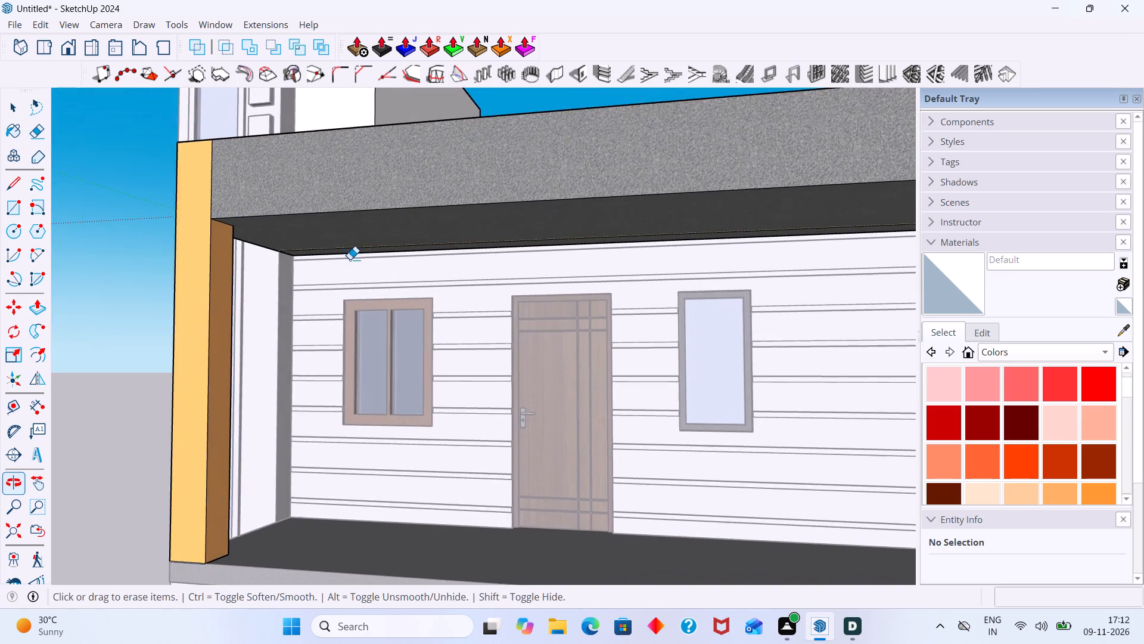
{"action": "scroll", "coordinate": [277, 260], "scroll_direction": "up", "scroll_amount": 1}
{"action": "scroll", "coordinate": [276, 256], "scroll_direction": "down", "scroll_amount": 12}
{"action": "middle_click_drag", "start_coordinate": [310, 341], "coordinate": [391, 394]}
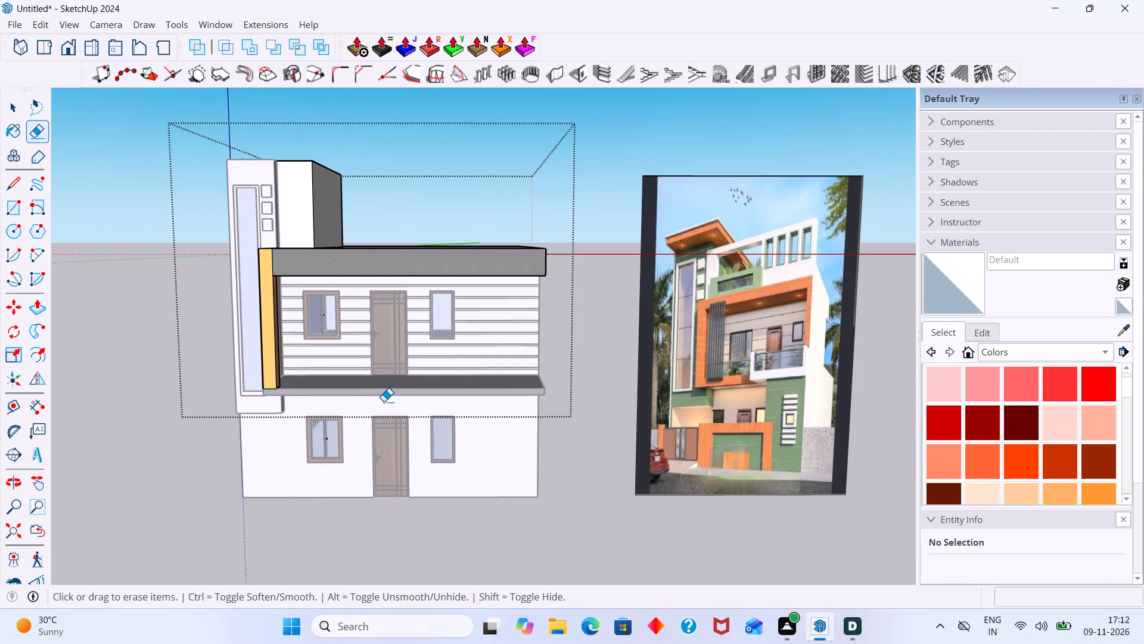
{"action": "key", "text": "space"}
{"action": "left_click", "coordinate": [381, 493]}
Examine the orange corner post, roof band and first-floor ledge from several angles against the reference elevation.
{"action": "middle_click_drag", "start_coordinate": [365, 438], "coordinate": [411, 490]}
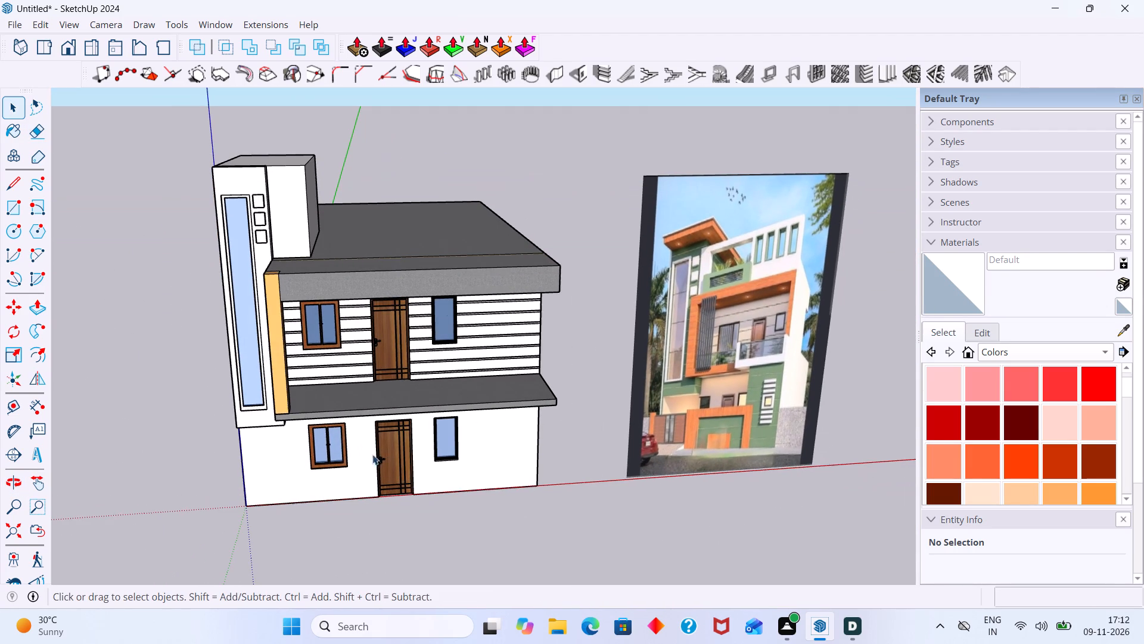
{"action": "scroll", "coordinate": [275, 330], "scroll_direction": "up", "scroll_amount": 2}
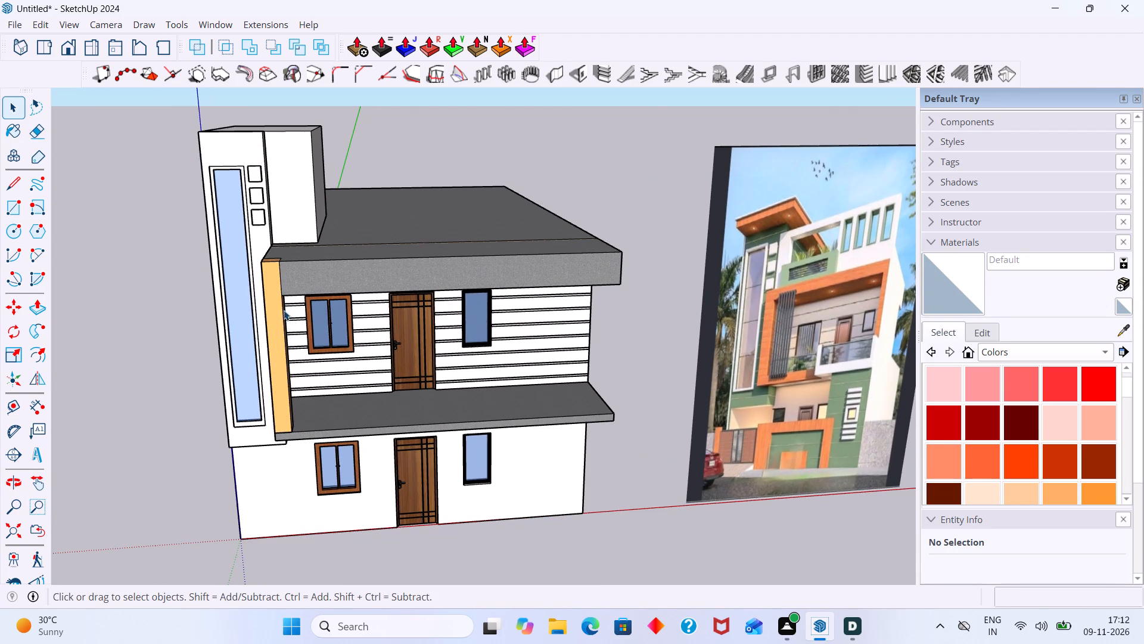
{"action": "middle_click_drag", "start_coordinate": [280, 280], "coordinate": [377, 353]}
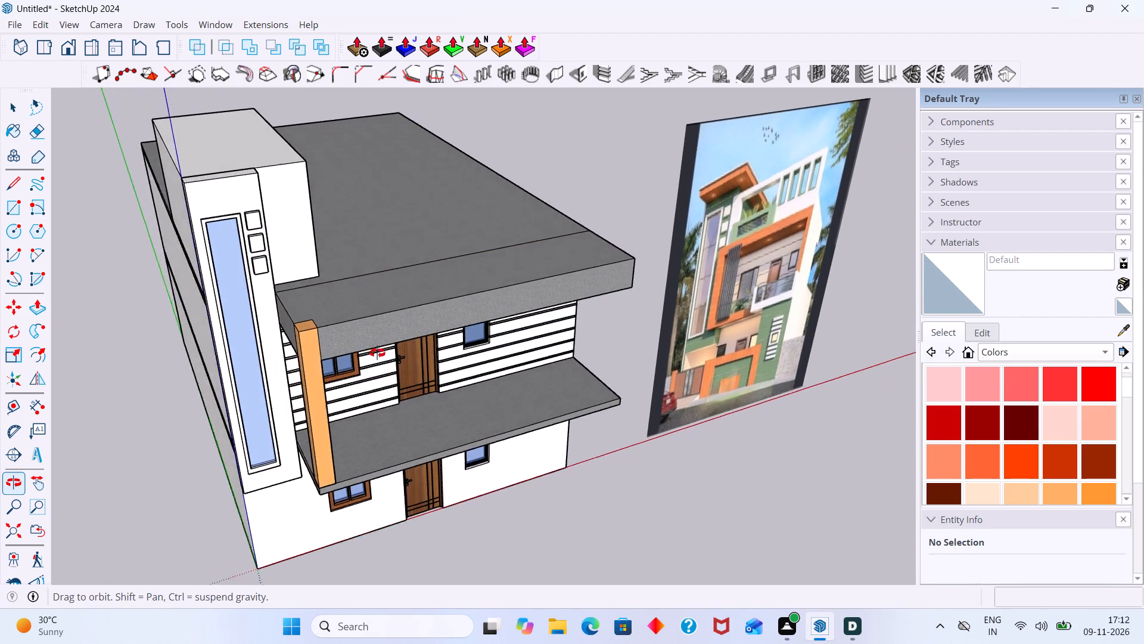
{"action": "middle_click_drag", "start_coordinate": [377, 353], "coordinate": [432, 362]}
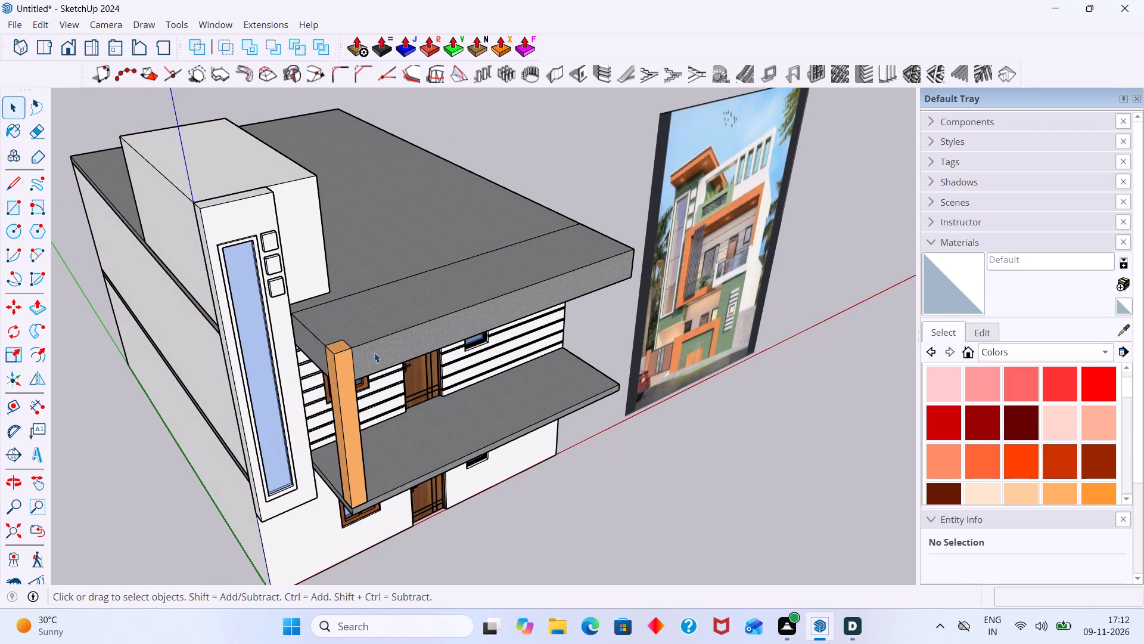
{"action": "middle_click_drag", "start_coordinate": [352, 359], "coordinate": [314, 296]}
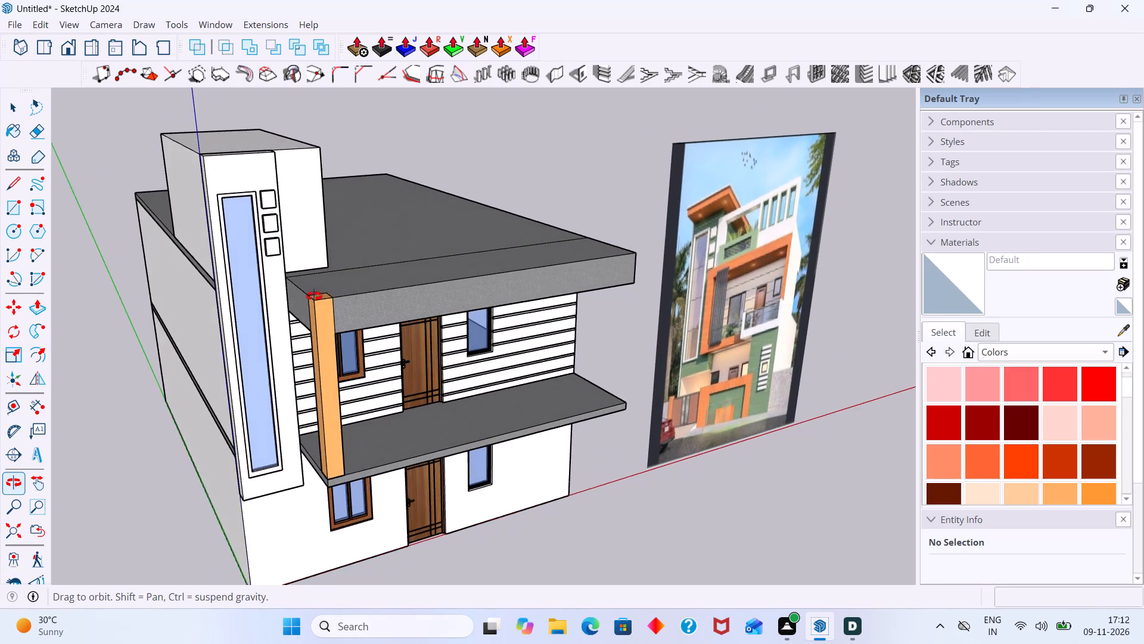
{"action": "middle_click_drag", "start_coordinate": [314, 296], "coordinate": [313, 297]}
{"action": "middle_click_drag", "start_coordinate": [310, 304], "coordinate": [482, 237]}
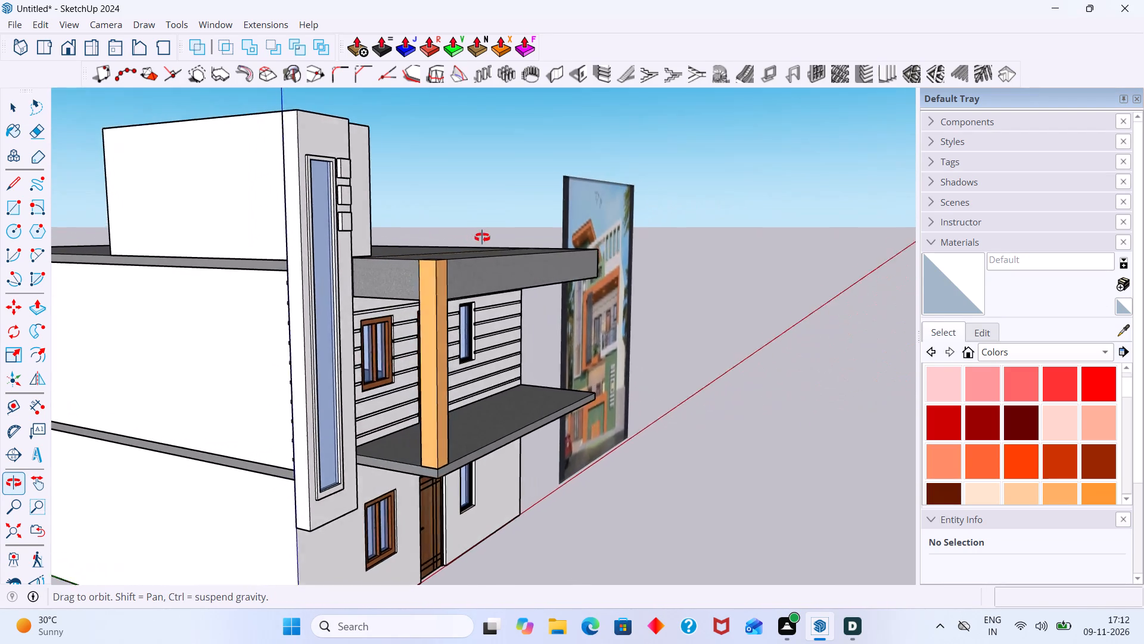
{"action": "middle_click_drag", "start_coordinate": [482, 237], "coordinate": [347, 434]}
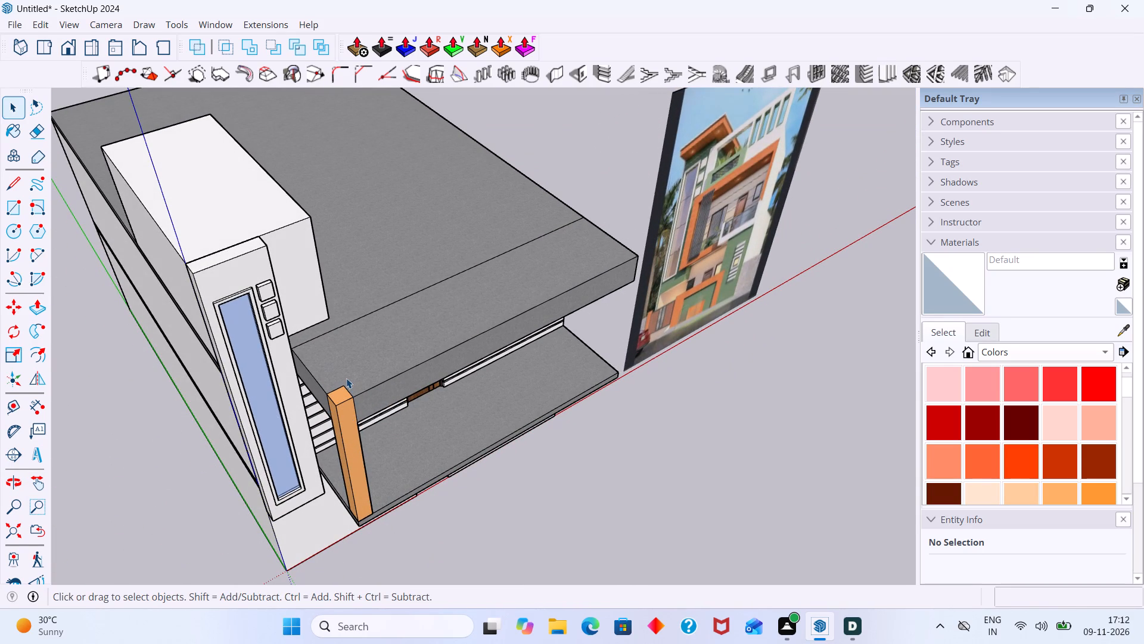
{"action": "middle_click_drag", "start_coordinate": [355, 383], "coordinate": [311, 309]}
{"action": "middle_click_drag", "start_coordinate": [316, 326], "coordinate": [310, 278]}
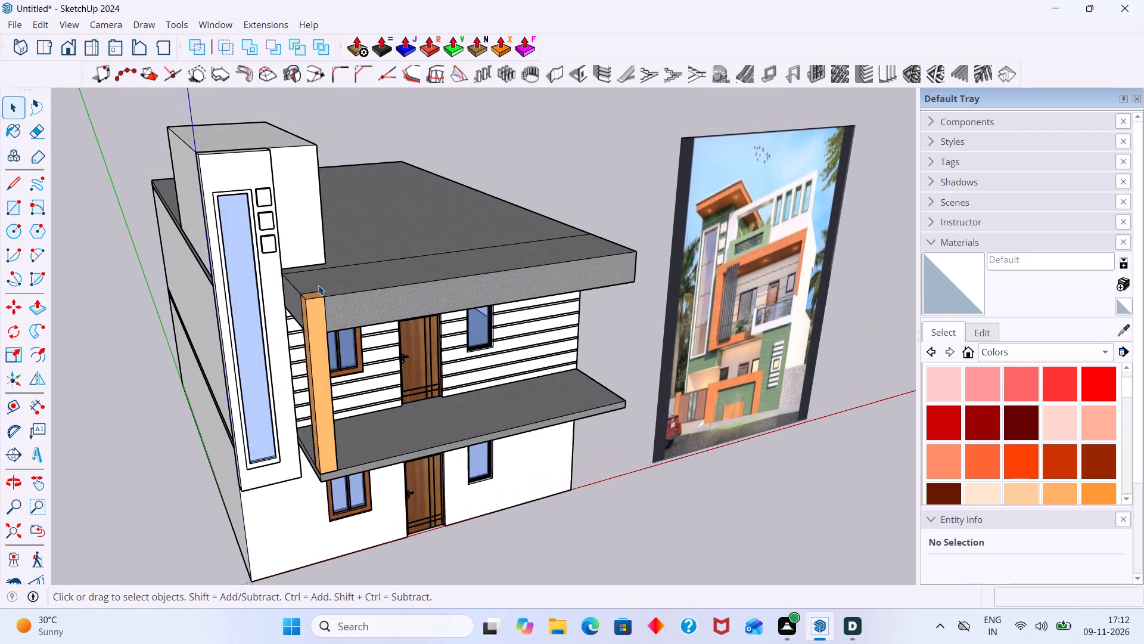
{"action": "middle_click_drag", "start_coordinate": [313, 289], "coordinate": [306, 250]}
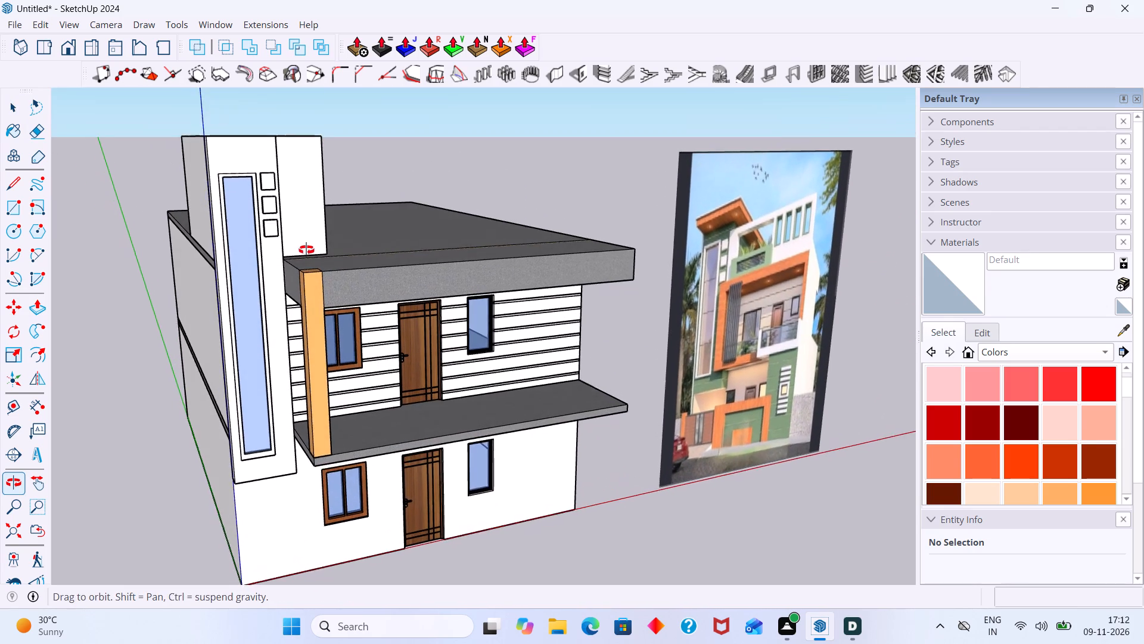
{"action": "middle_click_drag", "start_coordinate": [306, 250], "coordinate": [304, 247]}
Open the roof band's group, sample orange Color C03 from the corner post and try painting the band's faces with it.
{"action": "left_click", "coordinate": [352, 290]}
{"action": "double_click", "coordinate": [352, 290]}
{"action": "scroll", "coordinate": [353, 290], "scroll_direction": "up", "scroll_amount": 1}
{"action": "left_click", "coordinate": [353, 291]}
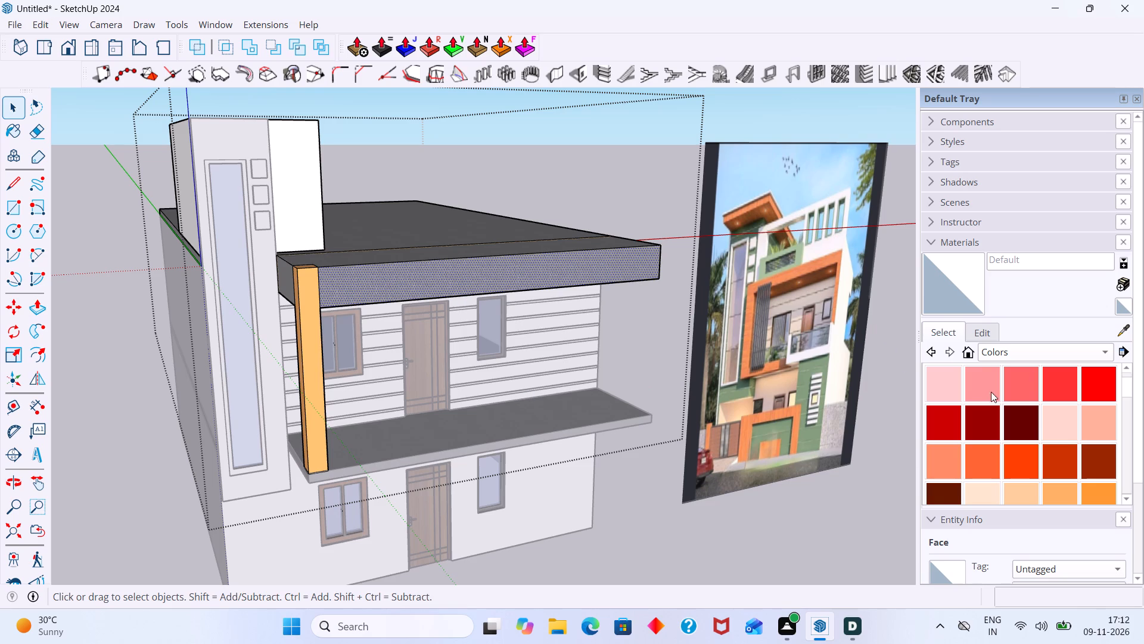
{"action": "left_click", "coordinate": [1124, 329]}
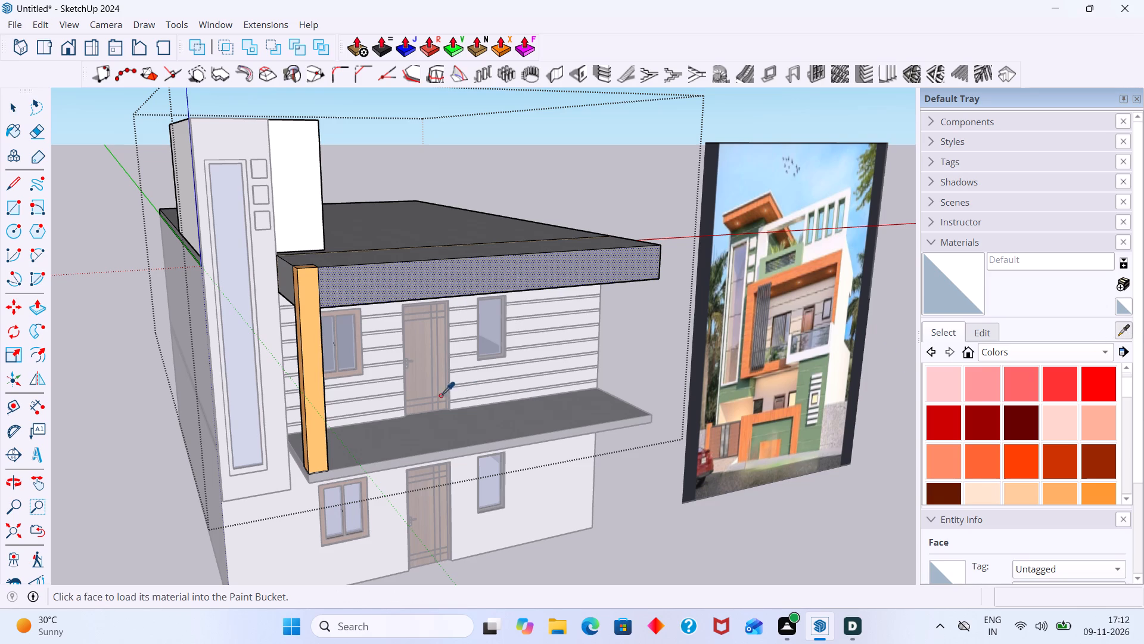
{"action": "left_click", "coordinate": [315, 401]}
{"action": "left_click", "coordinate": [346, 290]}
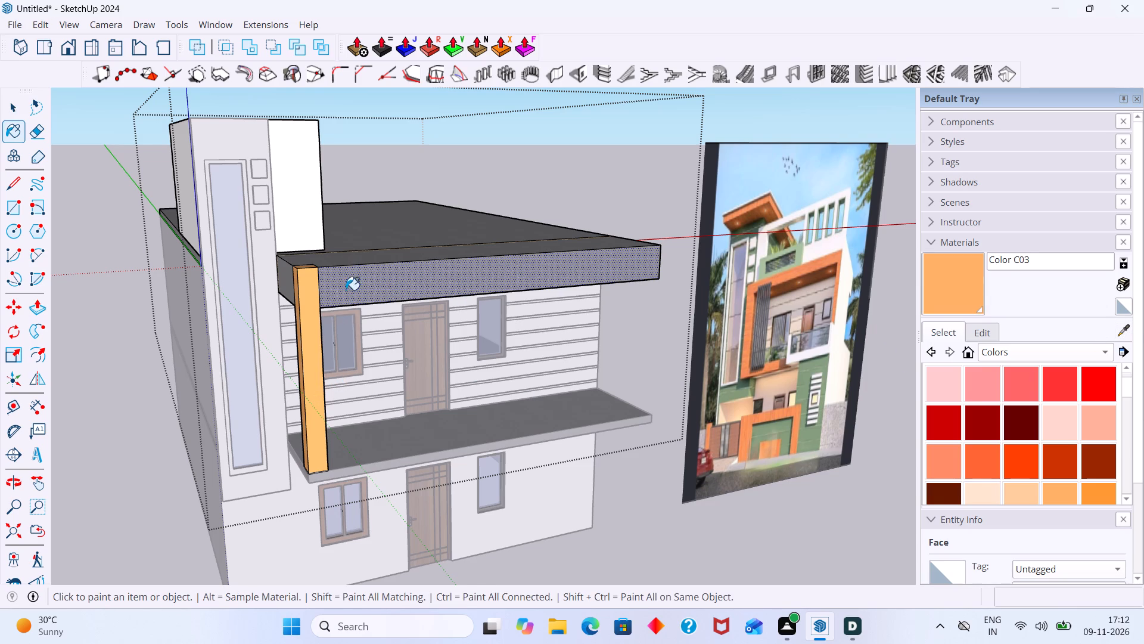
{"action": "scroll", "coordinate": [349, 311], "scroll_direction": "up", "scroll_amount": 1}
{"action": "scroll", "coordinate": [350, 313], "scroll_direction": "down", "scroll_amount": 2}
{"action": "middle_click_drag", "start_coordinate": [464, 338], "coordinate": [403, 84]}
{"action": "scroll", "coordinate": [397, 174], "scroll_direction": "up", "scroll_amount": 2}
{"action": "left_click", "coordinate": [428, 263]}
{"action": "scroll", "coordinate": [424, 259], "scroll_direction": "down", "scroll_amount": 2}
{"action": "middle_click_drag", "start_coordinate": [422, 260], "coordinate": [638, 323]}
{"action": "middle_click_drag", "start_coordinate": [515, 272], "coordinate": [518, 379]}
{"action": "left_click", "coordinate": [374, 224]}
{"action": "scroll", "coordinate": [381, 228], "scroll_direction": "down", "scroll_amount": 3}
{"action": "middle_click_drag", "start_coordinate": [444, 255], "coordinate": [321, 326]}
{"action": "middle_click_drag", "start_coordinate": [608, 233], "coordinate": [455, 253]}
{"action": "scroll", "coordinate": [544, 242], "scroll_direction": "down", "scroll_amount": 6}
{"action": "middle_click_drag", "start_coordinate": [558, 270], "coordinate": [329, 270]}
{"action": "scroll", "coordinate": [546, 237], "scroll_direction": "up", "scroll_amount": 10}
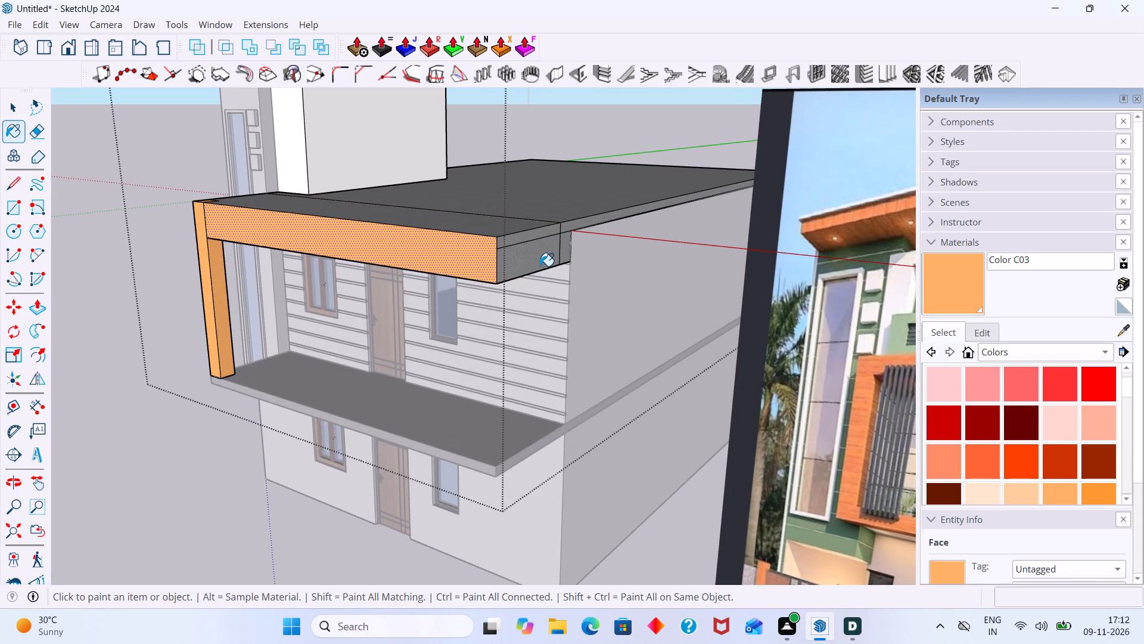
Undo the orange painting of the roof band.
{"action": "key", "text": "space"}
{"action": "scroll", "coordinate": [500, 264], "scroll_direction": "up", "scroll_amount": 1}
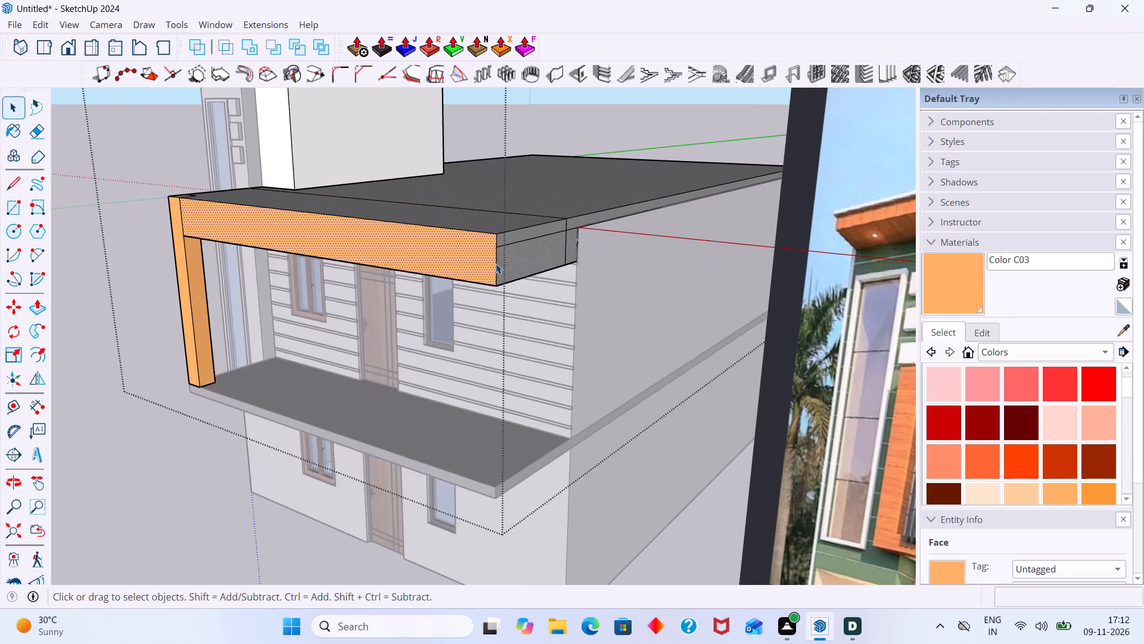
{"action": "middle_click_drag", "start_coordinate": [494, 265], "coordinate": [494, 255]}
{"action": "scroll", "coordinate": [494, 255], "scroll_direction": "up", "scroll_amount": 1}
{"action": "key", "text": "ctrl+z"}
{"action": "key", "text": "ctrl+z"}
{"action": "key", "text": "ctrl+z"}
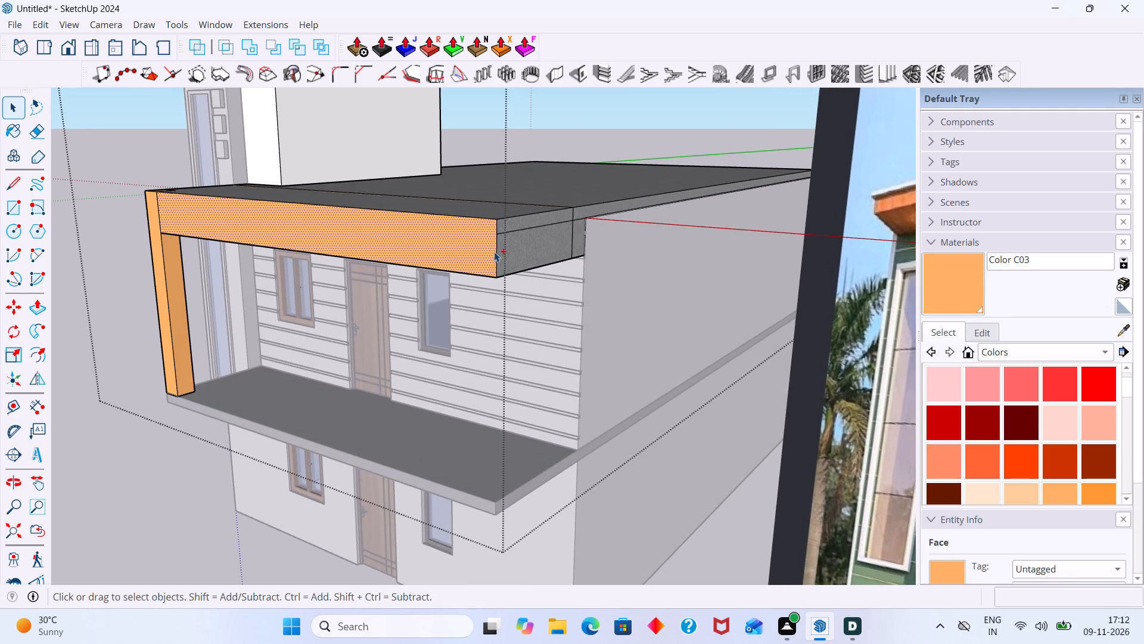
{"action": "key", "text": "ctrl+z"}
Reopen the roof band's group and push the underside of the projecting band up 1' 6" to thin it to the slab's depth.
{"action": "scroll", "coordinate": [493, 259], "scroll_direction": "down", "scroll_amount": 3}
{"action": "middle_click_drag", "start_coordinate": [490, 273], "coordinate": [479, 293]}
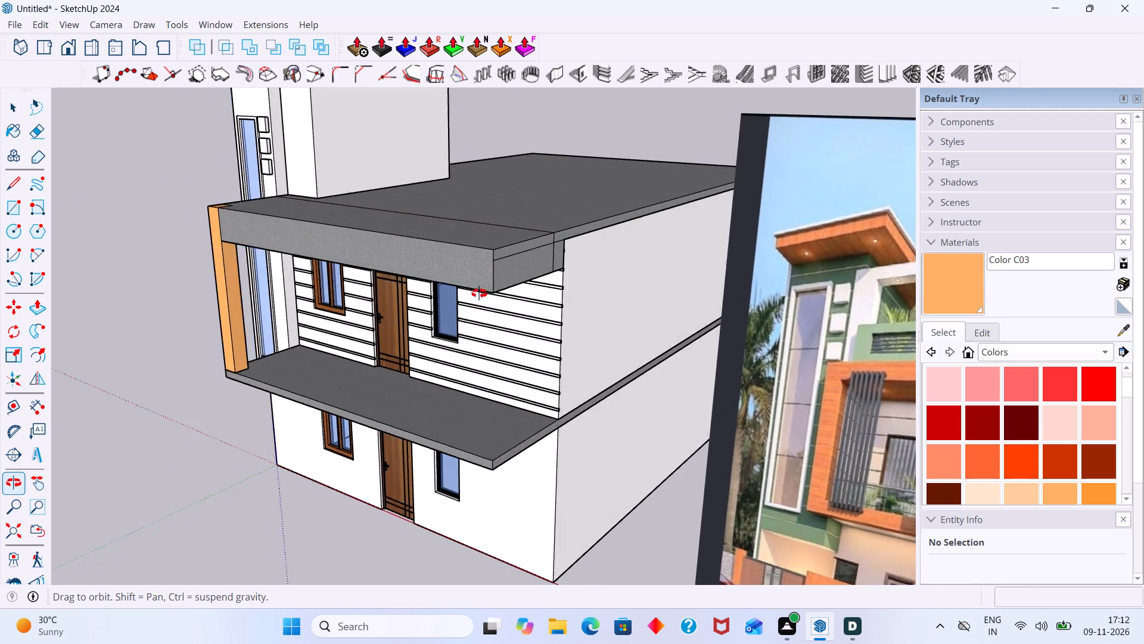
{"action": "middle_click_drag", "start_coordinate": [479, 293], "coordinate": [441, 125]}
{"action": "scroll", "coordinate": [447, 153], "scroll_direction": "up", "scroll_amount": 4}
{"action": "left_click", "coordinate": [461, 164]}
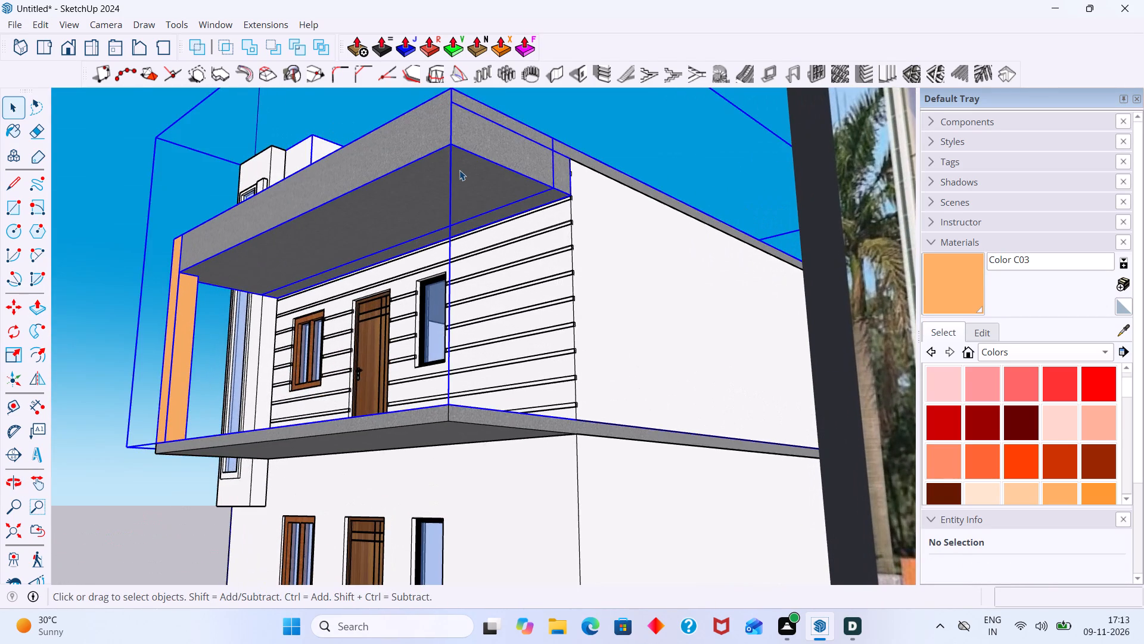
{"action": "double_click", "coordinate": [459, 170]}
{"action": "left_click", "coordinate": [459, 177]}
{"action": "key", "text": "p"}
{"action": "left_click", "coordinate": [459, 177]}
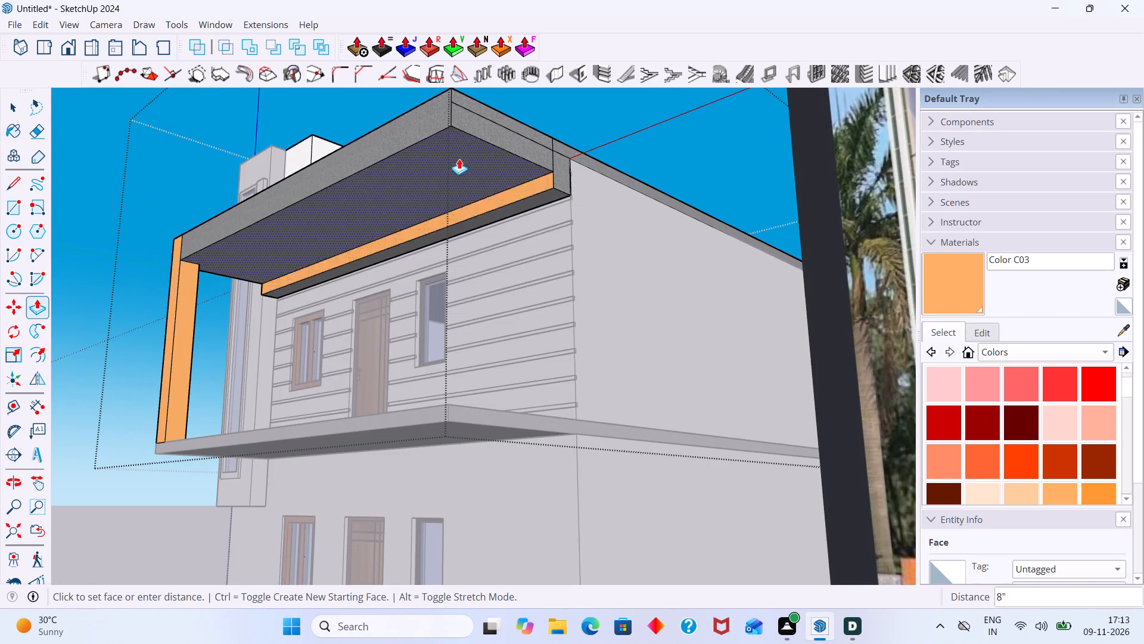
{"action": "left_click", "coordinate": [452, 102]}
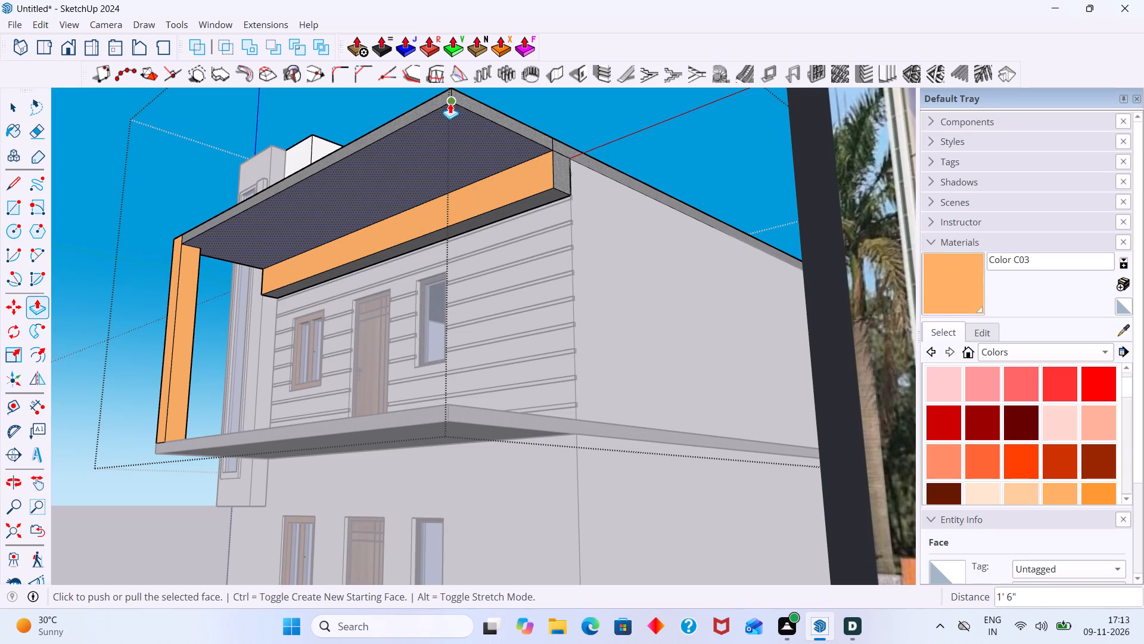
{"action": "key", "text": "space"}
{"action": "scroll", "coordinate": [527, 203], "scroll_direction": "down", "scroll_amount": 2}
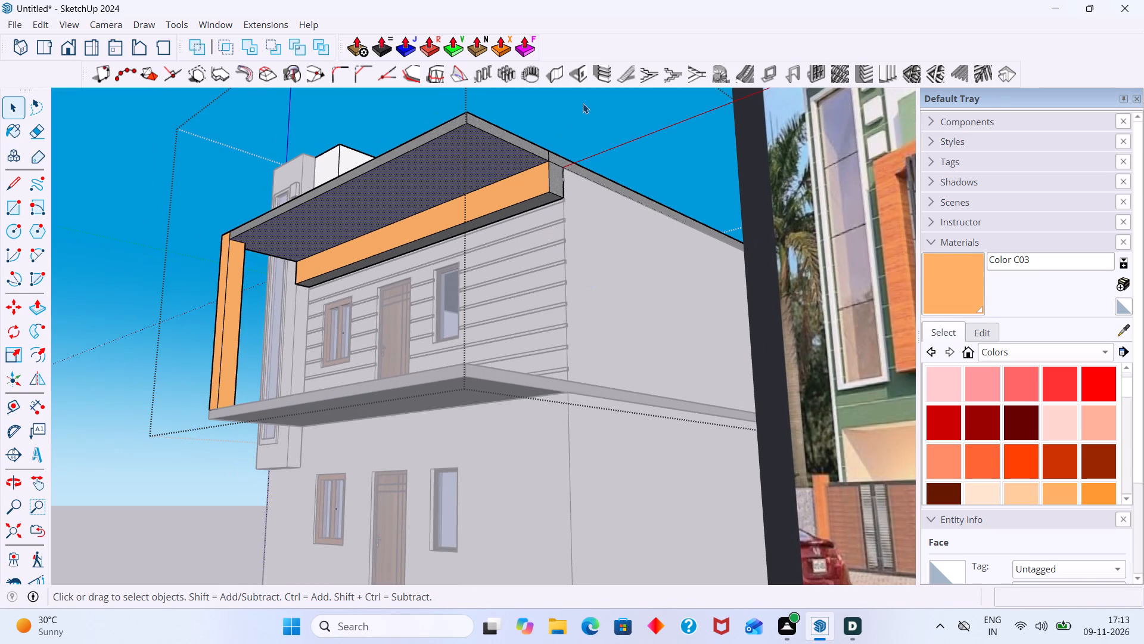
{"action": "left_click", "coordinate": [585, 104]}
Delete the leftover orange front face under the roof slab and the grey face behind it along the upper-floor wall.
{"action": "middle_click_drag", "start_coordinate": [561, 178], "coordinate": [942, 261]}
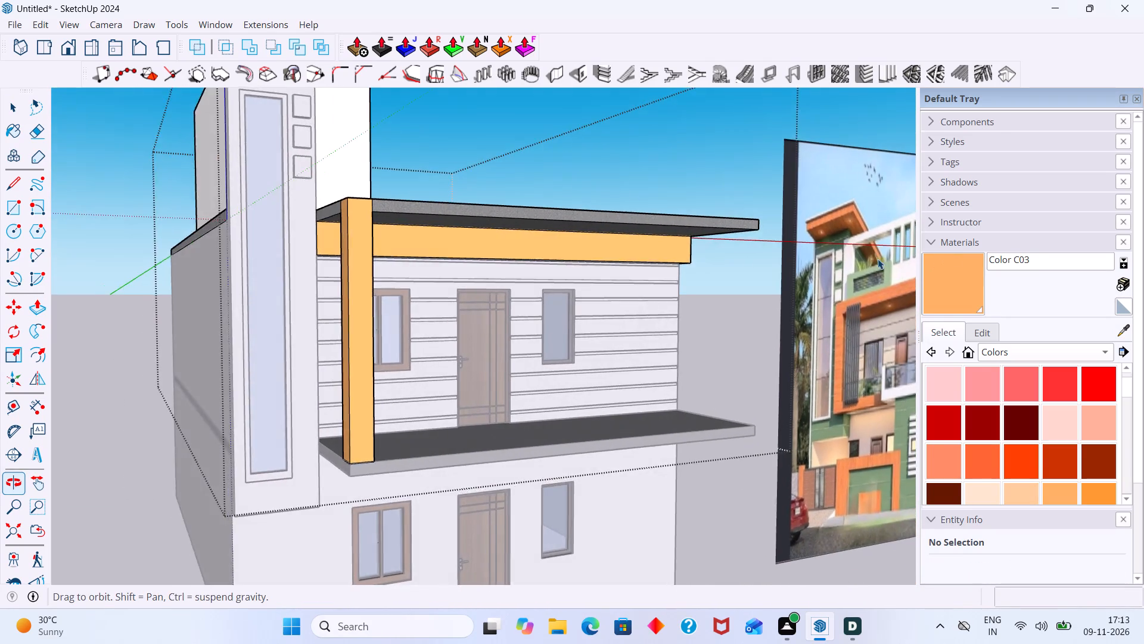
{"action": "scroll", "coordinate": [611, 255], "scroll_direction": "up", "scroll_amount": 2}
{"action": "middle_click_drag", "start_coordinate": [347, 261], "coordinate": [356, 317]}
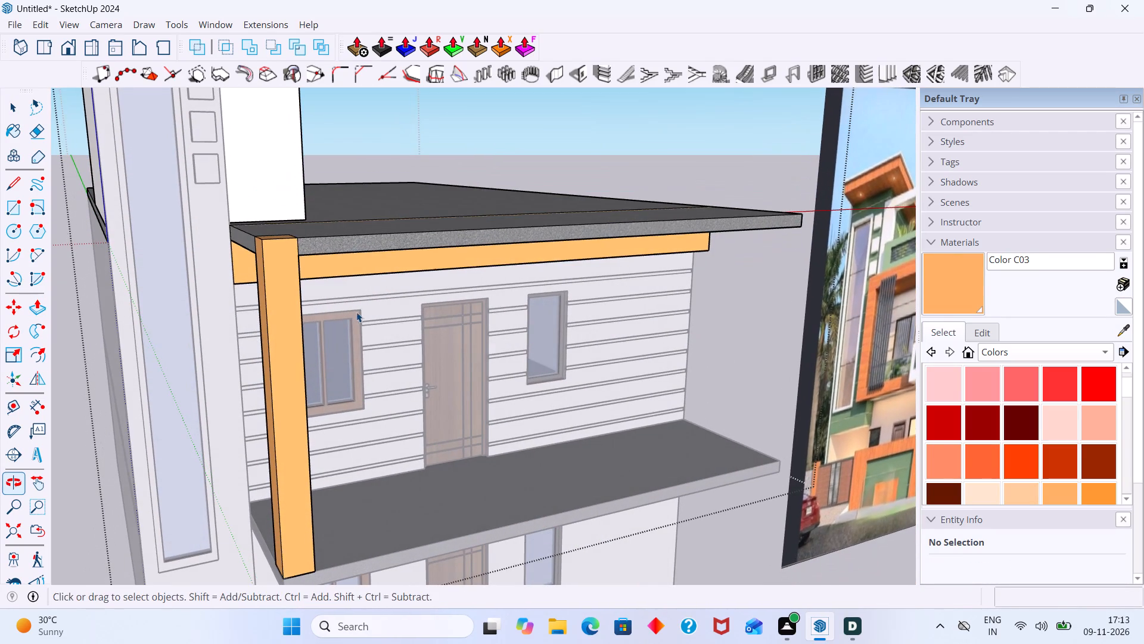
{"action": "middle_click_drag", "start_coordinate": [332, 262], "coordinate": [315, 290]}
{"action": "scroll", "coordinate": [311, 289], "scroll_direction": "up", "scroll_amount": 2}
{"action": "middle_click_drag", "start_coordinate": [310, 286], "coordinate": [252, 239]}
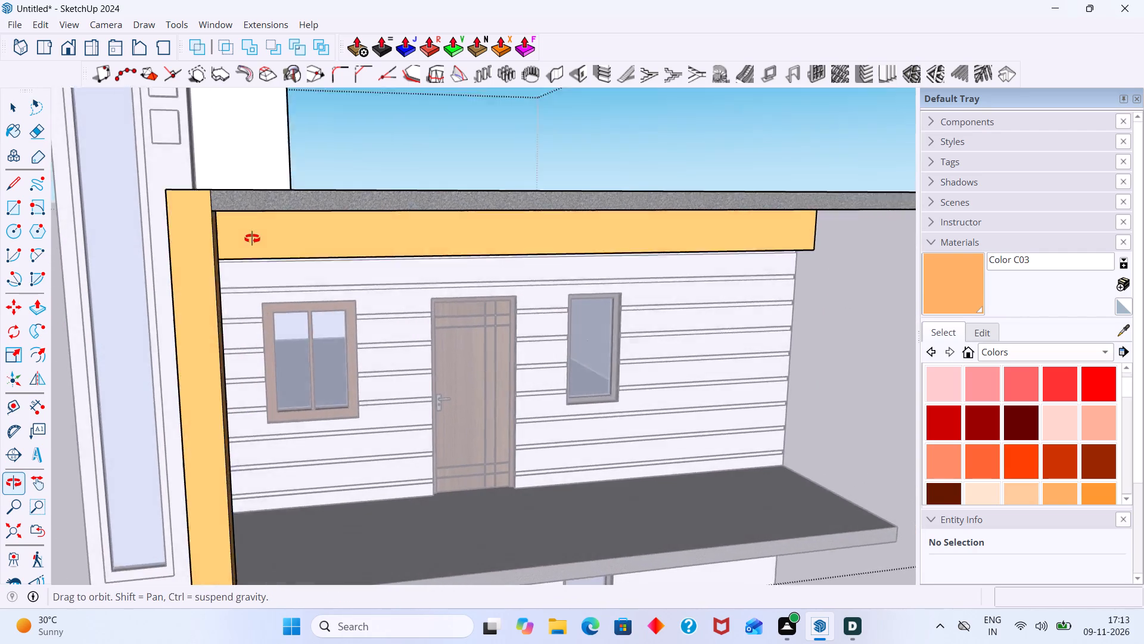
{"action": "middle_click_drag", "start_coordinate": [252, 239], "coordinate": [245, 224]}
{"action": "left_click", "coordinate": [308, 235]}
{"action": "key", "text": "Delete"}
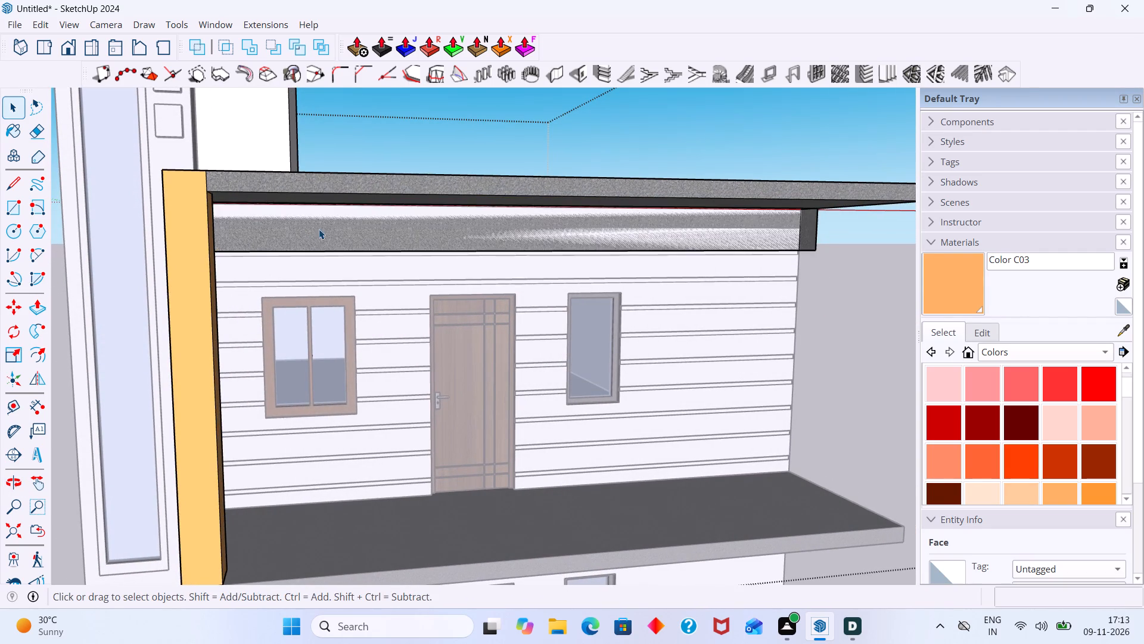
{"action": "middle_click_drag", "start_coordinate": [319, 229], "coordinate": [215, 221]}
{"action": "left_click", "coordinate": [455, 230]}
{"action": "key", "text": "Delete"}
{"action": "scroll", "coordinate": [476, 234], "scroll_direction": "down", "scroll_amount": 3}
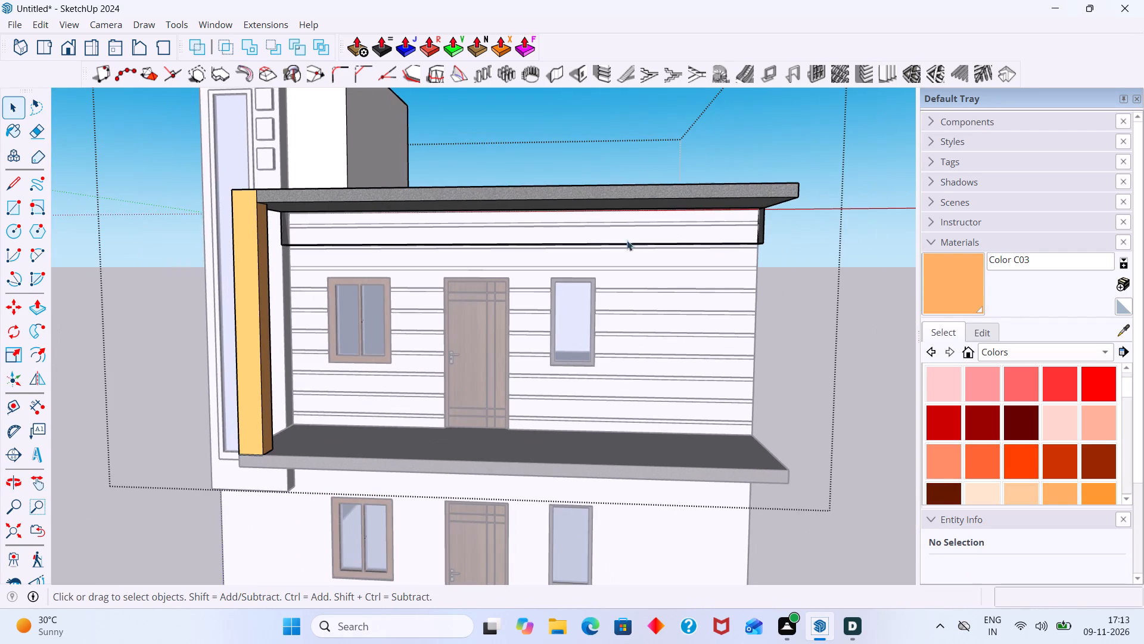
Delete the leftover band's end face, bottom strip and short edges at the wall corner farthest from the tower.
{"action": "middle_click_drag", "start_coordinate": [772, 230], "coordinate": [513, 252]}
{"action": "scroll", "coordinate": [711, 251], "scroll_direction": "up", "scroll_amount": 2}
{"action": "left_click", "coordinate": [632, 243]}
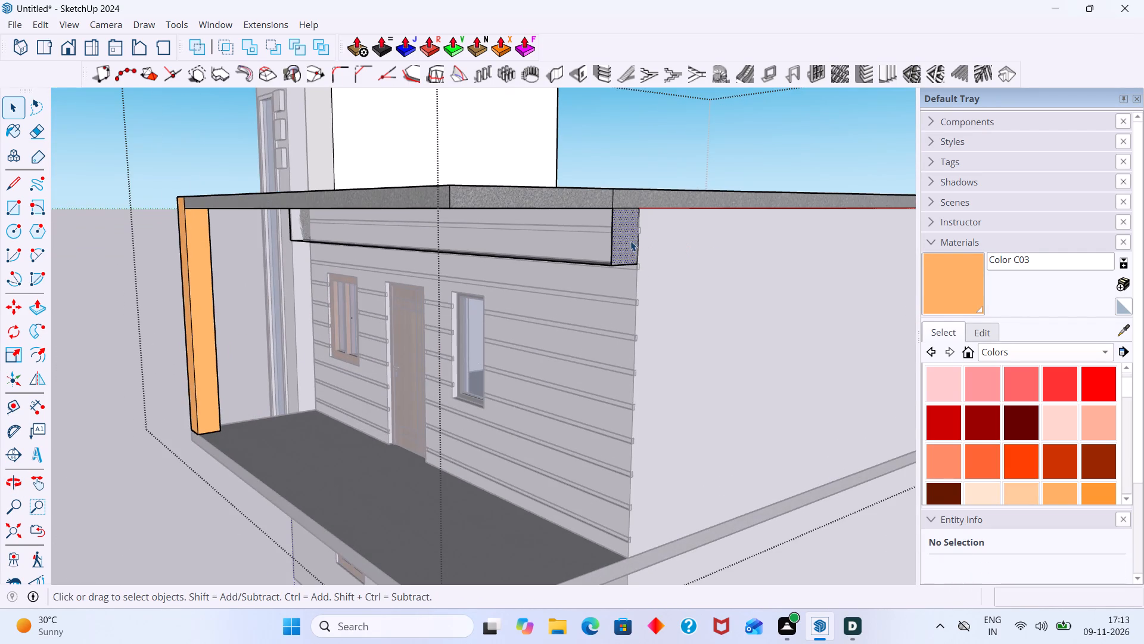
{"action": "key", "text": "Delete"}
{"action": "left_click", "coordinate": [613, 245]}
{"action": "key", "text": "Delete"}
{"action": "middle_click_drag", "start_coordinate": [614, 268], "coordinate": [610, 317]}
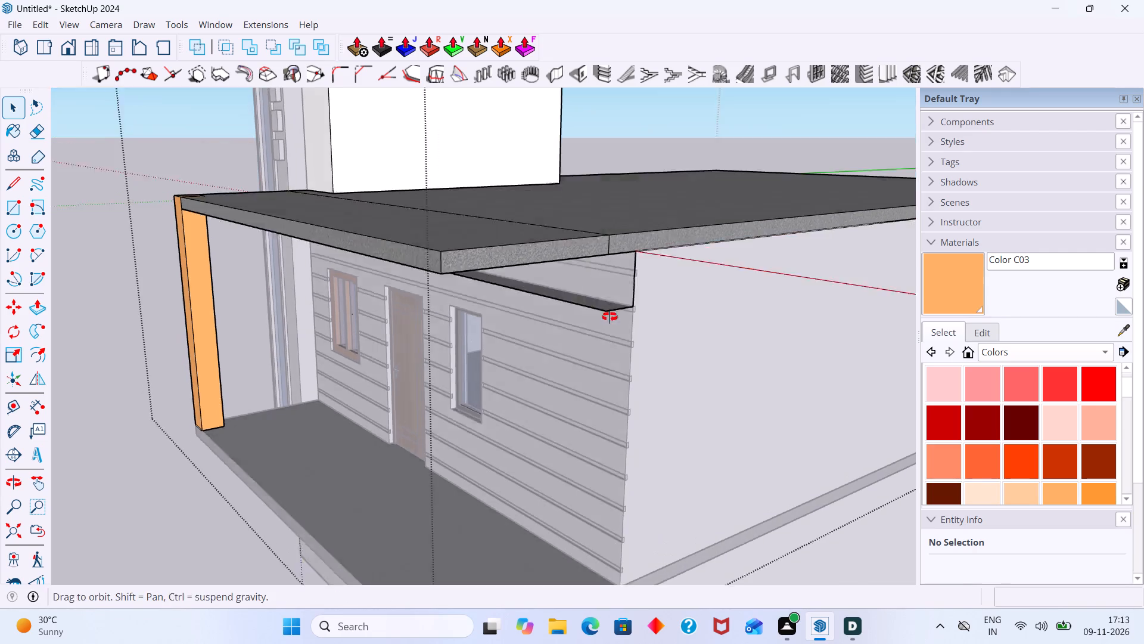
{"action": "middle_click_drag", "start_coordinate": [610, 317], "coordinate": [610, 318]}
{"action": "scroll", "coordinate": [611, 332], "scroll_direction": "up", "scroll_amount": 2}
{"action": "left_click", "coordinate": [607, 354]}
{"action": "key", "text": "Delete"}
{"action": "left_click", "coordinate": [618, 351]}
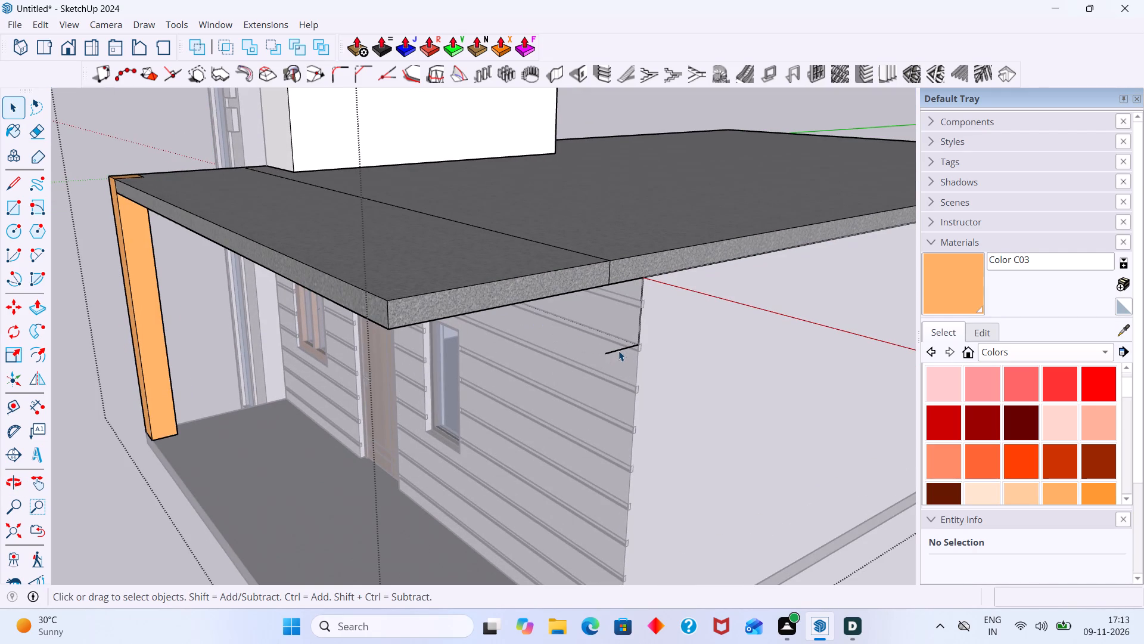
{"action": "key", "text": "Delete"}
{"action": "scroll", "coordinate": [625, 349], "scroll_direction": "down", "scroll_amount": 3}
{"action": "middle_click_drag", "start_coordinate": [623, 343], "coordinate": [640, 303]}
{"action": "scroll", "coordinate": [688, 248], "scroll_direction": "up", "scroll_amount": 4}
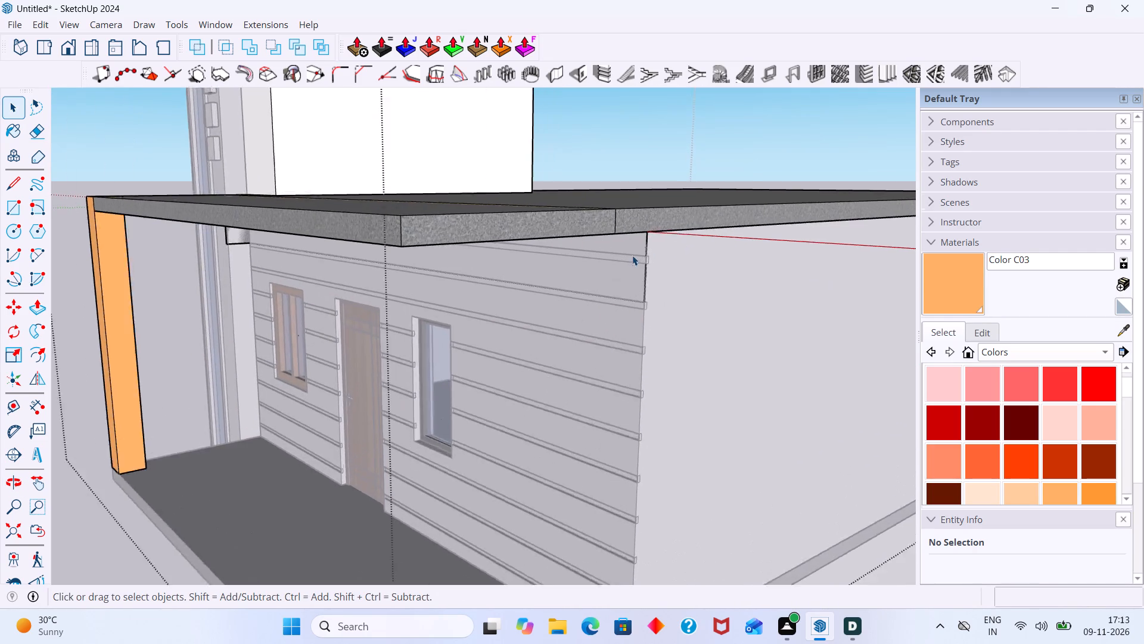
{"action": "scroll", "coordinate": [632, 255], "scroll_direction": "up", "scroll_amount": 12}
{"action": "left_click", "coordinate": [659, 246]}
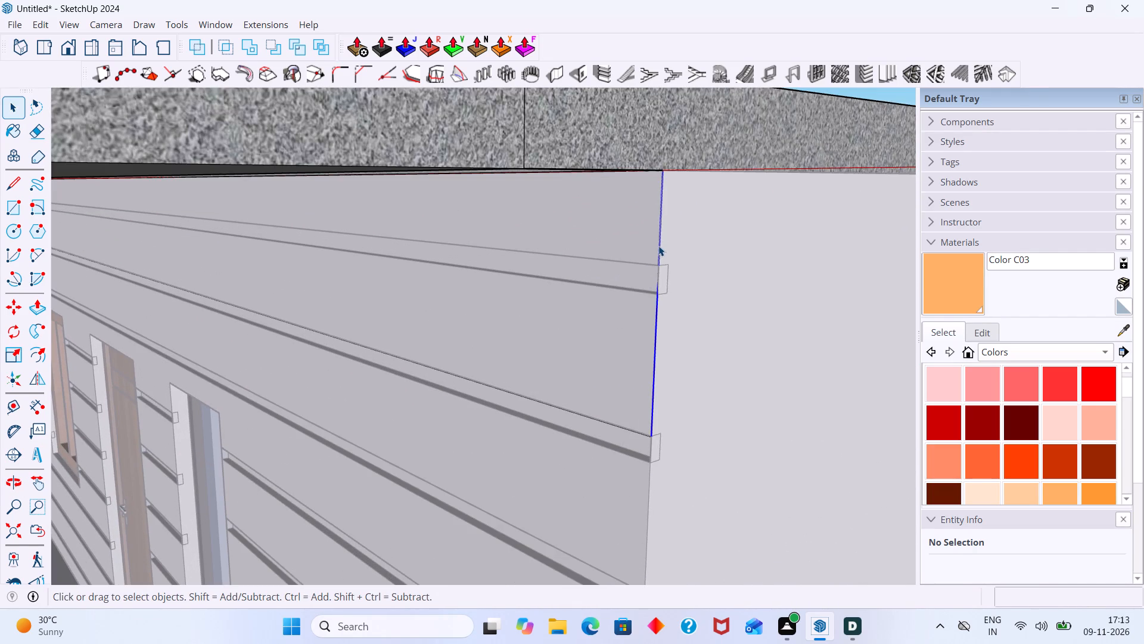
{"action": "key", "text": "Delete"}
Delete the leftover band's remaining end face and short edges beside the tower, under the roof slab.
{"action": "scroll", "coordinate": [657, 249], "scroll_direction": "down", "scroll_amount": 10}
{"action": "middle_click_drag", "start_coordinate": [446, 277], "coordinate": [513, 248]}
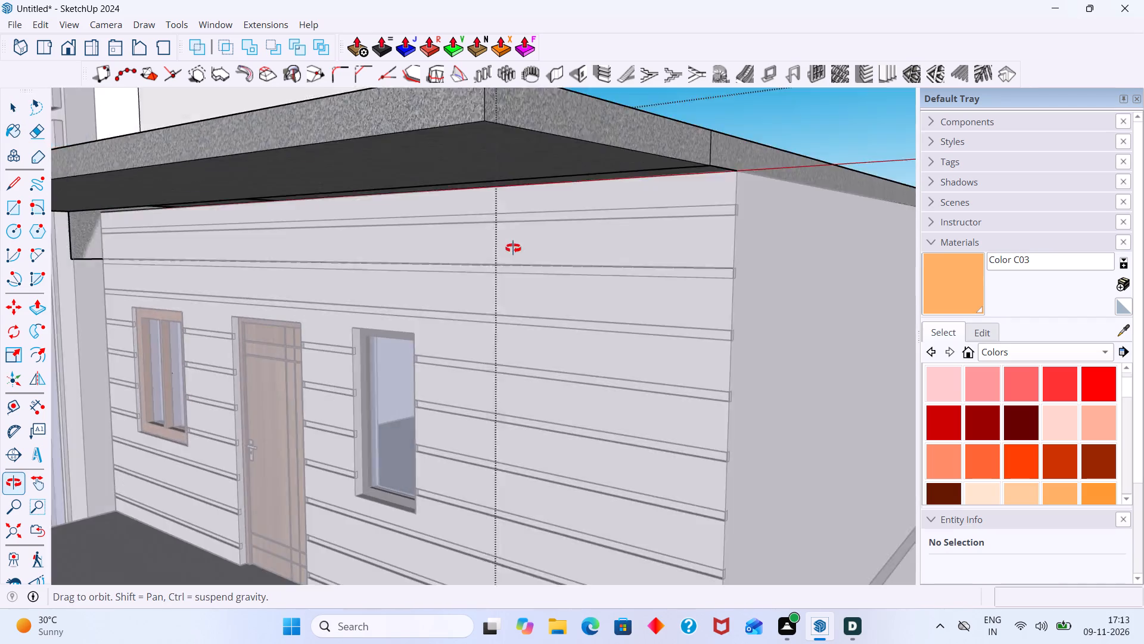
{"action": "middle_click_drag", "start_coordinate": [513, 248], "coordinate": [557, 223]}
{"action": "scroll", "coordinate": [164, 280], "scroll_direction": "down", "scroll_amount": 3}
{"action": "middle_click_drag", "start_coordinate": [191, 287], "coordinate": [428, 338], "text": "shift"}
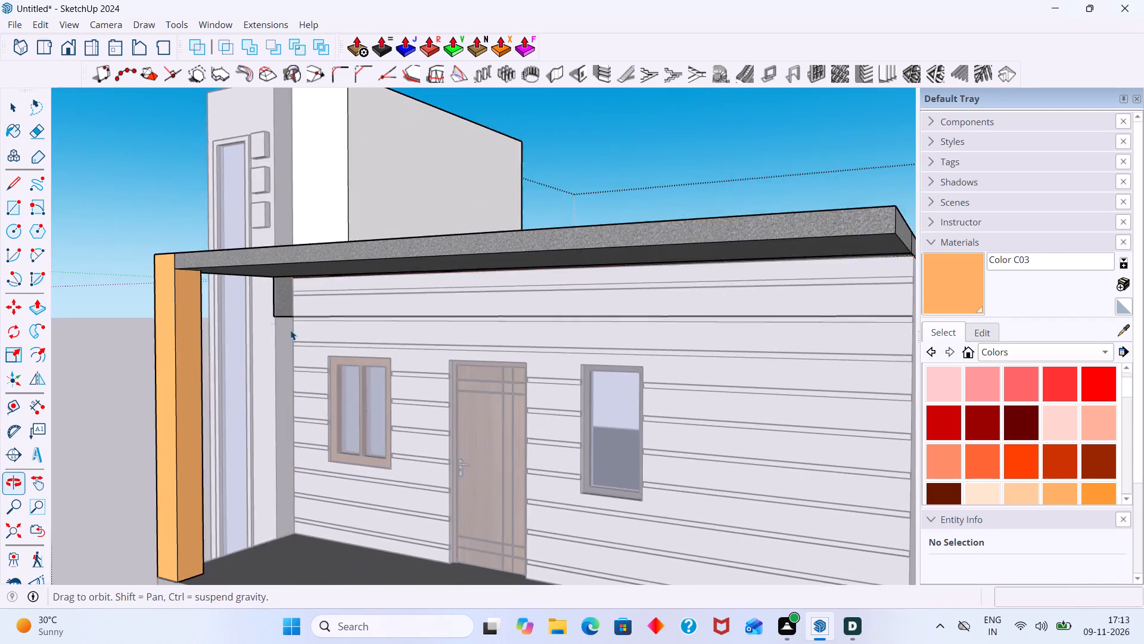
{"action": "scroll", "coordinate": [269, 318], "scroll_direction": "up", "scroll_amount": 6}
{"action": "left_click", "coordinate": [273, 298]}
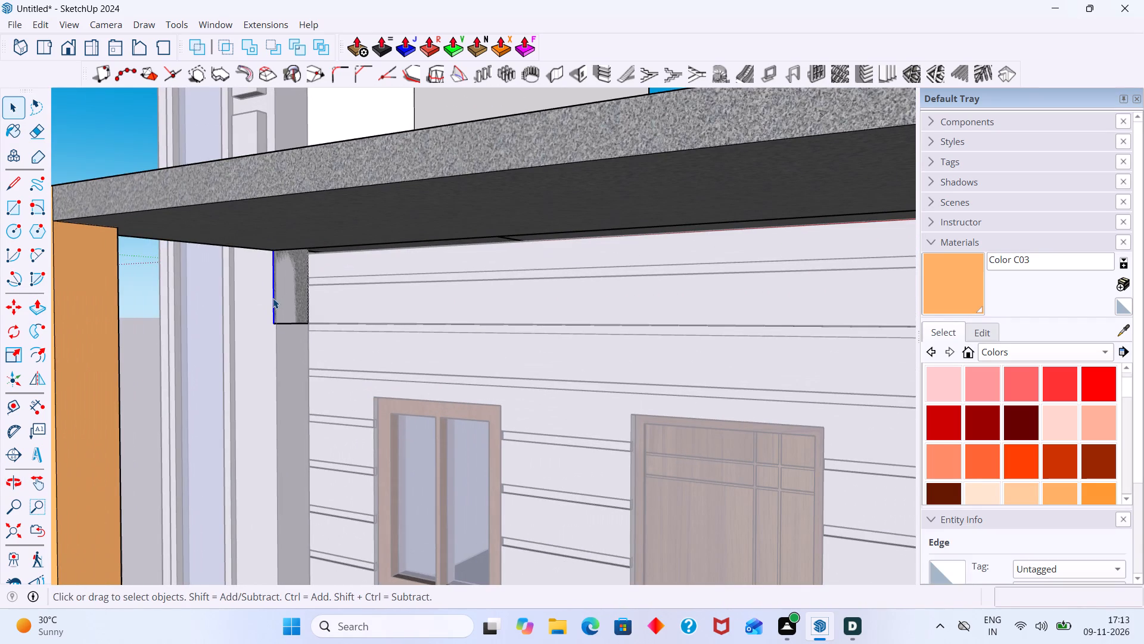
{"action": "key", "text": "Delete"}
{"action": "left_click", "coordinate": [300, 322]}
{"action": "key", "text": "Delete"}
{"action": "left_click", "coordinate": [307, 314]}
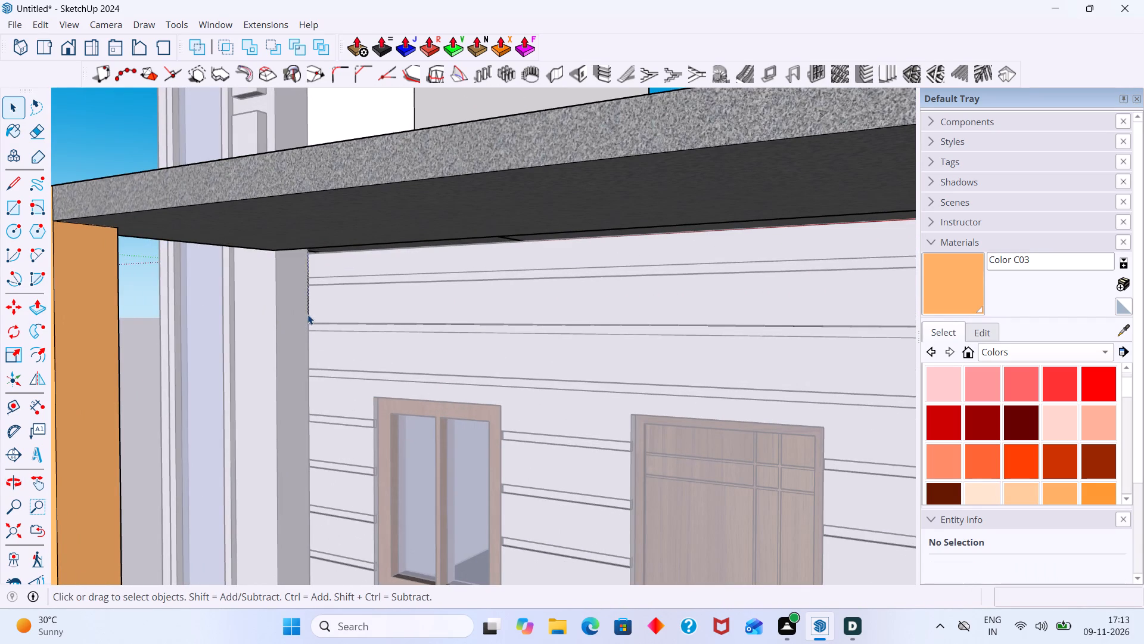
{"action": "key", "text": "Delete"}
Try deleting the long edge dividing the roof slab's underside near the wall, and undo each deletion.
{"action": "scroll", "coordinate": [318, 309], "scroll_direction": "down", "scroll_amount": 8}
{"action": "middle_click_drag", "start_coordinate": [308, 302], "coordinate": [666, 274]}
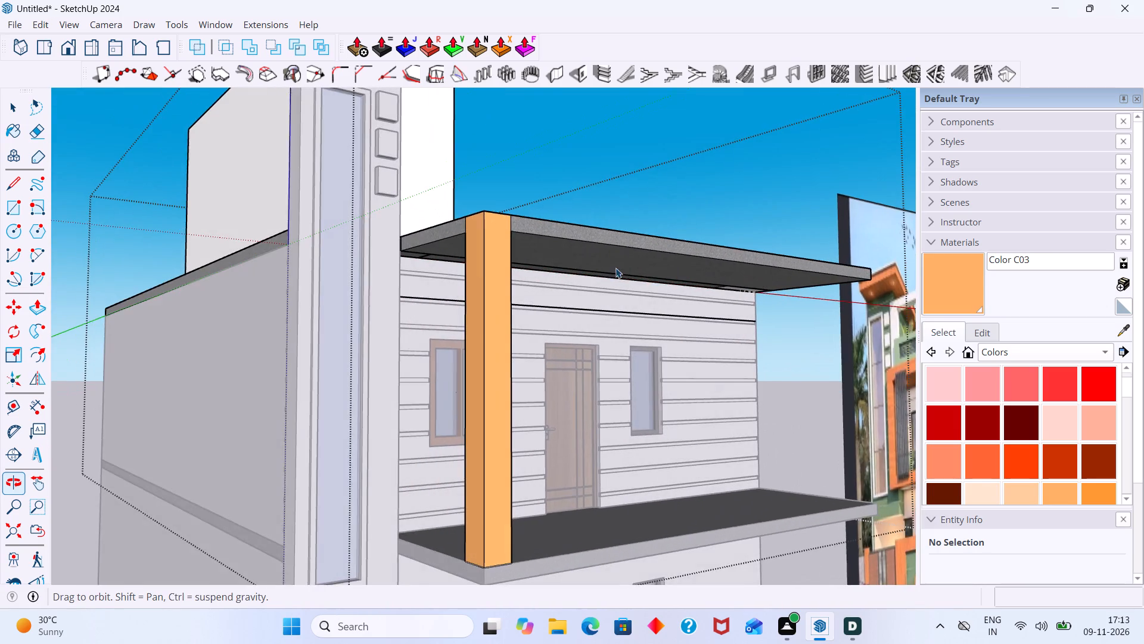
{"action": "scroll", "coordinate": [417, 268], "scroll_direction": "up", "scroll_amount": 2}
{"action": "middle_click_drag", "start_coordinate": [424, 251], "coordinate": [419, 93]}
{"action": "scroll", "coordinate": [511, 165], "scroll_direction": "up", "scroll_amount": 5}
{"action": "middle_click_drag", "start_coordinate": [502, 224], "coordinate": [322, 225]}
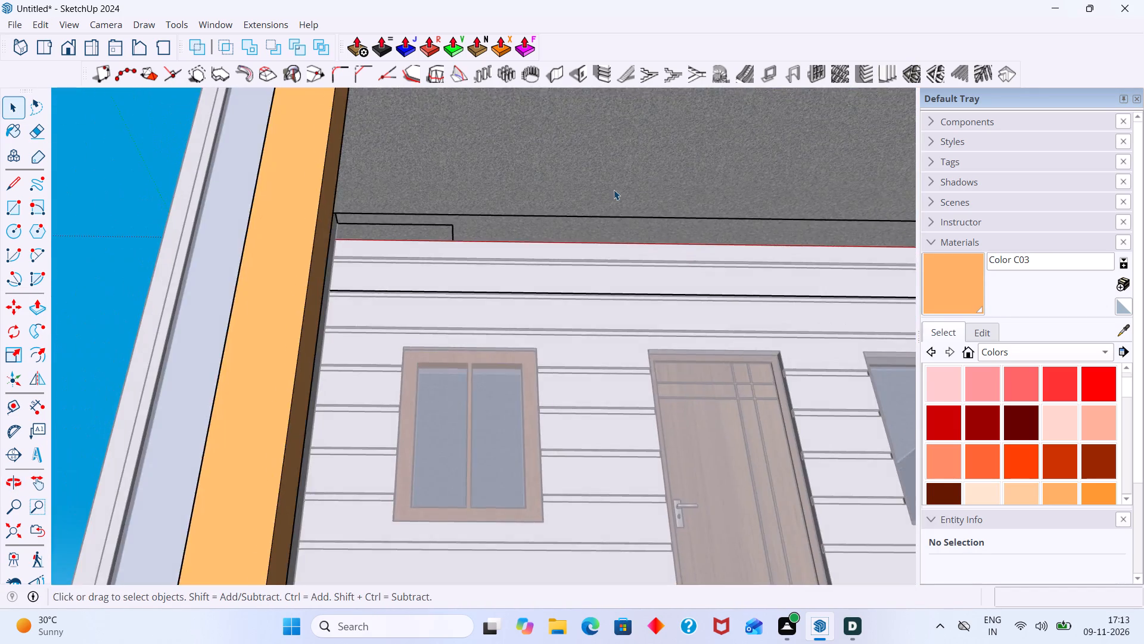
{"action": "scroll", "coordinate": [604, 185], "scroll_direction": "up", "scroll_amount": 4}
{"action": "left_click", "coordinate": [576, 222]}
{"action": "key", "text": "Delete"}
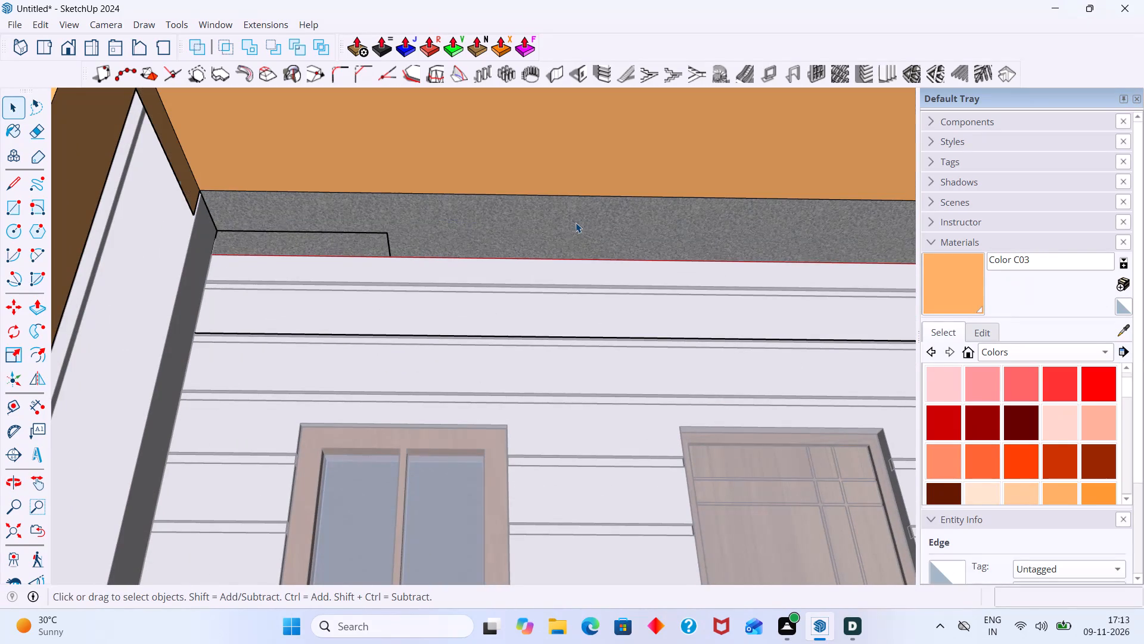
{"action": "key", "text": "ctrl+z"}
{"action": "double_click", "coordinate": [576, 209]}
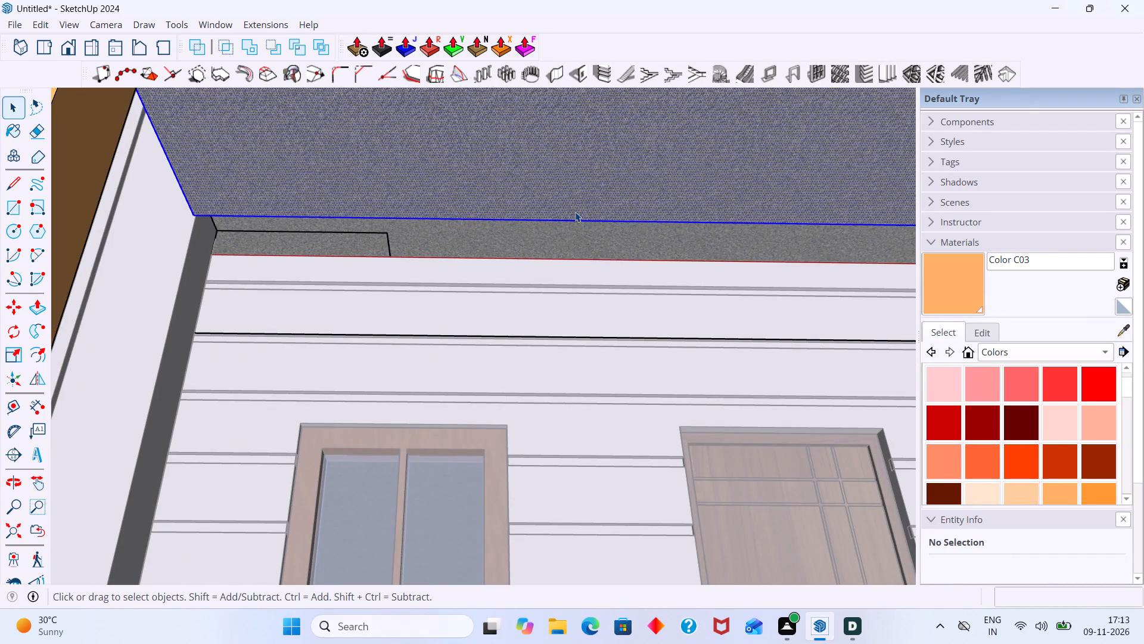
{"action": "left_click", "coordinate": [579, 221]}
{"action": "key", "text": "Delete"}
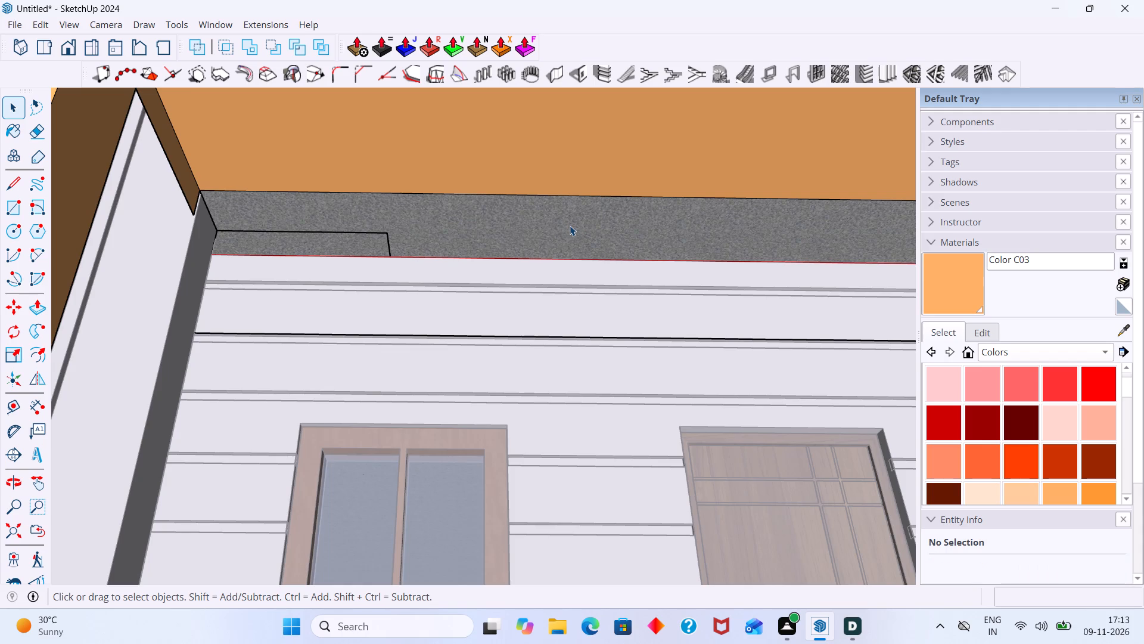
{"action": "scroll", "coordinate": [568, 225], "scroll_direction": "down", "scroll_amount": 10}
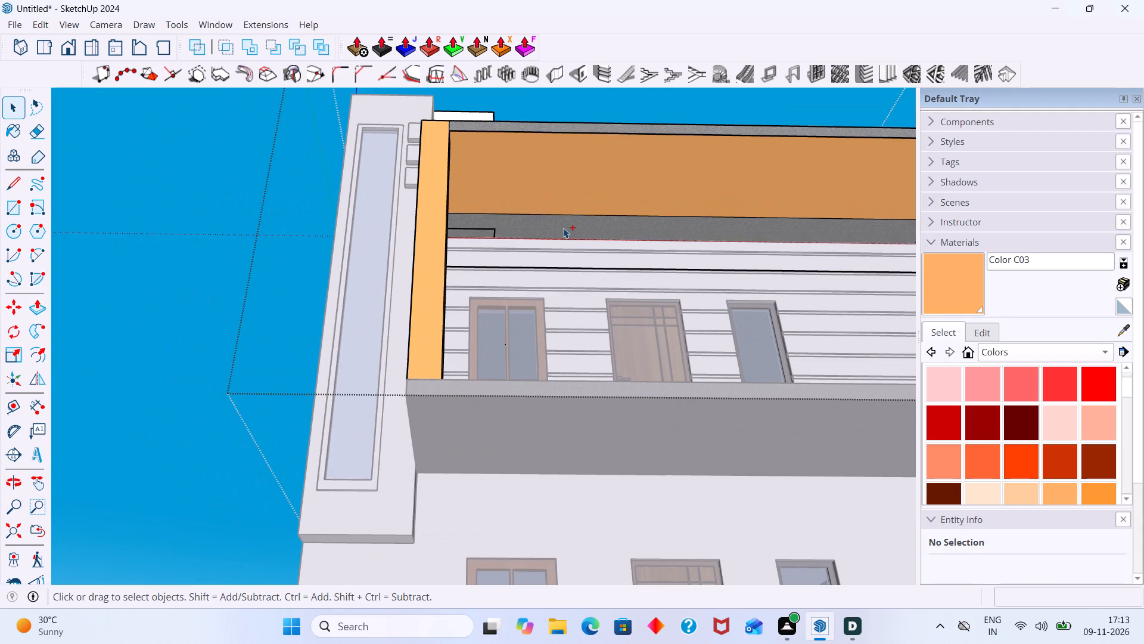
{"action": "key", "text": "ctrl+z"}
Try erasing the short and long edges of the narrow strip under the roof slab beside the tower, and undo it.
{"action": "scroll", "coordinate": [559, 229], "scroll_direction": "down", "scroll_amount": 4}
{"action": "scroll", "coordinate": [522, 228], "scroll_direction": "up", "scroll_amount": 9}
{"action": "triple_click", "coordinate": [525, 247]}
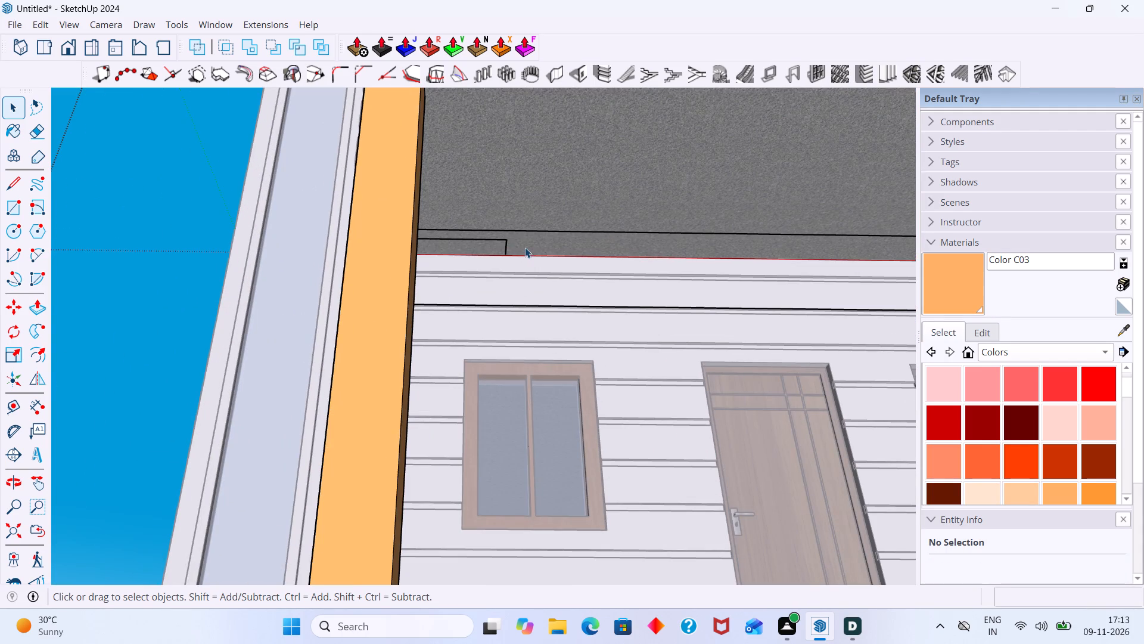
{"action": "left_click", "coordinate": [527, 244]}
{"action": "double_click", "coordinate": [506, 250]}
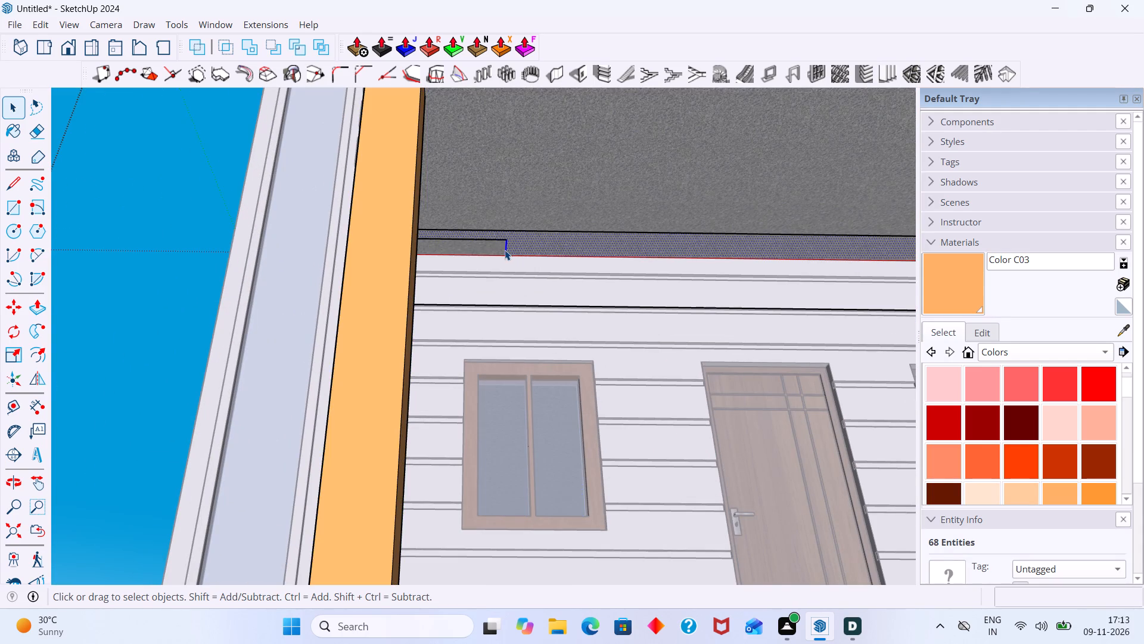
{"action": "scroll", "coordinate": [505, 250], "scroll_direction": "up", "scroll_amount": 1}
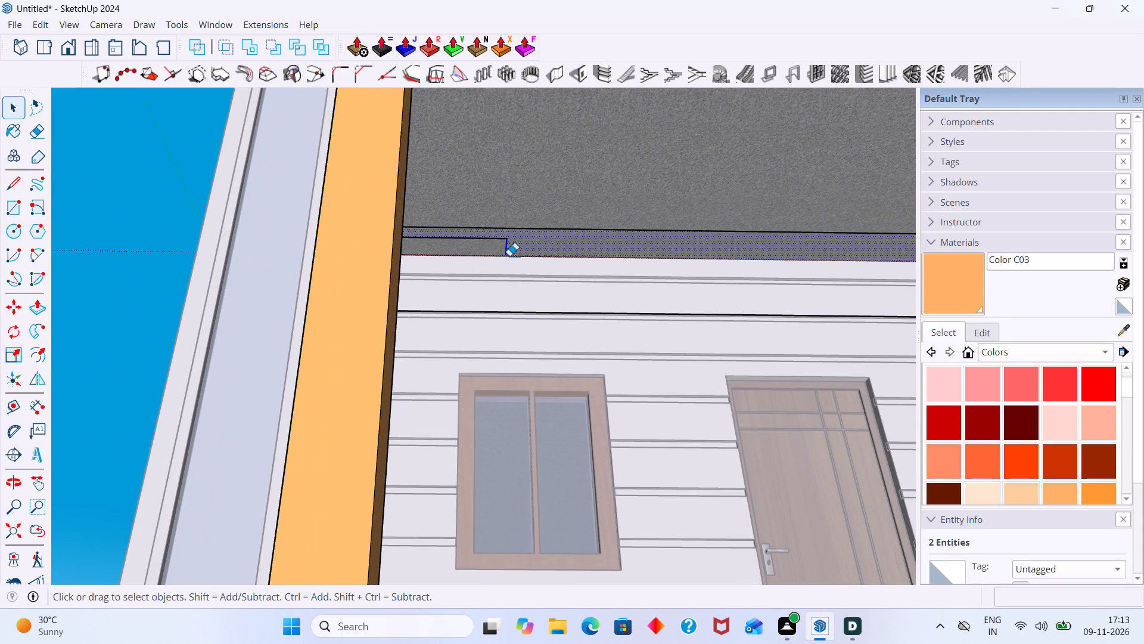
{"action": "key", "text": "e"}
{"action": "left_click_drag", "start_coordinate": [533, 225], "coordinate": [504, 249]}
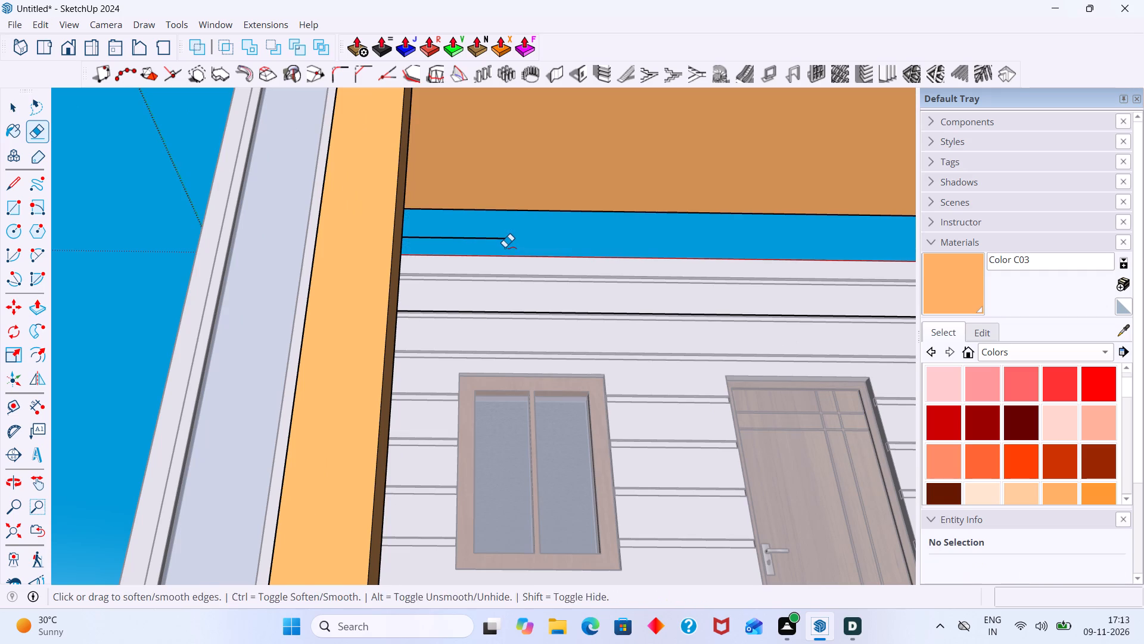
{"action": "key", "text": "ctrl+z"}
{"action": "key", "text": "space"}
Push the narrow step face on the roof slab's underside 1' back to the upper-floor wall, and leave the group.
{"action": "scroll", "coordinate": [503, 247], "scroll_direction": "down", "scroll_amount": 16}
{"action": "middle_click_drag", "start_coordinate": [562, 237], "coordinate": [562, 265]}
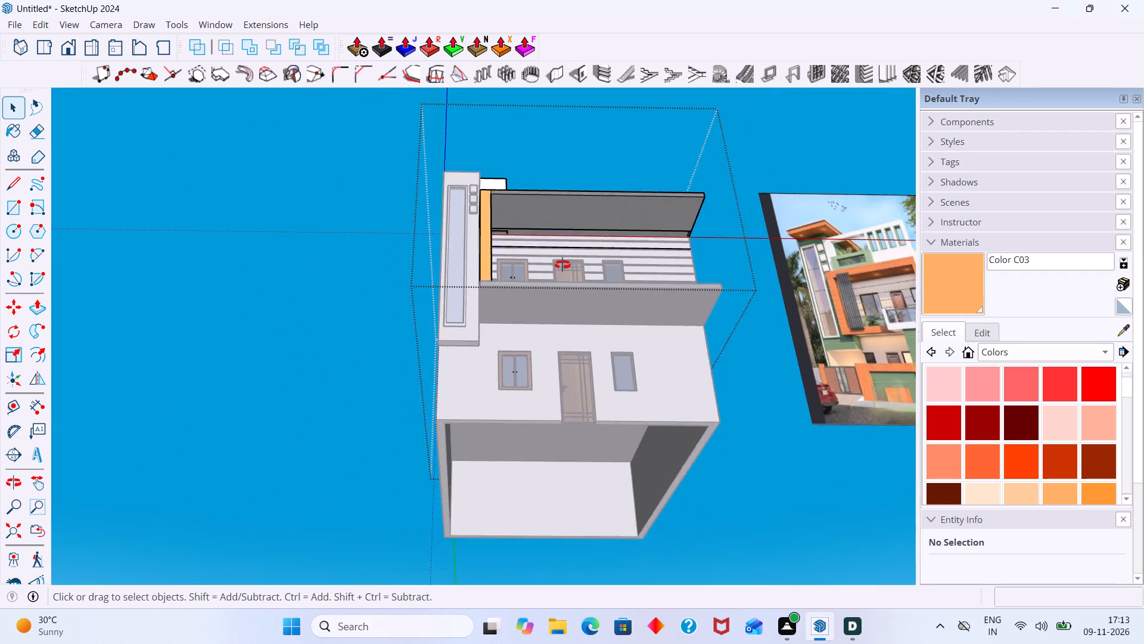
{"action": "middle_click_drag", "start_coordinate": [562, 265], "coordinate": [550, 342]}
{"action": "scroll", "coordinate": [677, 241], "scroll_direction": "up", "scroll_amount": 18}
{"action": "middle_click_drag", "start_coordinate": [701, 237], "coordinate": [694, 194]}
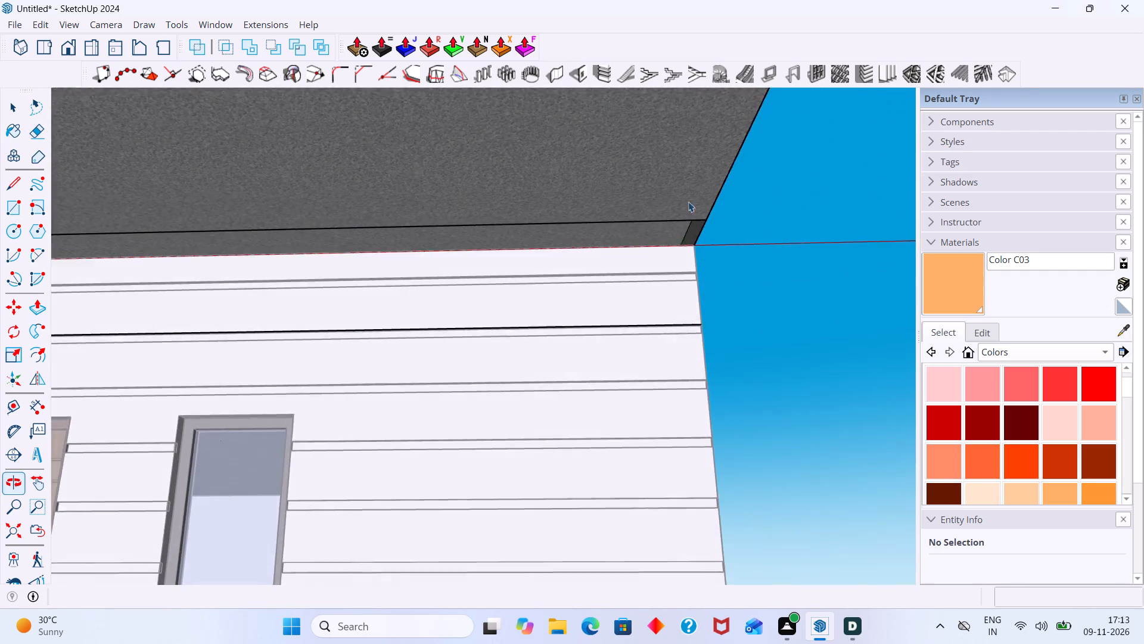
{"action": "scroll", "coordinate": [680, 236], "scroll_direction": "up", "scroll_amount": 7}
{"action": "middle_click_drag", "start_coordinate": [707, 215], "coordinate": [991, 70]}
{"action": "middle_click_drag", "start_coordinate": [589, 181], "coordinate": [865, 206]}
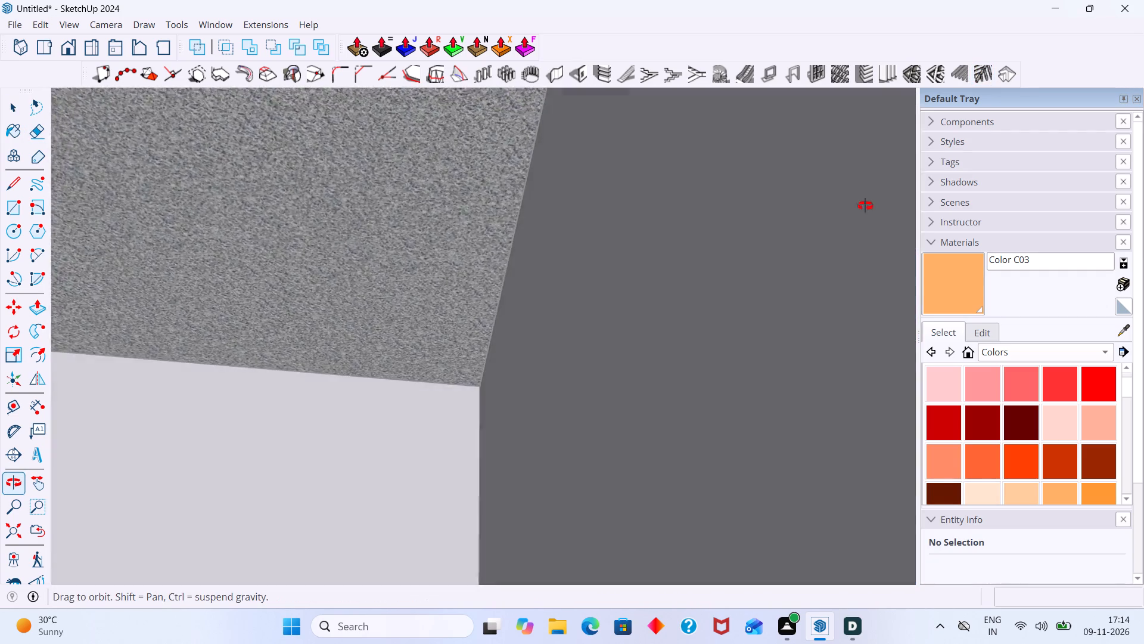
{"action": "middle_click_drag", "start_coordinate": [865, 206], "coordinate": [756, 212]}
{"action": "scroll", "coordinate": [602, 267], "scroll_direction": "up", "scroll_amount": 4}
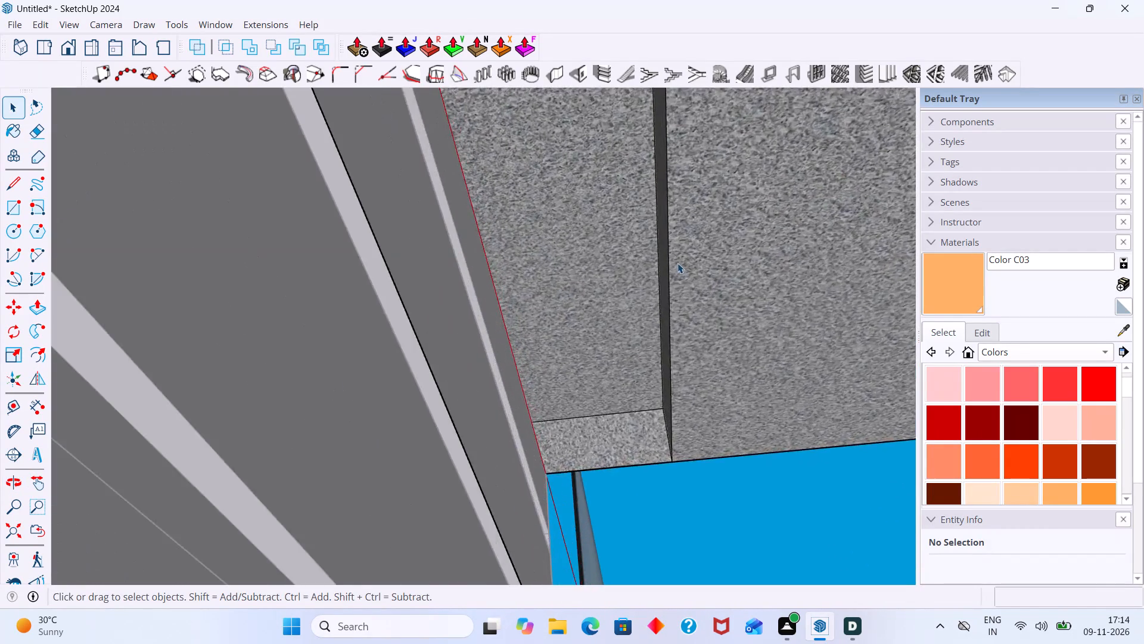
{"action": "scroll", "coordinate": [677, 263], "scroll_direction": "up", "scroll_amount": 5}
{"action": "middle_click_drag", "start_coordinate": [664, 272], "coordinate": [694, 262]}
{"action": "scroll", "coordinate": [697, 267], "scroll_direction": "up", "scroll_amount": 2}
{"action": "left_click", "coordinate": [697, 267]}
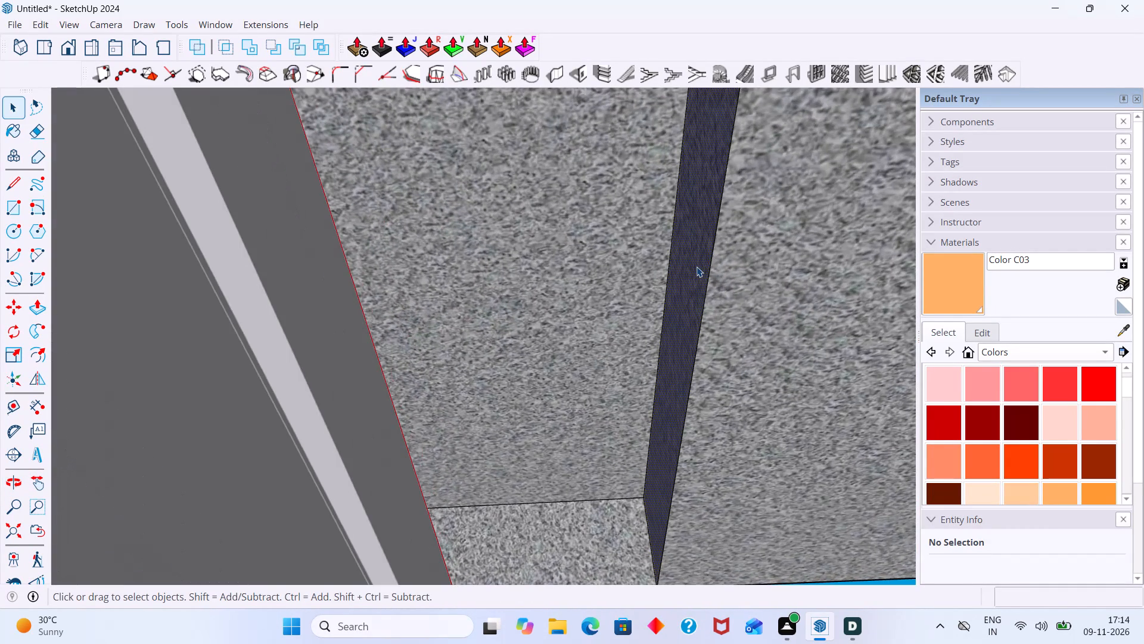
{"action": "key", "text": "p"}
{"action": "left_click", "coordinate": [693, 267]}
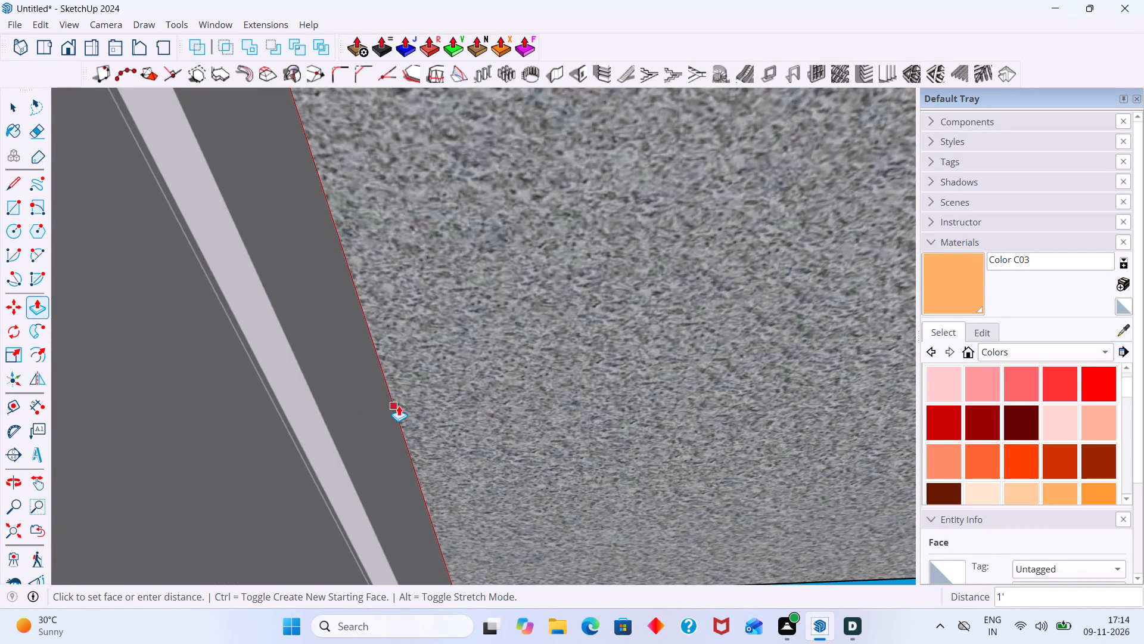
{"action": "left_click", "coordinate": [394, 408]}
{"action": "scroll", "coordinate": [401, 400], "scroll_direction": "down", "scroll_amount": 20}
{"action": "scroll", "coordinate": [401, 400], "scroll_direction": "down", "scroll_amount": 8}
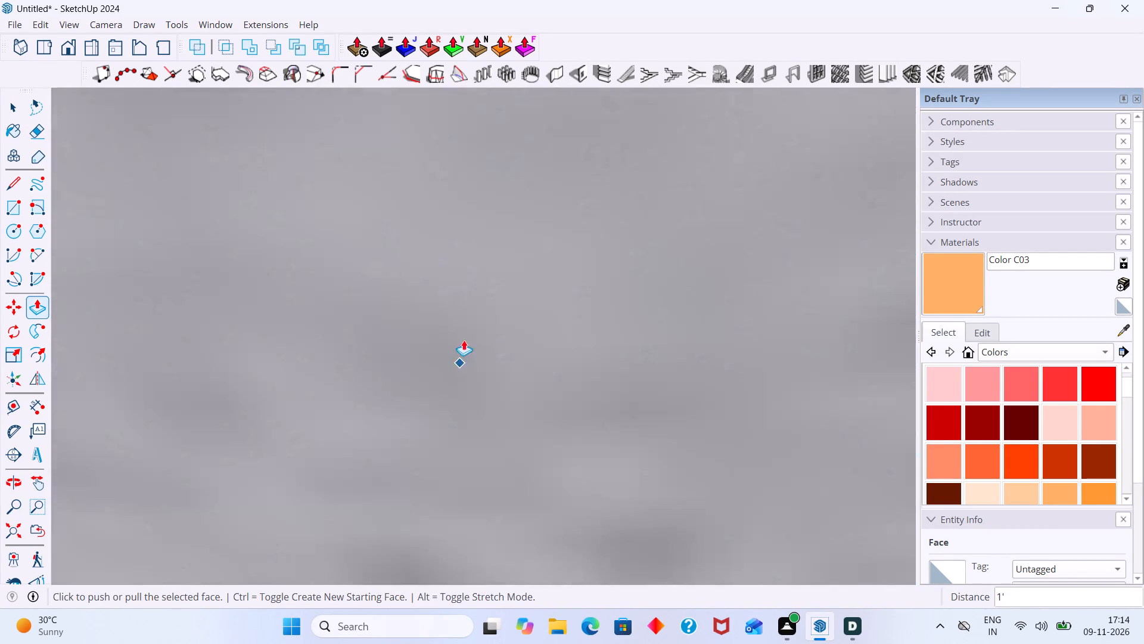
{"action": "scroll", "coordinate": [464, 340], "scroll_direction": "down", "scroll_amount": 20}
{"action": "scroll", "coordinate": [464, 340], "scroll_direction": "down", "scroll_amount": 20}
{"action": "scroll", "coordinate": [464, 340], "scroll_direction": "down", "scroll_amount": 7}
{"action": "middle_click_drag", "start_coordinate": [272, 411], "coordinate": [272, 426]}
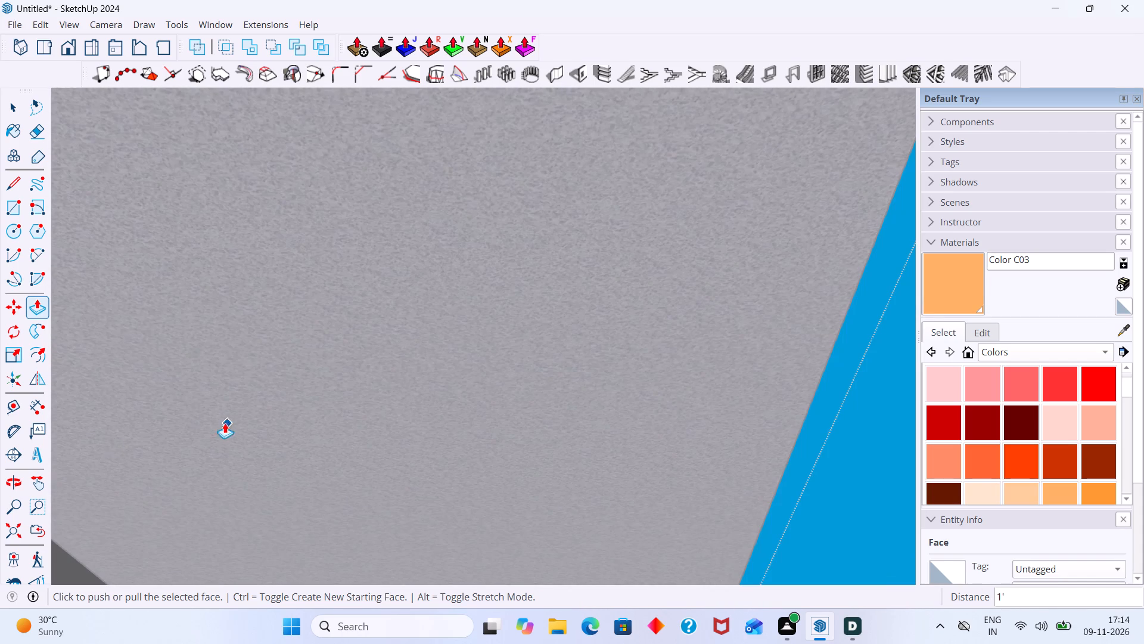
{"action": "left_click", "coordinate": [17, 525]}
{"action": "scroll", "coordinate": [207, 450], "scroll_direction": "down", "scroll_amount": 4}
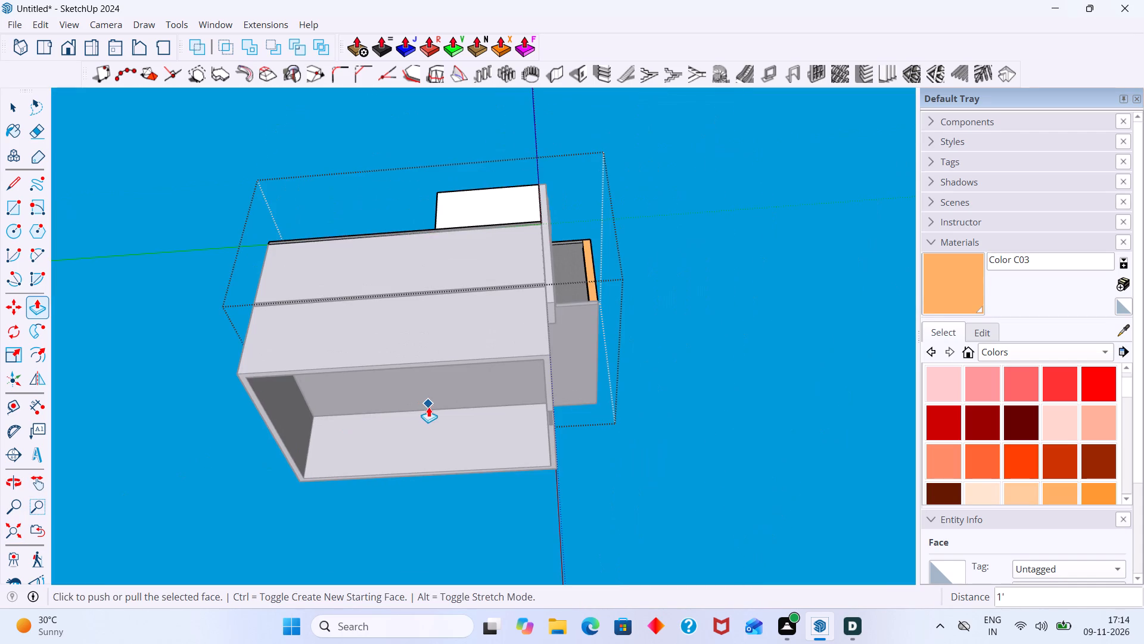
{"action": "key", "text": "space"}
{"action": "left_click", "coordinate": [735, 333]}
Open the roof group and delete the long edge dividing the slab's top face from its projecting front part.
{"action": "middle_click_drag", "start_coordinate": [624, 320], "coordinate": [116, 473]}
{"action": "middle_click_drag", "start_coordinate": [511, 247], "coordinate": [436, 330]}
{"action": "scroll", "coordinate": [421, 243], "scroll_direction": "up", "scroll_amount": 2}
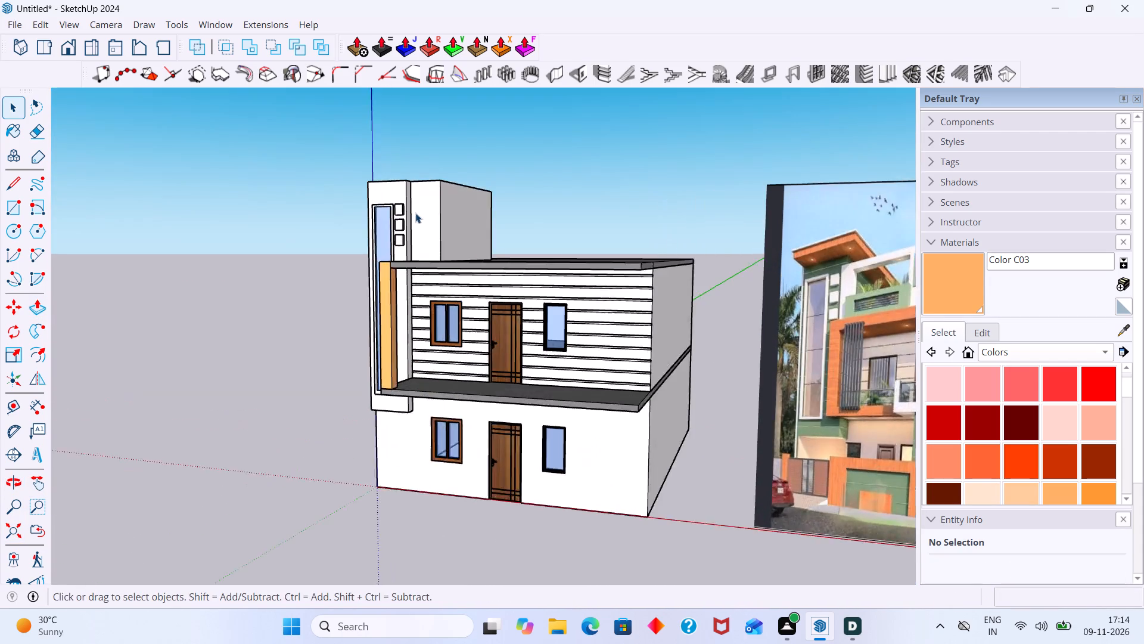
{"action": "scroll", "coordinate": [415, 213], "scroll_direction": "up", "scroll_amount": 3}
{"action": "middle_click_drag", "start_coordinate": [430, 237], "coordinate": [446, 309]}
{"action": "scroll", "coordinate": [451, 304], "scroll_direction": "down", "scroll_amount": 2}
{"action": "middle_click_drag", "start_coordinate": [446, 286], "coordinate": [459, 379]}
{"action": "scroll", "coordinate": [531, 315], "scroll_direction": "up", "scroll_amount": 5}
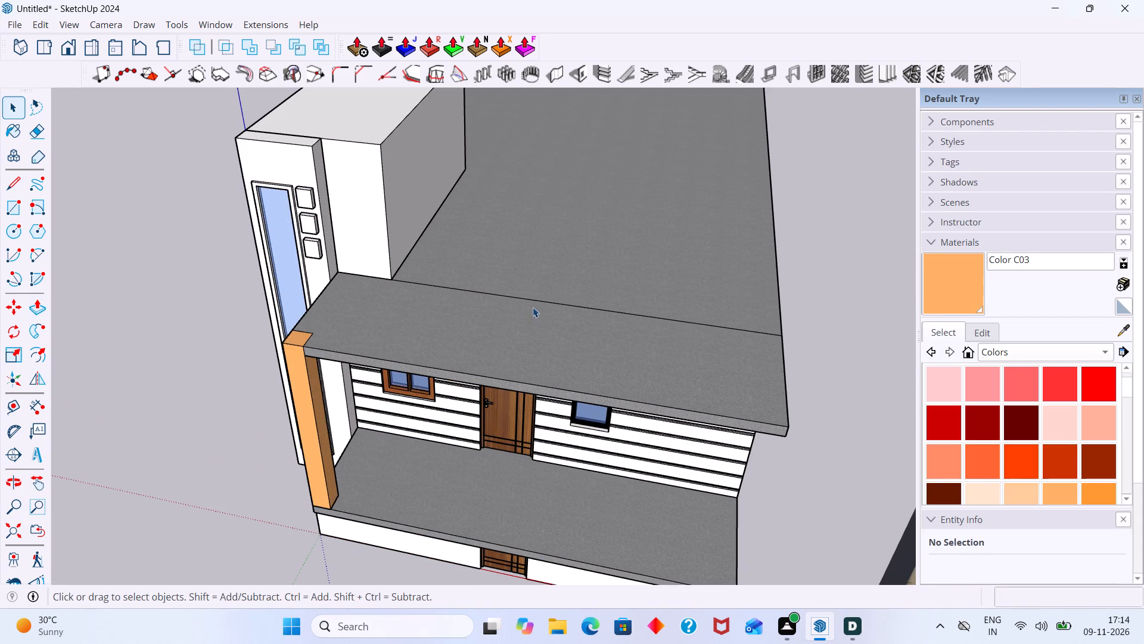
{"action": "left_click", "coordinate": [533, 302]}
{"action": "scroll", "coordinate": [536, 297], "scroll_direction": "up", "scroll_amount": 2}
{"action": "double_click", "coordinate": [536, 296]}
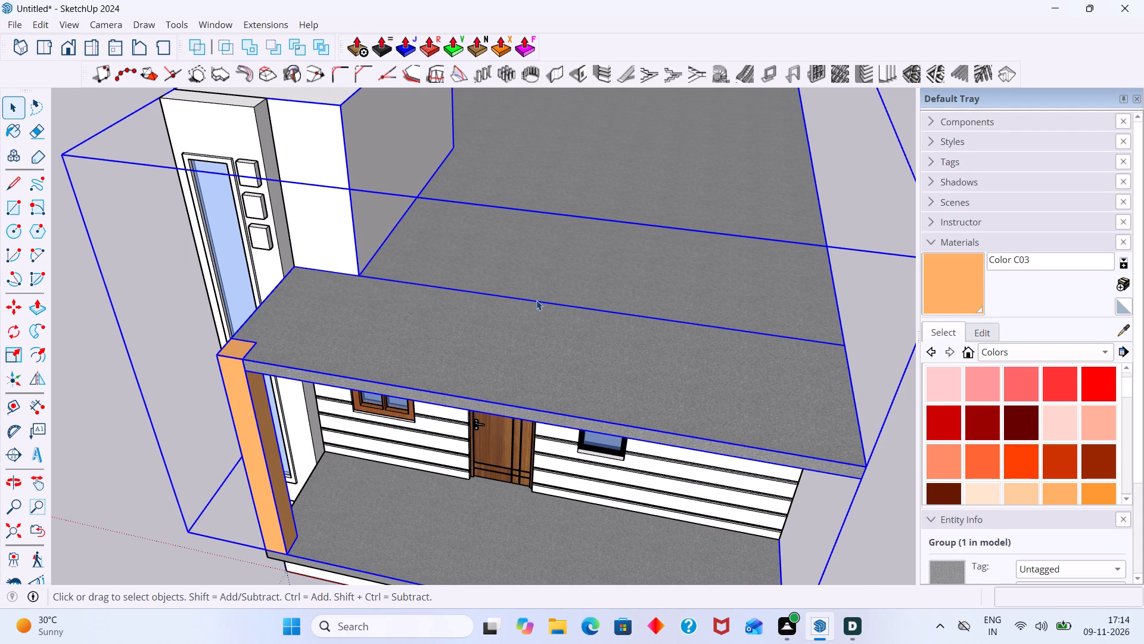
{"action": "double_click", "coordinate": [536, 300]}
{"action": "scroll", "coordinate": [539, 308], "scroll_direction": "up", "scroll_amount": 1}
{"action": "left_click", "coordinate": [539, 304]}
{"action": "left_click", "coordinate": [539, 301]}
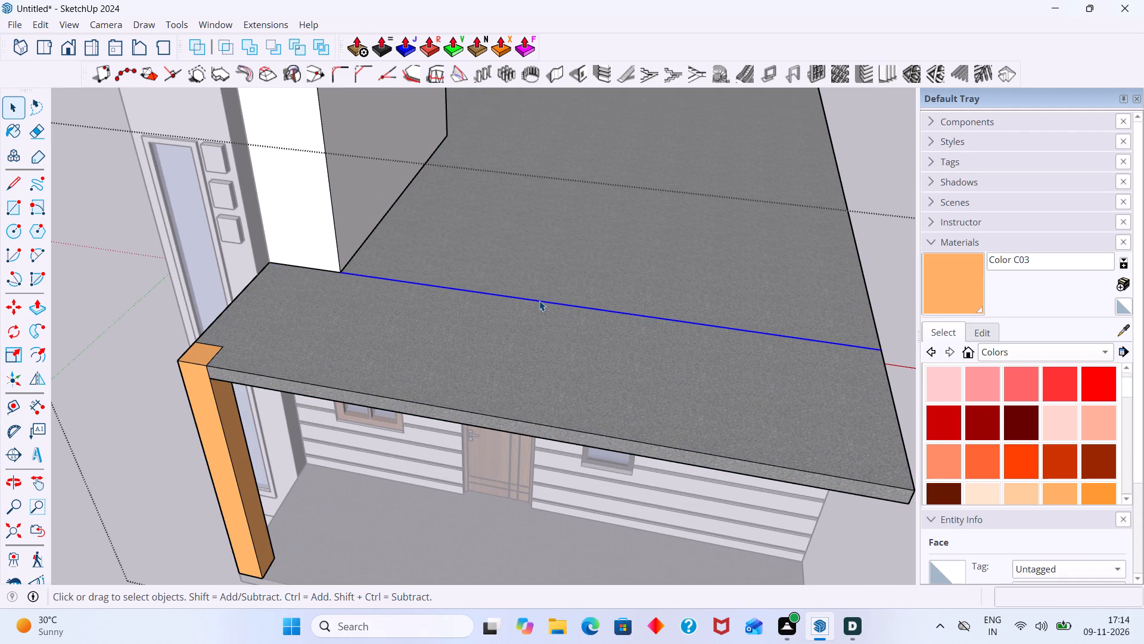
{"action": "key", "text": "Delete"}
Examine the roof slab's underside and top, and its junction with the orange corner post, from several angles.
{"action": "scroll", "coordinate": [541, 303], "scroll_direction": "down", "scroll_amount": 3}
{"action": "middle_click_drag", "start_coordinate": [532, 312], "coordinate": [527, 7]}
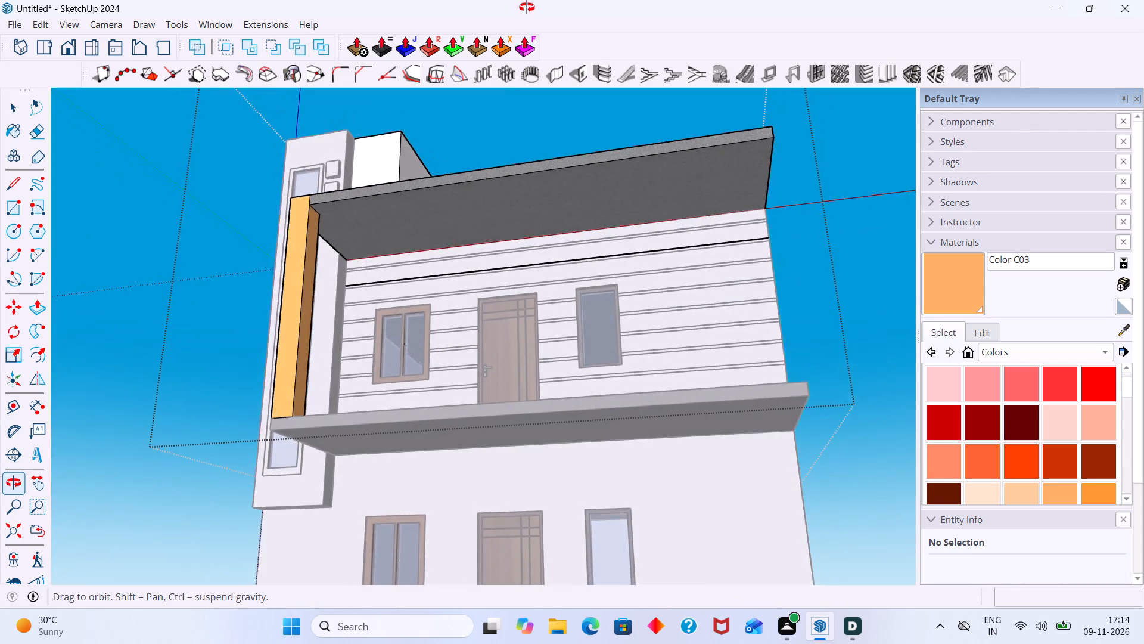
{"action": "middle_click_drag", "start_coordinate": [527, 7], "coordinate": [527, 7]}
{"action": "scroll", "coordinate": [484, 113], "scroll_direction": "up", "scroll_amount": 3}
{"action": "middle_click_drag", "start_coordinate": [310, 188], "coordinate": [592, 381]}
{"action": "scroll", "coordinate": [580, 379], "scroll_direction": "down", "scroll_amount": 3}
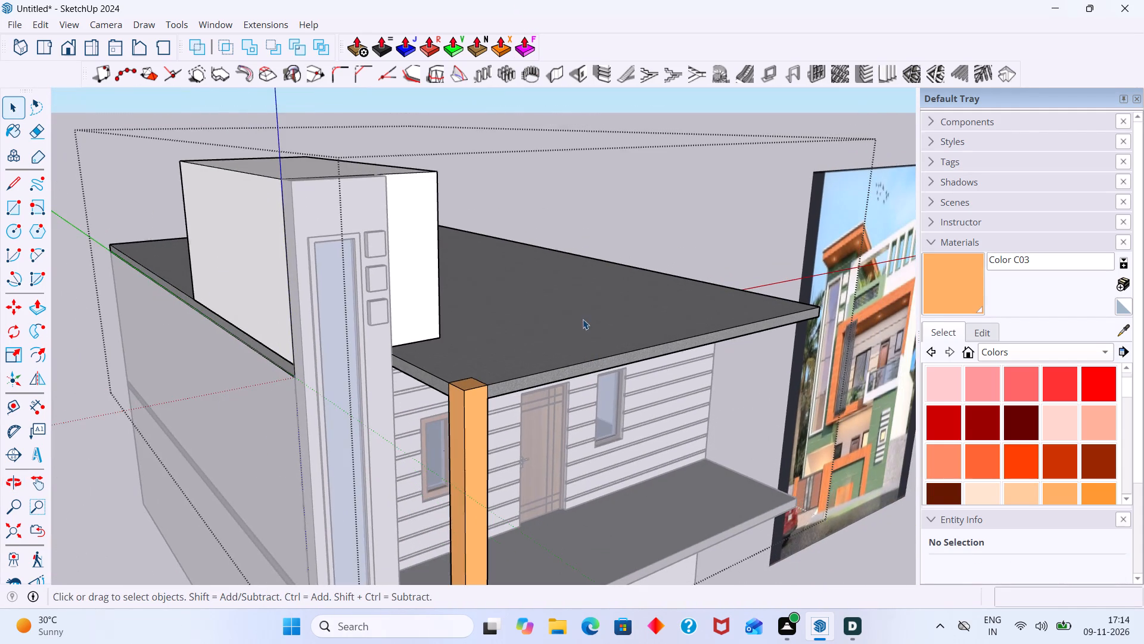
{"action": "left_click", "coordinate": [648, 240]}
{"action": "scroll", "coordinate": [645, 235], "scroll_direction": "down", "scroll_amount": 3}
{"action": "middle_click_drag", "start_coordinate": [602, 334], "coordinate": [506, 351]}
{"action": "scroll", "coordinate": [500, 339], "scroll_direction": "down", "scroll_amount": 6}
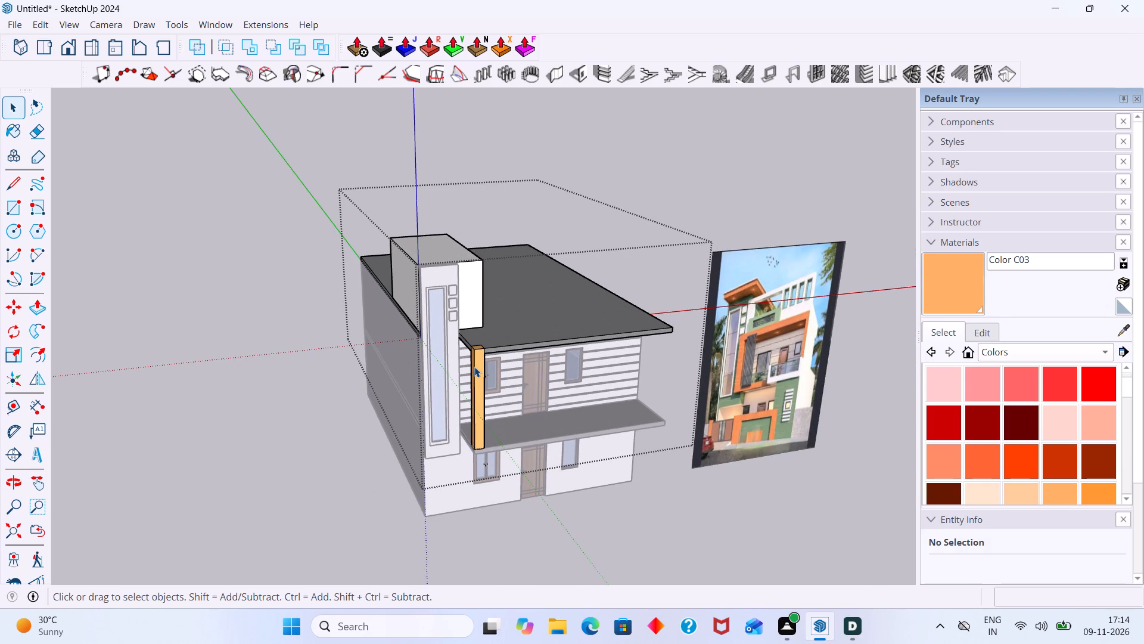
{"action": "middle_click_drag", "start_coordinate": [472, 387], "coordinate": [441, 459]}
{"action": "scroll", "coordinate": [484, 367], "scroll_direction": "up", "scroll_amount": 5}
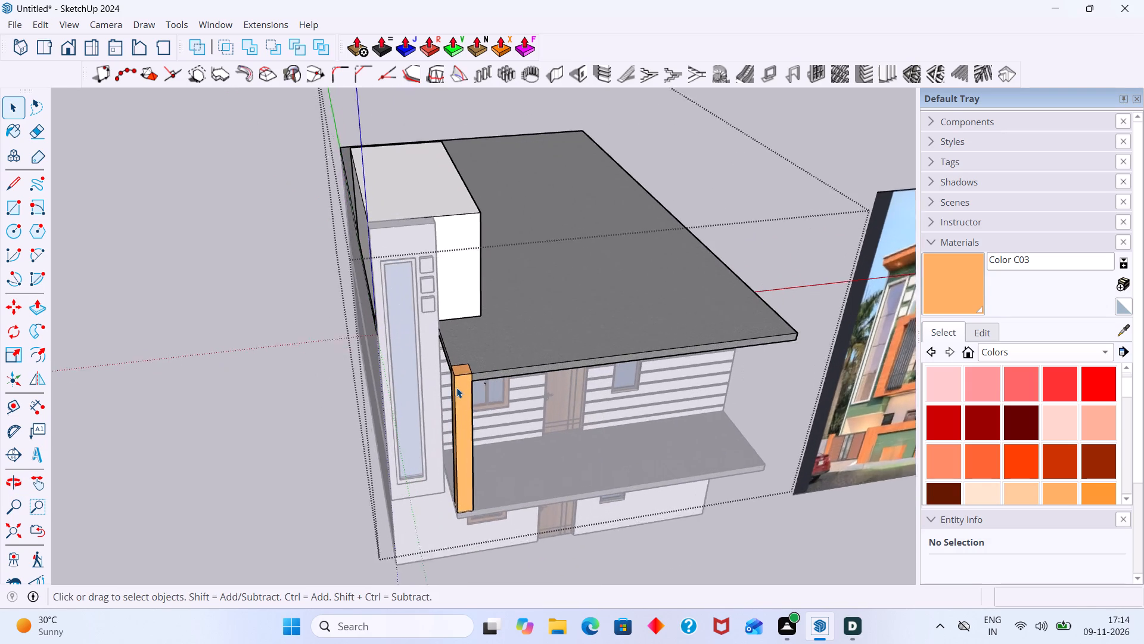
{"action": "scroll", "coordinate": [456, 388], "scroll_direction": "up", "scroll_amount": 2}
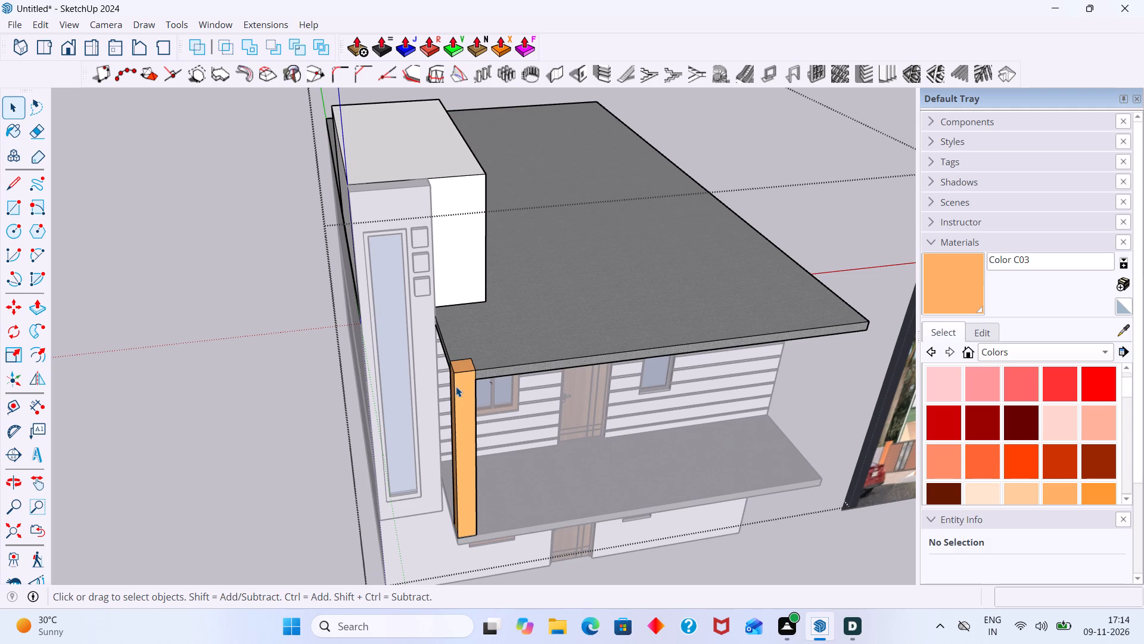
{"action": "scroll", "coordinate": [458, 393], "scroll_direction": "down", "scroll_amount": 8}
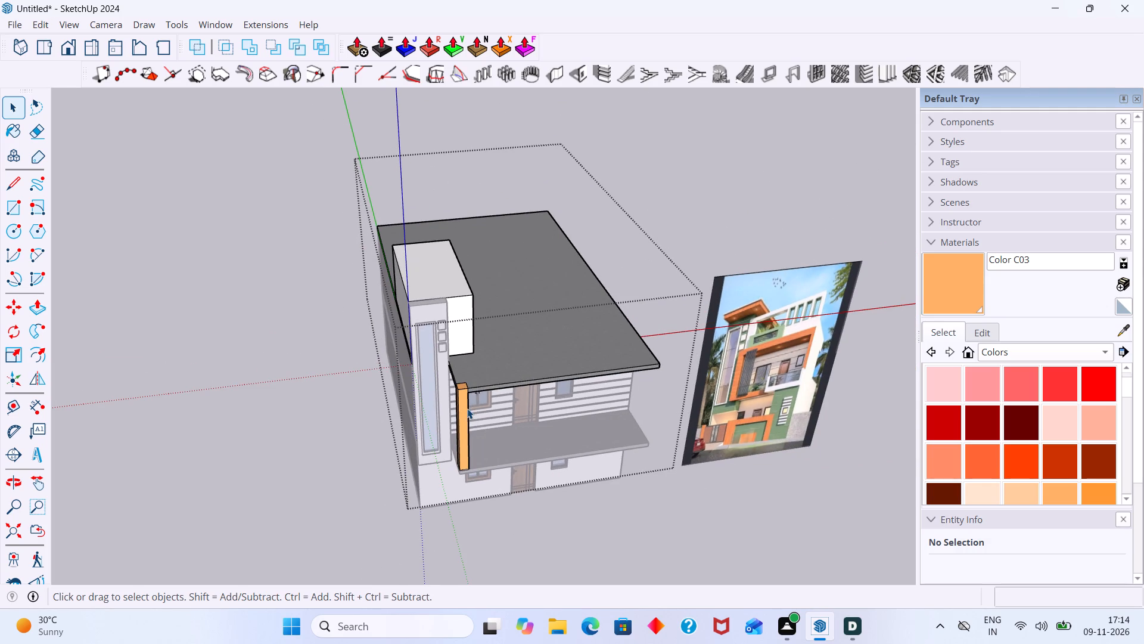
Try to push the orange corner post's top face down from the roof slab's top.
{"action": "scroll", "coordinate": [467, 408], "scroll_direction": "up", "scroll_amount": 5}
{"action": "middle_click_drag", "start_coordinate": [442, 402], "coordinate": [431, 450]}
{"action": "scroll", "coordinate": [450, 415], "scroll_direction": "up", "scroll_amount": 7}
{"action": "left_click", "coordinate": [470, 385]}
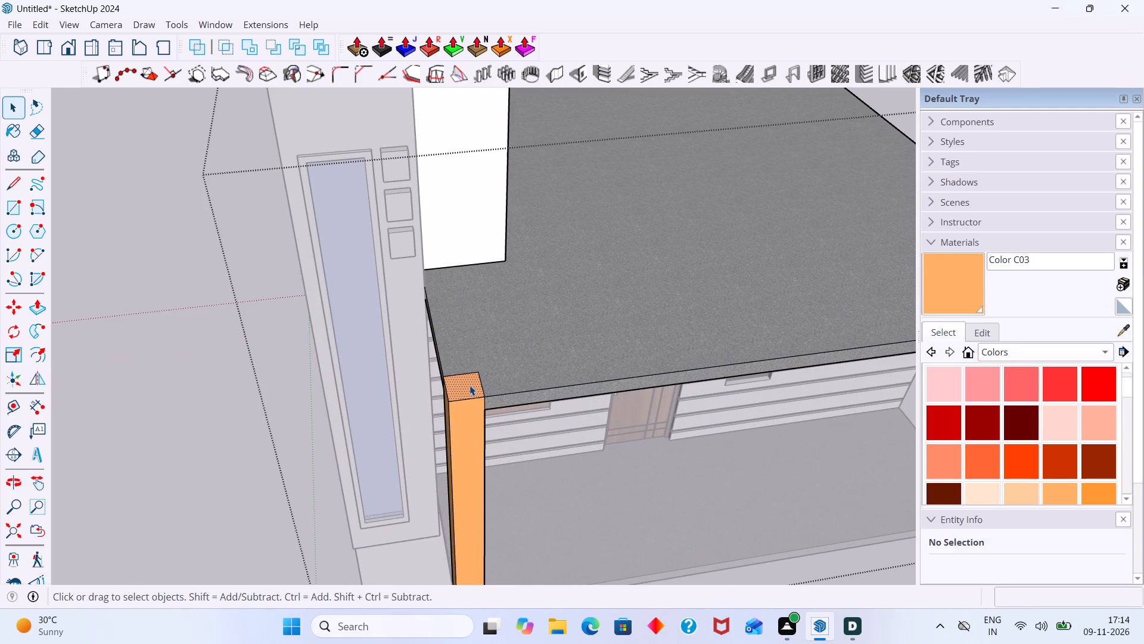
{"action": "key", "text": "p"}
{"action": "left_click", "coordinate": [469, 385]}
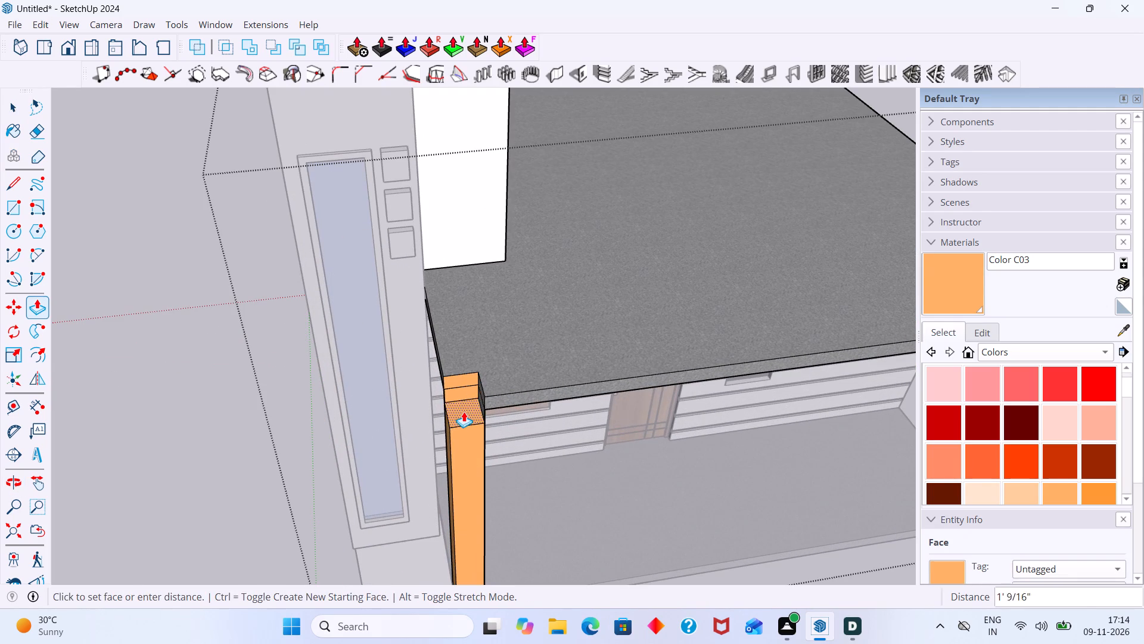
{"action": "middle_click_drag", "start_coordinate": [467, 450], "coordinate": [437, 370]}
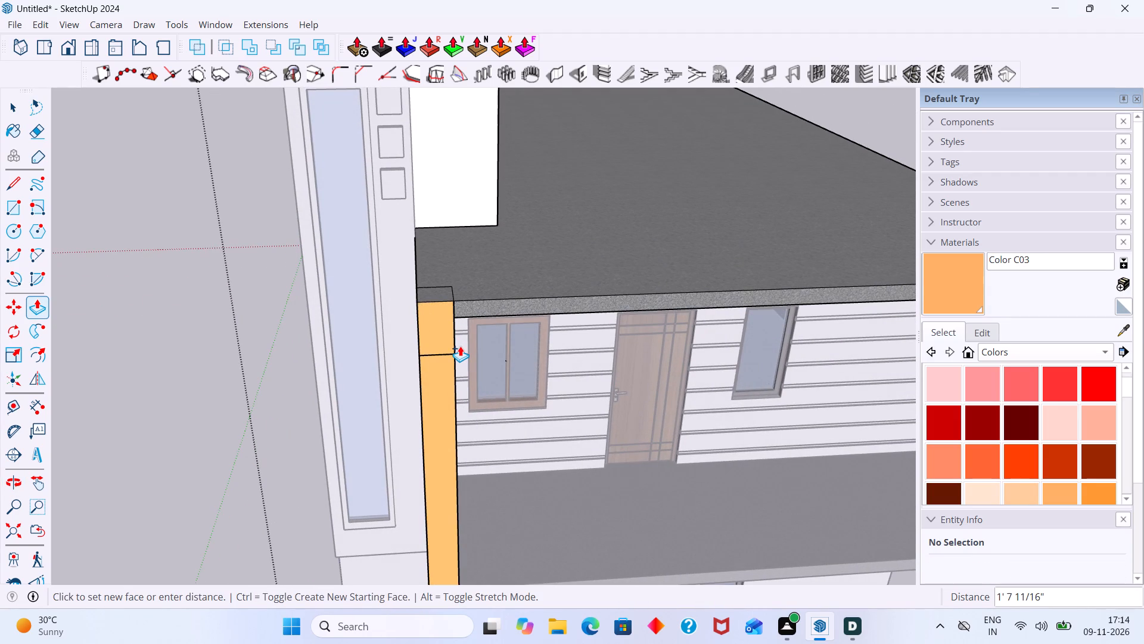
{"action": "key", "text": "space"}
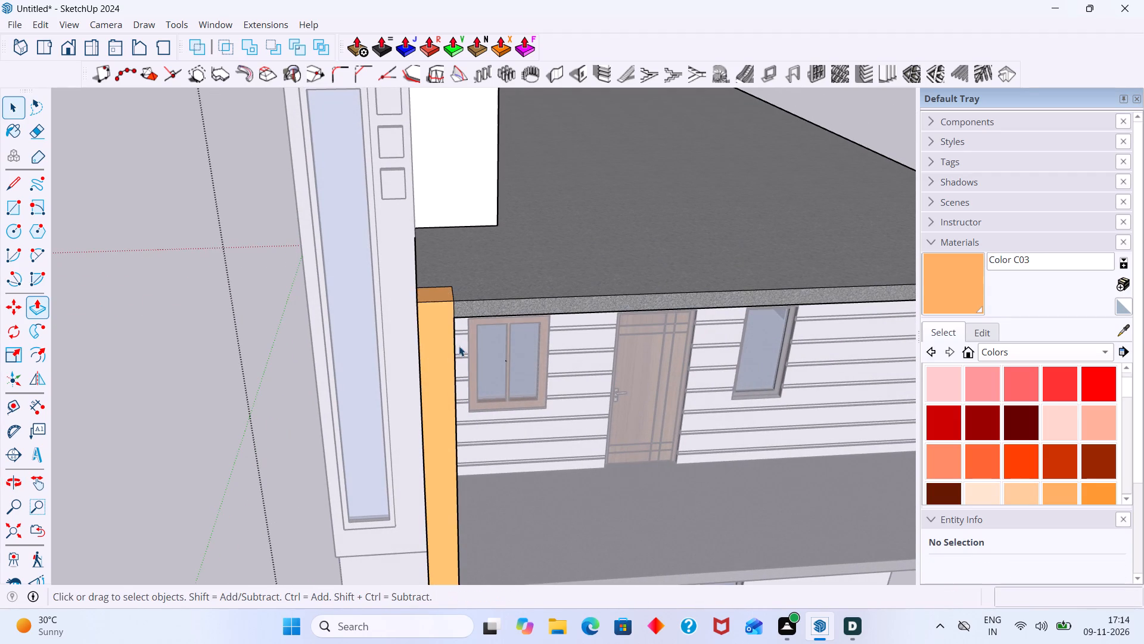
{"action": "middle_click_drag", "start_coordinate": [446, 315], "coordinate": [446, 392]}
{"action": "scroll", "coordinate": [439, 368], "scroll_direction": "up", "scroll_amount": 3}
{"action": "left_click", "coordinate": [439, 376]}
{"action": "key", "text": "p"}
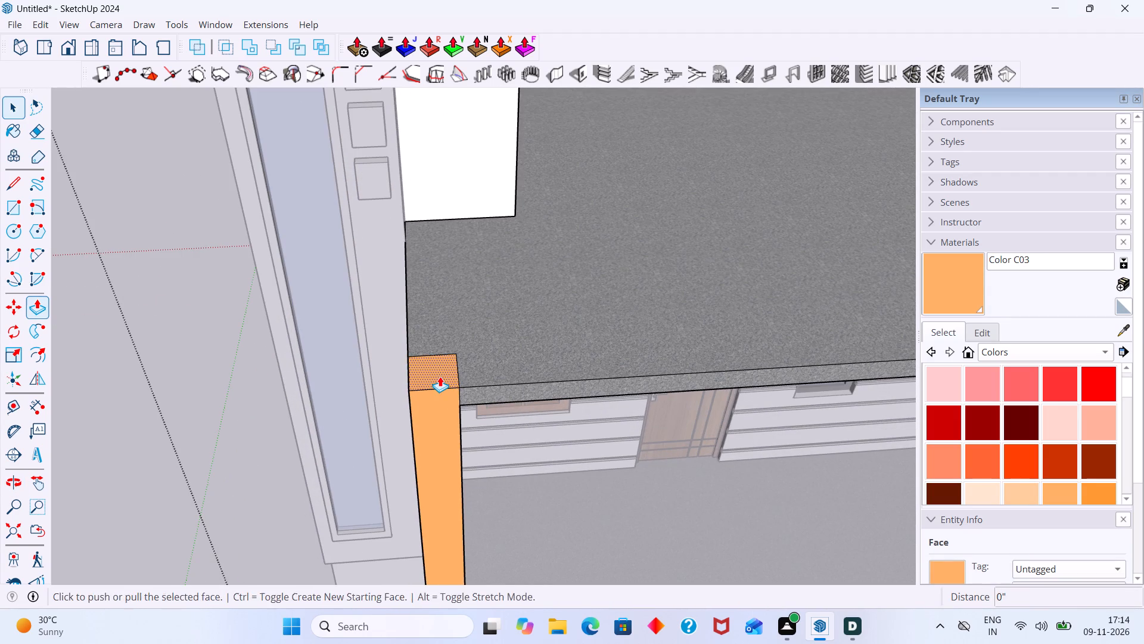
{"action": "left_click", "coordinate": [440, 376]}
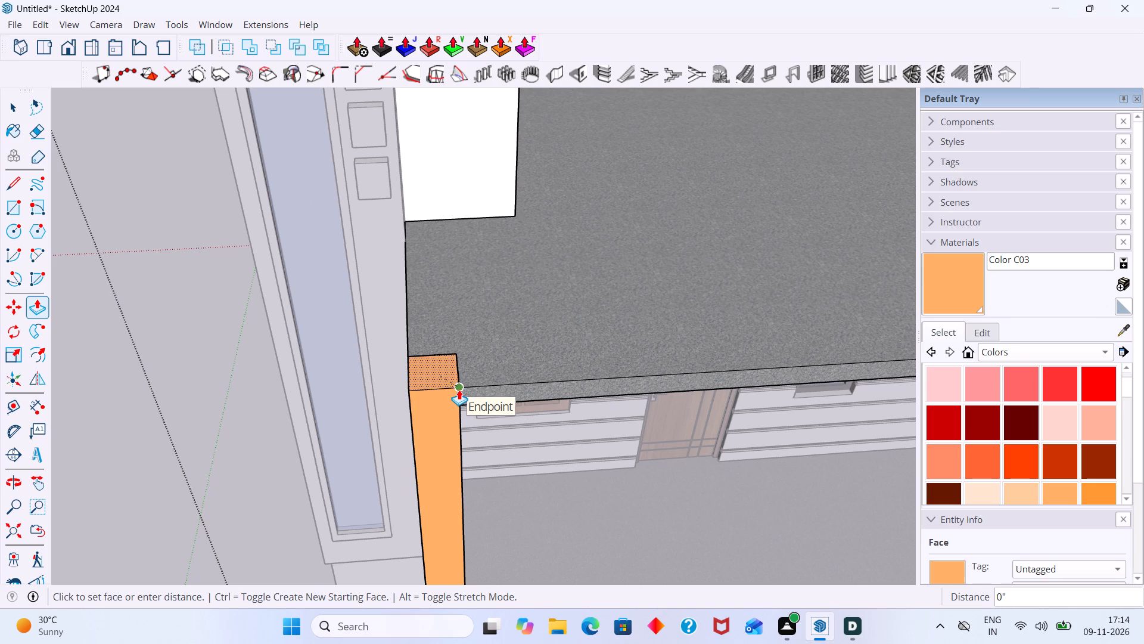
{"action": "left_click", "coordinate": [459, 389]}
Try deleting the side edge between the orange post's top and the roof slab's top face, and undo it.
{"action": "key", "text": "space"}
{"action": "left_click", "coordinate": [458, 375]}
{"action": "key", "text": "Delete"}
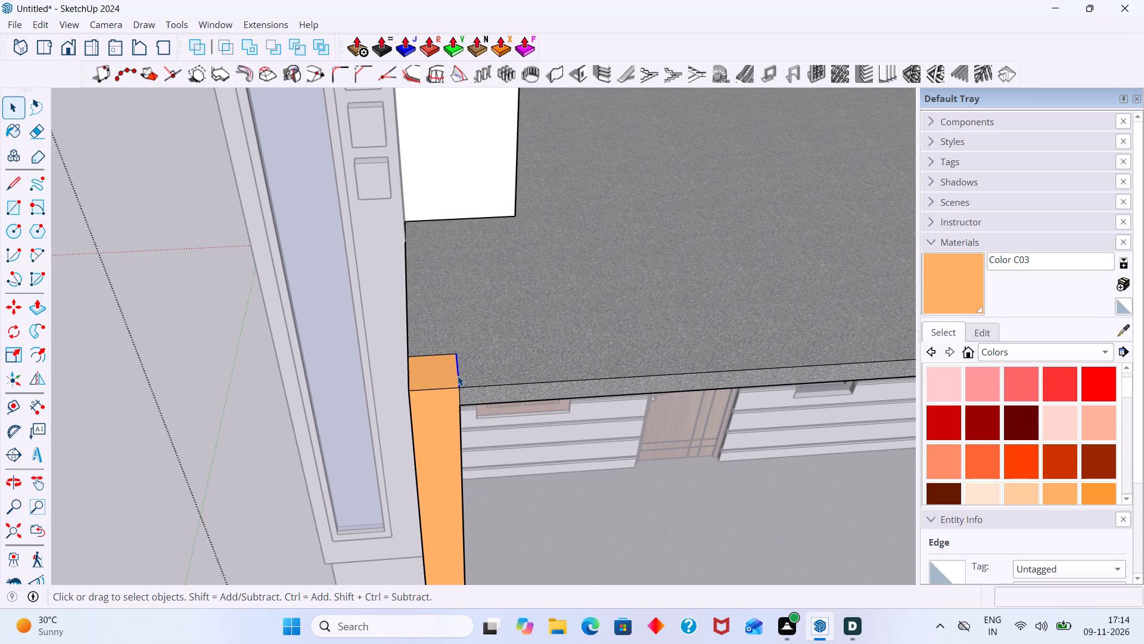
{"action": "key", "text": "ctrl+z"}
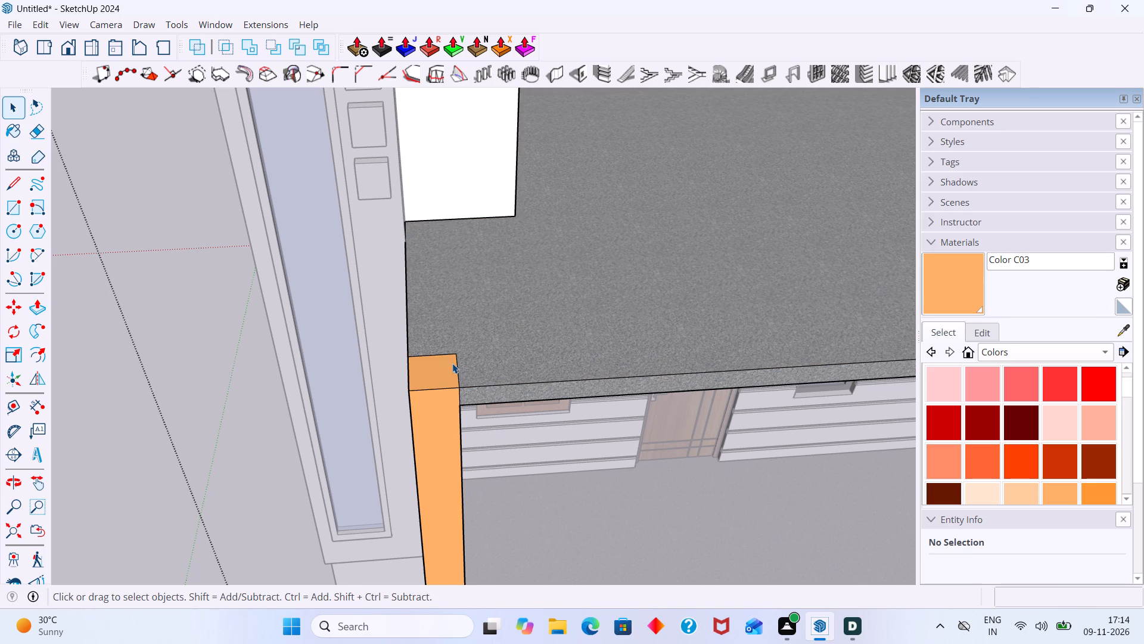
Delete the back and side edges separating the orange post's top from the roof slab's top face.
{"action": "left_click", "coordinate": [450, 355]}
{"action": "key", "text": "Delete"}
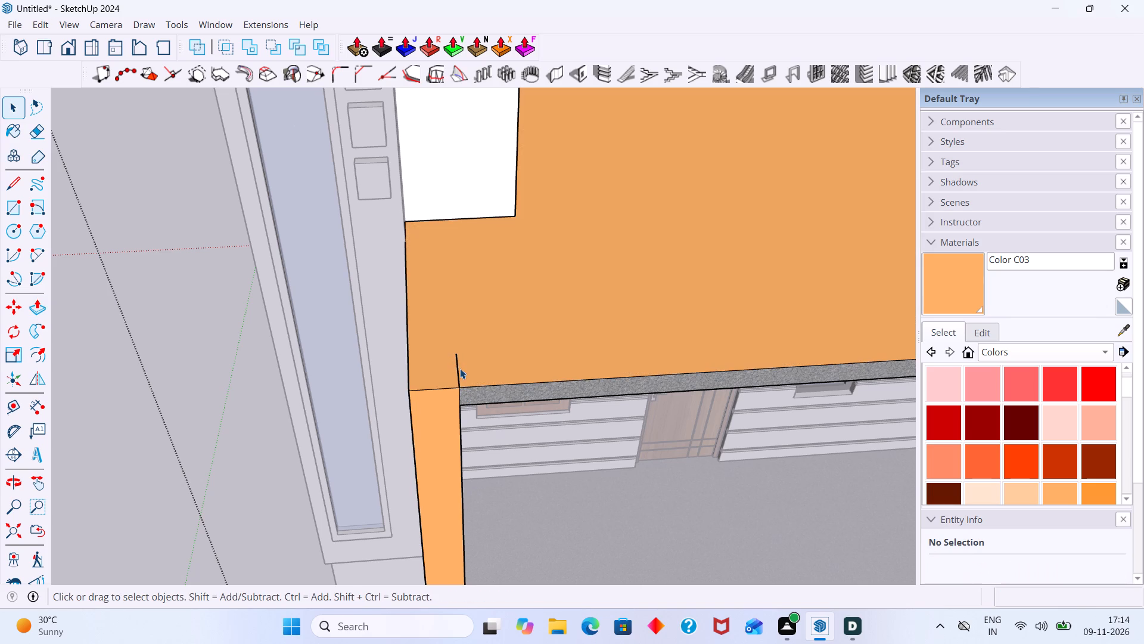
{"action": "left_click", "coordinate": [460, 369]}
{"action": "key", "text": "Delete"}
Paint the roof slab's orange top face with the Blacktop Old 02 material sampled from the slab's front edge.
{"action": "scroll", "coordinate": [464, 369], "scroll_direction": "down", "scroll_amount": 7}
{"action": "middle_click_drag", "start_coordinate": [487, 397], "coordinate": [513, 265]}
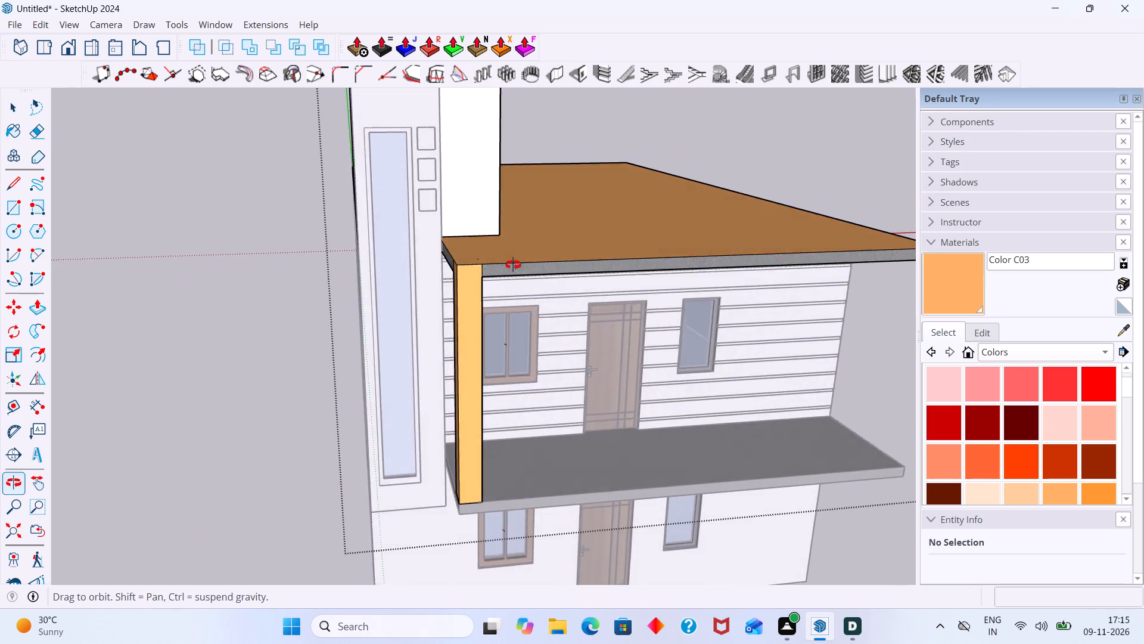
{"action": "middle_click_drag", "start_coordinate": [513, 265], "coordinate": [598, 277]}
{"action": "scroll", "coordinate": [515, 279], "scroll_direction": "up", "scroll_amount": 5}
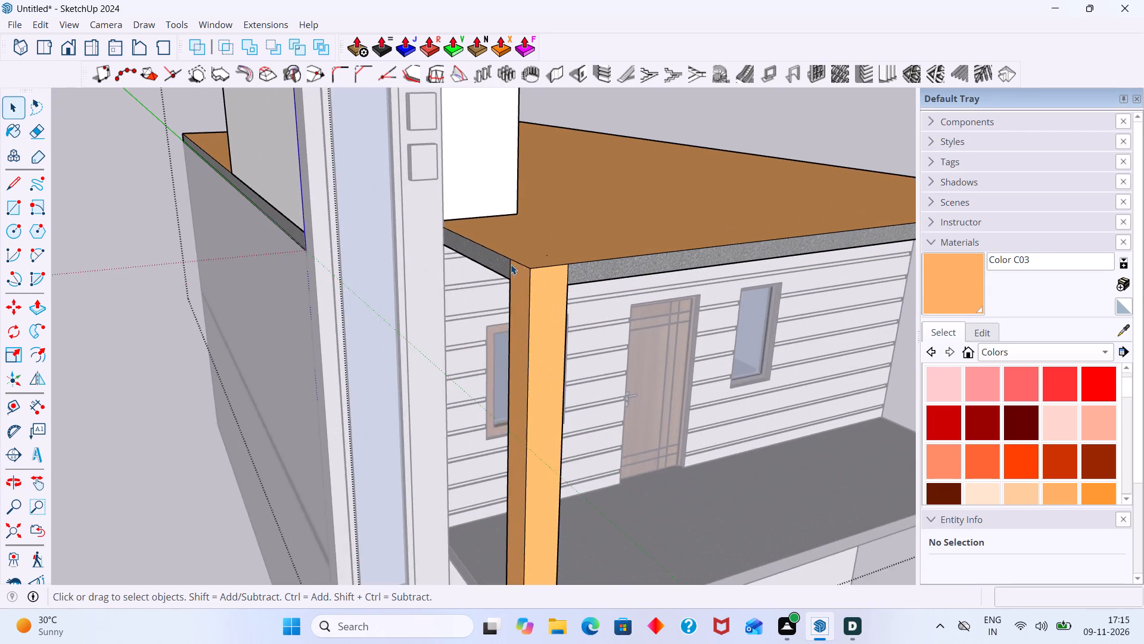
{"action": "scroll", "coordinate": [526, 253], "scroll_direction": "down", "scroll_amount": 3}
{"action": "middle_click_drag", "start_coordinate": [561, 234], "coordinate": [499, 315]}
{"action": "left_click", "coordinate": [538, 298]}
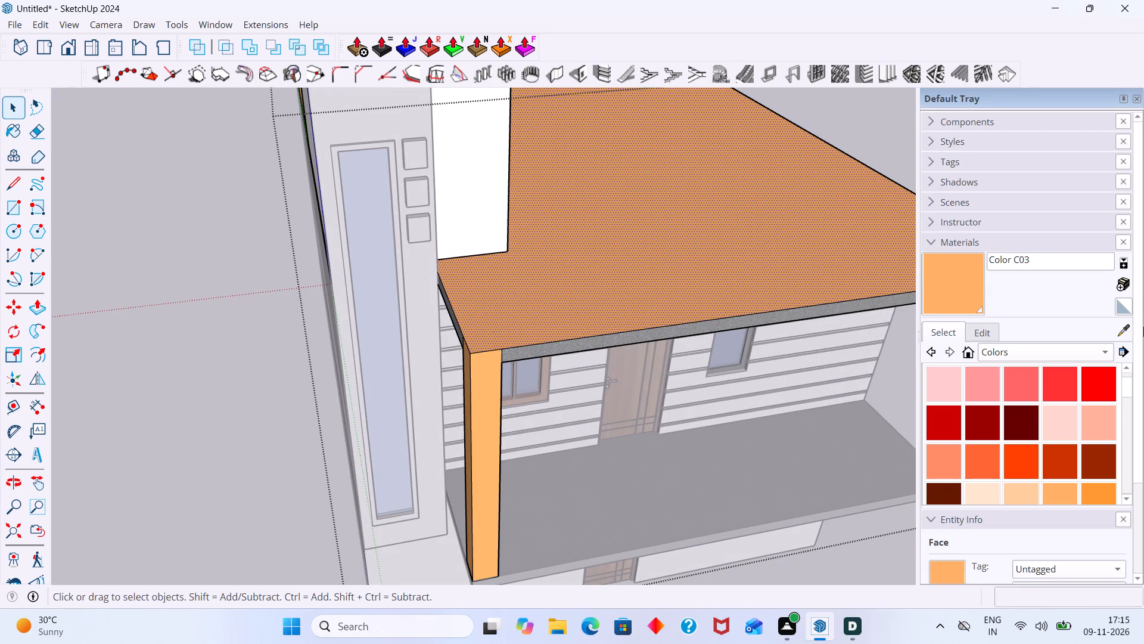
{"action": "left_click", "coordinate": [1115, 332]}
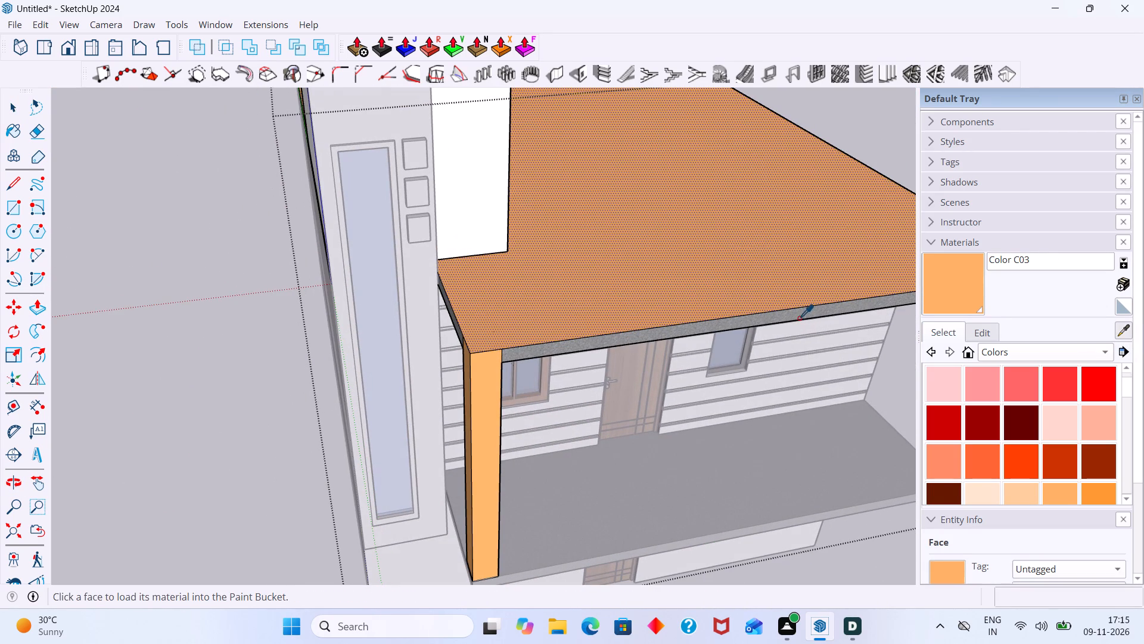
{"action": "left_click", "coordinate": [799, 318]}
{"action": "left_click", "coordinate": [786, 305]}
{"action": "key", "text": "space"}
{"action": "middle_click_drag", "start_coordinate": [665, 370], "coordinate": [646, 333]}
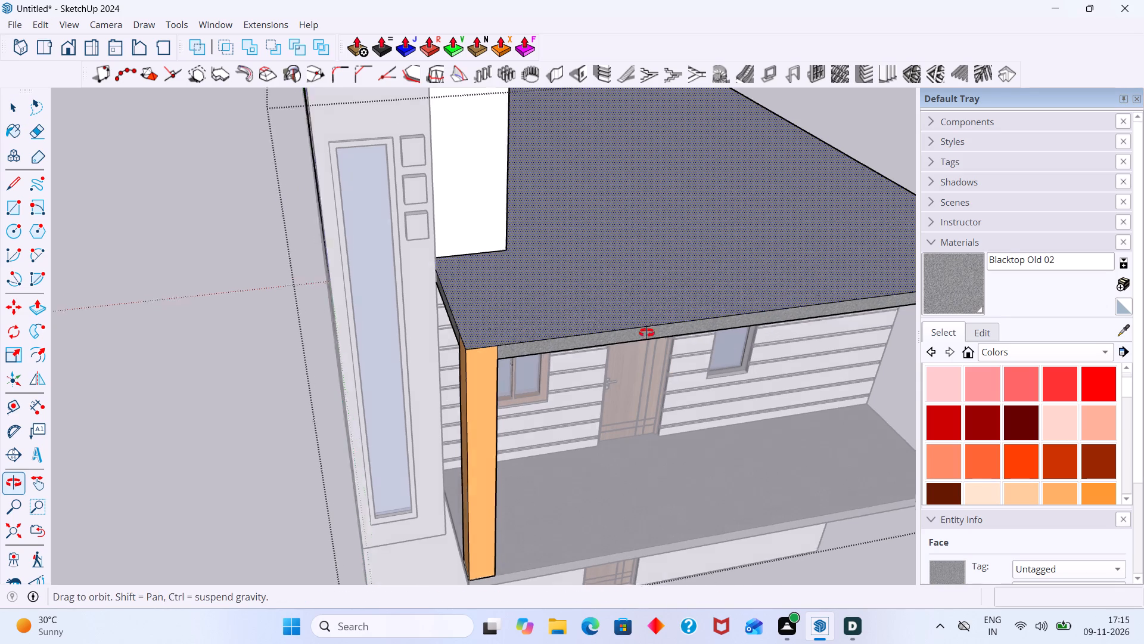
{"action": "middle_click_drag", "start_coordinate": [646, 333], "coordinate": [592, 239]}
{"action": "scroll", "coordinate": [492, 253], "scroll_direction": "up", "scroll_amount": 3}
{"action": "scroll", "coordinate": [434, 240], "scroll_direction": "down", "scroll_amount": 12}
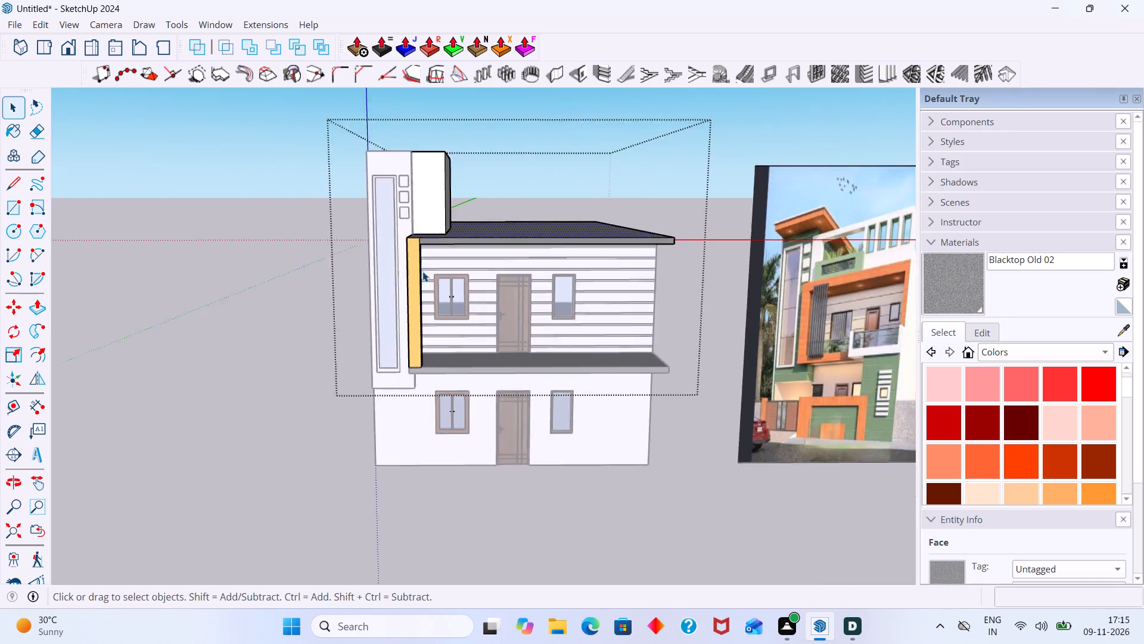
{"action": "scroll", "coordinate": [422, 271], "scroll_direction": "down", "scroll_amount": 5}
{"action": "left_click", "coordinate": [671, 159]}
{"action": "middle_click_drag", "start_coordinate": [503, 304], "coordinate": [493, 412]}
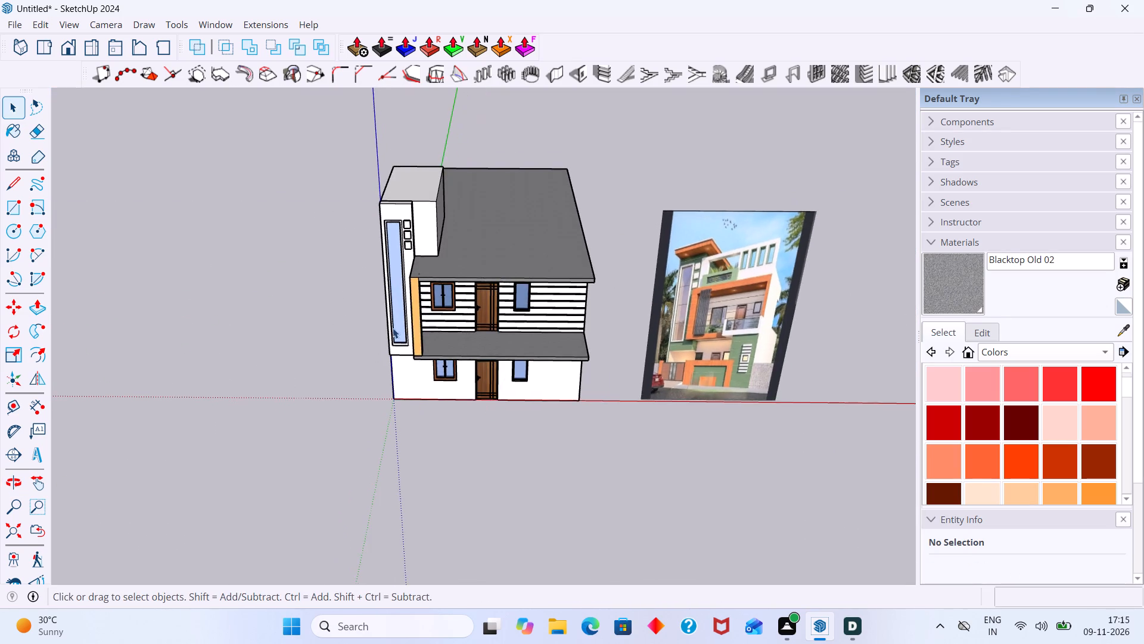
Undo the roof slab's repainting and the deletion of the edges around the orange post's top.
{"action": "scroll", "coordinate": [394, 323], "scroll_direction": "up", "scroll_amount": 6}
{"action": "key", "text": "ctrl+z"}
{"action": "key", "text": "ctrl+z"}
{"action": "key", "text": "ctrl+z"}
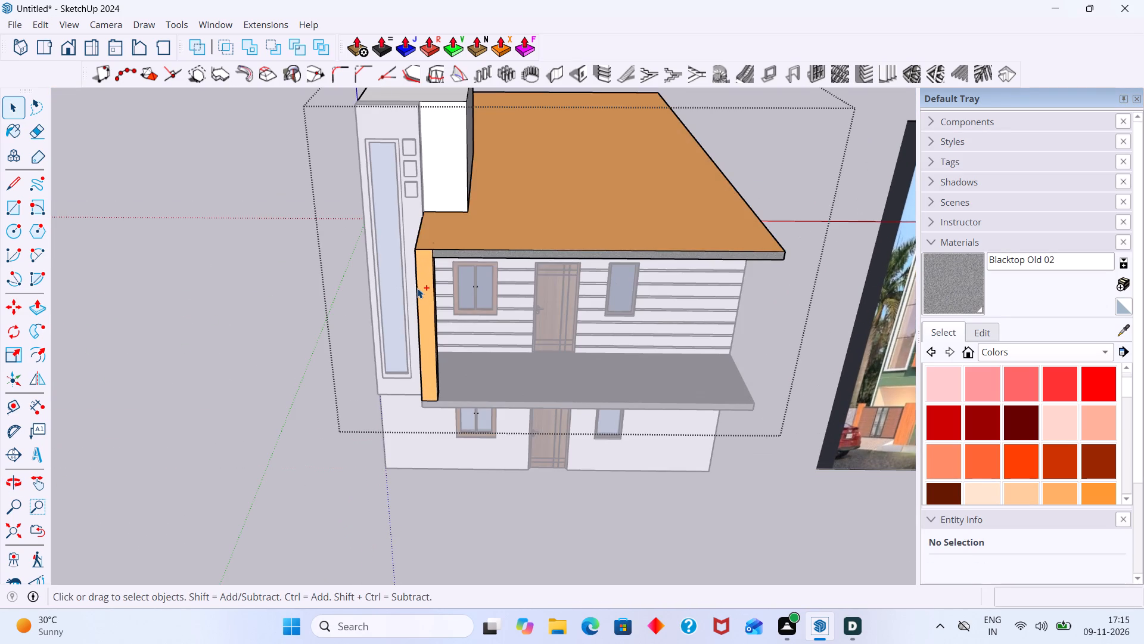
{"action": "key", "text": "ctrl+z"}
Push the orange corner post's top face down 2' as a new starting face, dividing off the post's upper section.
{"action": "middle_click_drag", "start_coordinate": [456, 298], "coordinate": [471, 394]}
{"action": "left_click", "coordinate": [817, 256]}
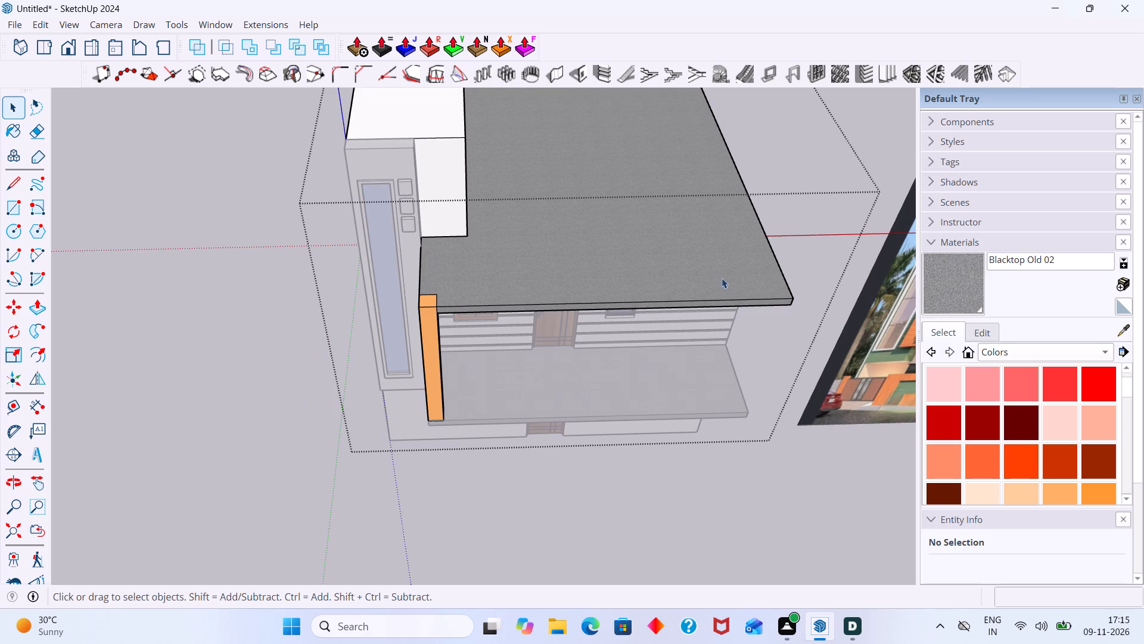
{"action": "scroll", "coordinate": [565, 297], "scroll_direction": "up", "scroll_amount": 10}
{"action": "double_click", "coordinate": [328, 278]}
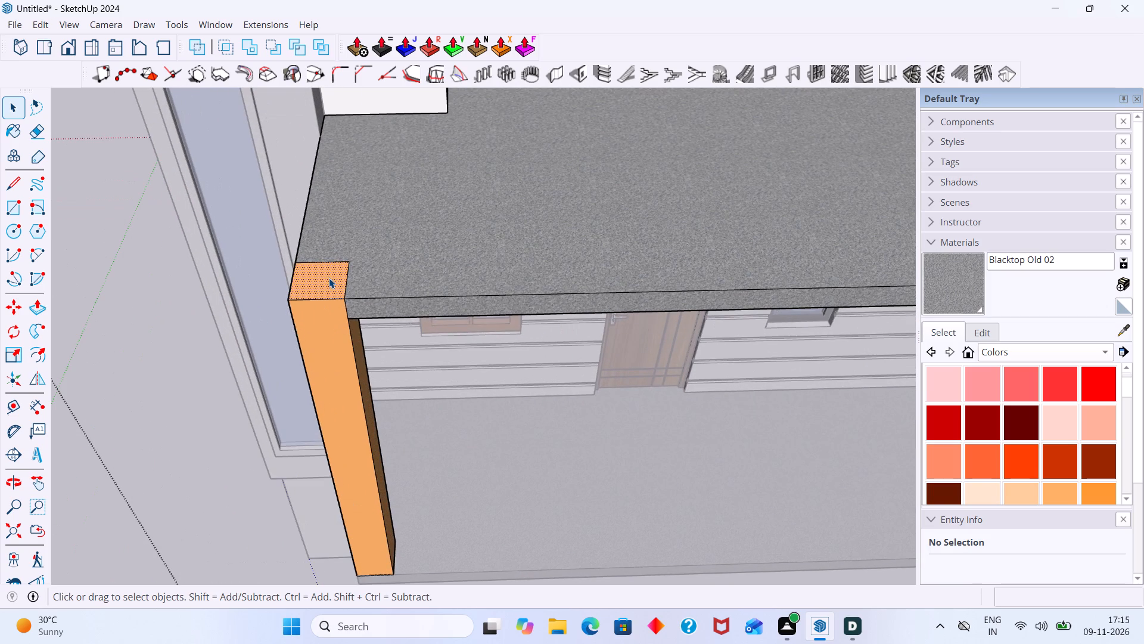
{"action": "key", "text": "p"}
{"action": "left_click", "coordinate": [329, 284]}
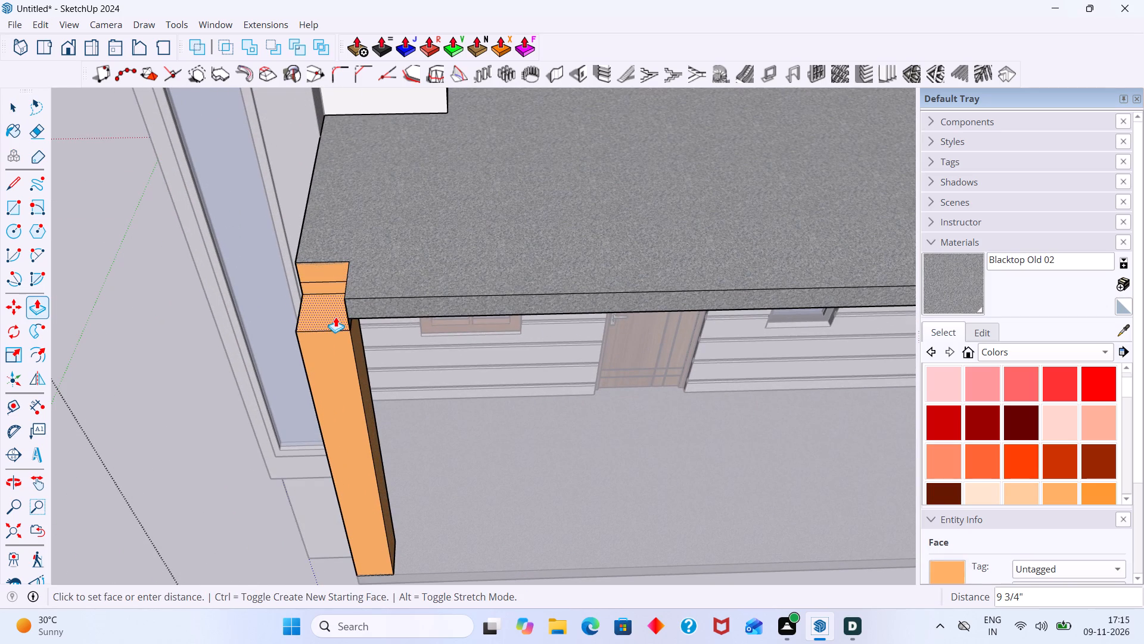
{"action": "middle_click_drag", "start_coordinate": [351, 346], "coordinate": [332, 300]}
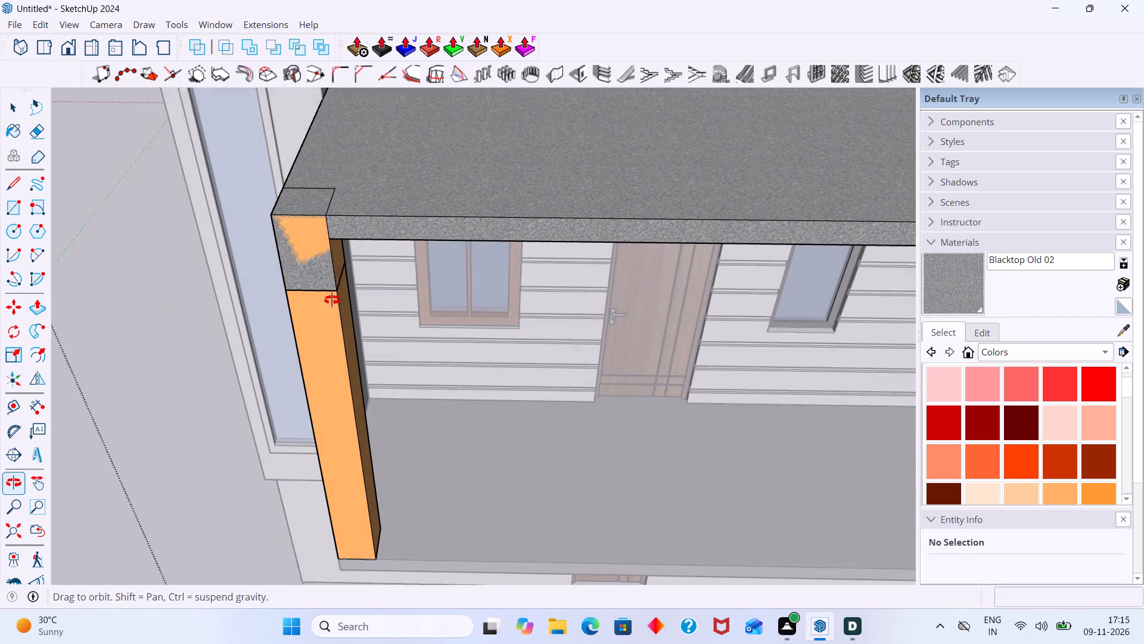
{"action": "middle_click_drag", "start_coordinate": [332, 300], "coordinate": [331, 298]}
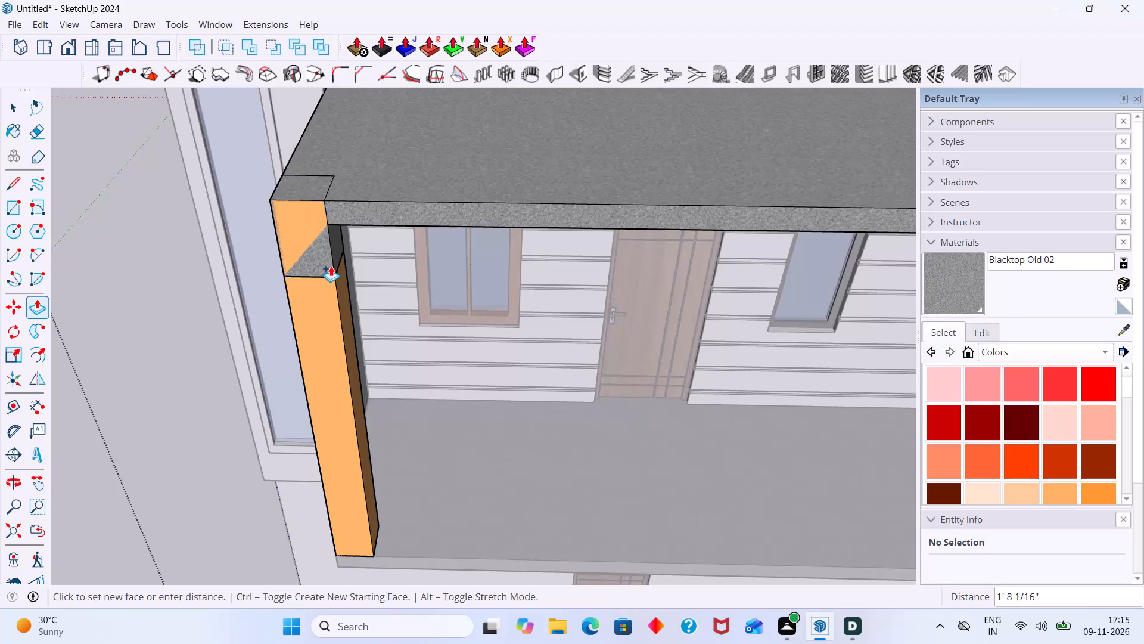
{"action": "scroll", "coordinate": [331, 267], "scroll_direction": "down", "scroll_amount": 1}
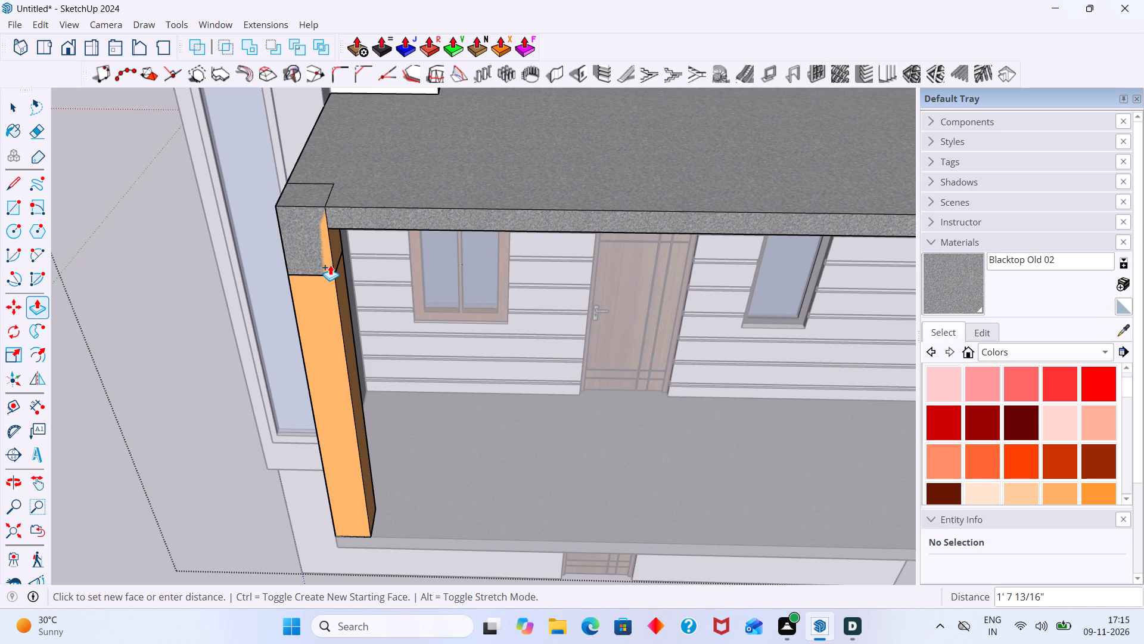
{"action": "key", "text": "2"}
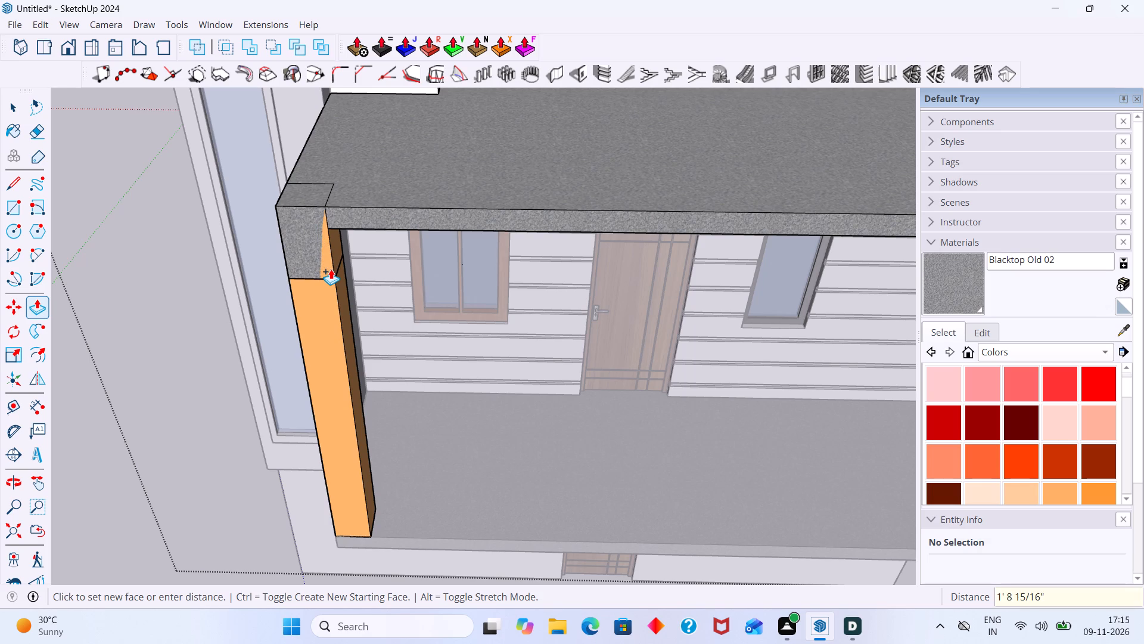
{"action": "key", "text": "apostrophe"}
{"action": "key", "text": "Return"}
{"action": "key", "text": "space"}
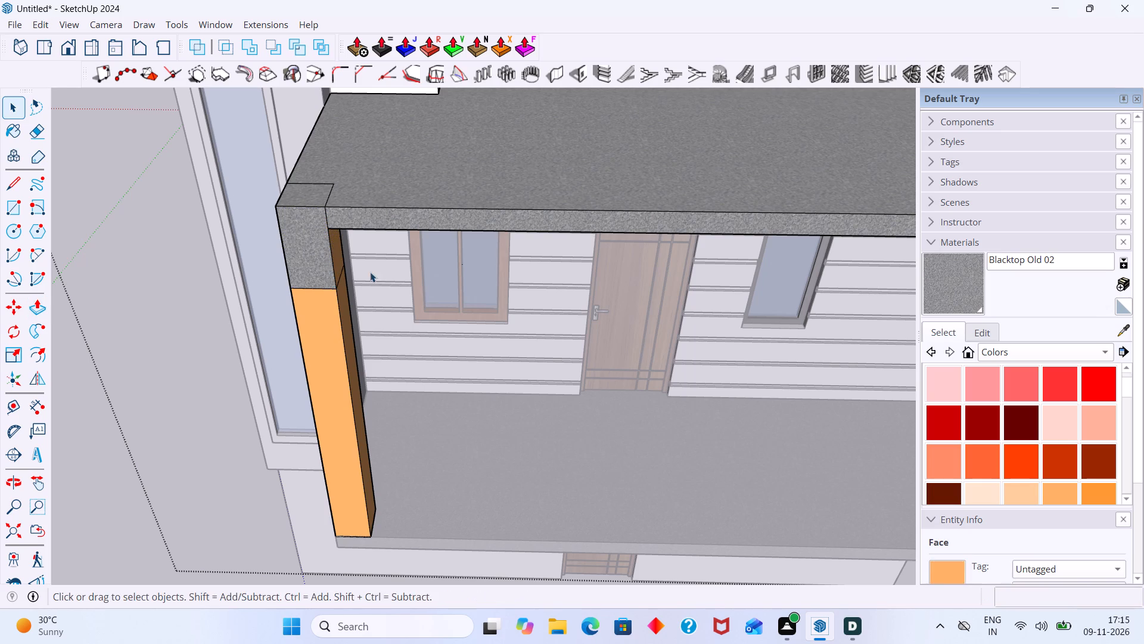
Extrude the post's upper inner side face along the roof slab's front to the slab's far side edge, forming a beam.
{"action": "middle_click_drag", "start_coordinate": [366, 274], "coordinate": [281, 284]}
{"action": "scroll", "coordinate": [270, 274], "scroll_direction": "up", "scroll_amount": 3}
{"action": "left_click", "coordinate": [259, 244]}
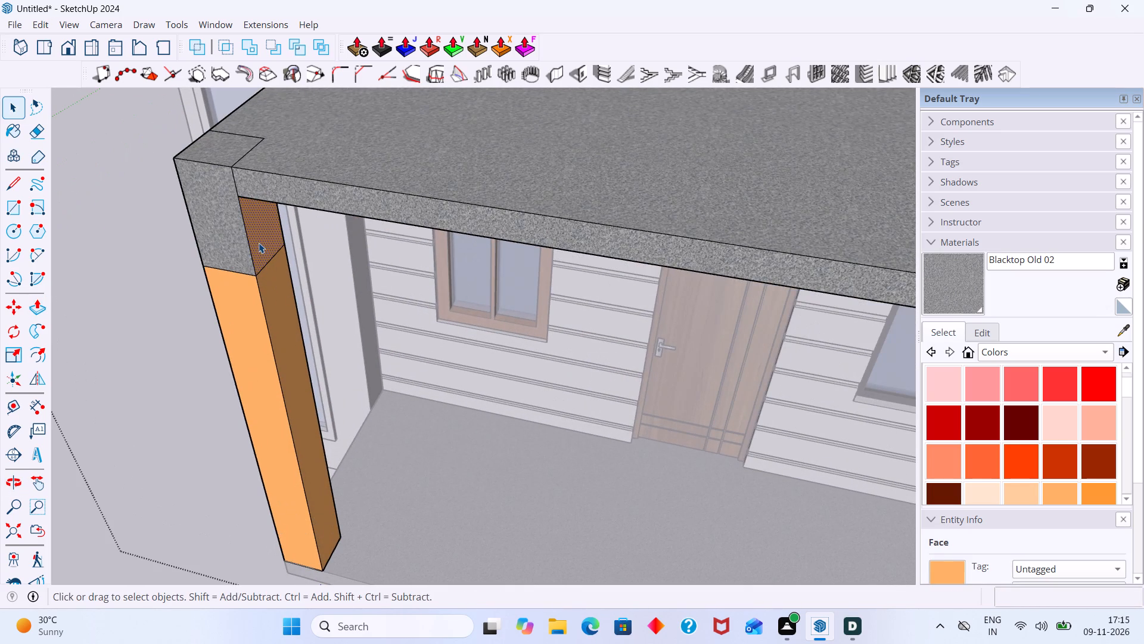
{"action": "key", "text": "p"}
{"action": "left_click", "coordinate": [259, 243]}
{"action": "scroll", "coordinate": [379, 254], "scroll_direction": "down", "scroll_amount": 16}
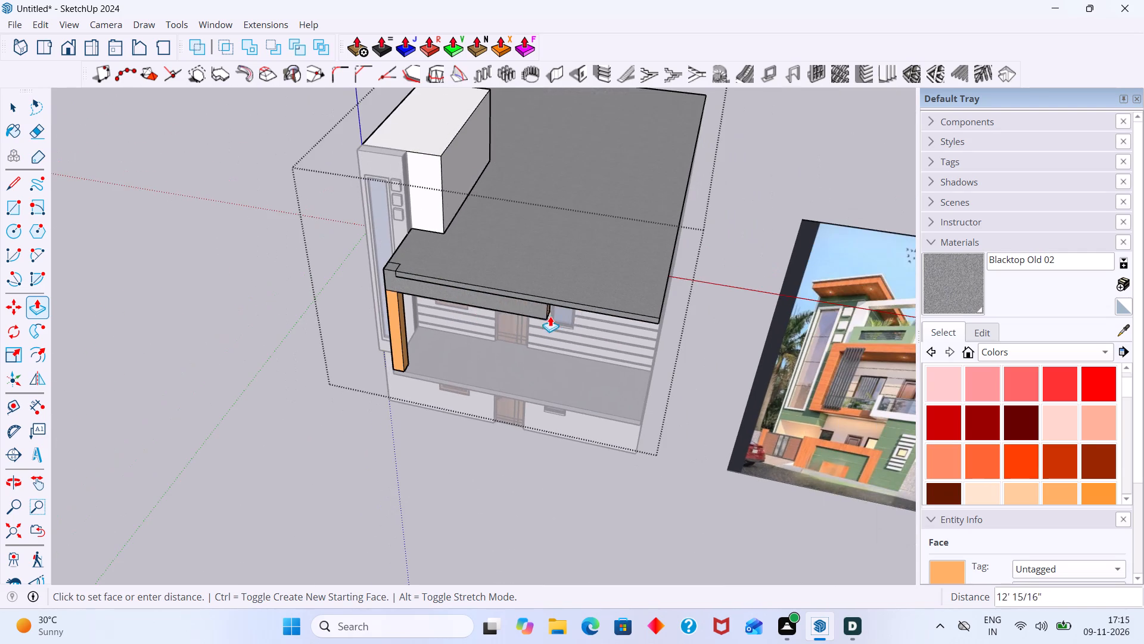
{"action": "middle_click_drag", "start_coordinate": [601, 321], "coordinate": [571, 302]}
{"action": "scroll", "coordinate": [664, 315], "scroll_direction": "up", "scroll_amount": 9}
{"action": "left_click", "coordinate": [649, 320]}
{"action": "key", "text": "space"}
{"action": "scroll", "coordinate": [643, 331], "scroll_direction": "down", "scroll_amount": 4}
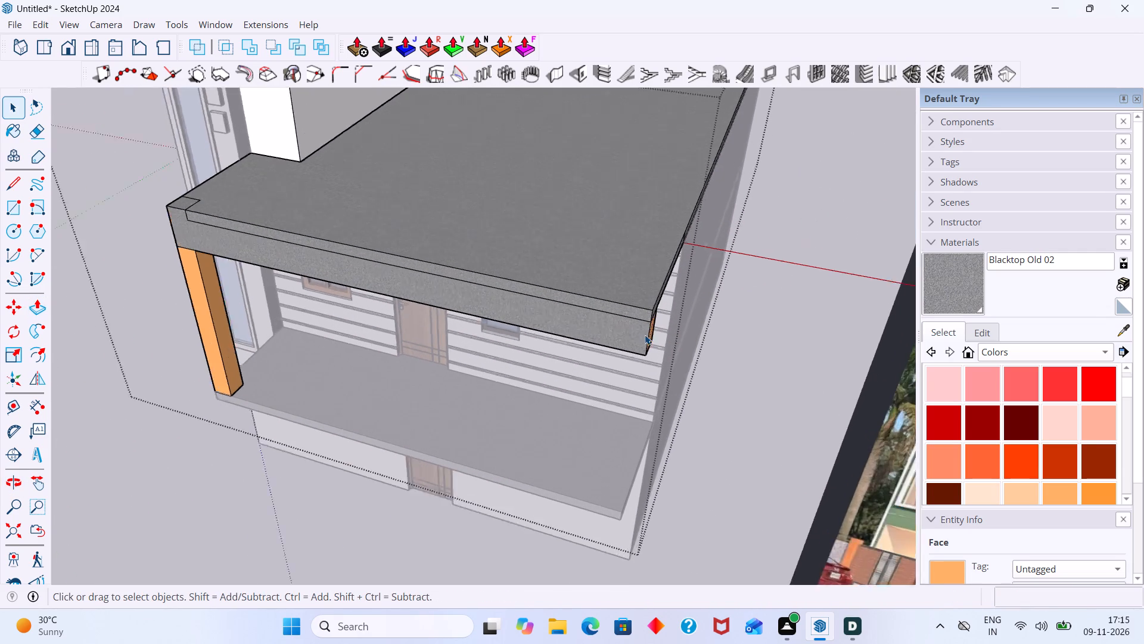
{"action": "scroll", "coordinate": [645, 335], "scroll_direction": "down", "scroll_amount": 2}
{"action": "left_click", "coordinate": [758, 380]}
Delete the long horizontal edge and the short vertical edge dividing the front face of the beam and roof slab.
{"action": "middle_click_drag", "start_coordinate": [616, 407], "coordinate": [794, 380]}
{"action": "scroll", "coordinate": [467, 321], "scroll_direction": "up", "scroll_amount": 3}
{"action": "middle_click_drag", "start_coordinate": [341, 290], "coordinate": [439, 286]}
{"action": "scroll", "coordinate": [368, 275], "scroll_direction": "up", "scroll_amount": 3}
{"action": "left_click", "coordinate": [357, 260]}
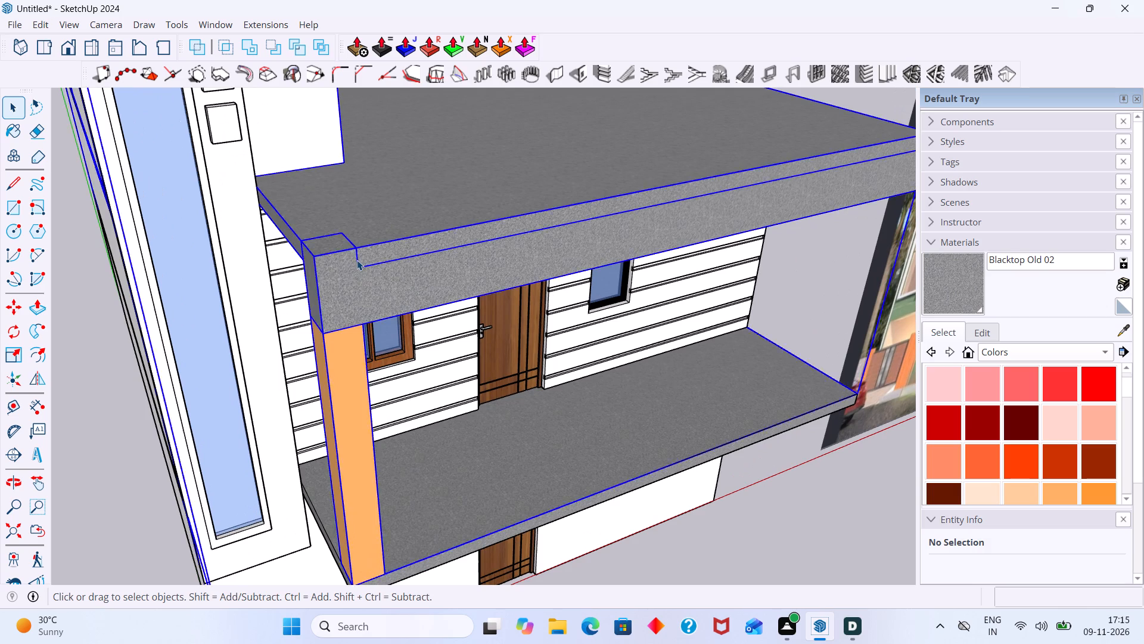
{"action": "double_click", "coordinate": [357, 260]}
{"action": "double_click", "coordinate": [360, 266]}
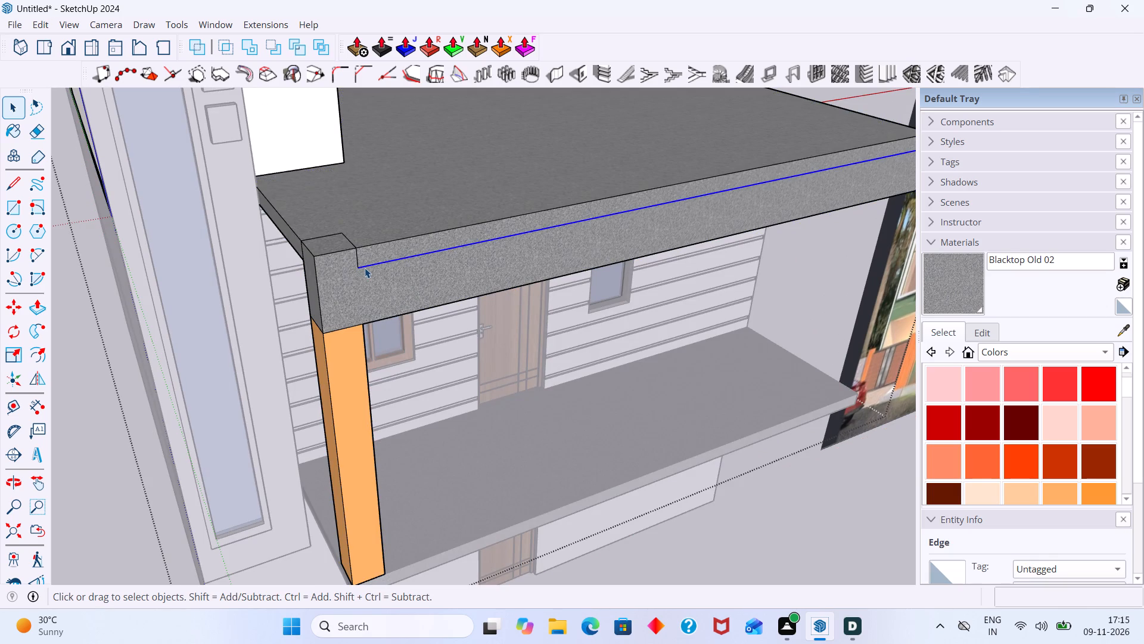
{"action": "key", "text": "Delete"}
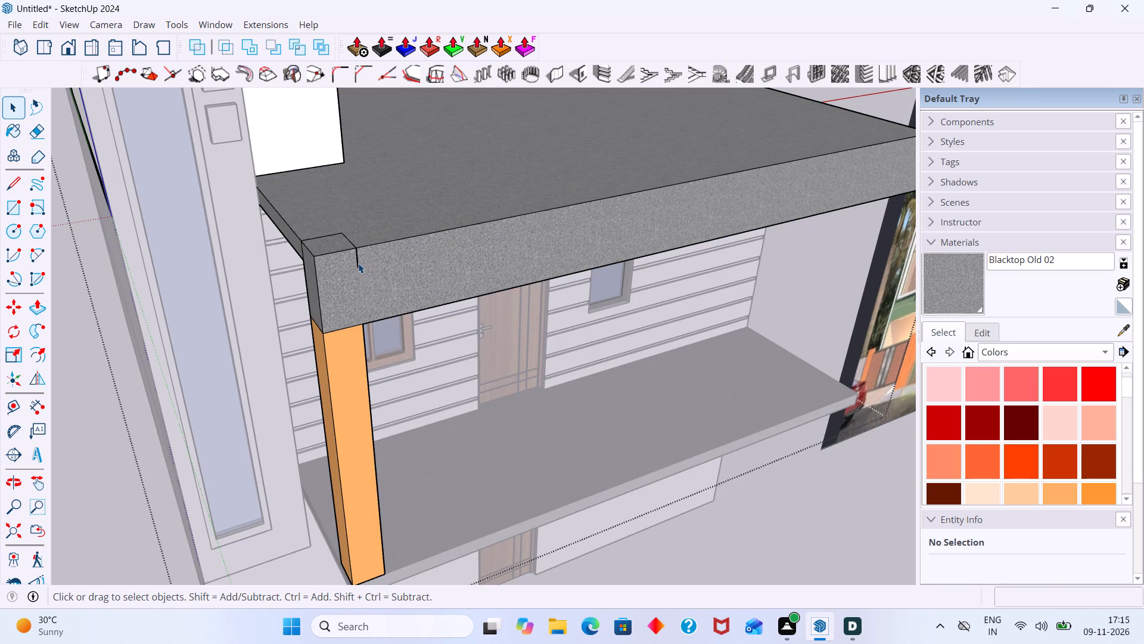
{"action": "left_click", "coordinate": [359, 263]}
{"action": "key", "text": "Delete"}
Delete the two remaining edges outlining the corner post on the roof slab's top face.
{"action": "left_click", "coordinate": [350, 243]}
{"action": "key", "text": "Delete"}
{"action": "left_click", "coordinate": [337, 233]}
{"action": "key", "text": "Delete"}
Delete the front and outer side edges separating the orange post from the grey beam above it.
{"action": "scroll", "coordinate": [313, 269], "scroll_direction": "down", "scroll_amount": 2}
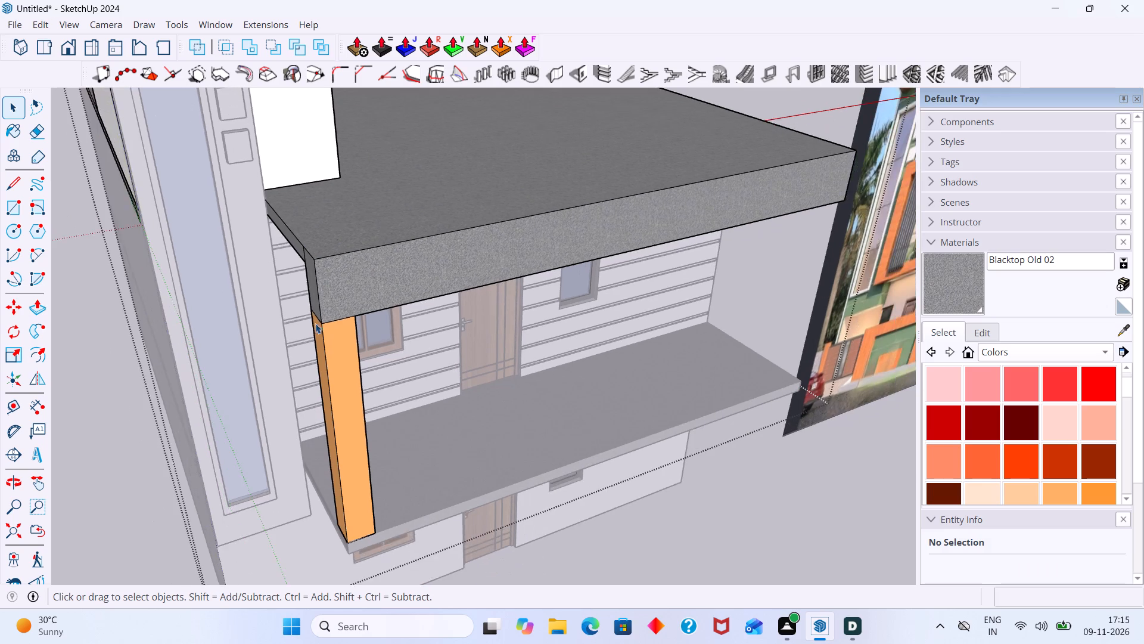
{"action": "middle_click_drag", "start_coordinate": [324, 338], "coordinate": [409, 304]}
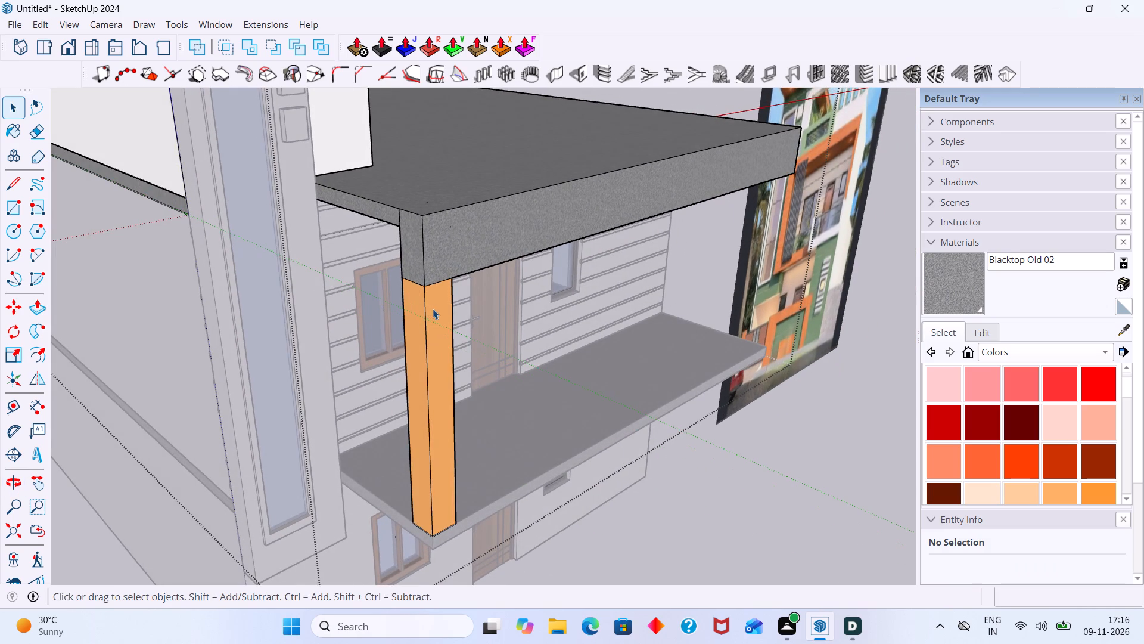
{"action": "left_click", "coordinate": [434, 286]}
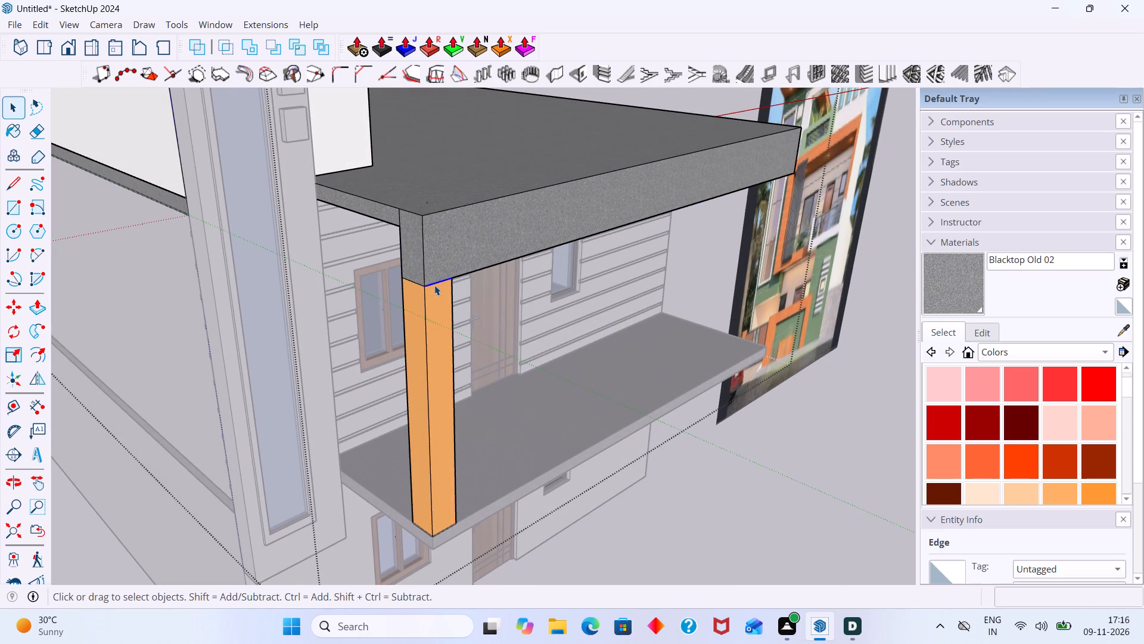
{"action": "key", "text": "BackSpace"}
{"action": "key", "text": "Delete"}
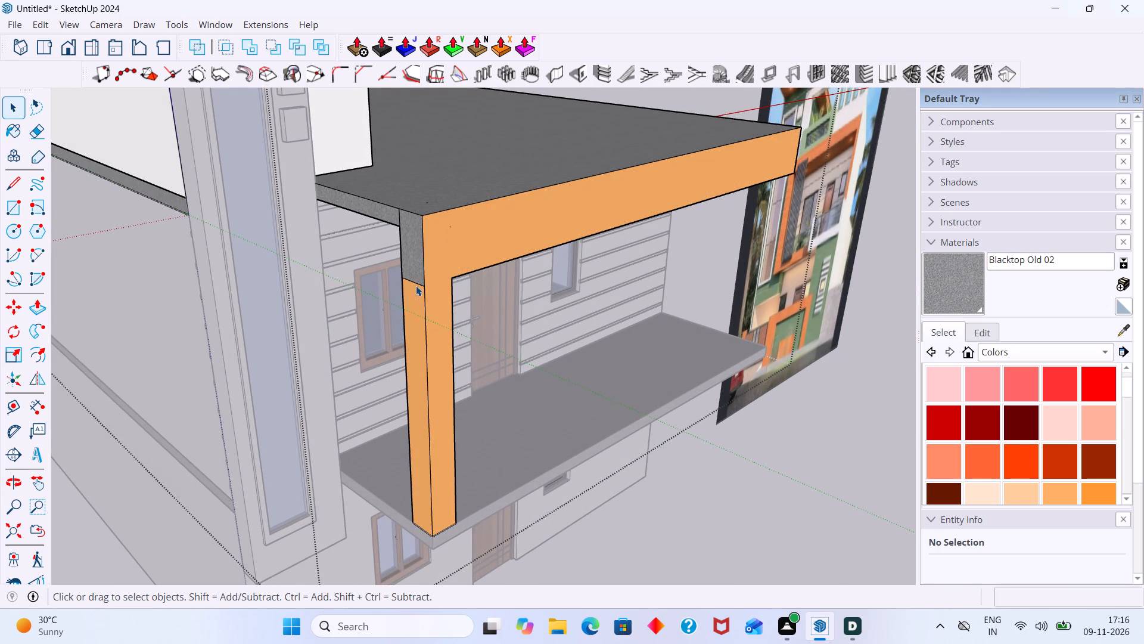
{"action": "left_click", "coordinate": [416, 285]}
{"action": "key", "text": "Delete"}
Examine the orange beam, its free end under the roof slab and the reference elevation from several angles.
{"action": "scroll", "coordinate": [425, 278], "scroll_direction": "down", "scroll_amount": 6}
{"action": "middle_click_drag", "start_coordinate": [447, 281], "coordinate": [508, 261]}
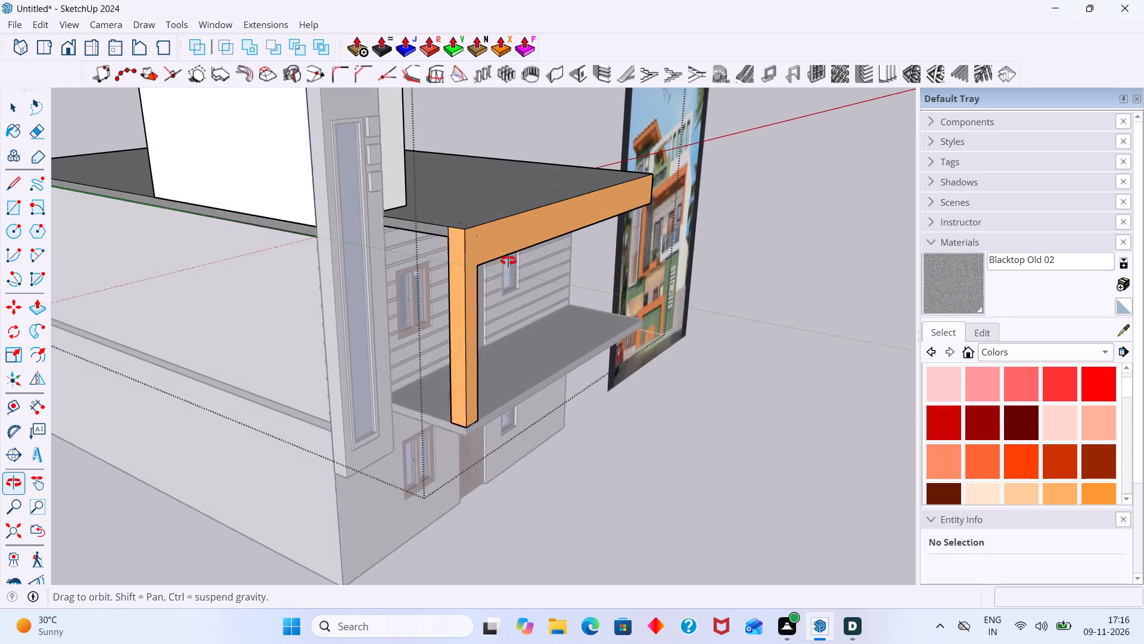
{"action": "middle_click_drag", "start_coordinate": [508, 261], "coordinate": [353, 226]}
{"action": "middle_click_drag", "start_coordinate": [401, 239], "coordinate": [319, 181]}
{"action": "middle_click_drag", "start_coordinate": [524, 224], "coordinate": [252, 181]}
{"action": "middle_click_drag", "start_coordinate": [343, 222], "coordinate": [207, 246]}
{"action": "scroll", "coordinate": [502, 164], "scroll_direction": "up", "scroll_amount": 2}
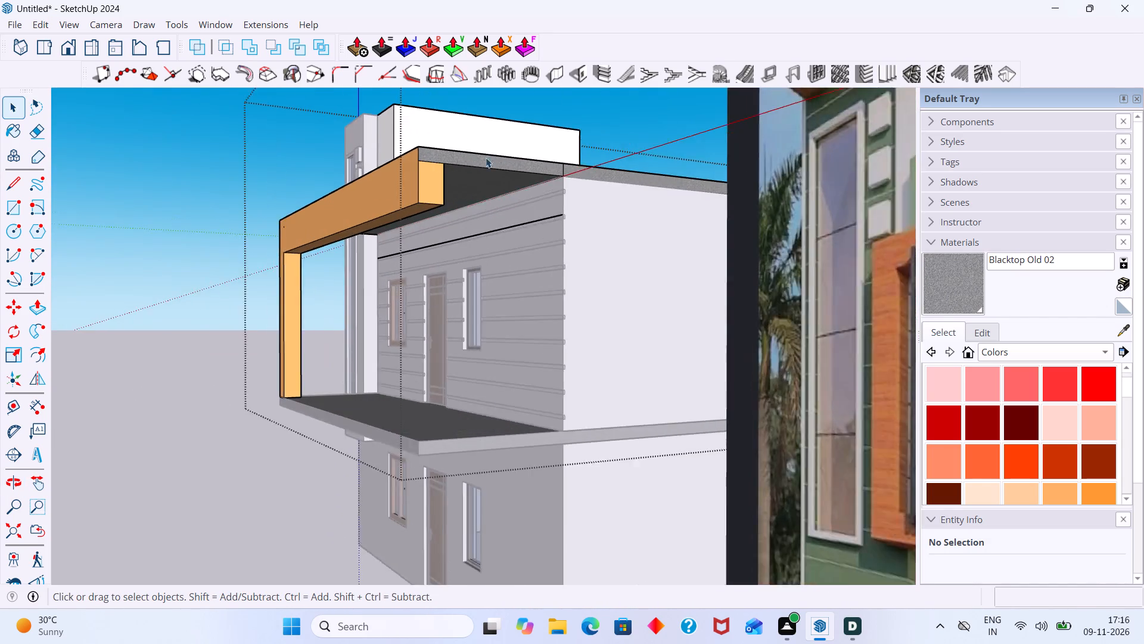
{"action": "scroll", "coordinate": [486, 157], "scroll_direction": "up", "scroll_amount": 8}
{"action": "scroll", "coordinate": [430, 165], "scroll_direction": "down", "scroll_amount": 9}
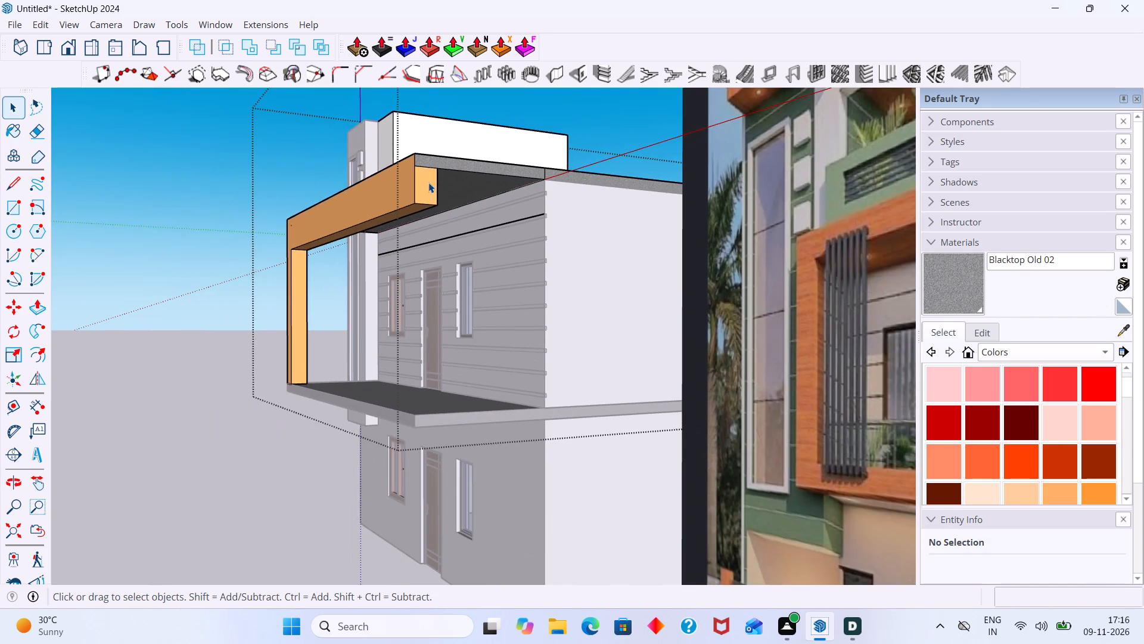
{"action": "middle_click_drag", "start_coordinate": [415, 206], "coordinate": [401, 252]}
{"action": "middle_click_drag", "start_coordinate": [428, 254], "coordinate": [425, 305]}
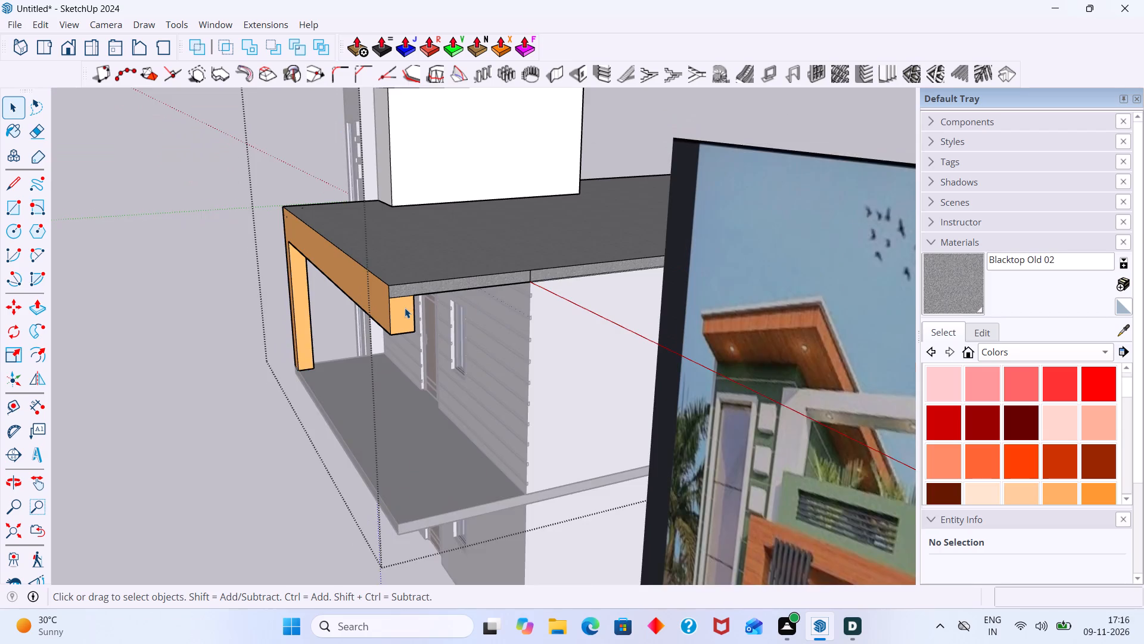
{"action": "scroll", "coordinate": [404, 308], "scroll_direction": "up", "scroll_amount": 4}
{"action": "scroll", "coordinate": [395, 305], "scroll_direction": "down", "scroll_amount": 3}
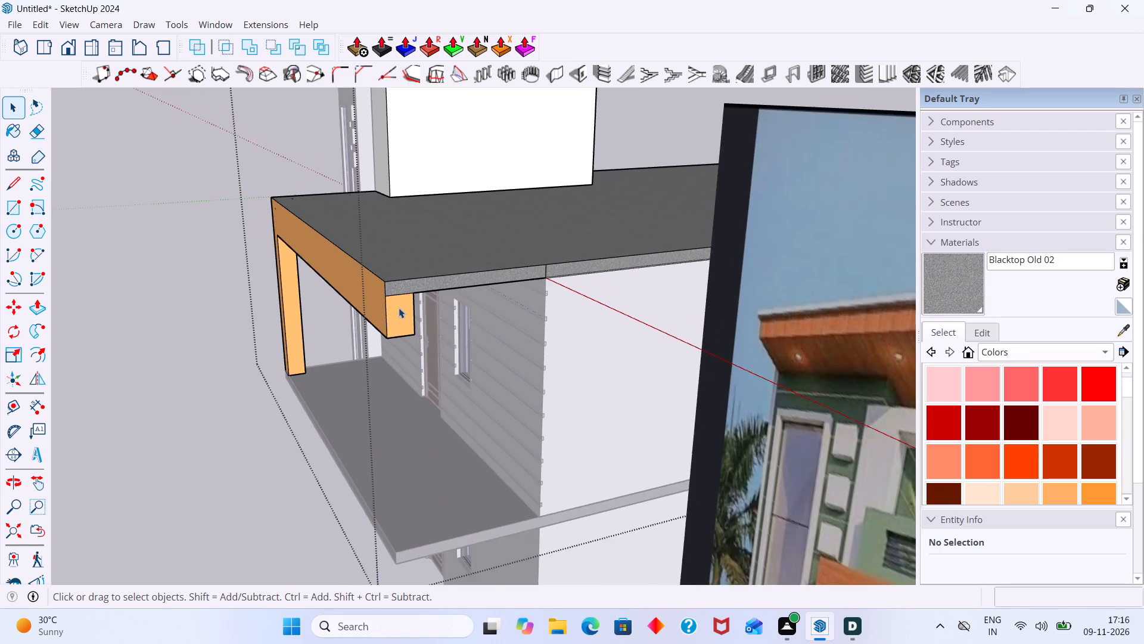
{"action": "scroll", "coordinate": [399, 308], "scroll_direction": "down", "scroll_amount": 2}
{"action": "middle_click_drag", "start_coordinate": [405, 334], "coordinate": [628, 330]}
{"action": "scroll", "coordinate": [425, 355], "scroll_direction": "down", "scroll_amount": 6}
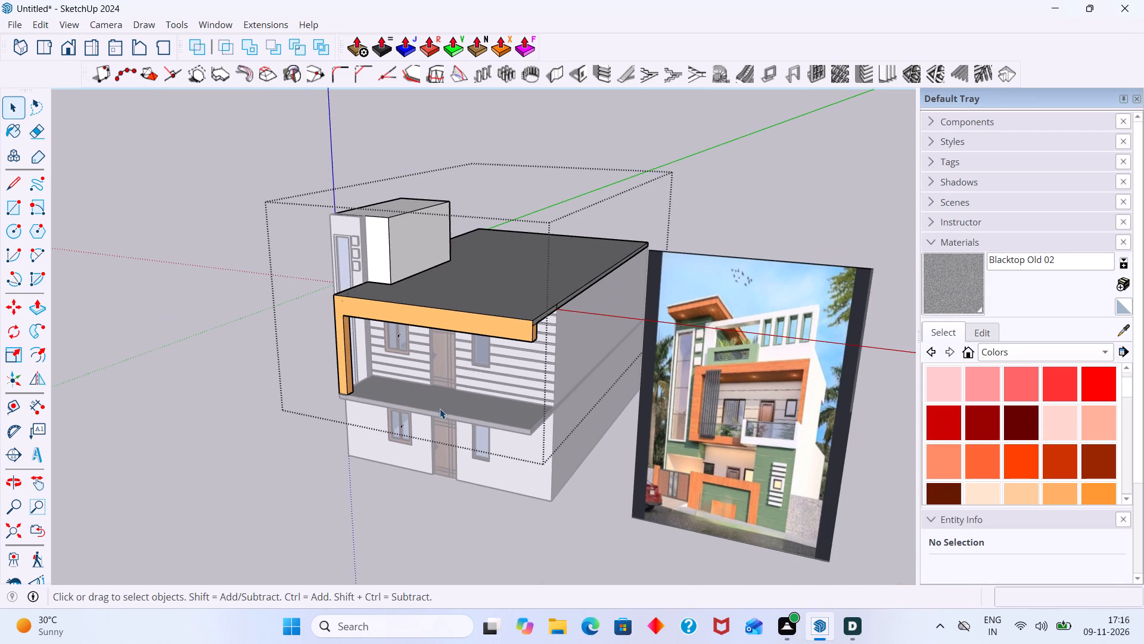
Push/Pull the orange beam's free end face 1' back along the beam to divide off an end section.
{"action": "scroll", "coordinate": [534, 321], "scroll_direction": "up", "scroll_amount": 5}
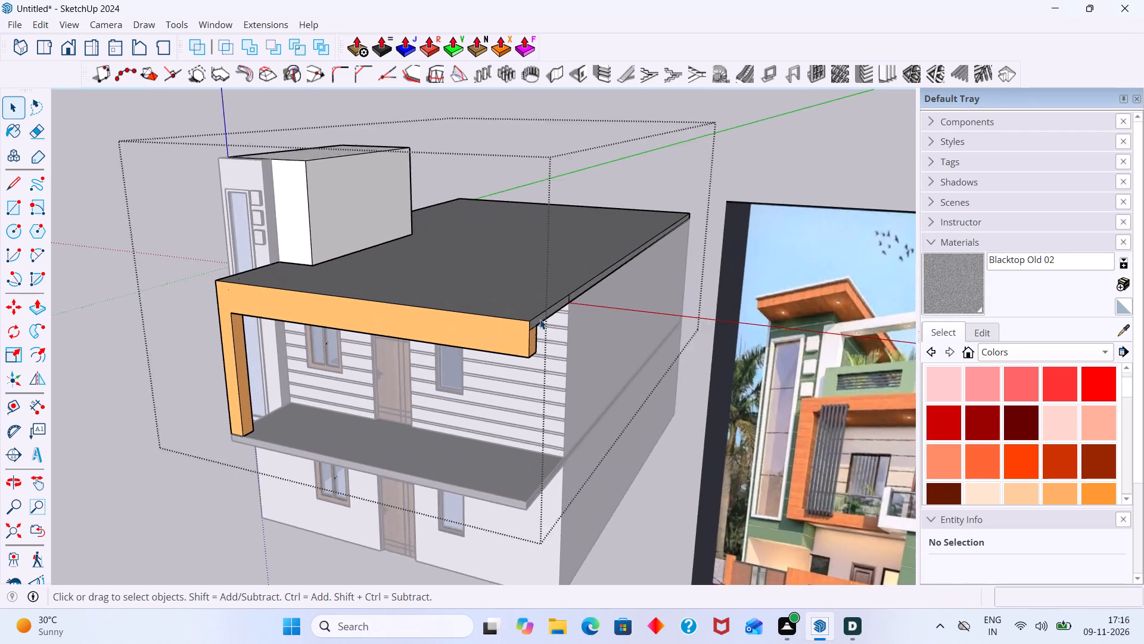
{"action": "scroll", "coordinate": [540, 319], "scroll_direction": "up", "scroll_amount": 6}
{"action": "left_click", "coordinate": [530, 343]}
{"action": "key", "text": "p"}
{"action": "left_click", "coordinate": [528, 343]}
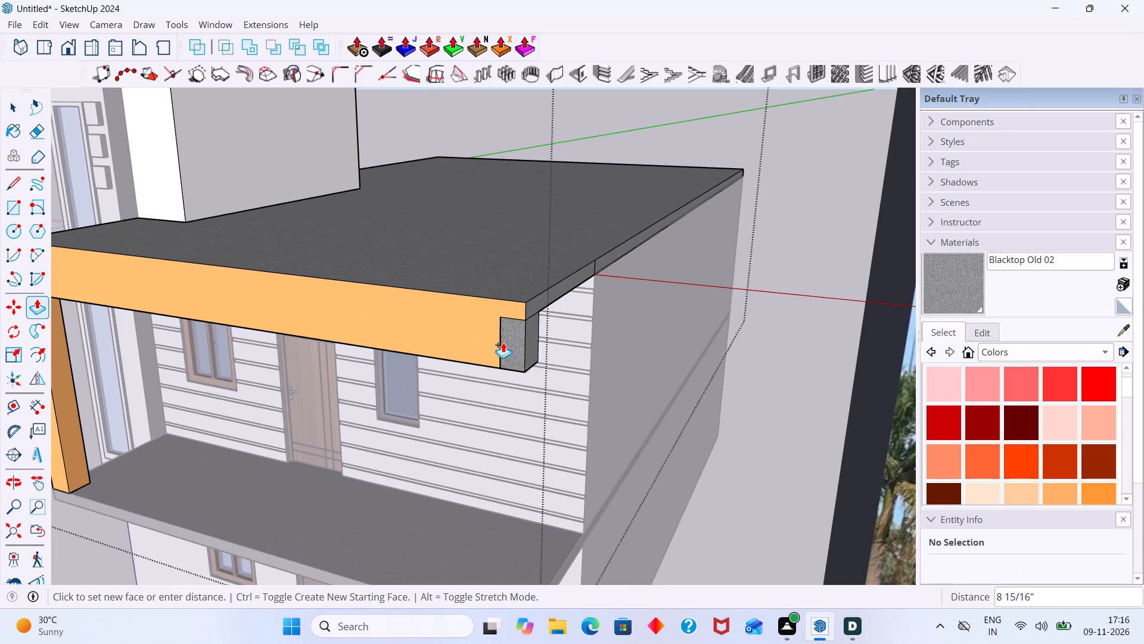
{"action": "scroll", "coordinate": [502, 342], "scroll_direction": "down", "scroll_amount": 13}
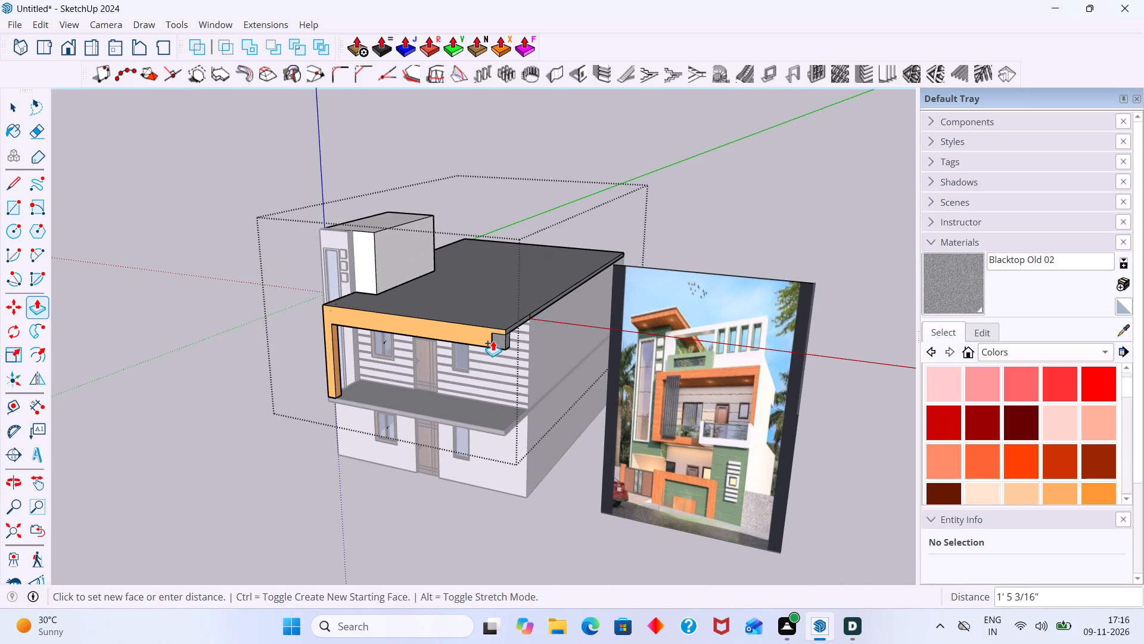
{"action": "type", "text": "1'"}
{"action": "key", "text": "Return"}
{"action": "key", "text": "space"}
Extend the end section's vertical front edge up 6" to the slab's top edge and delete the horizontal edge crossing that section.
{"action": "scroll", "coordinate": [515, 325], "scroll_direction": "up", "scroll_amount": 4}
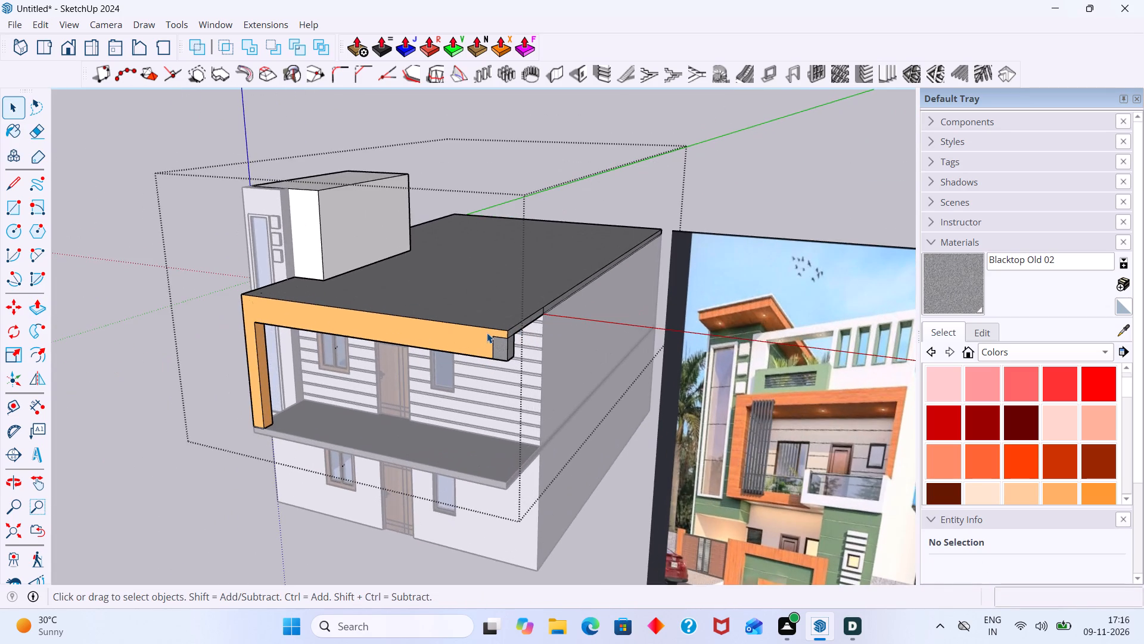
{"action": "scroll", "coordinate": [494, 351], "scroll_direction": "up", "scroll_amount": 6}
{"action": "key", "text": "l"}
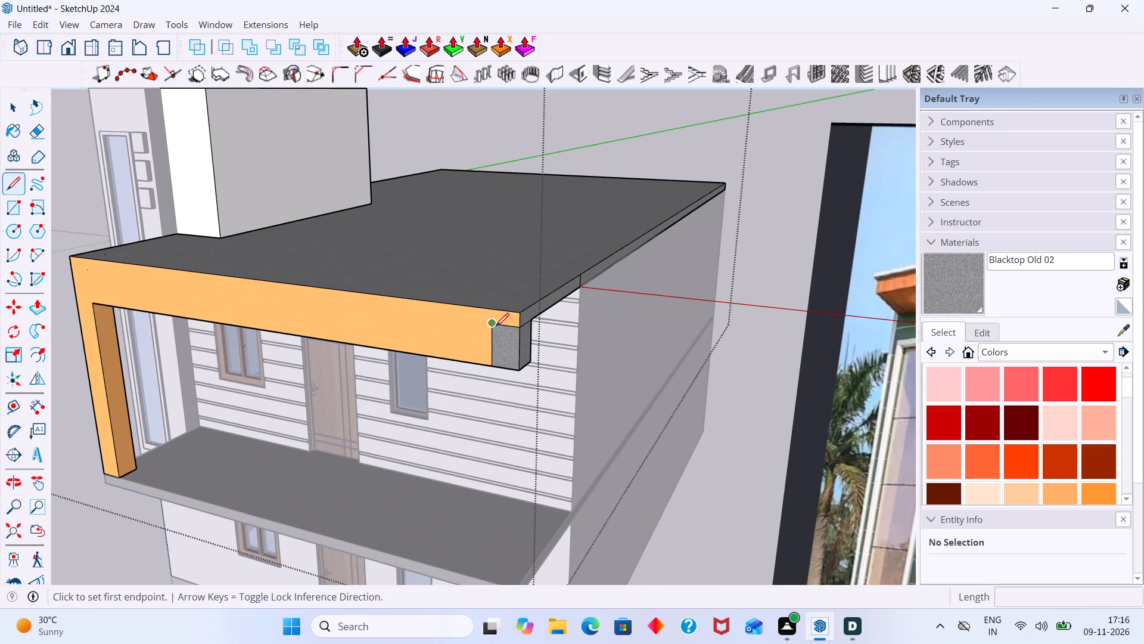
{"action": "left_click", "coordinate": [492, 325]}
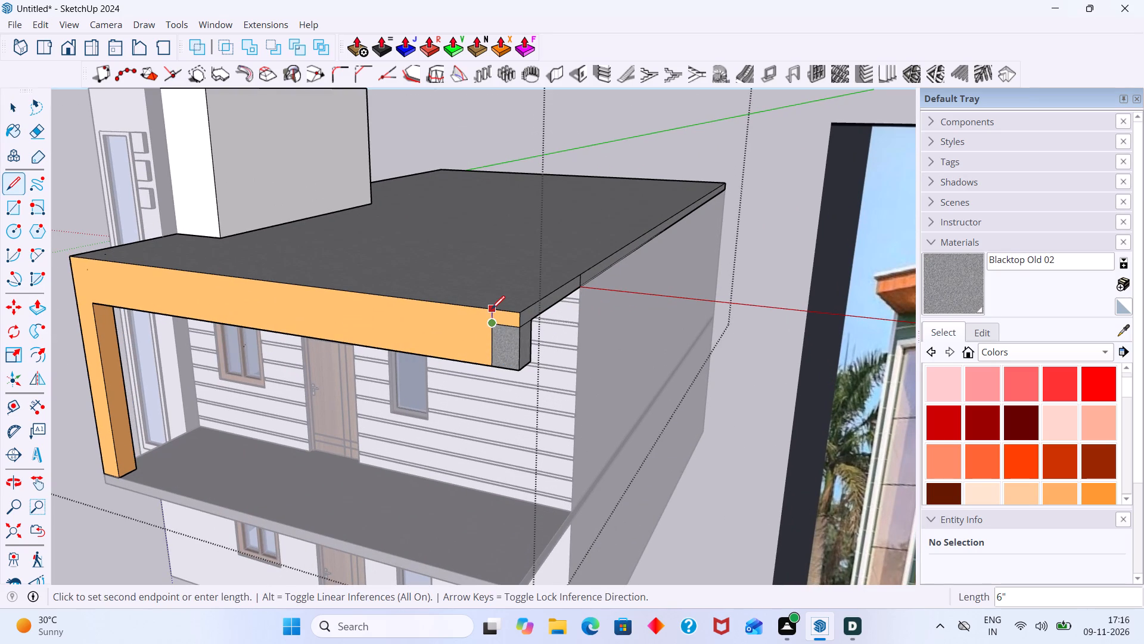
{"action": "left_click", "coordinate": [492, 309]}
{"action": "key", "text": "space"}
{"action": "left_click", "coordinate": [506, 326]}
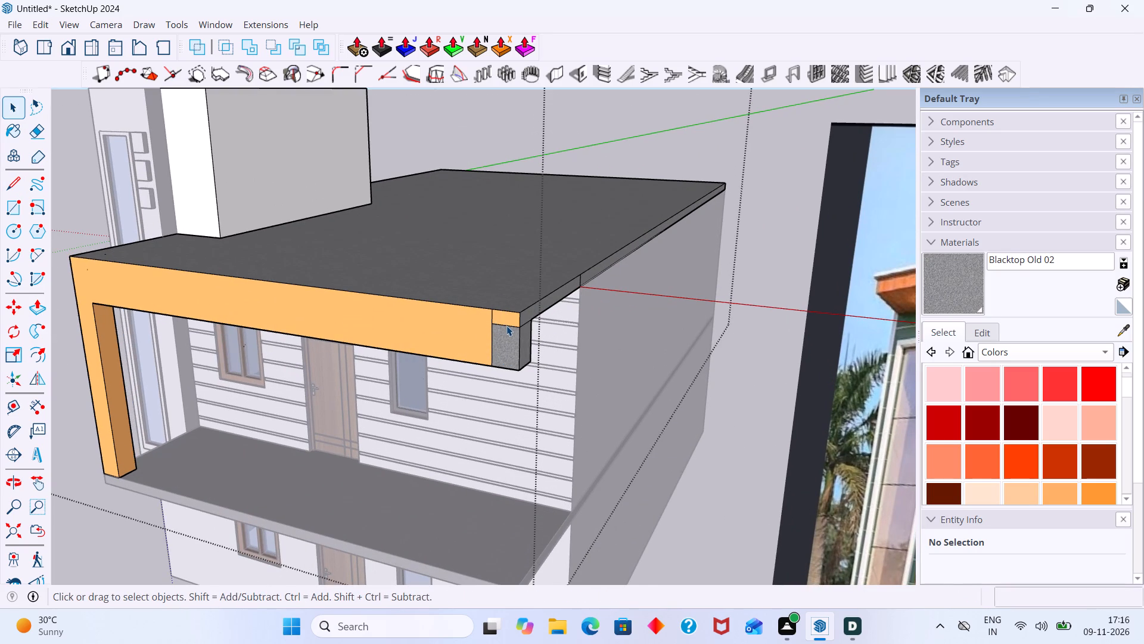
{"action": "key", "text": "Delete"}
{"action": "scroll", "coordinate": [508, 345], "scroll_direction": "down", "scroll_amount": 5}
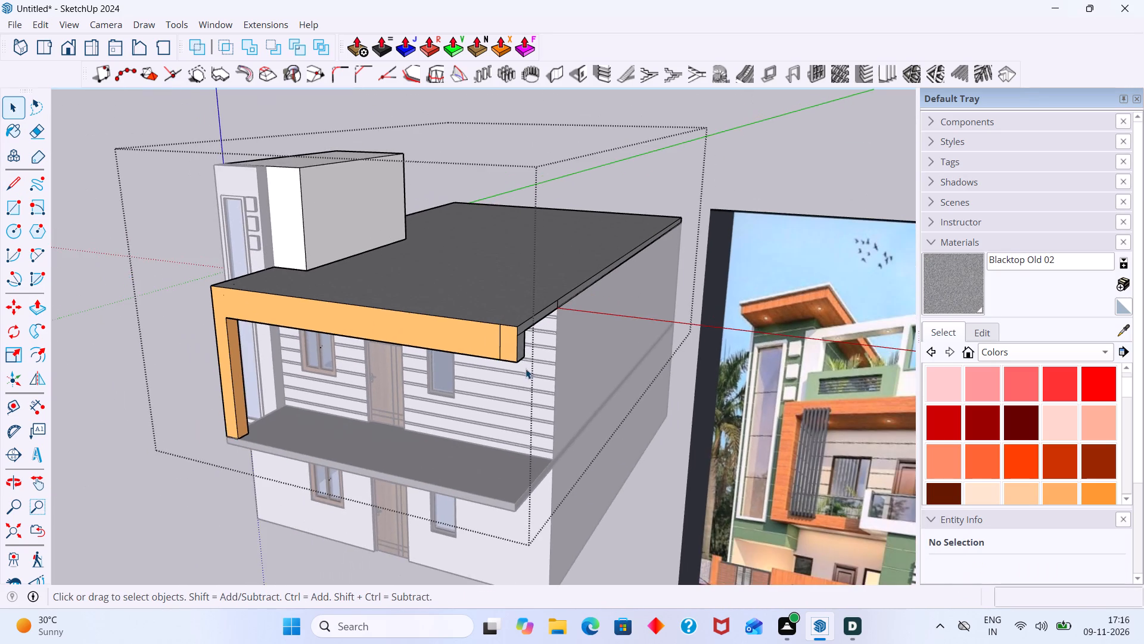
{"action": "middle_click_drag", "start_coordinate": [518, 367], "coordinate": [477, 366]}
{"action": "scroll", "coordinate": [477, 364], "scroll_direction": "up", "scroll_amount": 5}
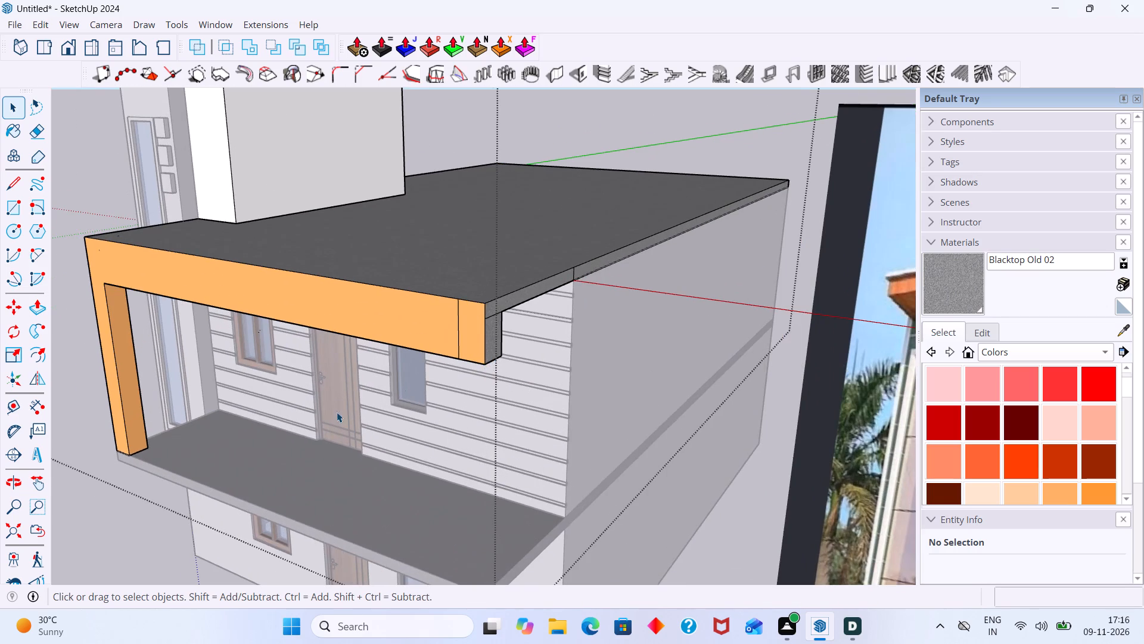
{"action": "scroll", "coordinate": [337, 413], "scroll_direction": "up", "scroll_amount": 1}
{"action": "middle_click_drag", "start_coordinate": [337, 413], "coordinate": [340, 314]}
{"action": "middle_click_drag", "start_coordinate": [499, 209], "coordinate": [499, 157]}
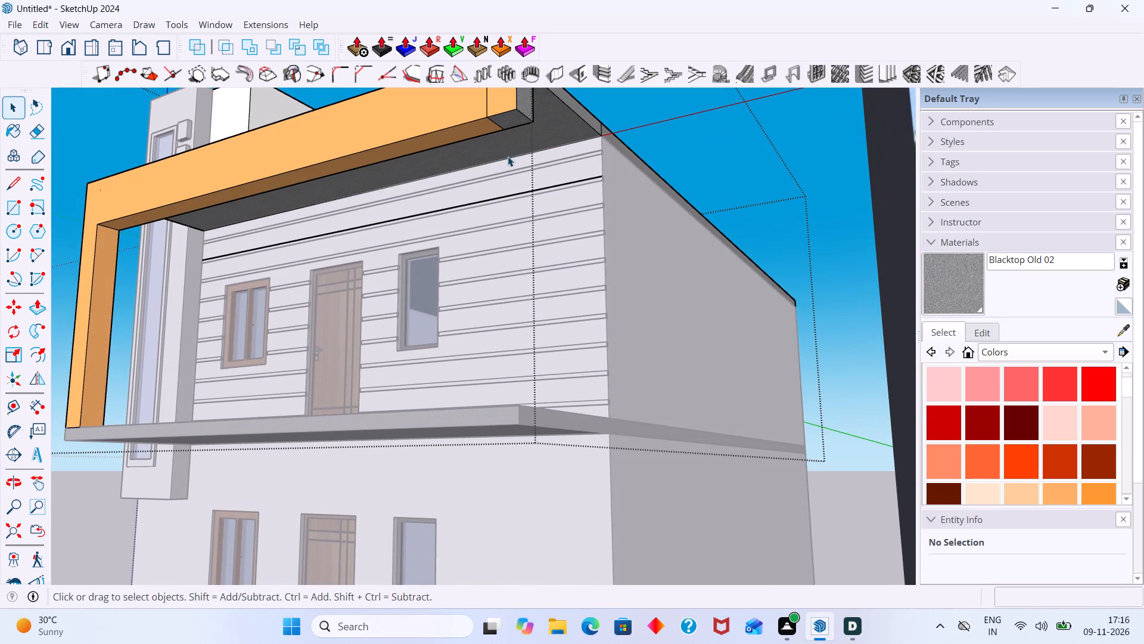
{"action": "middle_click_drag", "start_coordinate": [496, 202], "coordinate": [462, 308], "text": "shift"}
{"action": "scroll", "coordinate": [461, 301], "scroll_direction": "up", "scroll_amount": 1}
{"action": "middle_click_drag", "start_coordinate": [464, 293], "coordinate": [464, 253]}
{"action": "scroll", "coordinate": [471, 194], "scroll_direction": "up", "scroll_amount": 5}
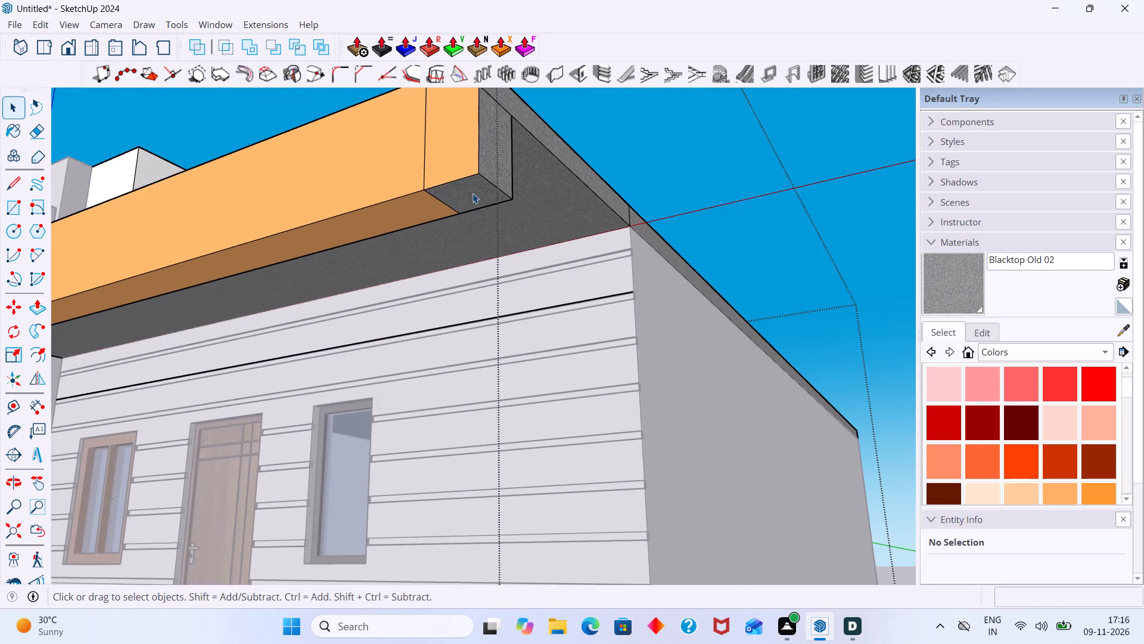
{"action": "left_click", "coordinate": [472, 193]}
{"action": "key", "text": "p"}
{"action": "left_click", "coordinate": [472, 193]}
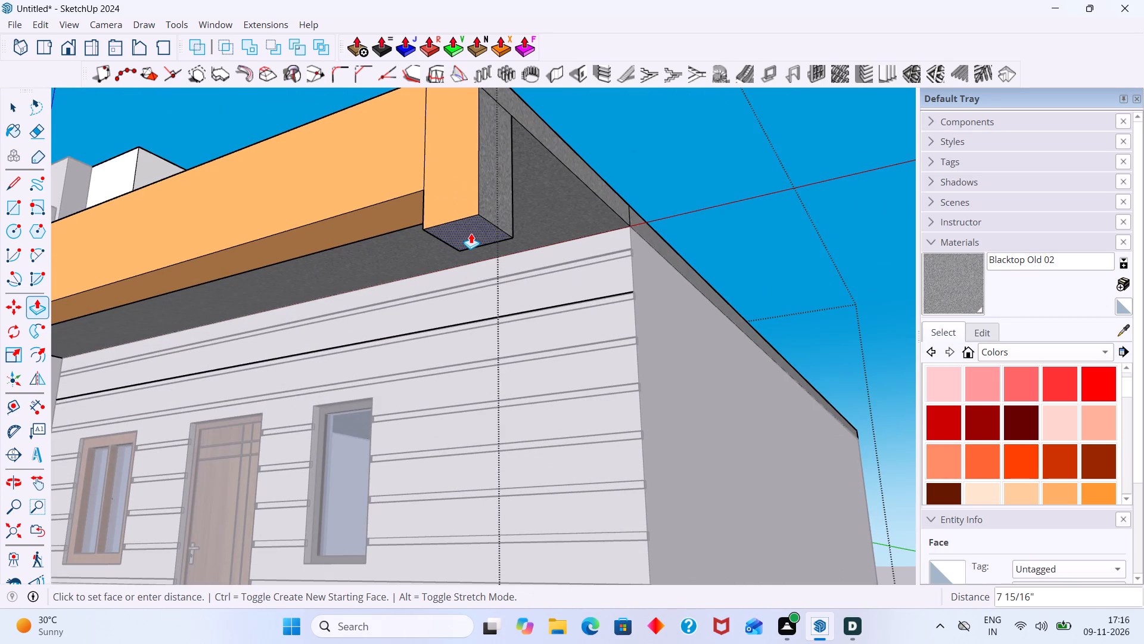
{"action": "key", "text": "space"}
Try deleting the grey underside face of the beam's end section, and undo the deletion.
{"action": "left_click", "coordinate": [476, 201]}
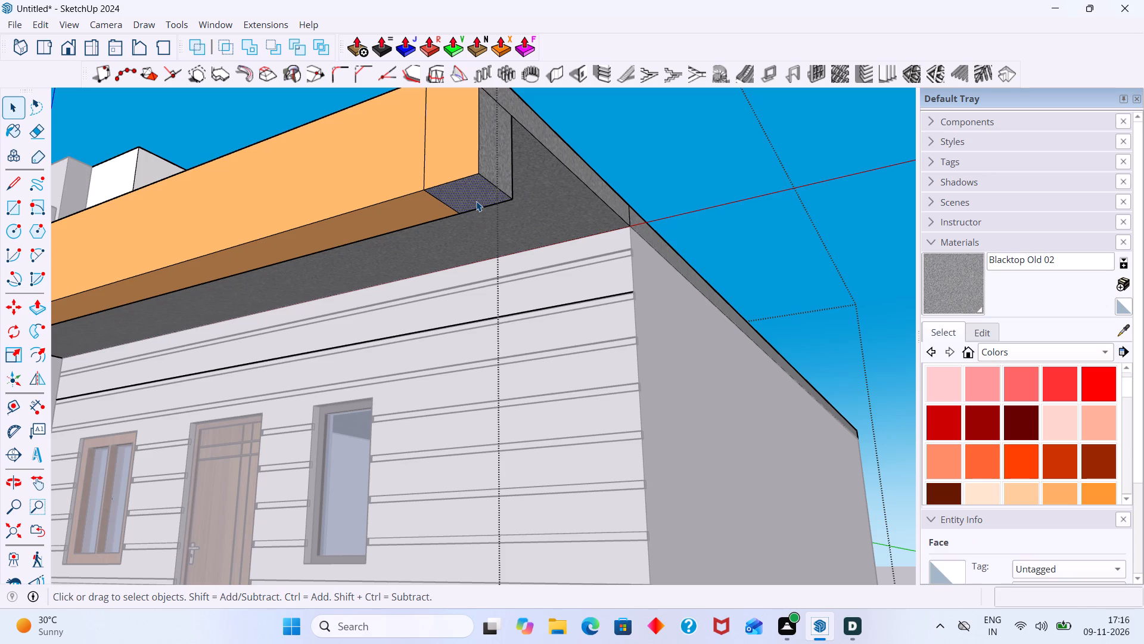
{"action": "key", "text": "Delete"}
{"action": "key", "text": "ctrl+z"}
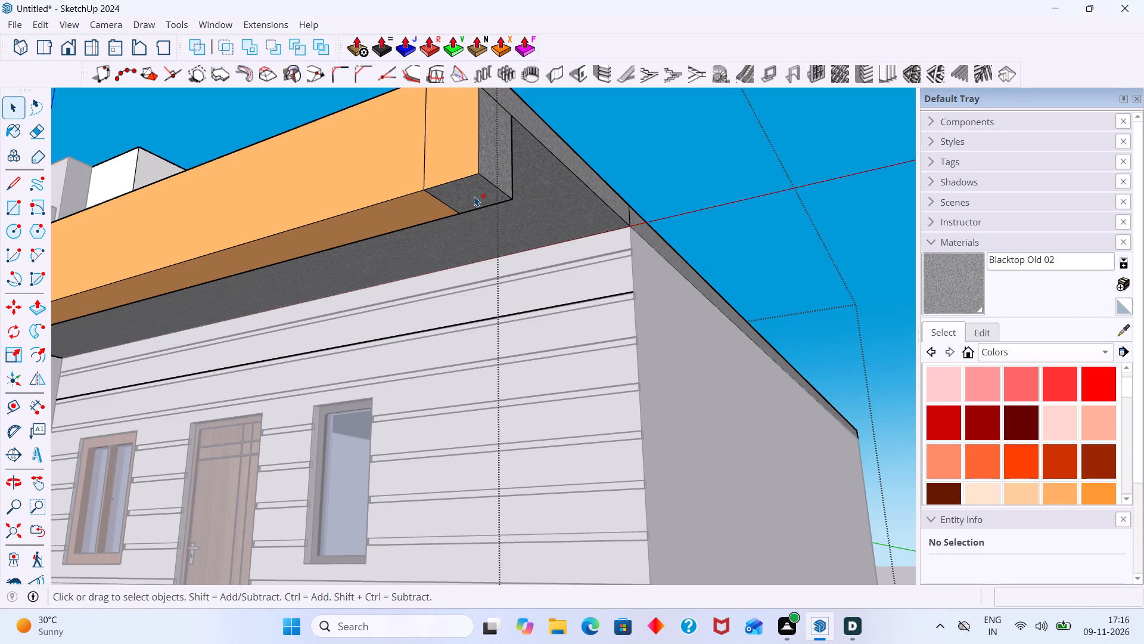
Sample the beam's orange Color C03 and paint the end section's grey outer side face and underside with it.
{"action": "left_click", "coordinate": [1126, 333]}
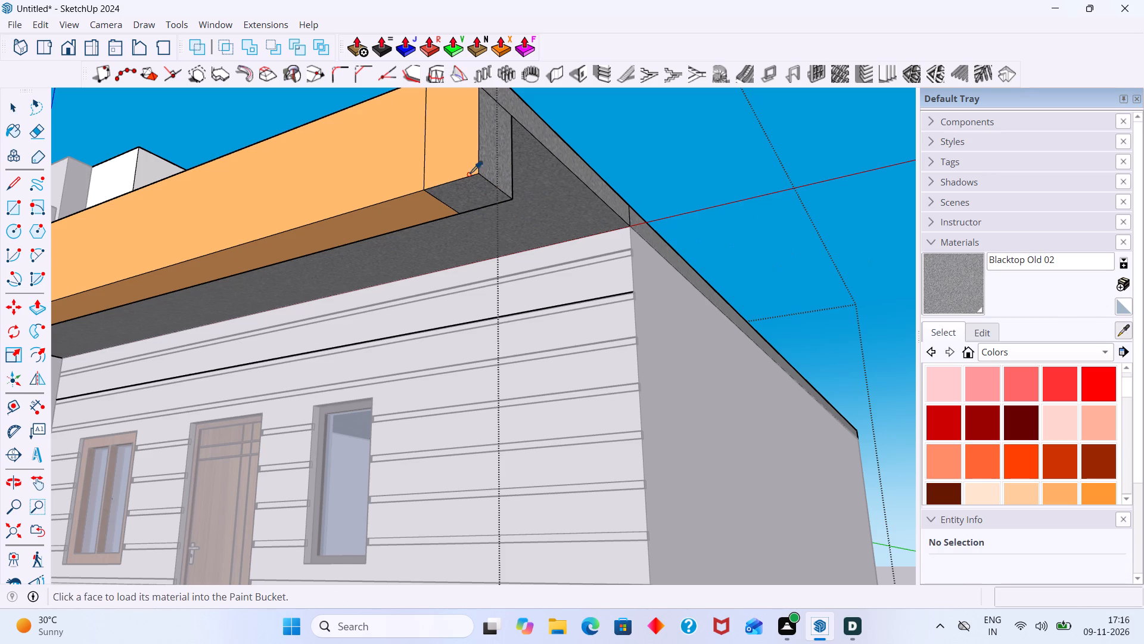
{"action": "left_click", "coordinate": [448, 163]}
{"action": "left_click", "coordinate": [484, 170]}
{"action": "left_click", "coordinate": [465, 207]}
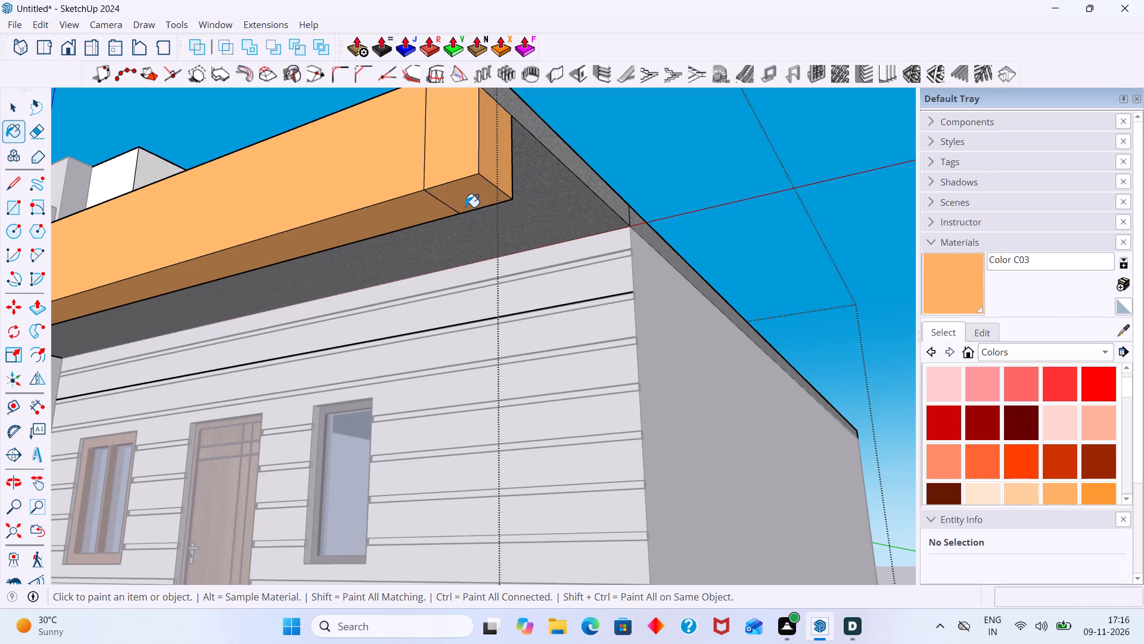
{"action": "scroll", "coordinate": [465, 205], "scroll_direction": "down", "scroll_amount": 5}
{"action": "middle_click_drag", "start_coordinate": [486, 179], "coordinate": [452, 267]}
{"action": "scroll", "coordinate": [436, 300], "scroll_direction": "down", "scroll_amount": 4}
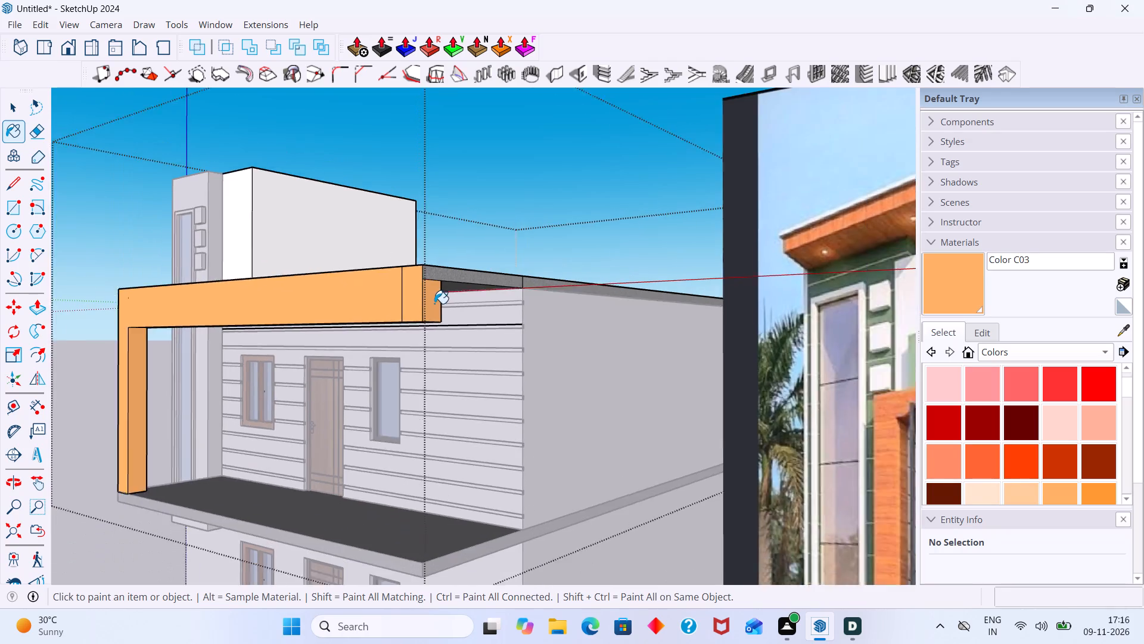
{"action": "scroll", "coordinate": [434, 304], "scroll_direction": "down", "scroll_amount": 3}
{"action": "key", "text": "space"}
Push/Pull the end section's underside down 8' 6" to the balcony slab to form the second orange post, and close the group.
{"action": "middle_click_drag", "start_coordinate": [406, 343], "coordinate": [479, 219]}
{"action": "scroll", "coordinate": [491, 216], "scroll_direction": "up", "scroll_amount": 6}
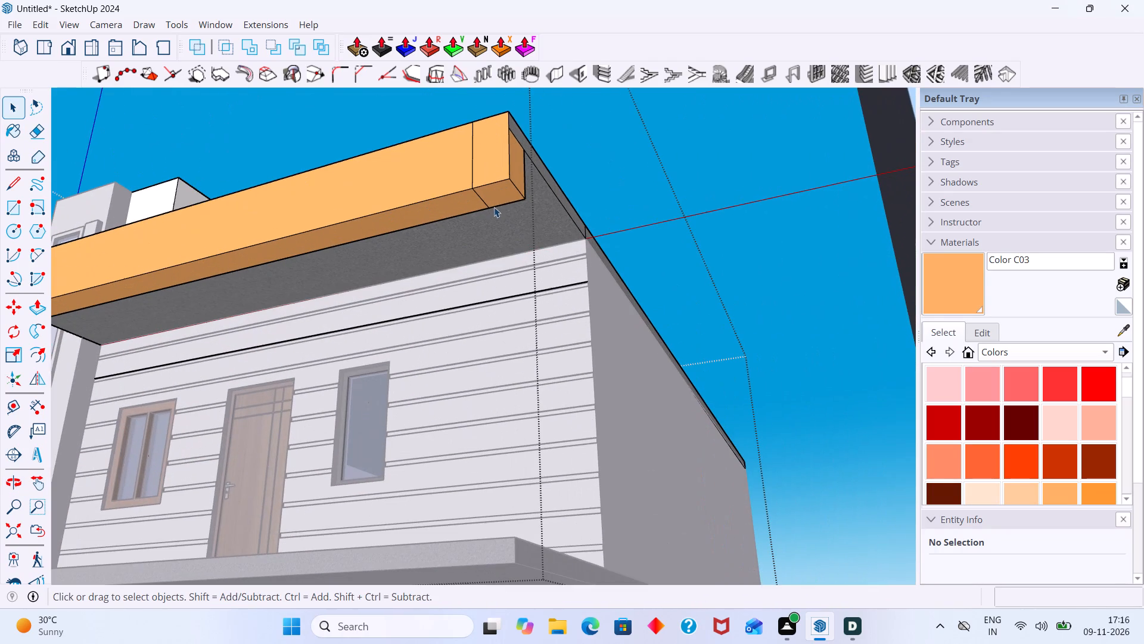
{"action": "left_click", "coordinate": [495, 200]}
{"action": "key", "text": "p"}
{"action": "left_click", "coordinate": [495, 200]}
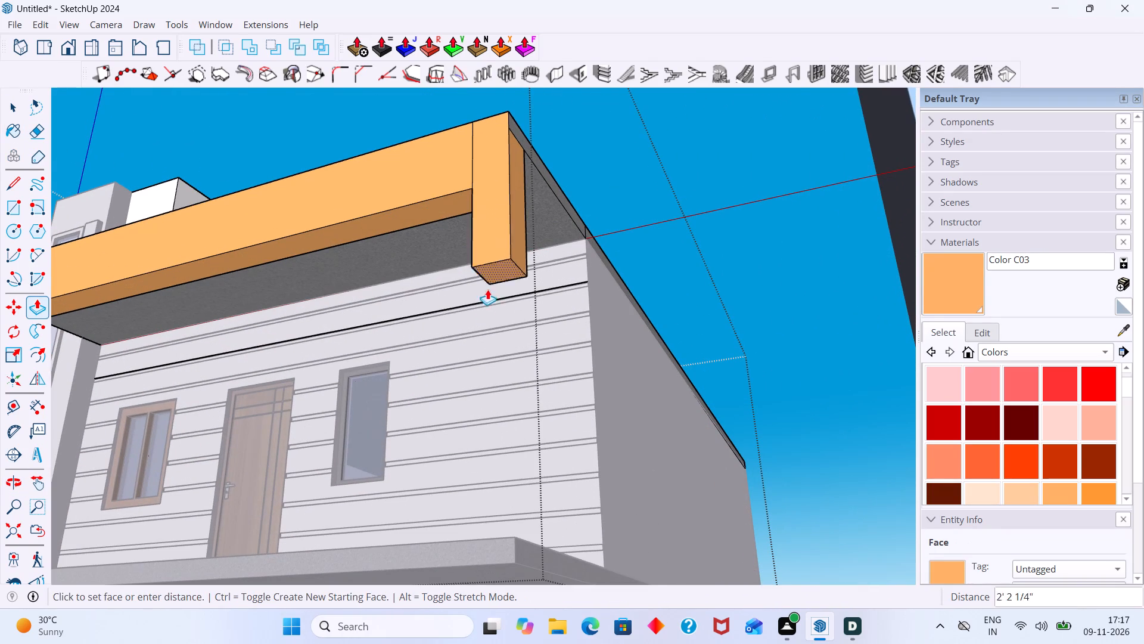
{"action": "scroll", "coordinate": [480, 335], "scroll_direction": "down", "scroll_amount": 8}
{"action": "scroll", "coordinate": [474, 397], "scroll_direction": "down", "scroll_amount": 4}
{"action": "middle_click_drag", "start_coordinate": [484, 423], "coordinate": [481, 459]}
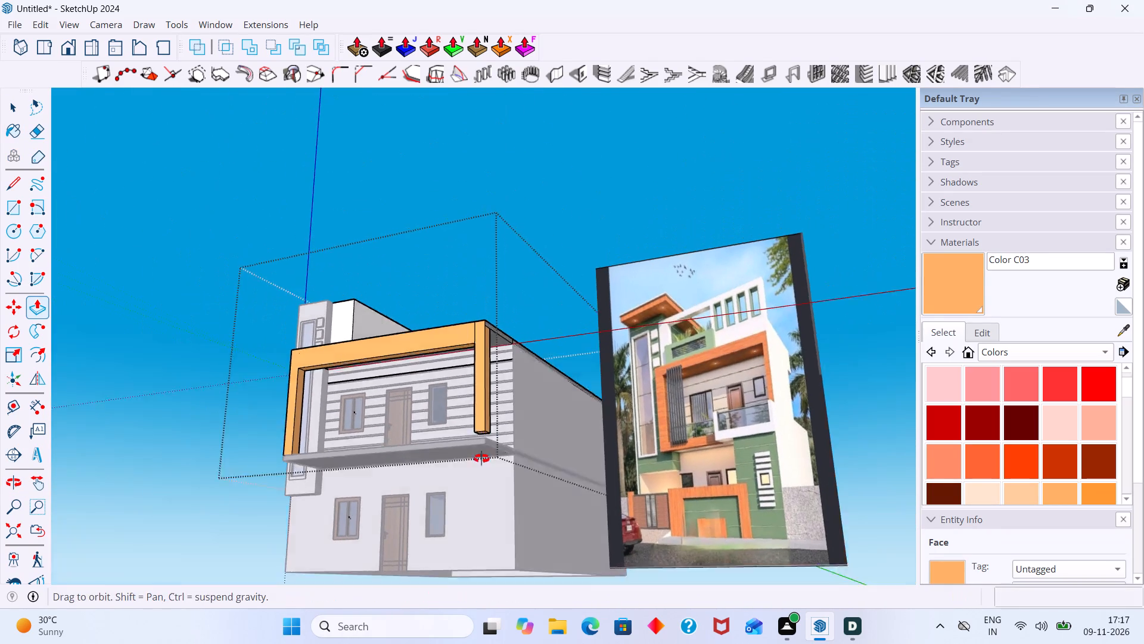
{"action": "middle_click_drag", "start_coordinate": [481, 459], "coordinate": [490, 513]}
{"action": "scroll", "coordinate": [492, 486], "scroll_direction": "up", "scroll_amount": 1}
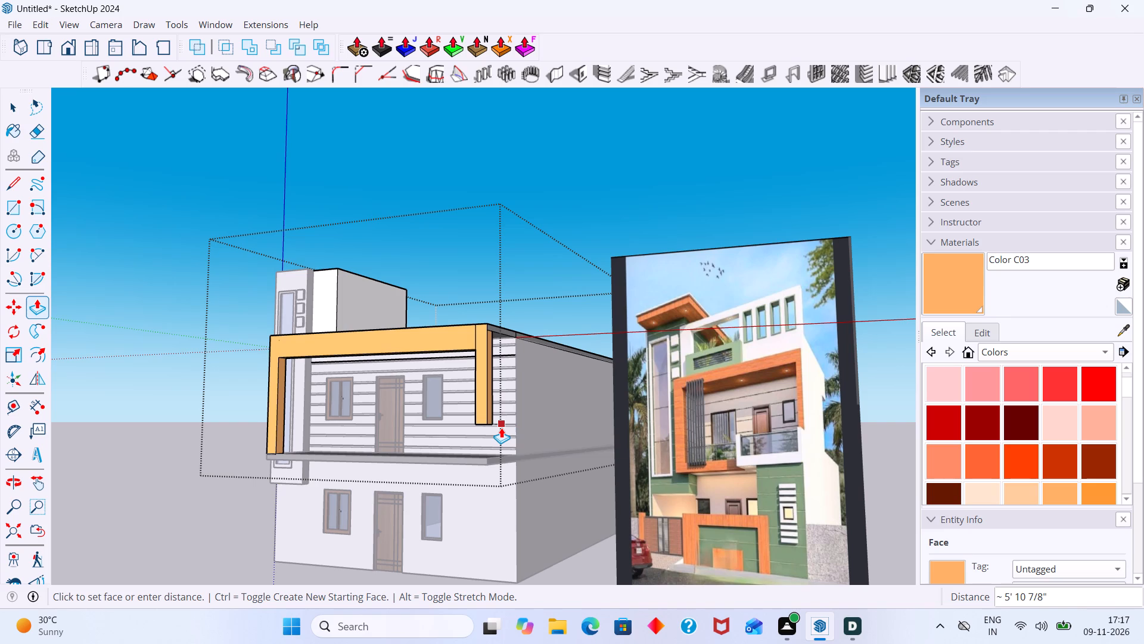
{"action": "middle_click_drag", "start_coordinate": [495, 453], "coordinate": [475, 584]}
{"action": "scroll", "coordinate": [475, 577], "scroll_direction": "up", "scroll_amount": 1}
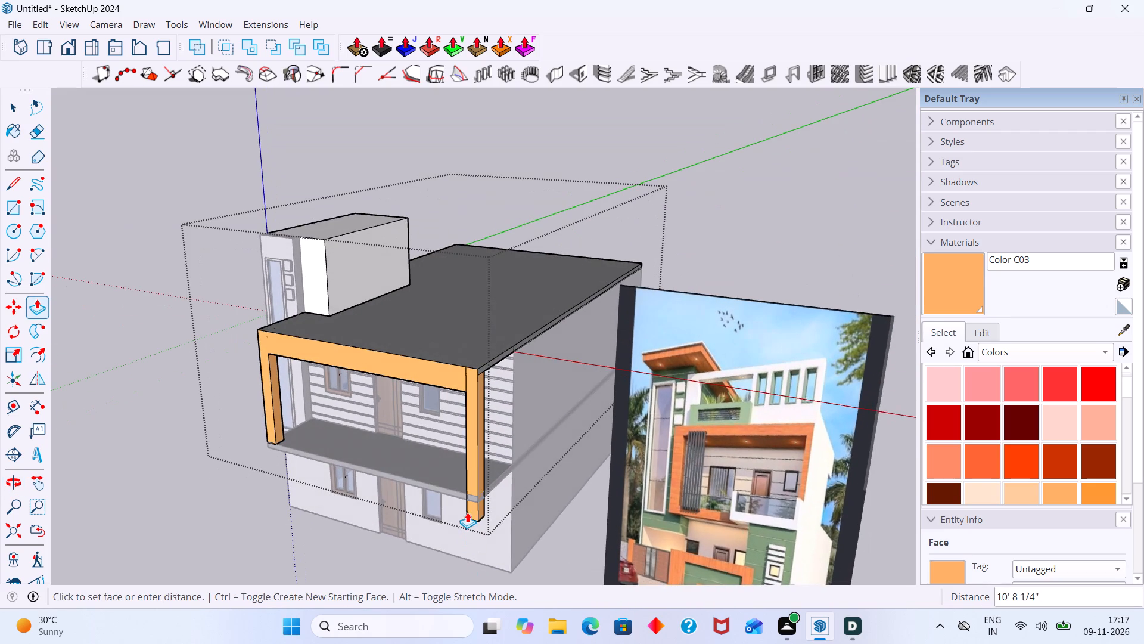
{"action": "scroll", "coordinate": [467, 509], "scroll_direction": "up", "scroll_amount": 9}
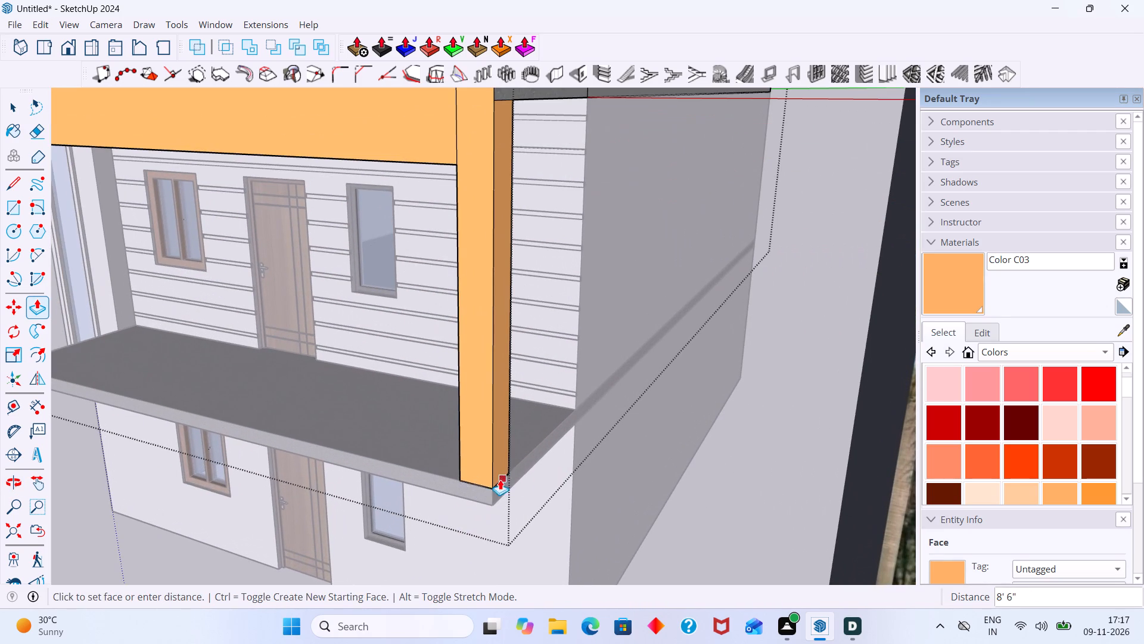
{"action": "left_click", "coordinate": [493, 481]}
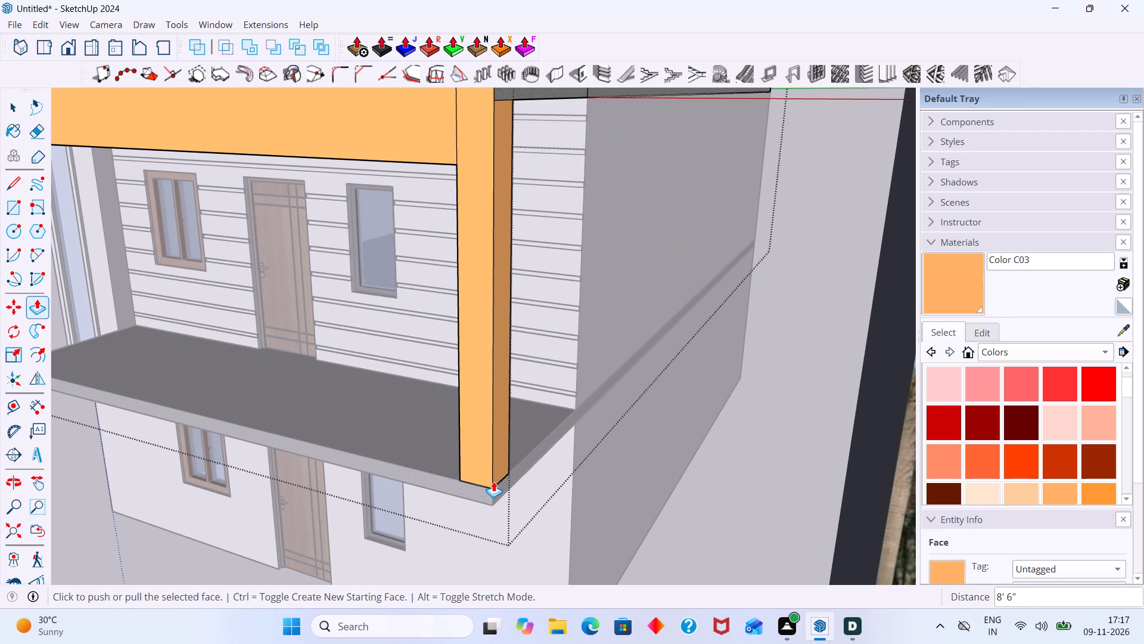
{"action": "key", "text": "space"}
{"action": "left_click", "coordinate": [725, 531]}
Examine the balcony frame and lower front in the reference elevation and compare them with the modelled orange frame.
{"action": "scroll", "coordinate": [659, 521], "scroll_direction": "down", "scroll_amount": 6}
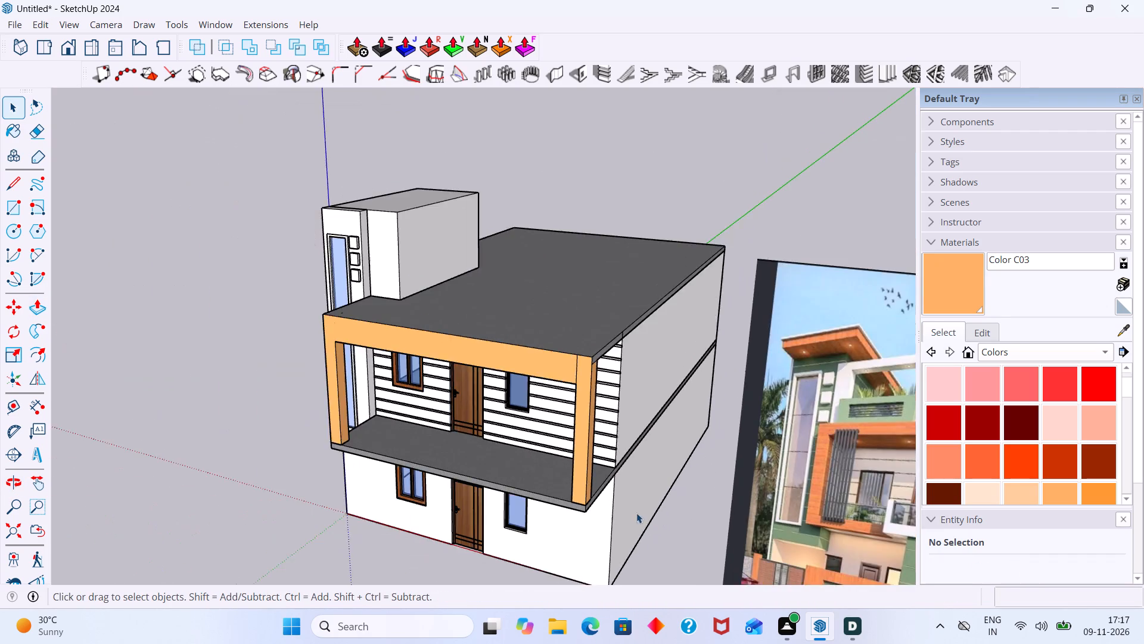
{"action": "scroll", "coordinate": [636, 513], "scroll_direction": "down", "scroll_amount": 3}
{"action": "middle_click_drag", "start_coordinate": [639, 510], "coordinate": [473, 401]}
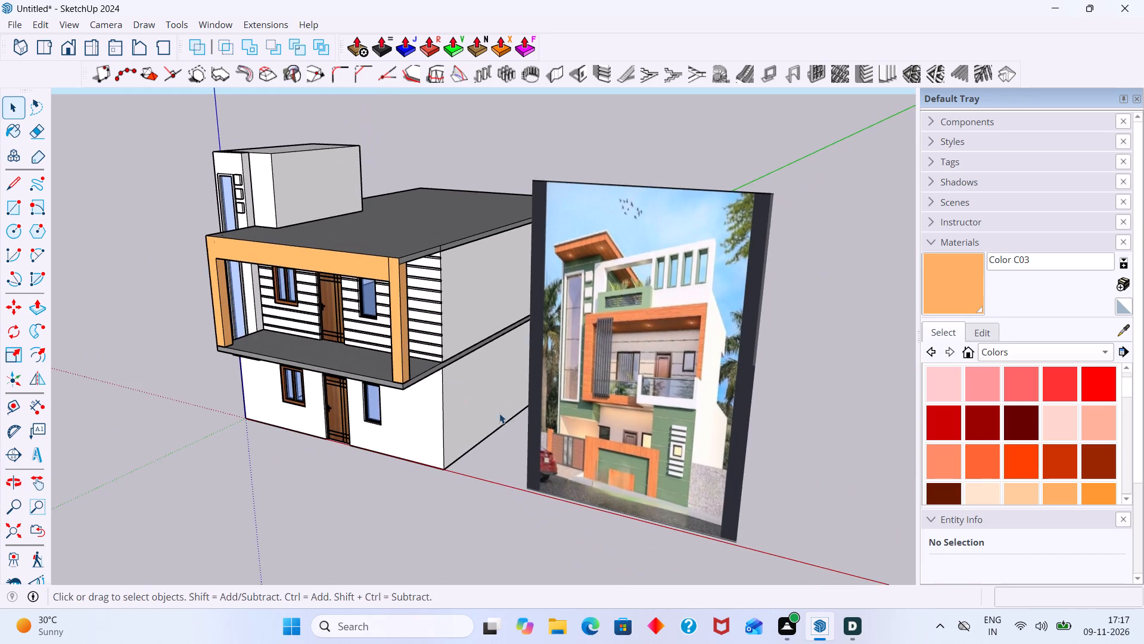
{"action": "middle_click_drag", "start_coordinate": [511, 422], "coordinate": [533, 472]}
{"action": "middle_click_drag", "start_coordinate": [655, 441], "coordinate": [676, 431]}
{"action": "scroll", "coordinate": [673, 429], "scroll_direction": "up", "scroll_amount": 3}
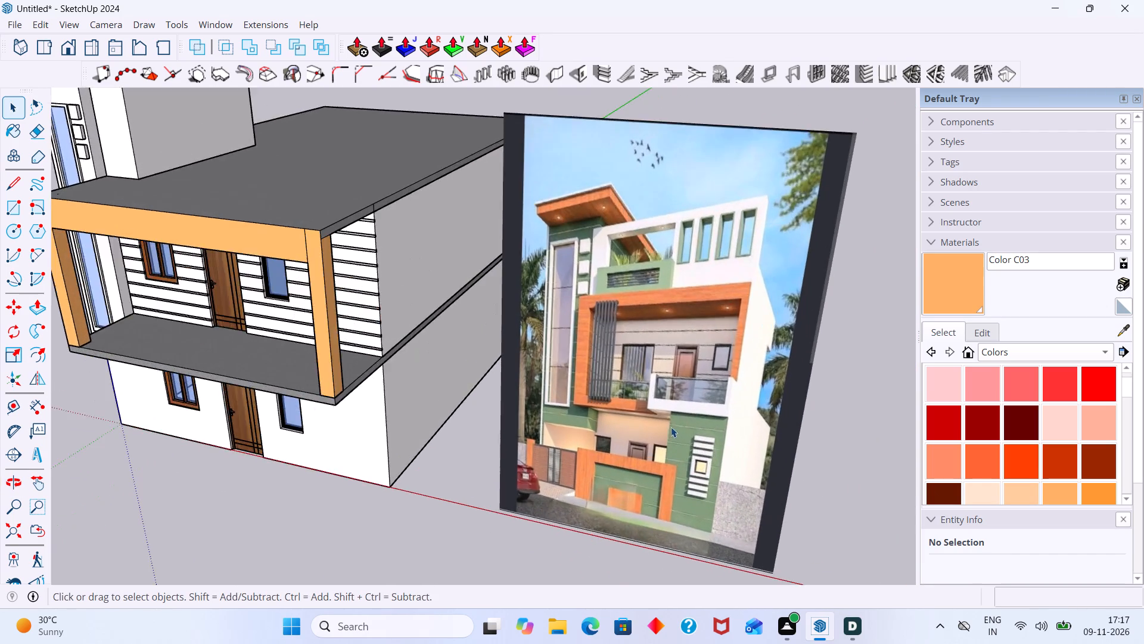
{"action": "scroll", "coordinate": [671, 427], "scroll_direction": "up", "scroll_amount": 12}
{"action": "middle_click_drag", "start_coordinate": [629, 386], "coordinate": [660, 381]}
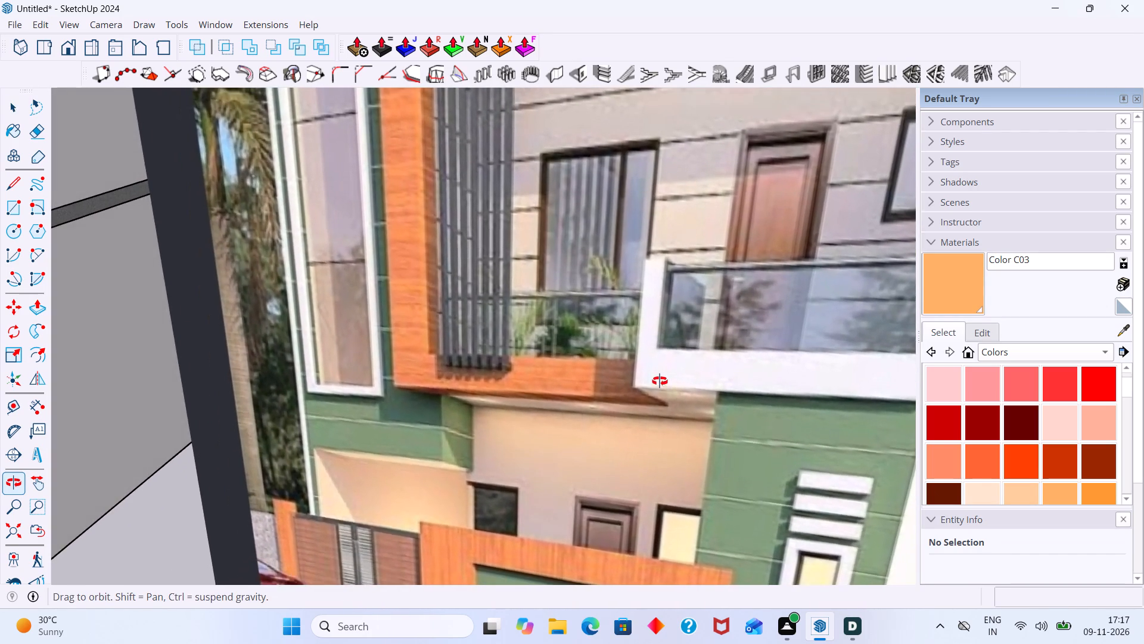
{"action": "middle_click_drag", "start_coordinate": [660, 381], "coordinate": [658, 381]}
{"action": "scroll", "coordinate": [658, 381], "scroll_direction": "down", "scroll_amount": 12}
{"action": "scroll", "coordinate": [393, 444], "scroll_direction": "down", "scroll_amount": 3}
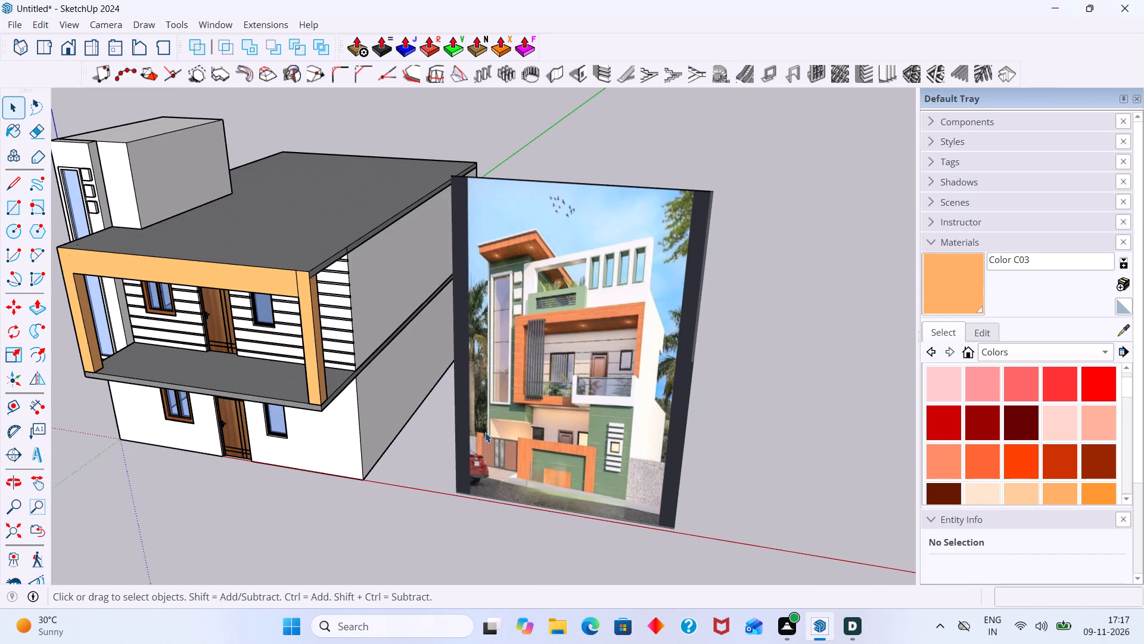
{"action": "scroll", "coordinate": [486, 431], "scroll_direction": "up", "scroll_amount": 2}
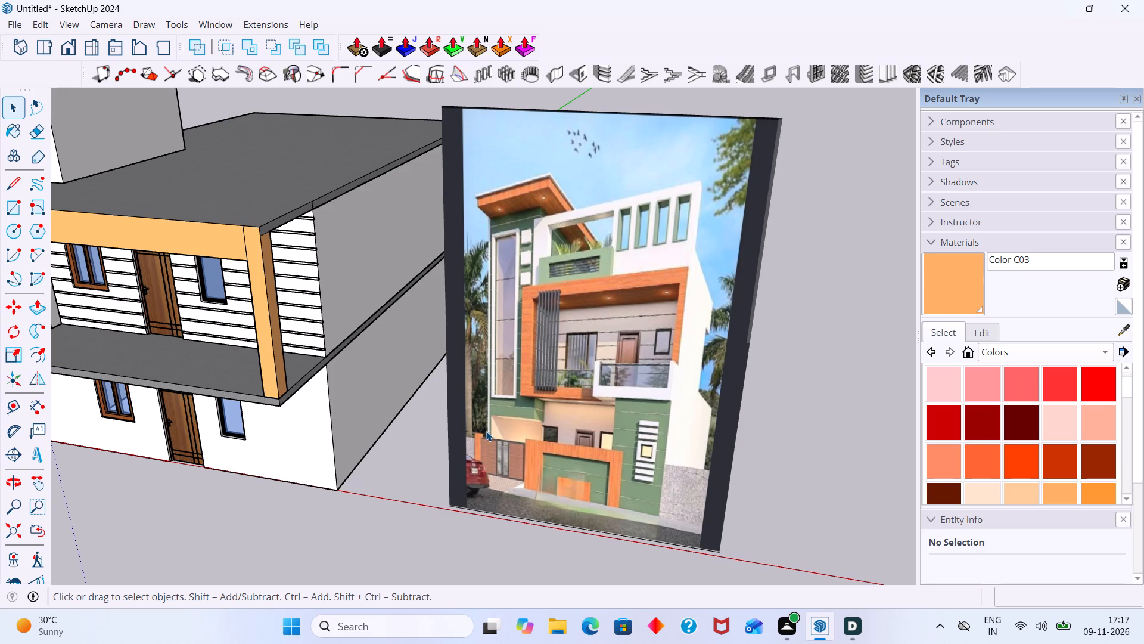
{"action": "scroll", "coordinate": [494, 401], "scroll_direction": "down", "scroll_amount": 6}
Open the orange frame group and draw a 1' high rectangle at the base of the tower-side post's inner face.
{"action": "scroll", "coordinate": [178, 385], "scroll_direction": "up", "scroll_amount": 12}
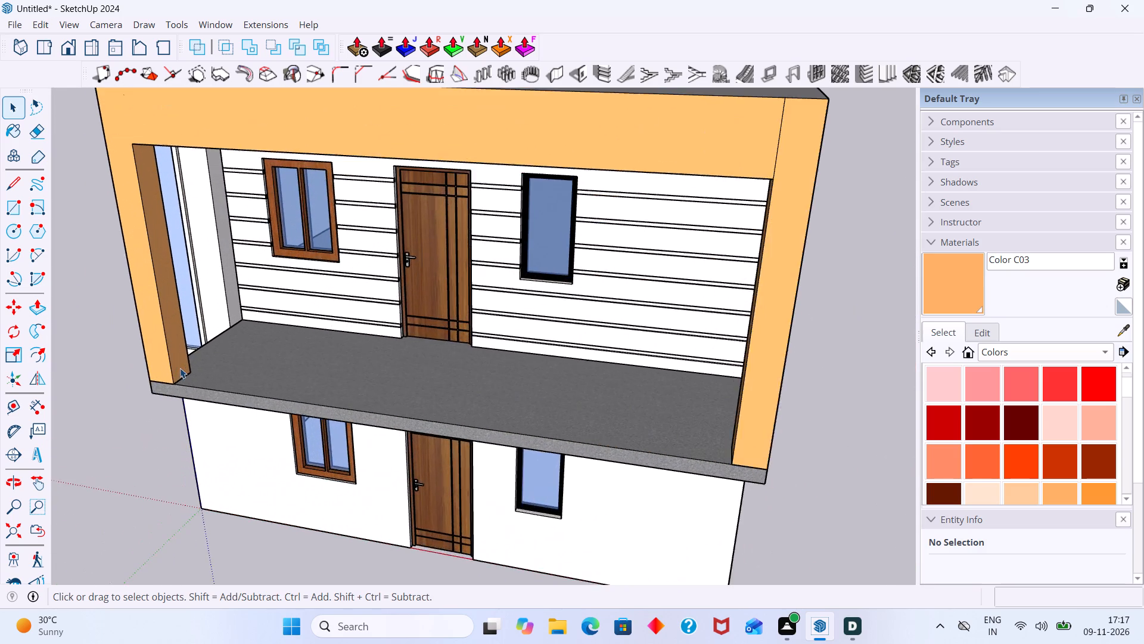
{"action": "scroll", "coordinate": [151, 397], "scroll_direction": "up", "scroll_amount": 6}
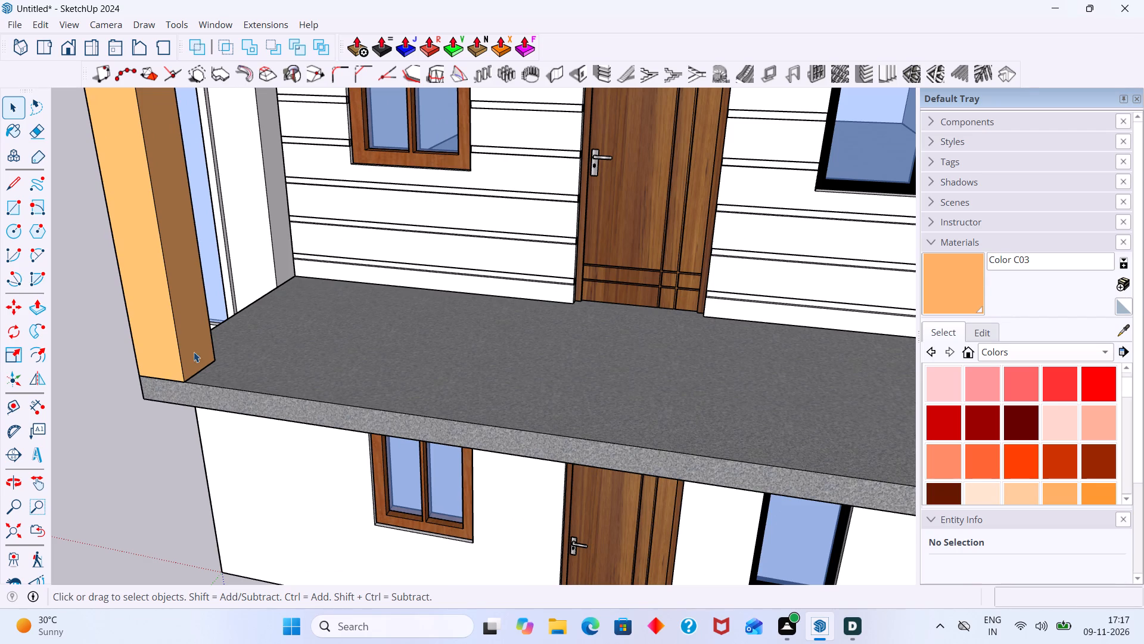
{"action": "left_click", "coordinate": [194, 349]}
{"action": "double_click", "coordinate": [194, 349]}
{"action": "left_click", "coordinate": [207, 360]}
{"action": "scroll", "coordinate": [198, 364], "scroll_direction": "up", "scroll_amount": 1}
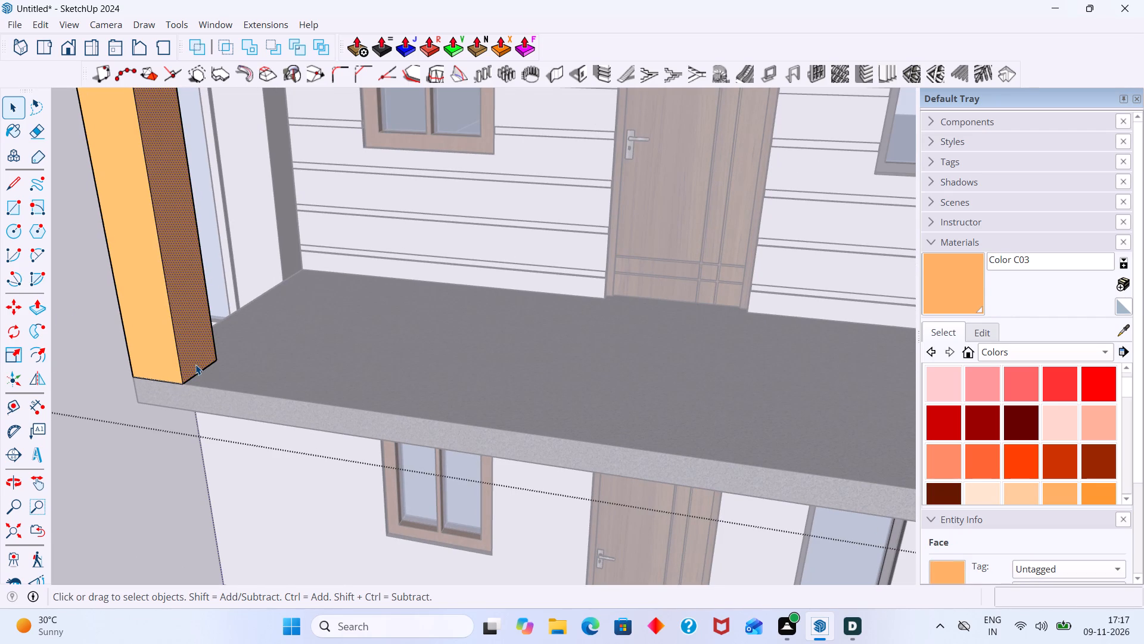
{"action": "key", "text": "r"}
{"action": "left_click", "coordinate": [185, 384]}
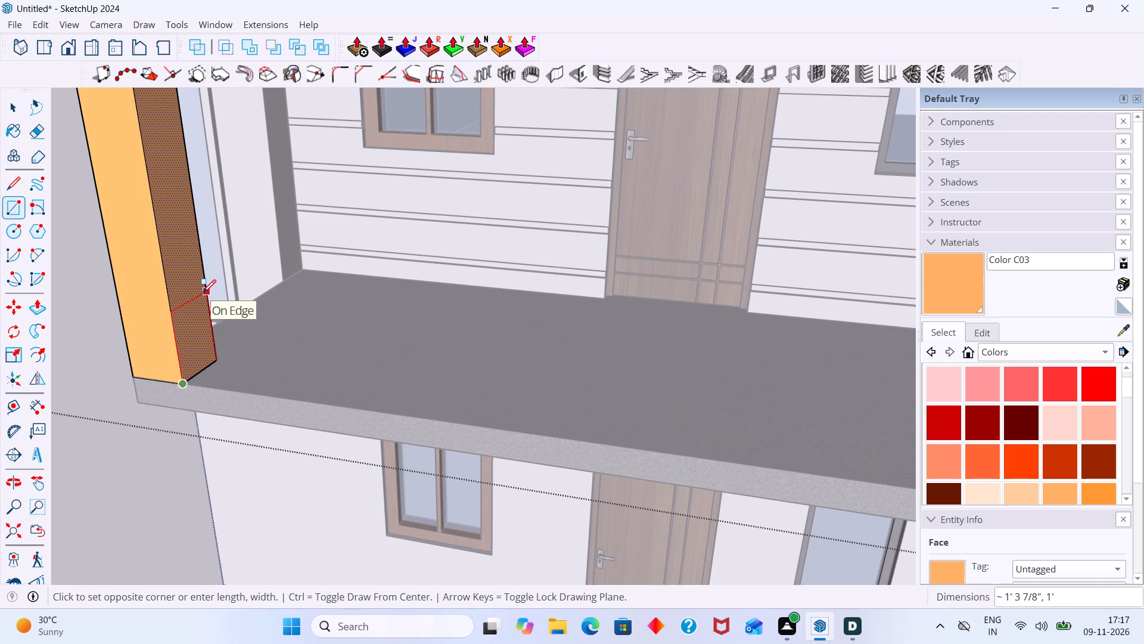
{"action": "type", "text": "1'"}
{"action": "key", "text": "Return"}
Push/Pull the rectangle about 7' 3" along the balcony slab's front edge as a low beam, and close the group.
{"action": "key", "text": "p"}
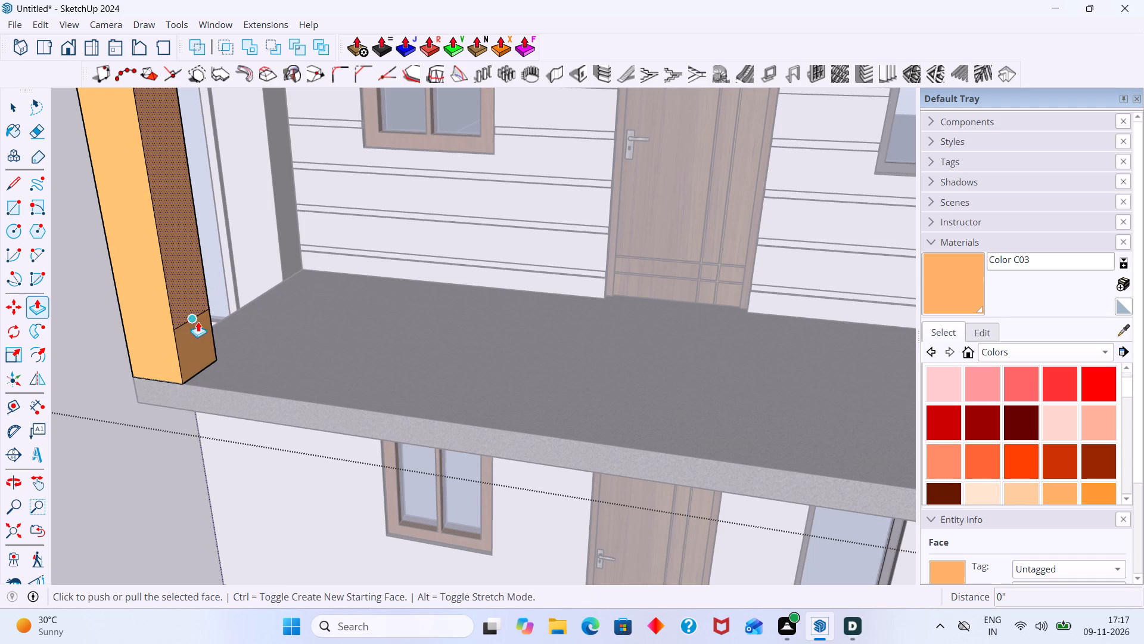
{"action": "left_click", "coordinate": [197, 338]}
{"action": "key", "text": "Escape"}
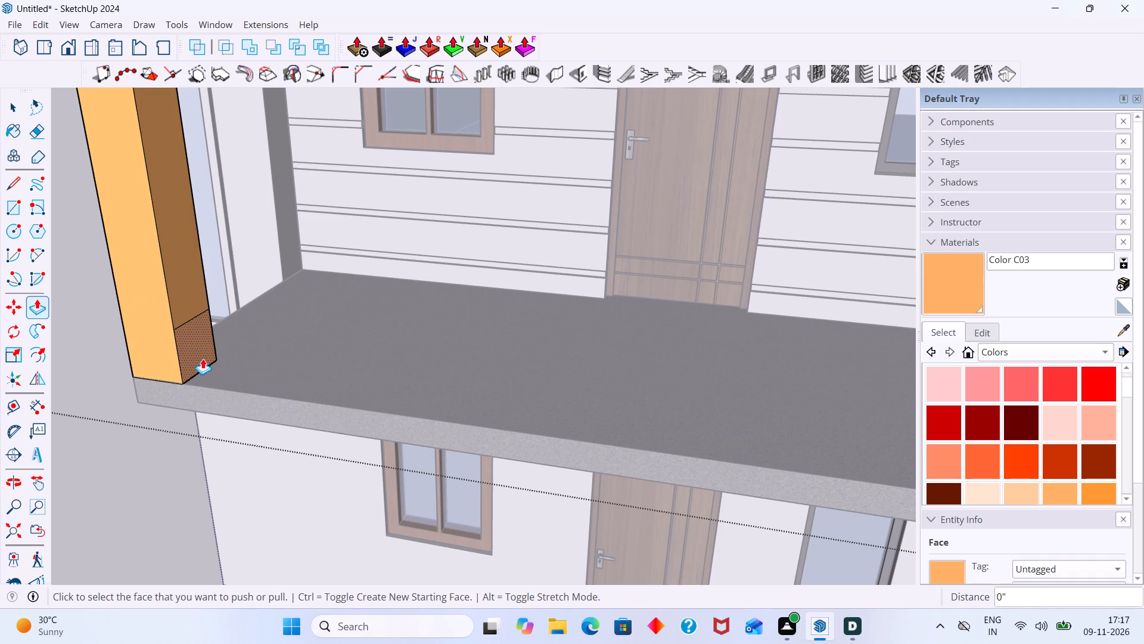
{"action": "left_click", "coordinate": [195, 339]}
{"action": "scroll", "coordinate": [308, 363], "scroll_direction": "down", "scroll_amount": 19}
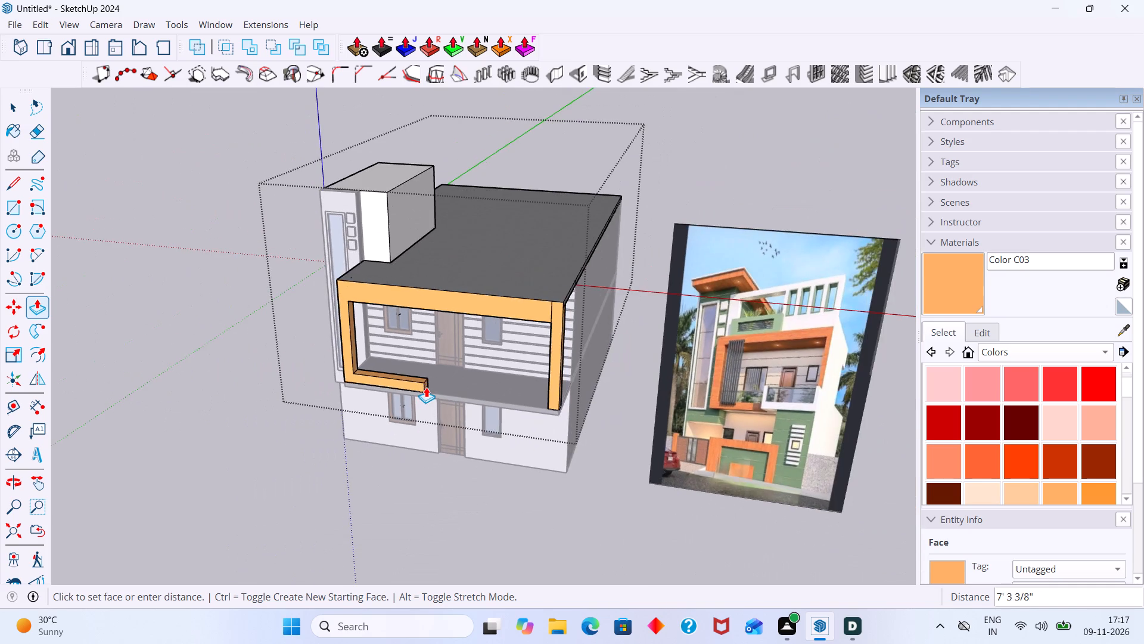
{"action": "scroll", "coordinate": [442, 383], "scroll_direction": "down", "scroll_amount": 3}
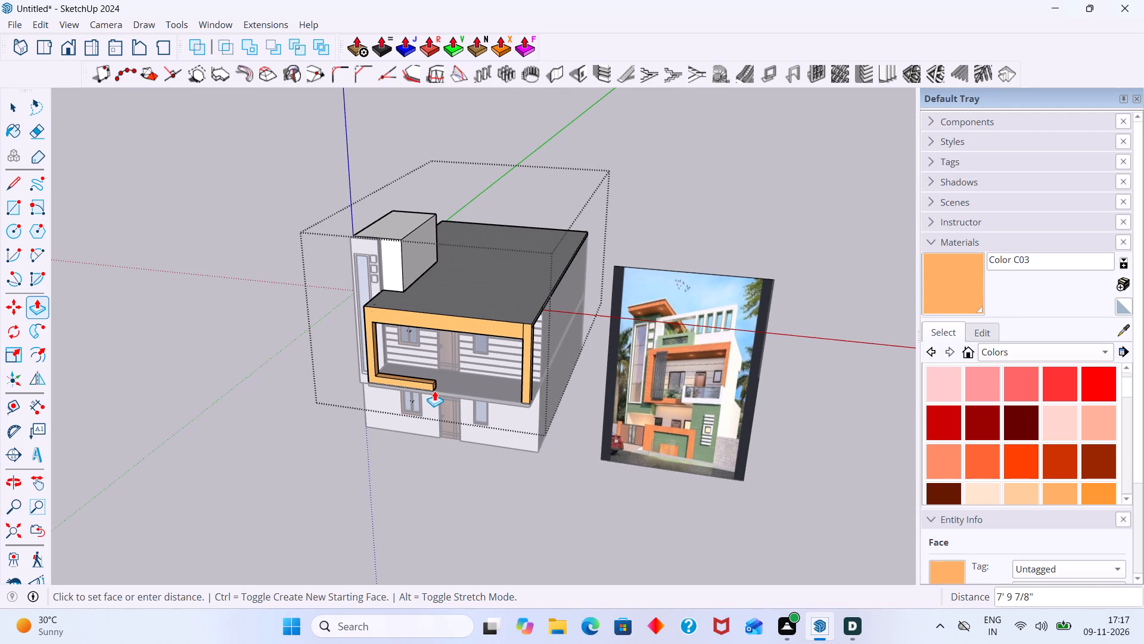
{"action": "scroll", "coordinate": [434, 391], "scroll_direction": "up", "scroll_amount": 6}
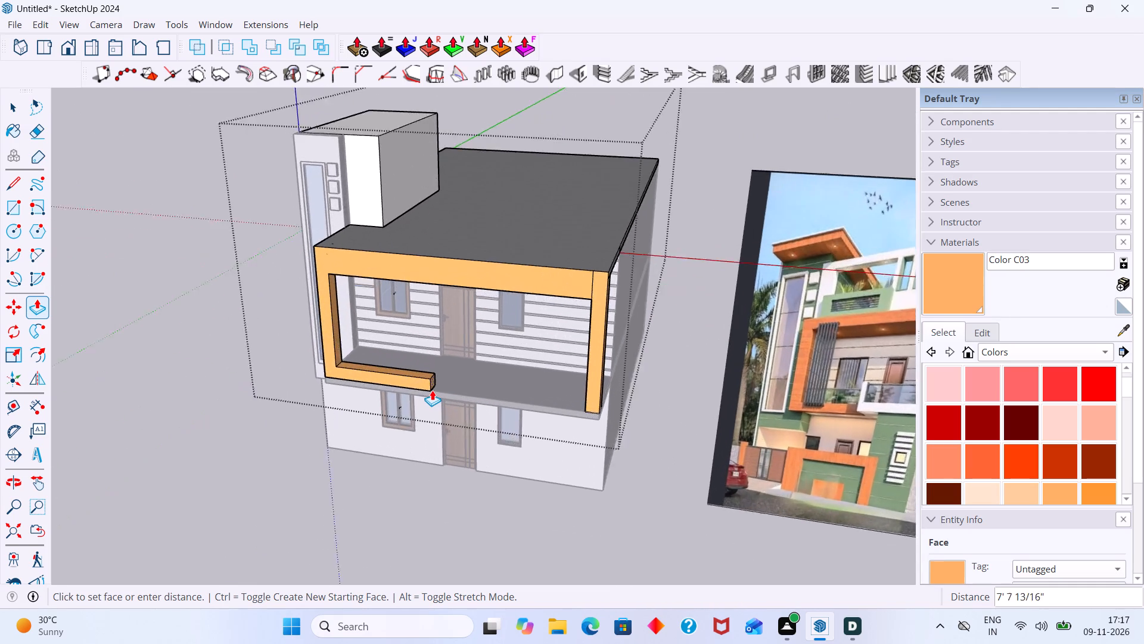
{"action": "scroll", "coordinate": [431, 389], "scroll_direction": "up", "scroll_amount": 2}
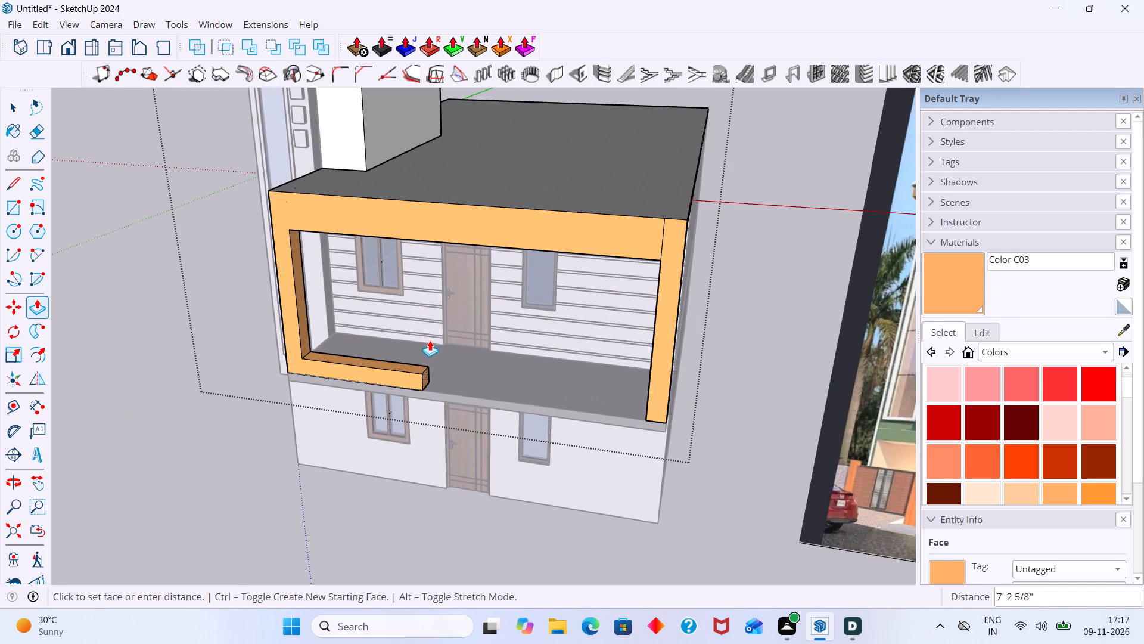
{"action": "scroll", "coordinate": [427, 335], "scroll_direction": "up", "scroll_amount": 6}
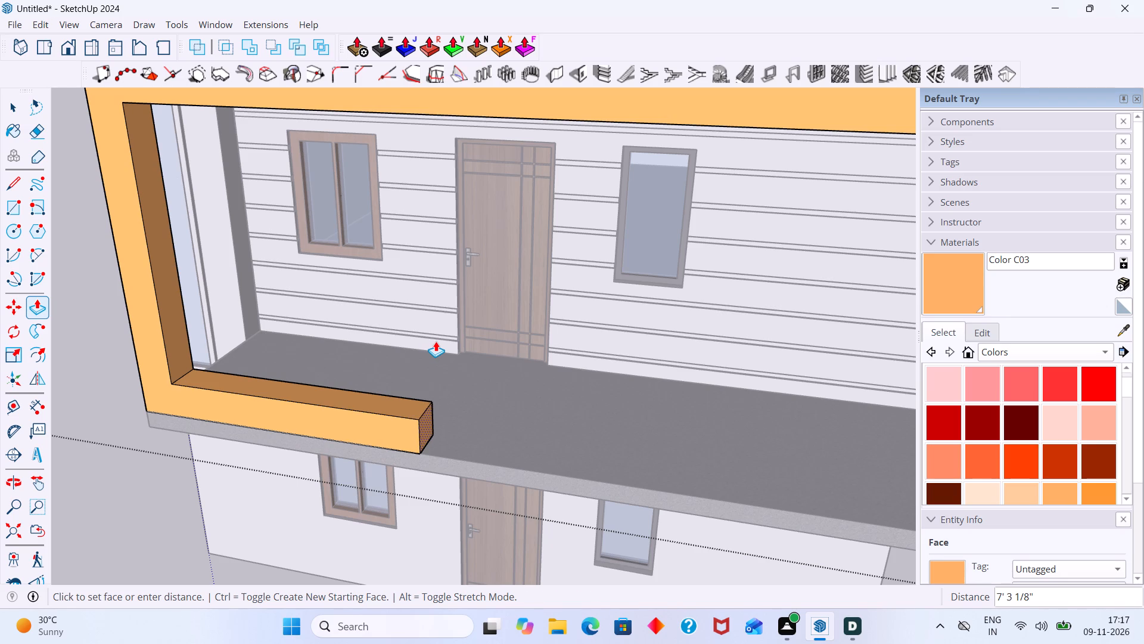
{"action": "left_click", "coordinate": [436, 341]}
{"action": "key", "text": "space"}
{"action": "left_click", "coordinate": [116, 509]}
Hide the balcony floor slab group.
{"action": "scroll", "coordinate": [198, 481], "scroll_direction": "down", "scroll_amount": 5}
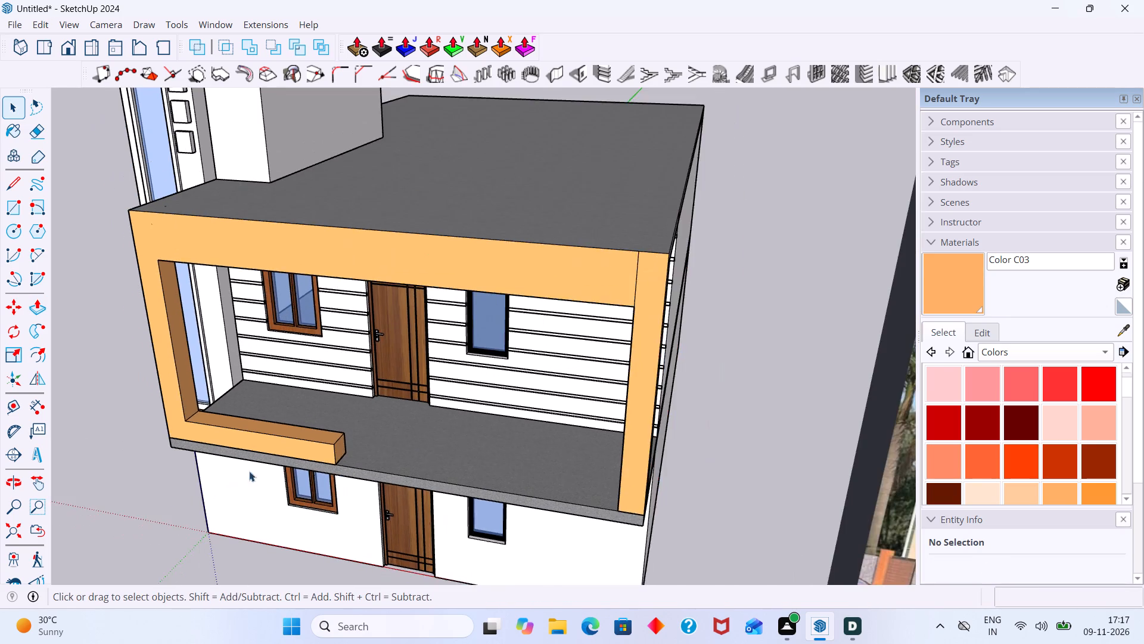
{"action": "scroll", "coordinate": [315, 454], "scroll_direction": "up", "scroll_amount": 2}
{"action": "left_click", "coordinate": [376, 480]}
{"action": "right_click", "coordinate": [376, 479]}
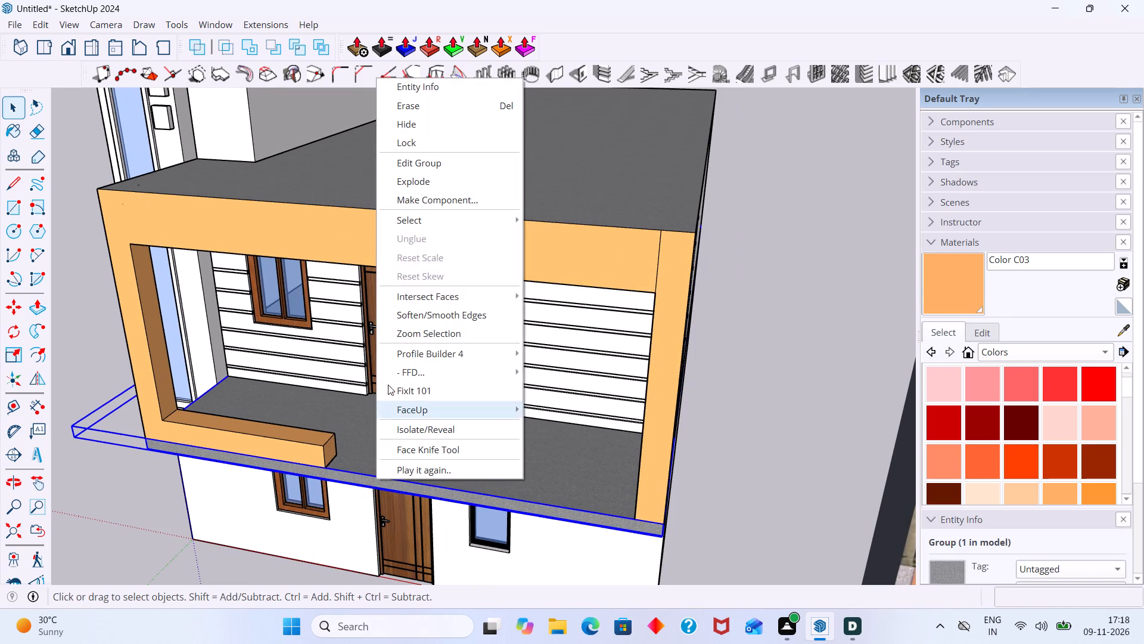
{"action": "left_click", "coordinate": [416, 128]}
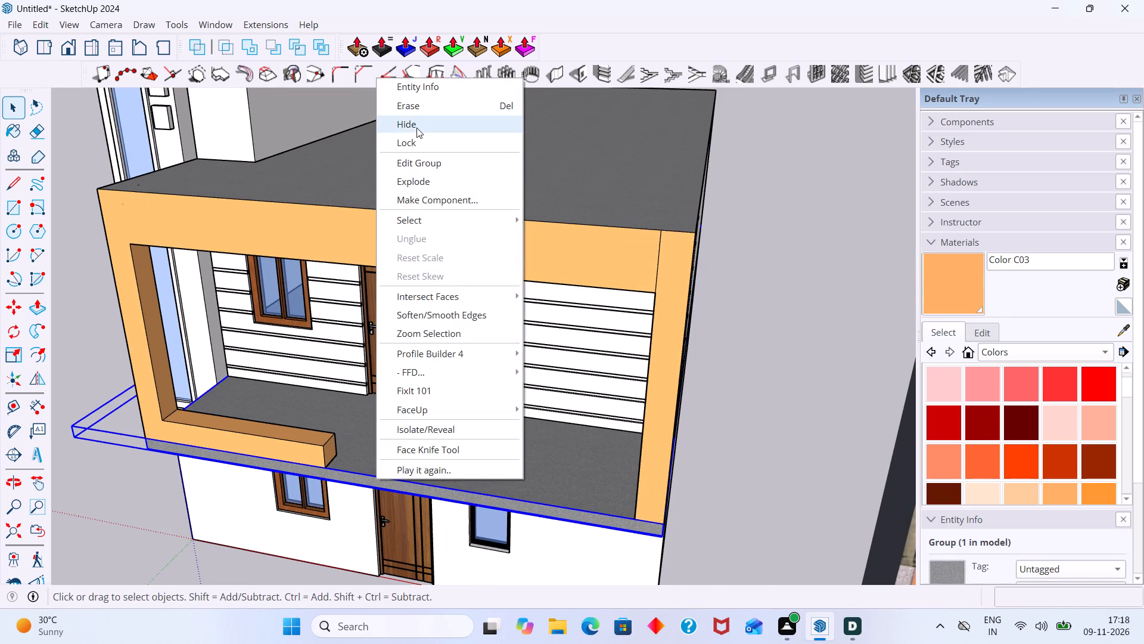
Open the frame group and Push/Pull the low beam's underside down 1'.
{"action": "middle_click_drag", "start_coordinate": [288, 538], "coordinate": [272, 244]}
{"action": "scroll", "coordinate": [273, 309], "scroll_direction": "up", "scroll_amount": 1}
{"action": "middle_click_drag", "start_coordinate": [273, 296], "coordinate": [273, 265]}
{"action": "scroll", "coordinate": [267, 273], "scroll_direction": "up", "scroll_amount": 3}
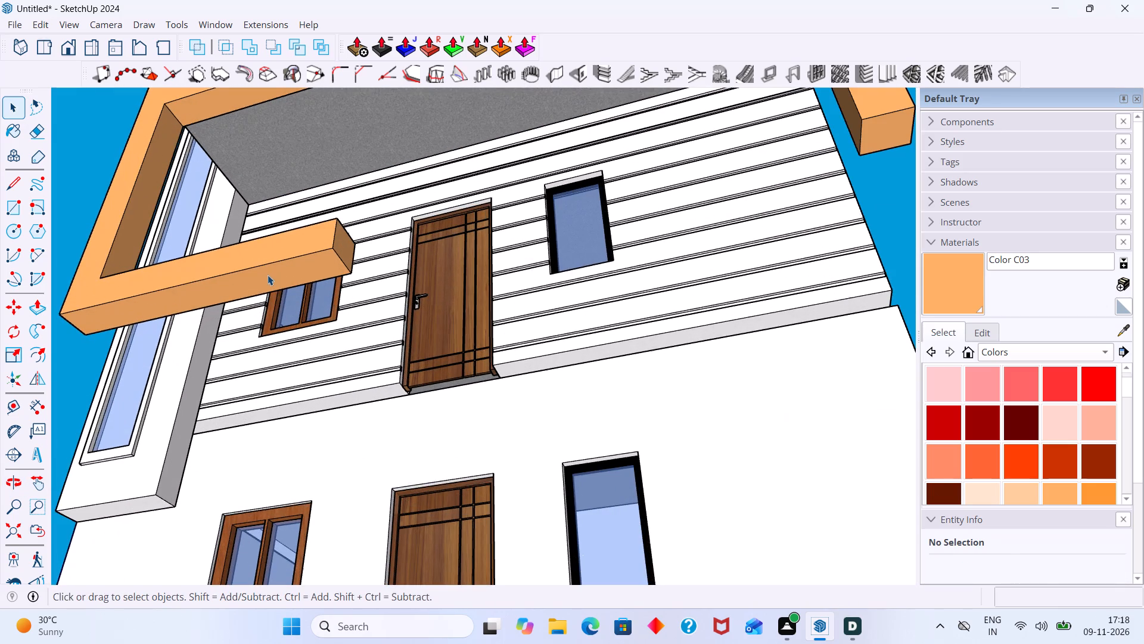
{"action": "left_click", "coordinate": [268, 278]}
{"action": "double_click", "coordinate": [271, 281]}
{"action": "scroll", "coordinate": [273, 283], "scroll_direction": "up", "scroll_amount": 1}
{"action": "left_click", "coordinate": [273, 283]}
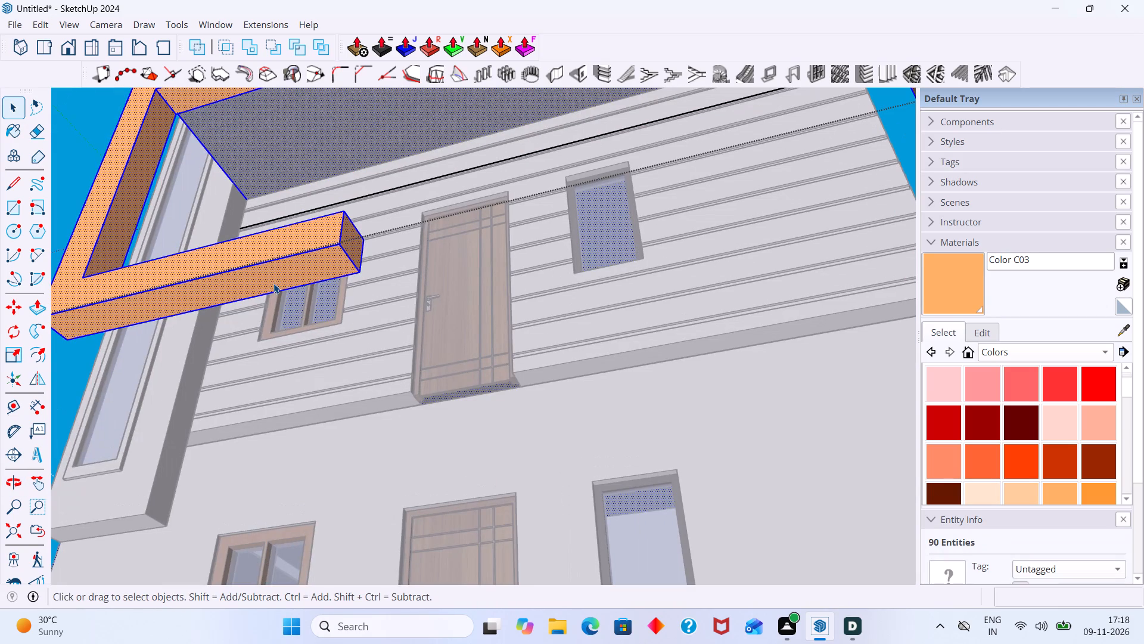
{"action": "left_click", "coordinate": [273, 283]}
{"action": "key", "text": "p"}
{"action": "left_click", "coordinate": [274, 283]}
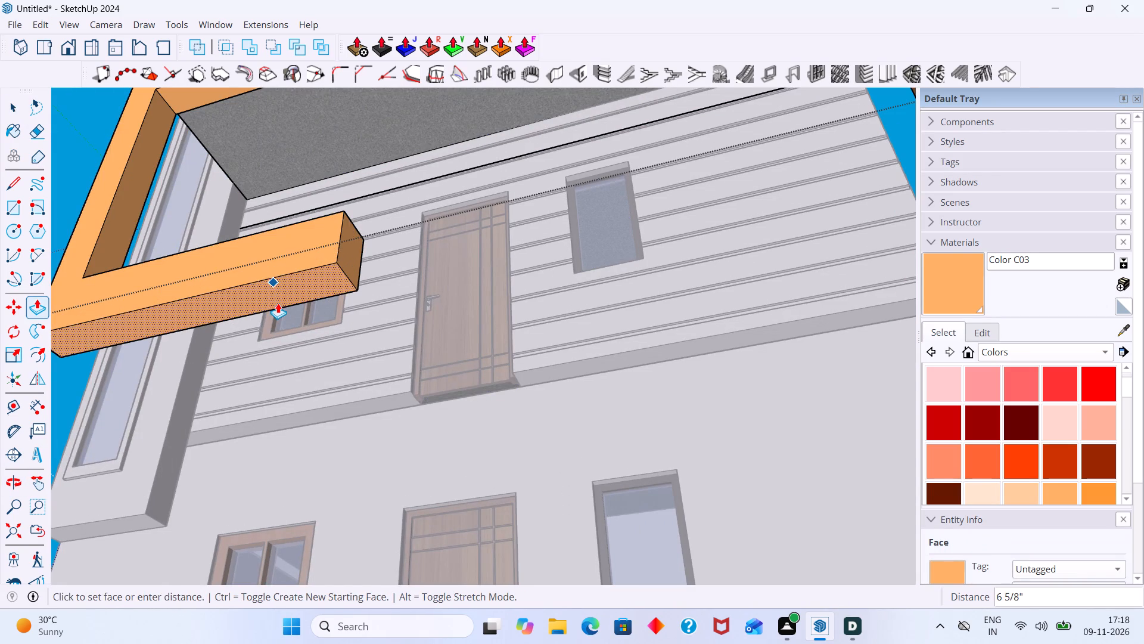
{"action": "scroll", "coordinate": [278, 303], "scroll_direction": "down", "scroll_amount": 5}
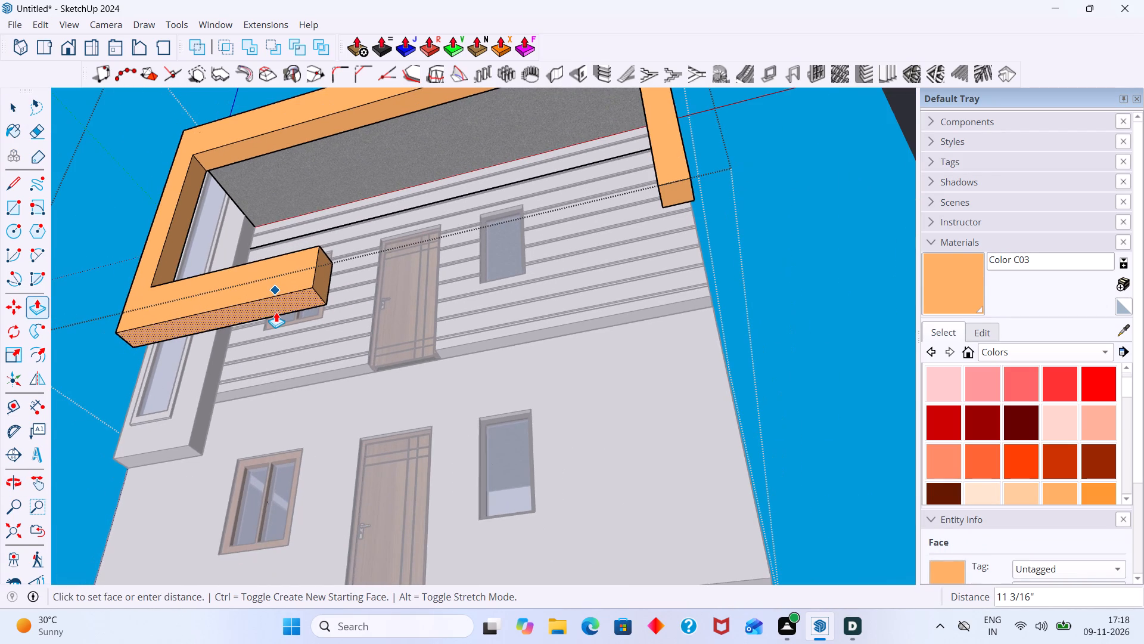
{"action": "key", "text": "1"}
{"action": "key", "text": "apostrophe"}
{"action": "key", "text": "Return"}
Repeat the 1' downward Push/Pull on the underside of the far orange post, and close the group.
{"action": "scroll", "coordinate": [677, 202], "scroll_direction": "up", "scroll_amount": 3}
{"action": "key", "text": "space"}
{"action": "left_click", "coordinate": [677, 193]}
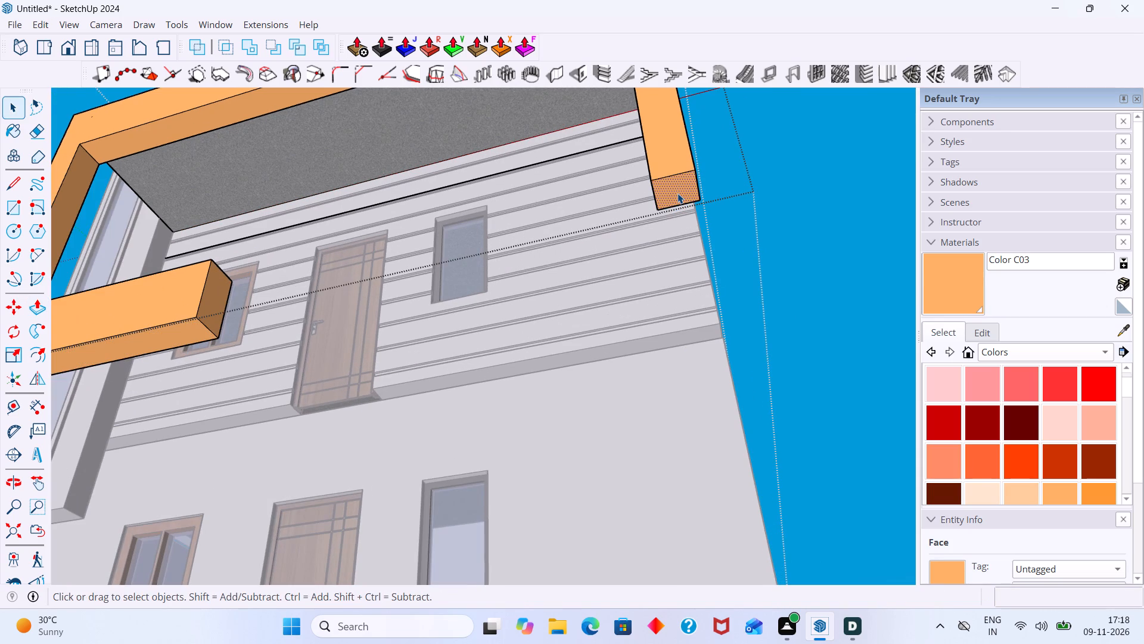
{"action": "key", "text": "p"}
{"action": "double_click", "coordinate": [677, 193]}
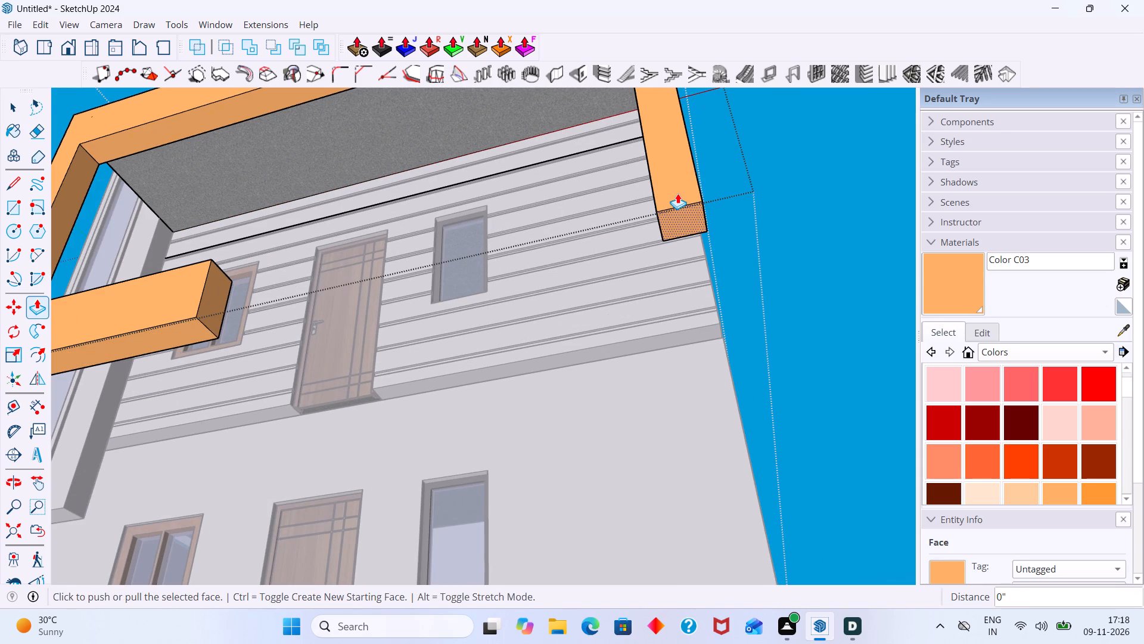
{"action": "key", "text": "space"}
{"action": "scroll", "coordinate": [738, 209], "scroll_direction": "down", "scroll_amount": 4}
{"action": "left_click", "coordinate": [769, 246]}
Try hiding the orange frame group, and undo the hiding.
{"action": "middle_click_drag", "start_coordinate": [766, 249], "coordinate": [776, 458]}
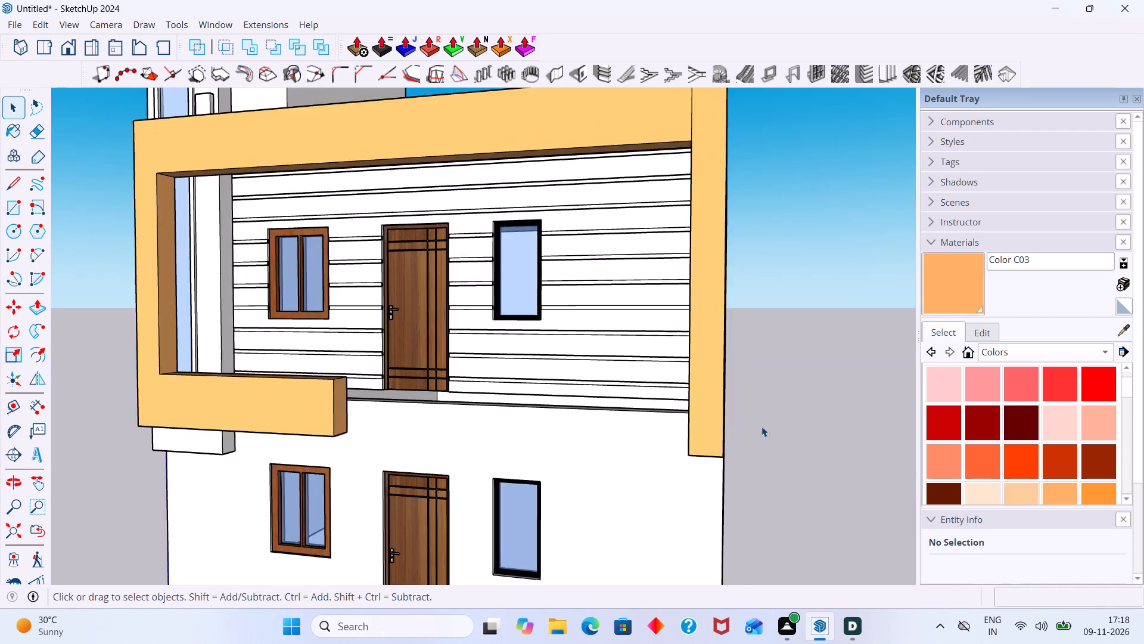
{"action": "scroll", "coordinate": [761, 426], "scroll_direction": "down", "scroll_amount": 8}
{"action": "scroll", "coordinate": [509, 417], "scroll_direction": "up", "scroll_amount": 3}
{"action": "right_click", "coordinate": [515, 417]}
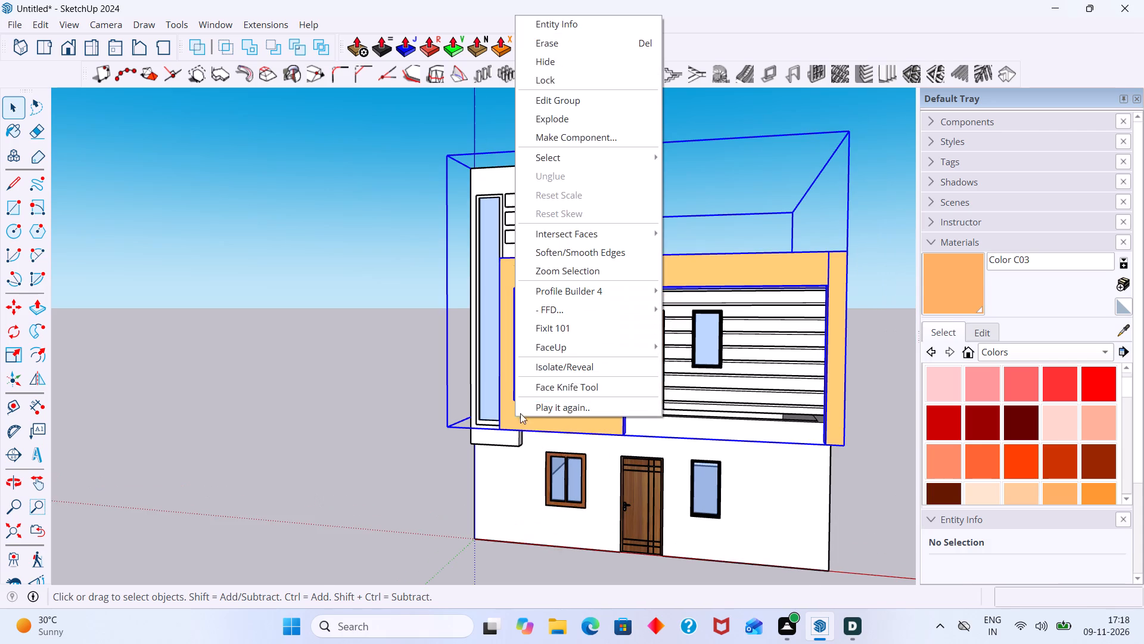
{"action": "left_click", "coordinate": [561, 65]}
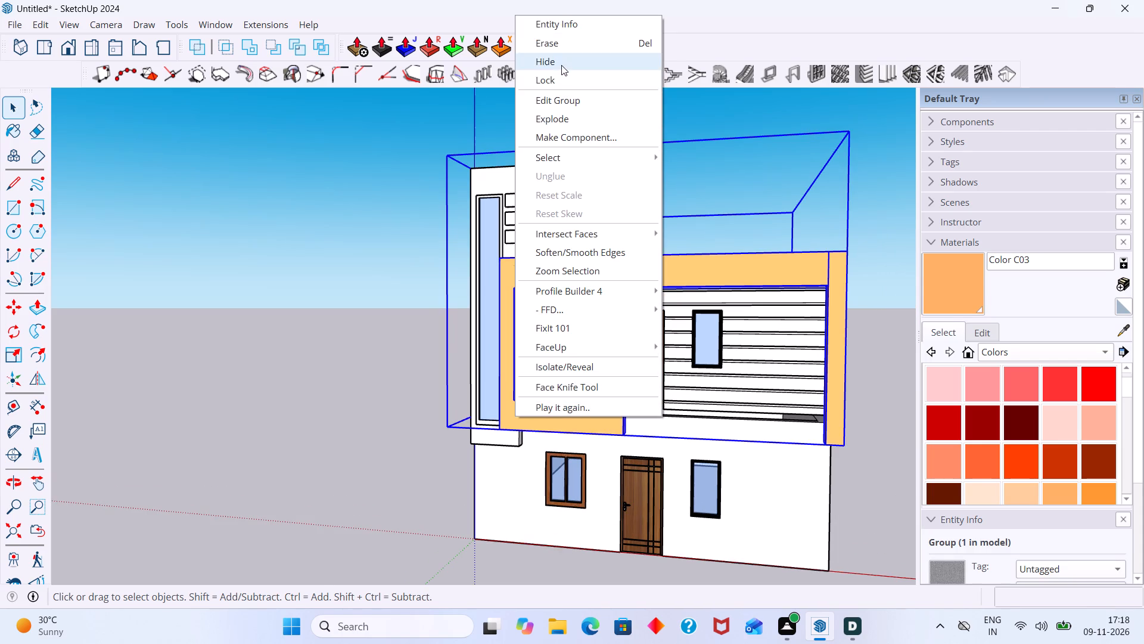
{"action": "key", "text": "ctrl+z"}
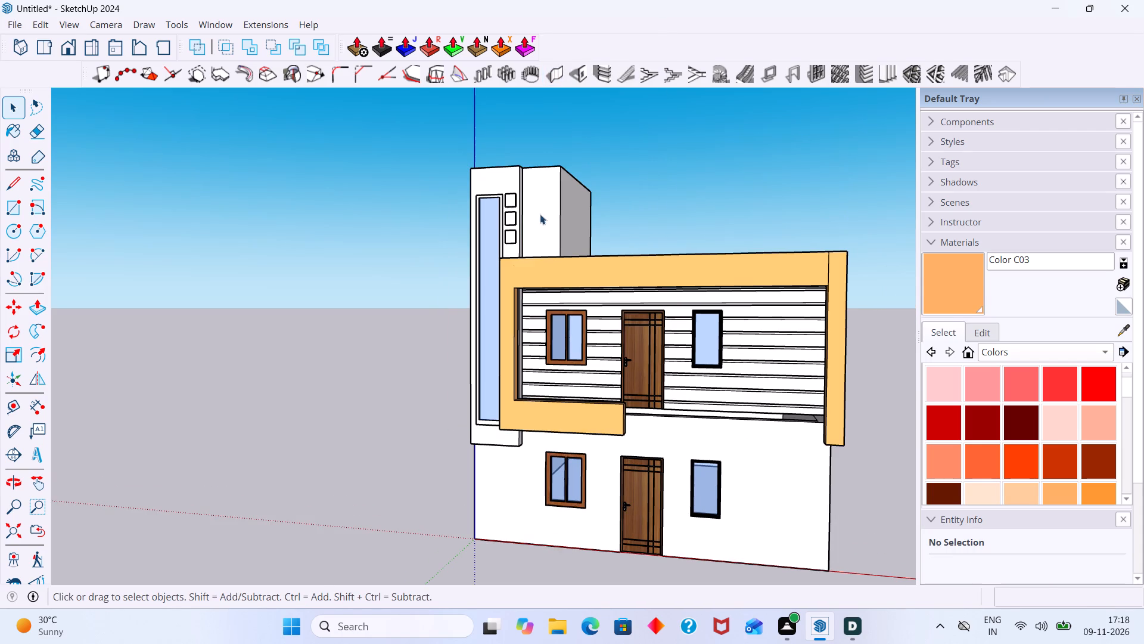
Unhide the balcony floor slab.
{"action": "left_click", "coordinate": [41, 32]}
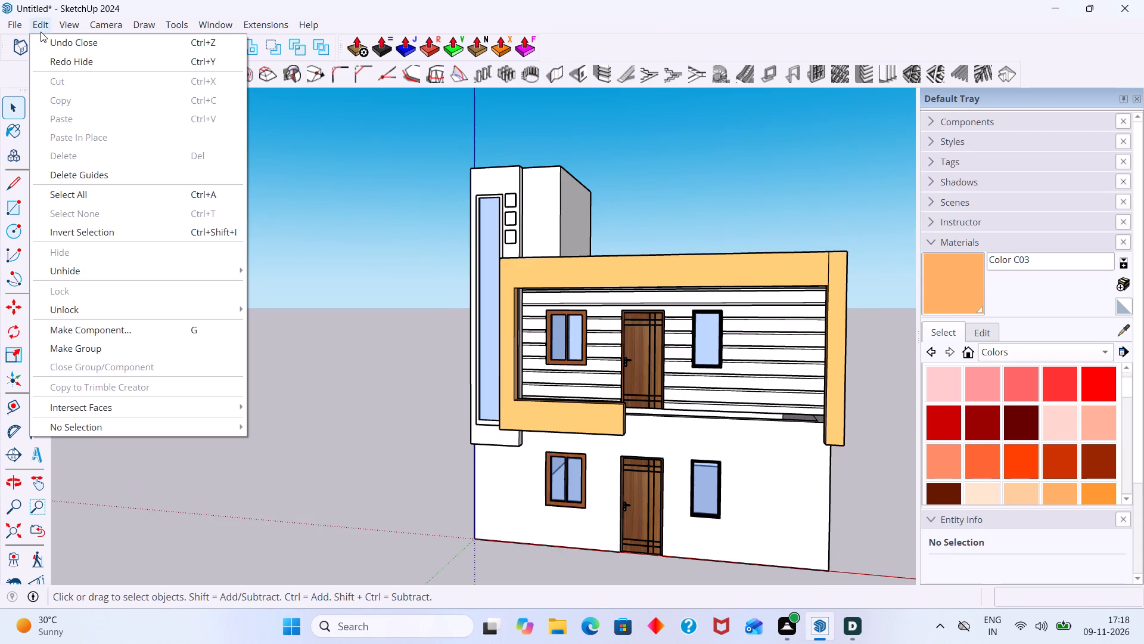
{"action": "left_click", "coordinate": [89, 274]}
{"action": "left_click", "coordinate": [290, 305]}
Open the balcony slab group and Push/Pull its front face back 1' to the rear of the low beam, and close the group.
{"action": "scroll", "coordinate": [366, 329], "scroll_direction": "down", "scroll_amount": 3}
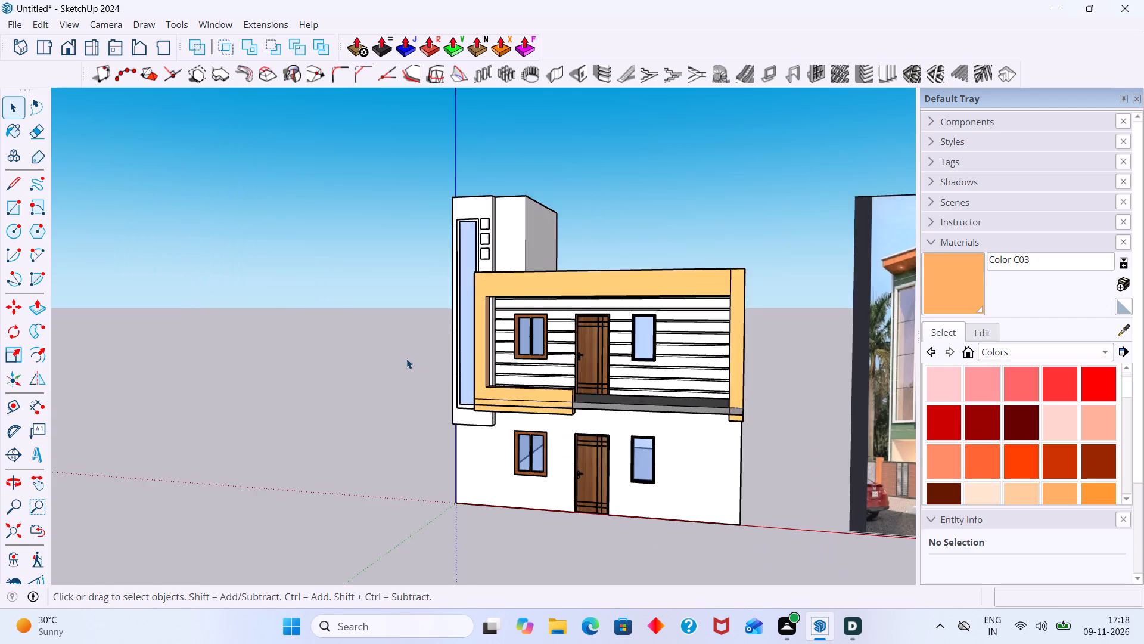
{"action": "scroll", "coordinate": [406, 358], "scroll_direction": "down", "scroll_amount": 1}
{"action": "middle_click_drag", "start_coordinate": [591, 408], "coordinate": [593, 425]}
{"action": "scroll", "coordinate": [546, 418], "scroll_direction": "up", "scroll_amount": 6}
{"action": "middle_click_drag", "start_coordinate": [544, 411], "coordinate": [533, 452]}
{"action": "scroll", "coordinate": [528, 423], "scroll_direction": "up", "scroll_amount": 3}
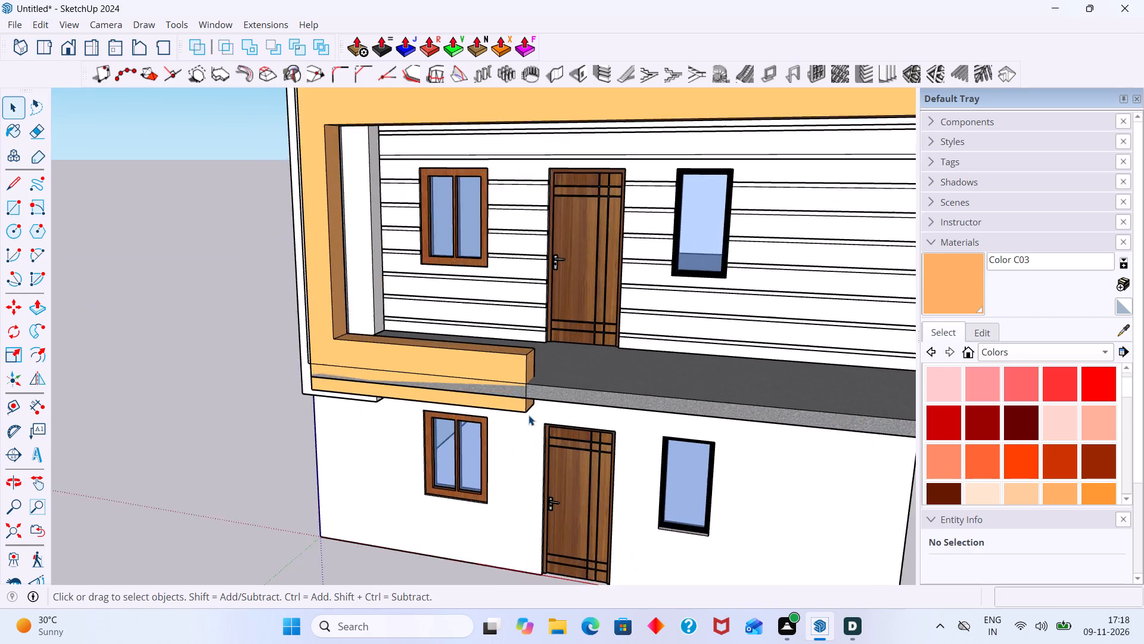
{"action": "scroll", "coordinate": [529, 415], "scroll_direction": "up", "scroll_amount": 2}
{"action": "middle_click_drag", "start_coordinate": [546, 401], "coordinate": [794, 420]}
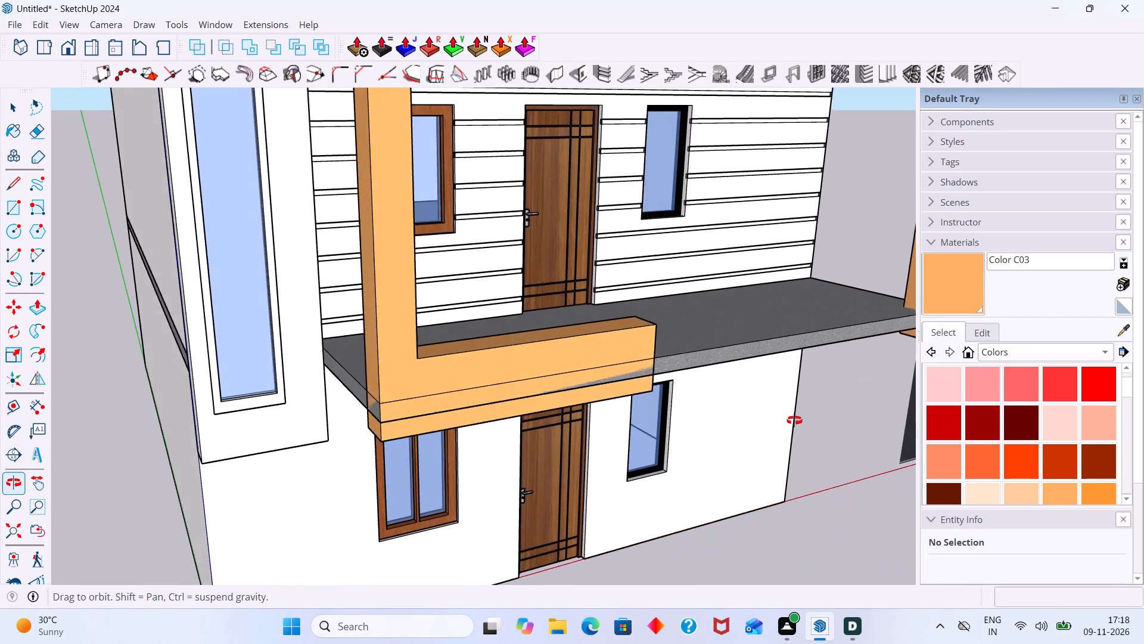
{"action": "middle_click_drag", "start_coordinate": [794, 420], "coordinate": [383, 441]}
{"action": "scroll", "coordinate": [546, 420], "scroll_direction": "up", "scroll_amount": 2}
{"action": "scroll", "coordinate": [441, 445], "scroll_direction": "up", "scroll_amount": 3}
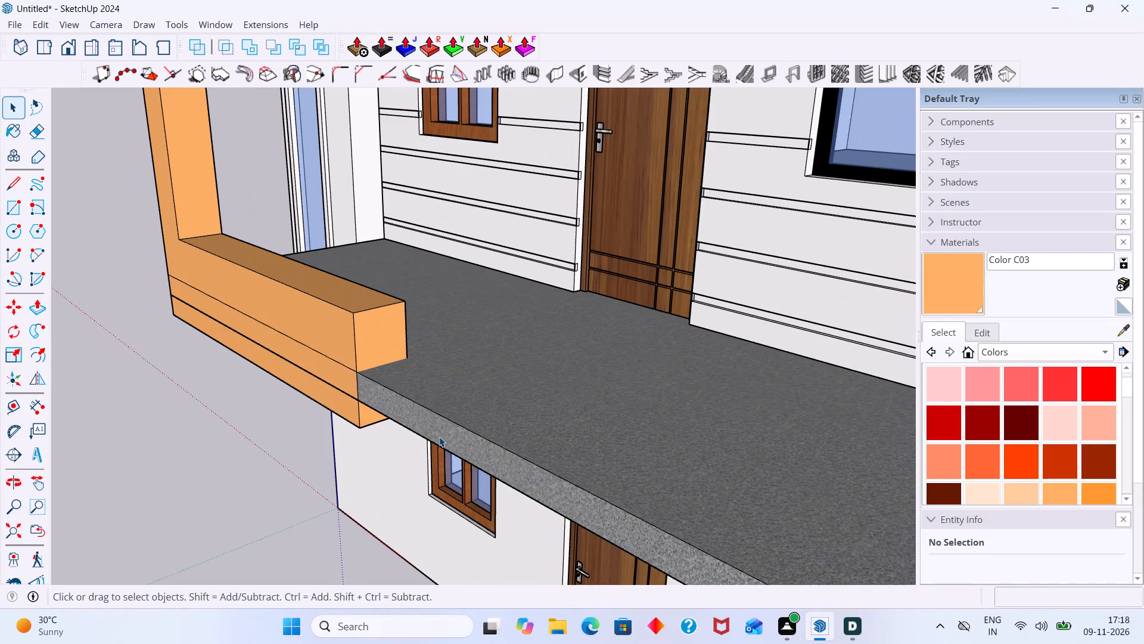
{"action": "left_click", "coordinate": [439, 433]}
{"action": "double_click", "coordinate": [441, 431]}
{"action": "left_click", "coordinate": [450, 432]}
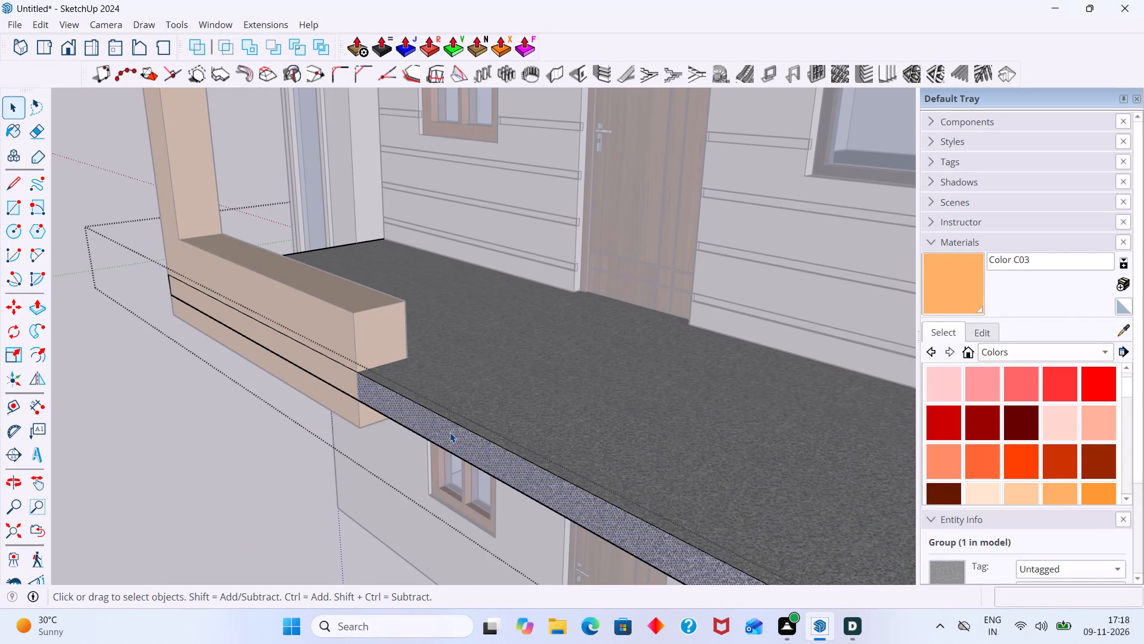
{"action": "key", "text": "p"}
{"action": "left_click", "coordinate": [450, 433]}
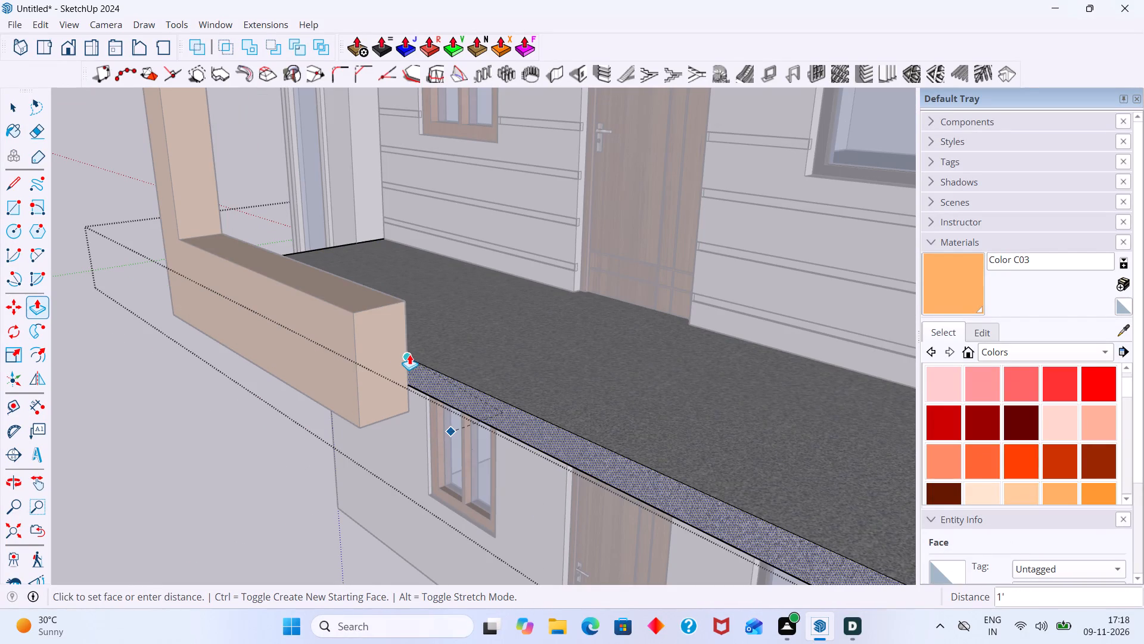
{"action": "left_click", "coordinate": [407, 352]}
{"action": "key", "text": "space"}
{"action": "scroll", "coordinate": [363, 460], "scroll_direction": "down", "scroll_amount": 4}
{"action": "left_click", "coordinate": [310, 503]}
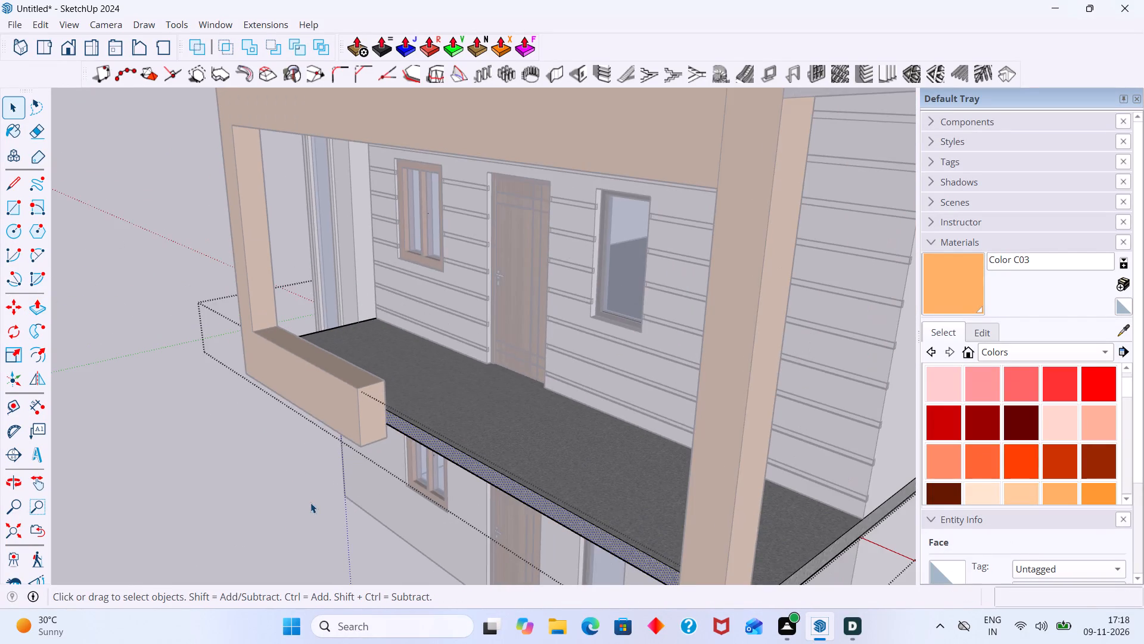
Examine the balcony frame and slab edge from several sides and compare them with the reference elevation.
{"action": "scroll", "coordinate": [343, 481], "scroll_direction": "down", "scroll_amount": 3}
{"action": "middle_click_drag", "start_coordinate": [395, 487], "coordinate": [784, 489]}
{"action": "middle_click_drag", "start_coordinate": [560, 504], "coordinate": [831, 462]}
{"action": "scroll", "coordinate": [574, 472], "scroll_direction": "up", "scroll_amount": 4}
{"action": "middle_click_drag", "start_coordinate": [571, 468], "coordinate": [186, 445]}
{"action": "scroll", "coordinate": [334, 448], "scroll_direction": "down", "scroll_amount": 12}
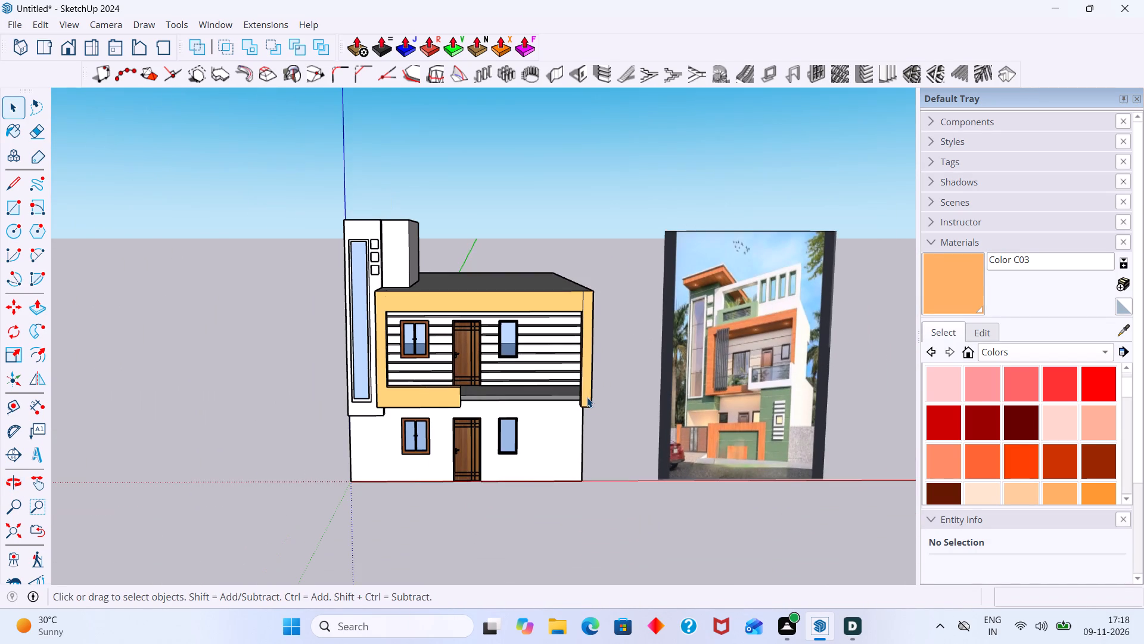
{"action": "scroll", "coordinate": [744, 380], "scroll_direction": "up", "scroll_amount": 5}
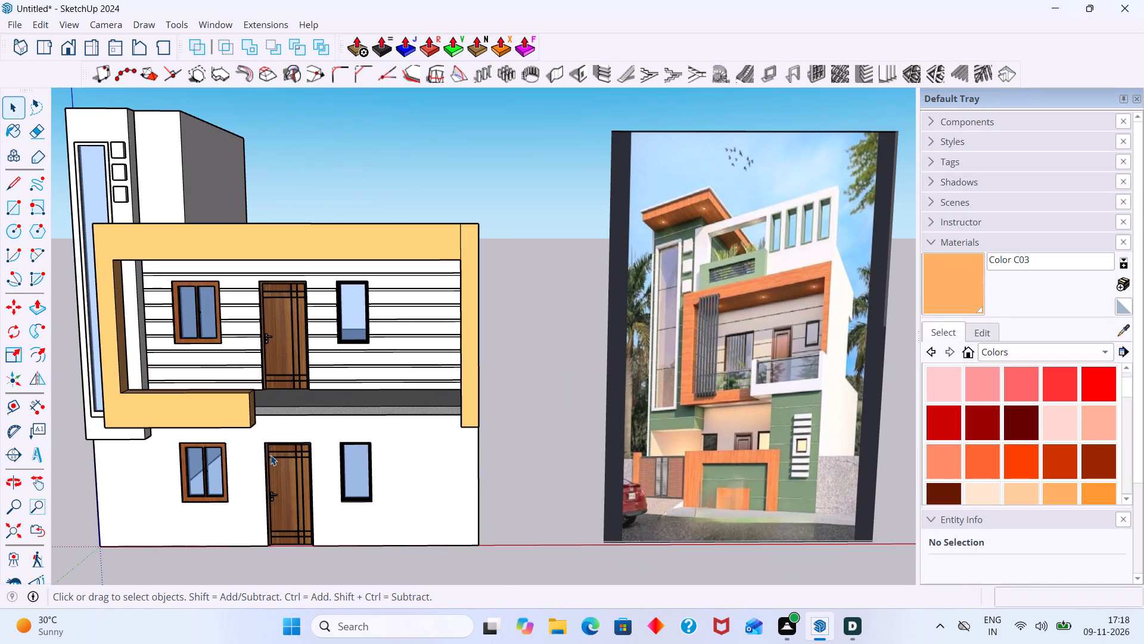
{"action": "scroll", "coordinate": [337, 455], "scroll_direction": "down", "scroll_amount": 5}
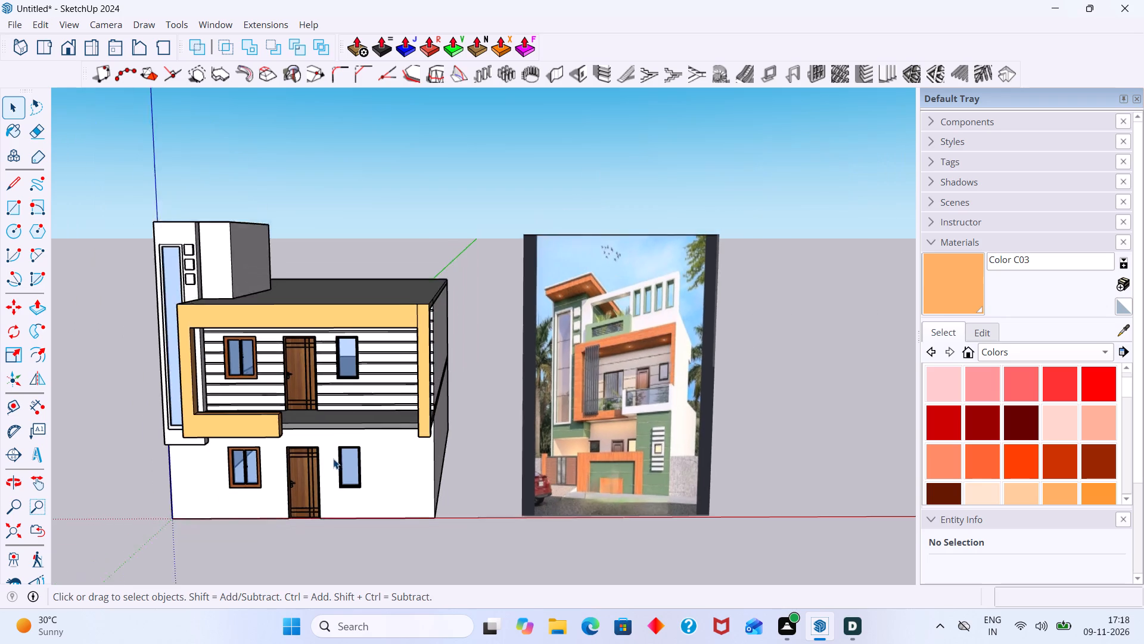
Open the orange frame group, delete the seam edge between its top beam and end post, and close the group.
{"action": "middle_click_drag", "start_coordinate": [405, 460], "coordinate": [478, 518]}
{"action": "scroll", "coordinate": [460, 349], "scroll_direction": "up", "scroll_amount": 9}
{"action": "left_click", "coordinate": [405, 357]}
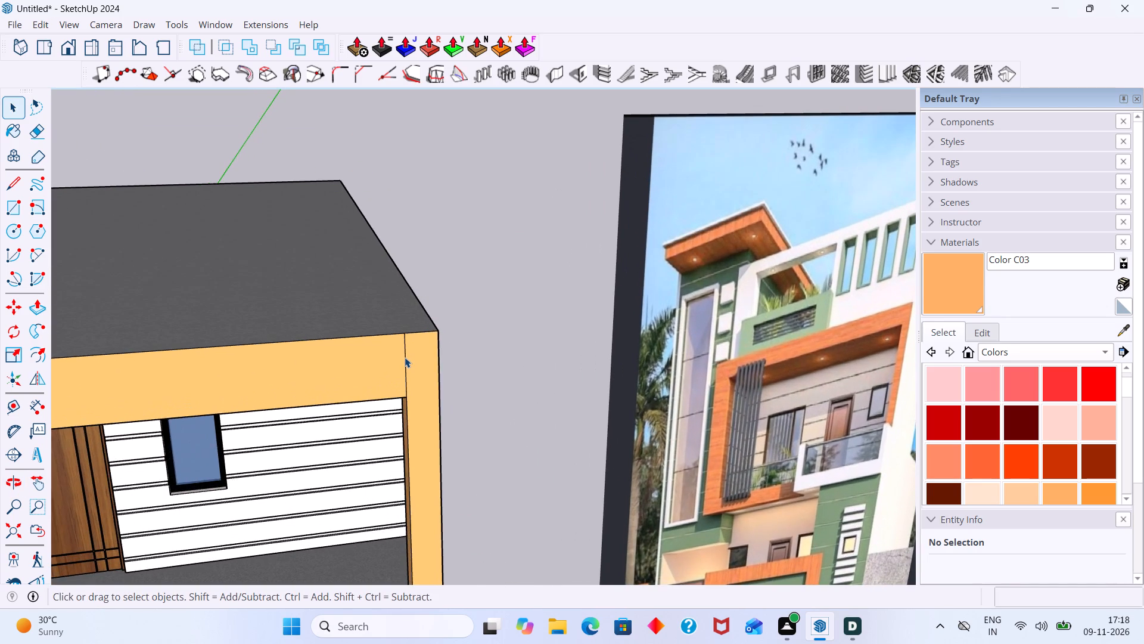
{"action": "double_click", "coordinate": [405, 357]}
{"action": "left_click", "coordinate": [409, 367]}
{"action": "left_click", "coordinate": [406, 370]}
{"action": "left_click", "coordinate": [404, 373]}
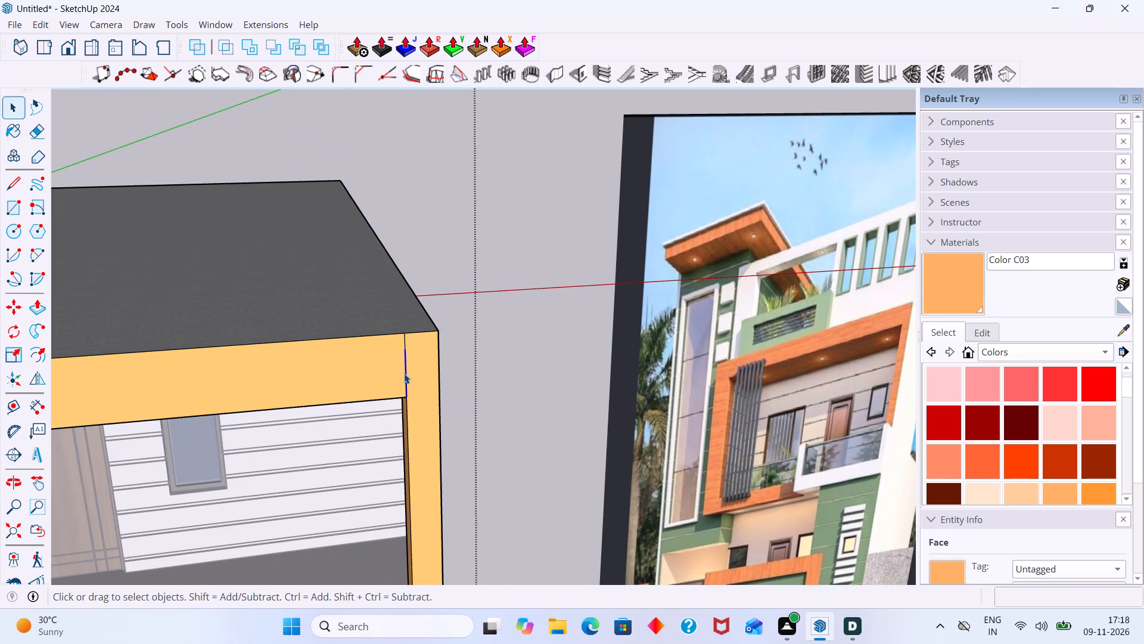
{"action": "key", "text": "Delete"}
{"action": "left_click", "coordinate": [404, 343]}
{"action": "key", "text": "Delete"}
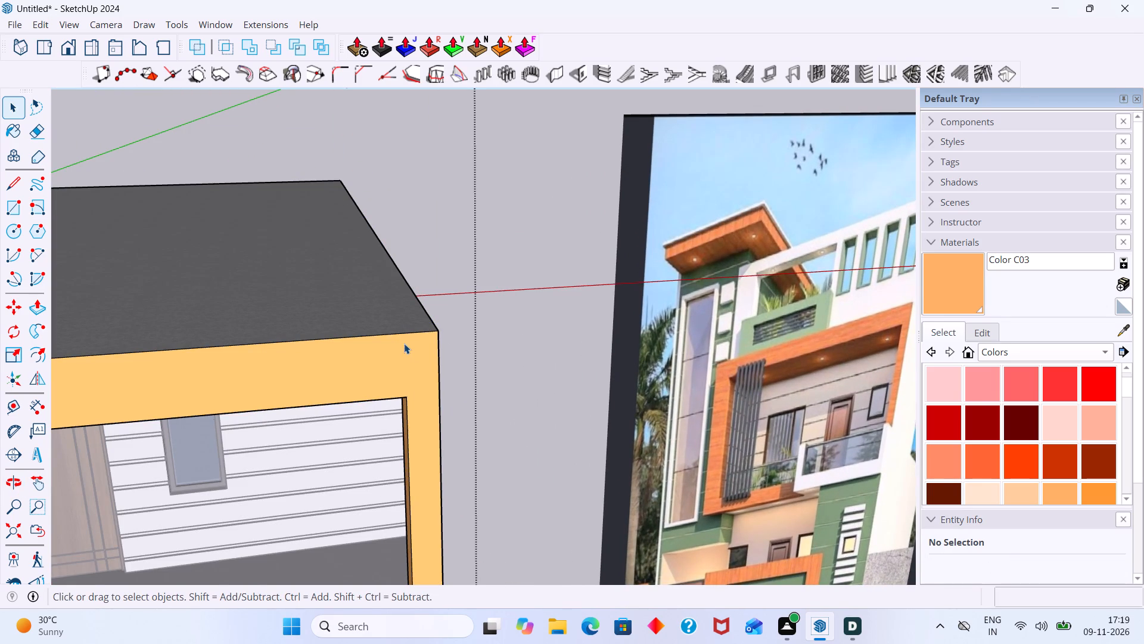
{"action": "scroll", "coordinate": [404, 359], "scroll_direction": "down", "scroll_amount": 3}
{"action": "middle_click_drag", "start_coordinate": [391, 402], "coordinate": [648, 228]}
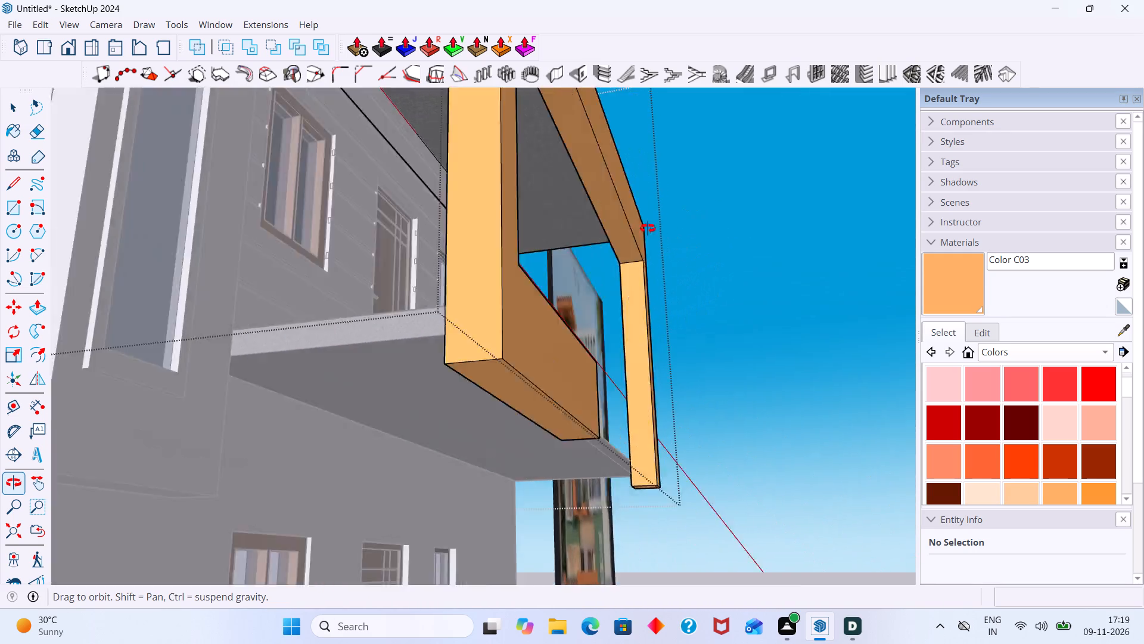
{"action": "middle_click_drag", "start_coordinate": [648, 228], "coordinate": [310, 340]}
{"action": "scroll", "coordinate": [354, 339], "scroll_direction": "down", "scroll_amount": 13}
{"action": "left_click", "coordinate": [655, 463]}
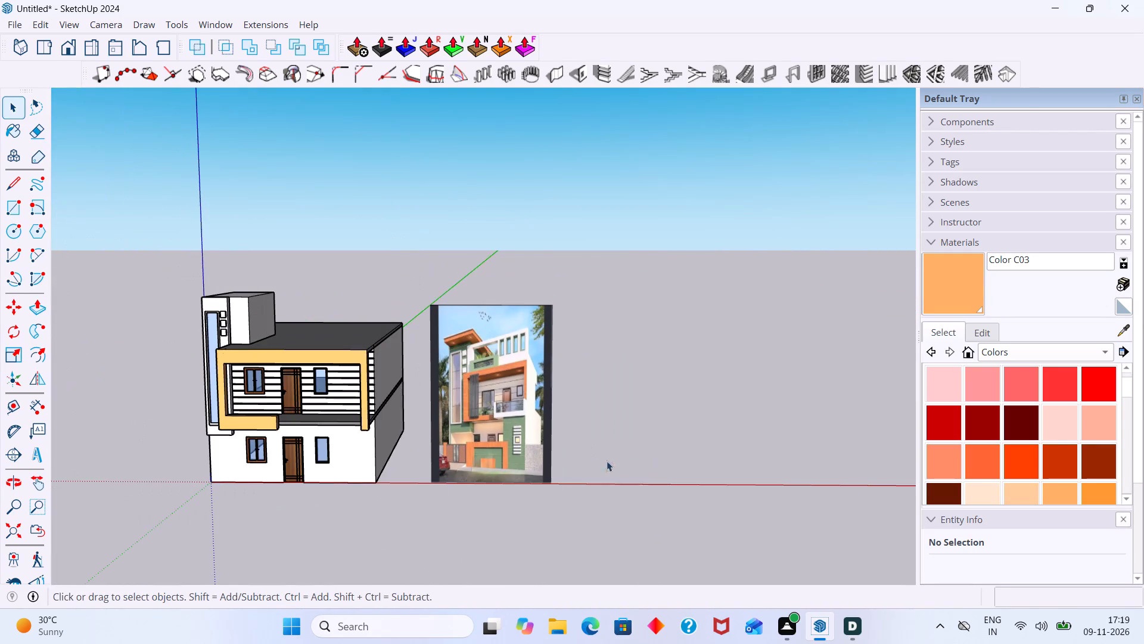
Examine the balcony frame and the underside of the roof slab from below and from the side.
{"action": "middle_click_drag", "start_coordinate": [409, 441], "coordinate": [376, 208]}
{"action": "middle_click_drag", "start_coordinate": [344, 281], "coordinate": [345, 178]}
{"action": "scroll", "coordinate": [344, 262], "scroll_direction": "up", "scroll_amount": 11}
{"action": "middle_click_drag", "start_coordinate": [293, 370], "coordinate": [791, 561]}
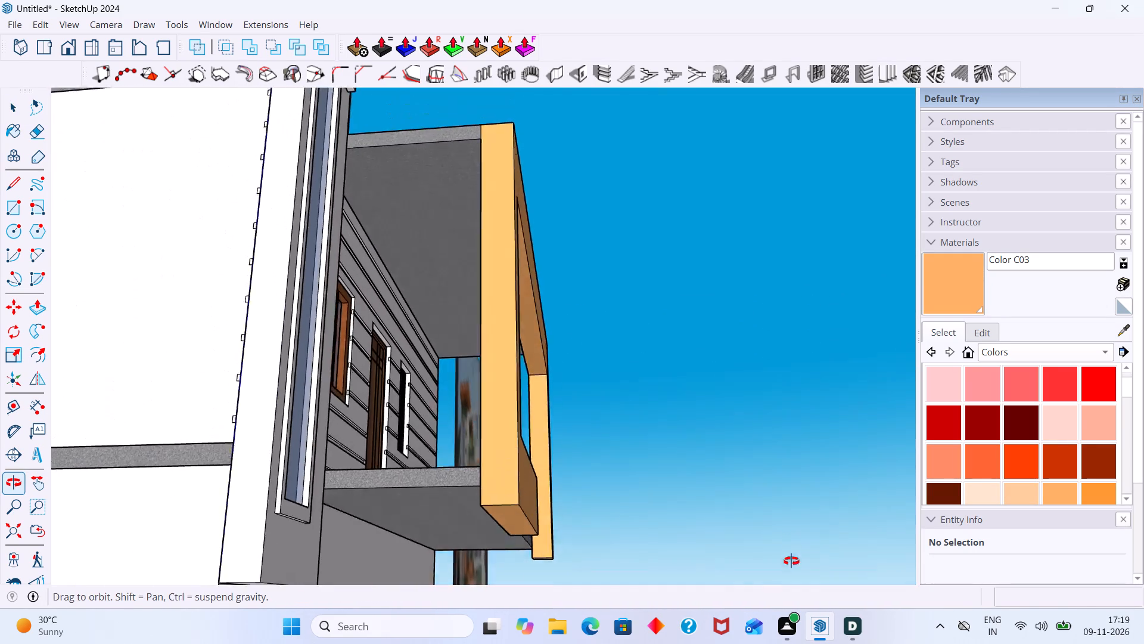
{"action": "middle_click_drag", "start_coordinate": [791, 561], "coordinate": [743, 593]}
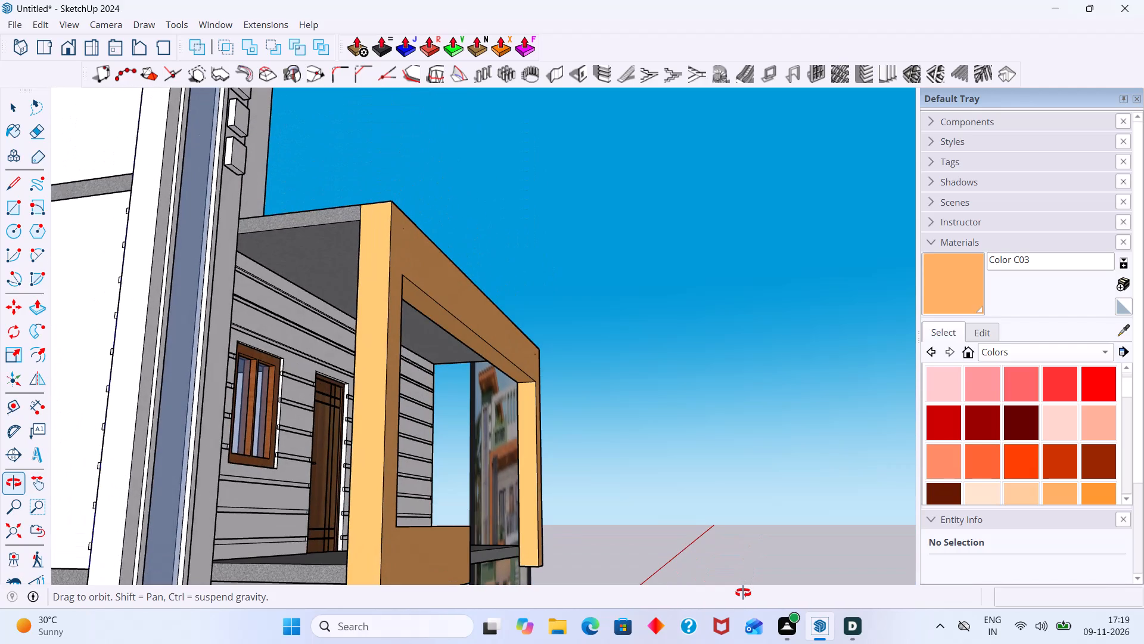
{"action": "middle_click_drag", "start_coordinate": [743, 593], "coordinate": [742, 590]}
{"action": "scroll", "coordinate": [561, 431], "scroll_direction": "down", "scroll_amount": 6}
{"action": "middle_click_drag", "start_coordinate": [527, 429], "coordinate": [323, 445]}
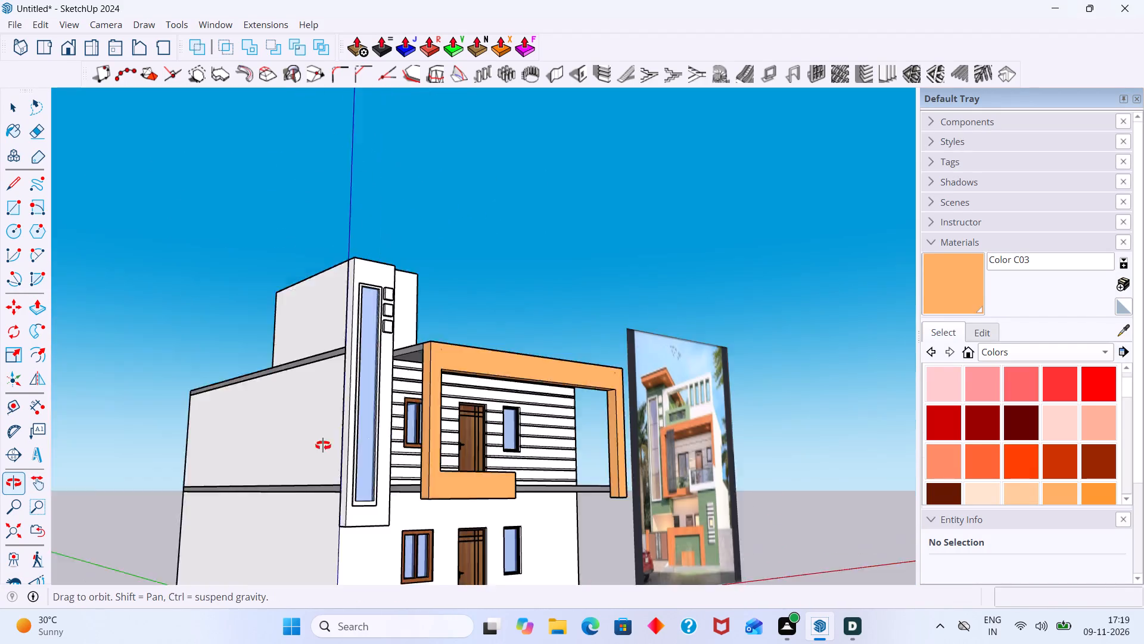
{"action": "middle_click_drag", "start_coordinate": [323, 445], "coordinate": [207, 479]}
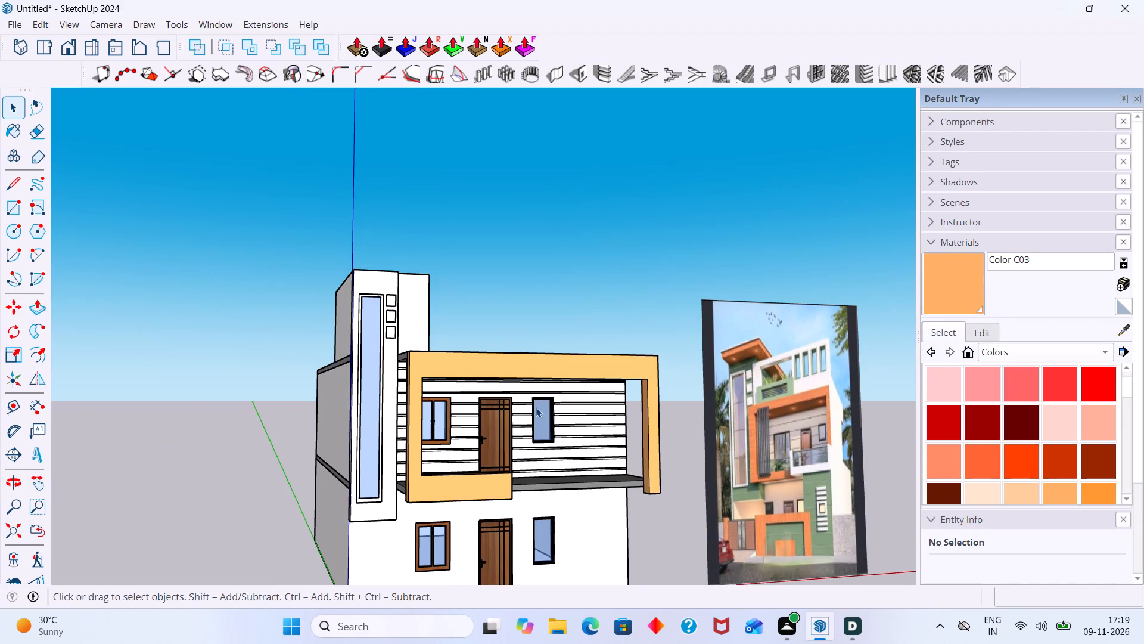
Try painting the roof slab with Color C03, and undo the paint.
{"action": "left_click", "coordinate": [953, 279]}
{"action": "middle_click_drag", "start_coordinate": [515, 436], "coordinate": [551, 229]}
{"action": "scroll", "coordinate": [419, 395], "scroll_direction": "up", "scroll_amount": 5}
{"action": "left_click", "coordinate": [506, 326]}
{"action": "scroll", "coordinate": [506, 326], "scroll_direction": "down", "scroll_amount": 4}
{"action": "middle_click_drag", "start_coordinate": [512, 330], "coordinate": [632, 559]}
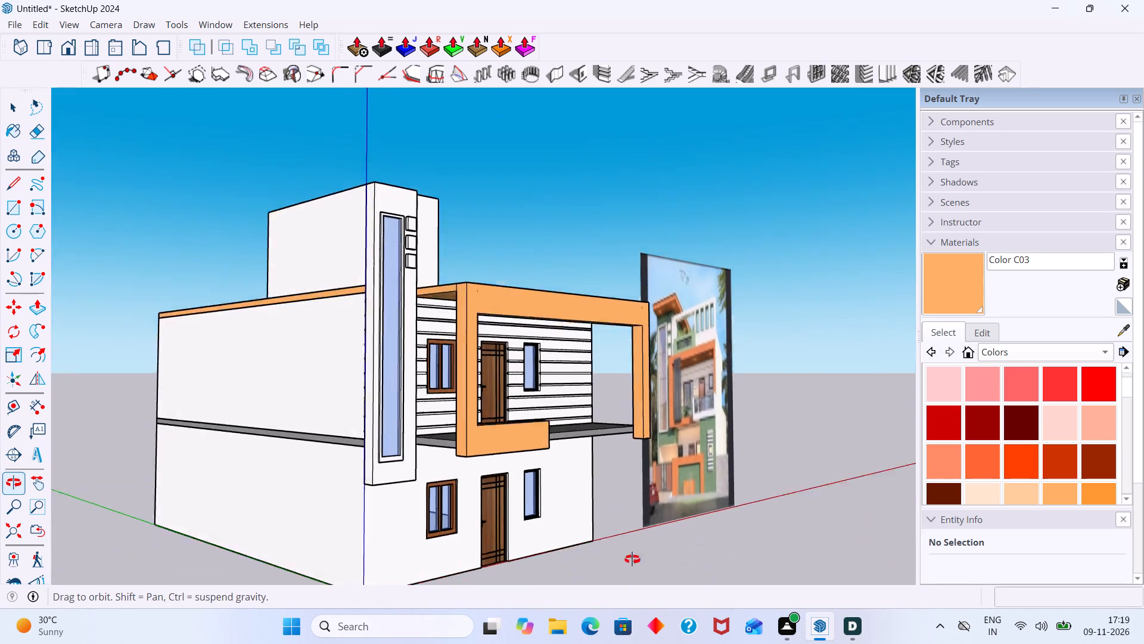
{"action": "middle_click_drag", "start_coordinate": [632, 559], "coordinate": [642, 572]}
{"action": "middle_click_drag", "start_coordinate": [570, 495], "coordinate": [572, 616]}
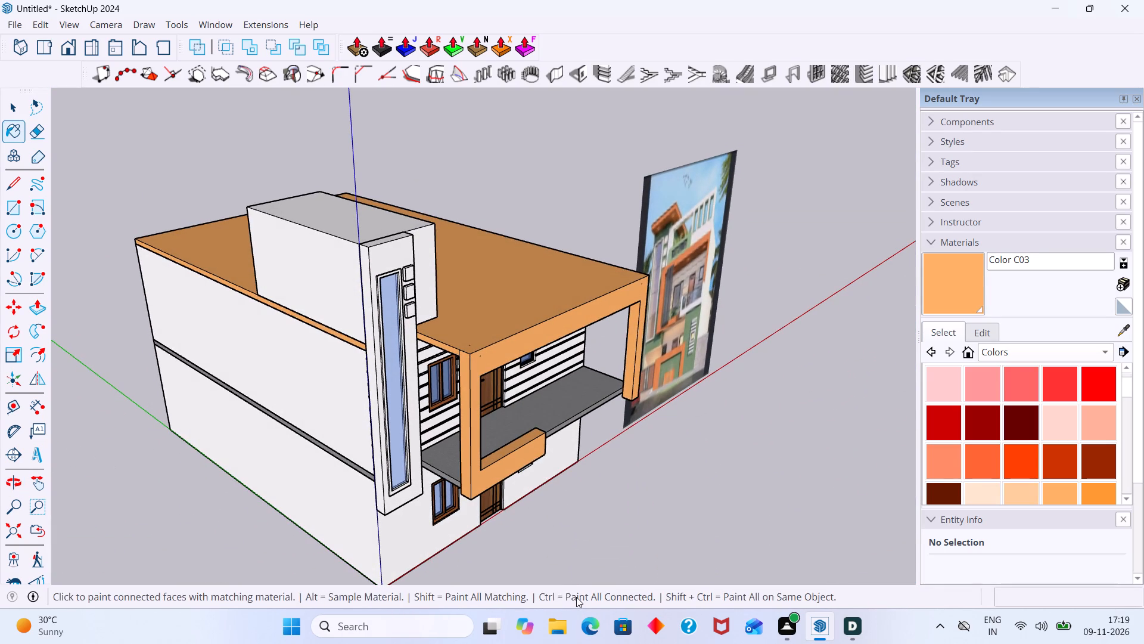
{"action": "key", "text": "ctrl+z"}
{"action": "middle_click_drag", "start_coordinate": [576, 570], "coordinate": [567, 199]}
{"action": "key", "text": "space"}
Draw a rectangle about 21' 3" by 5' 2" on the roof slab's underside, from the wall corner to the frame's far inner corner.
{"action": "middle_click_drag", "start_coordinate": [558, 280], "coordinate": [740, 201]}
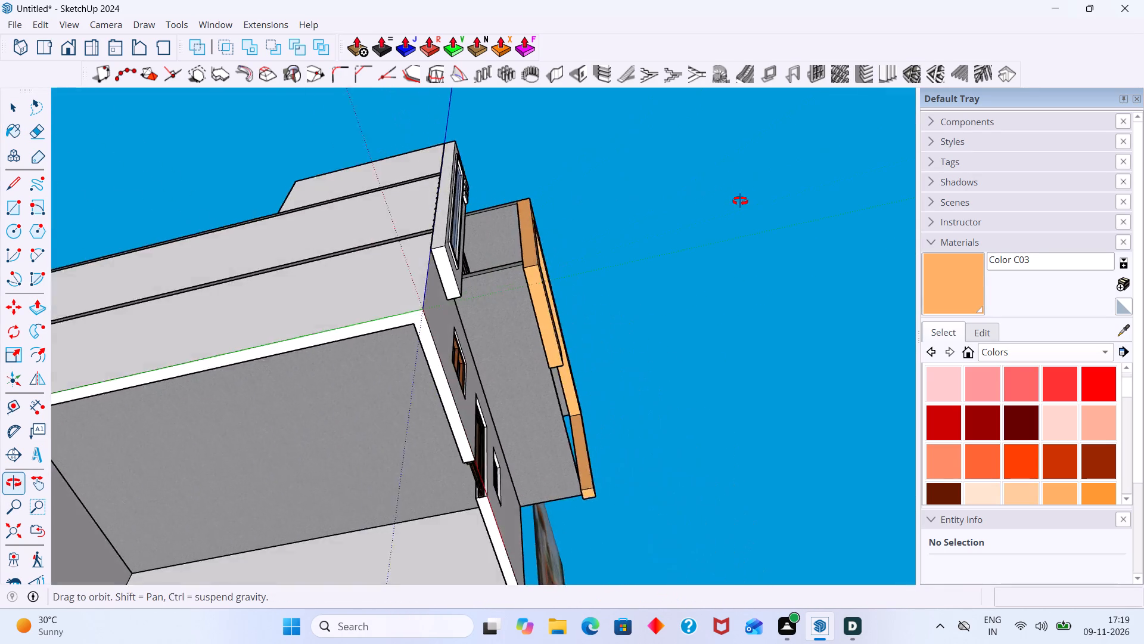
{"action": "middle_click_drag", "start_coordinate": [740, 201], "coordinate": [744, 202]}
{"action": "scroll", "coordinate": [492, 283], "scroll_direction": "up", "scroll_amount": 3}
{"action": "middle_click_drag", "start_coordinate": [504, 265], "coordinate": [596, 312]}
{"action": "scroll", "coordinate": [582, 239], "scroll_direction": "up", "scroll_amount": 11}
{"action": "middle_click_drag", "start_coordinate": [545, 190], "coordinate": [559, 197]}
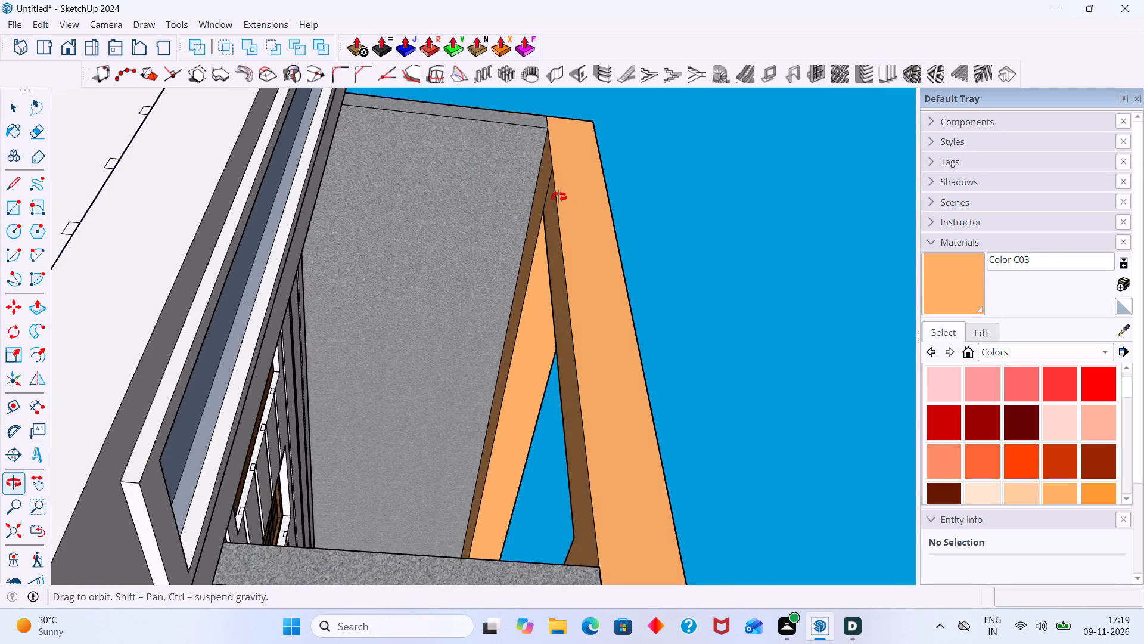
{"action": "middle_click_drag", "start_coordinate": [559, 197], "coordinate": [559, 197]}
{"action": "middle_click_drag", "start_coordinate": [539, 188], "coordinate": [409, 153]}
{"action": "scroll", "coordinate": [398, 209], "scroll_direction": "up", "scroll_amount": 3}
{"action": "middle_click_drag", "start_coordinate": [376, 218], "coordinate": [333, 128]}
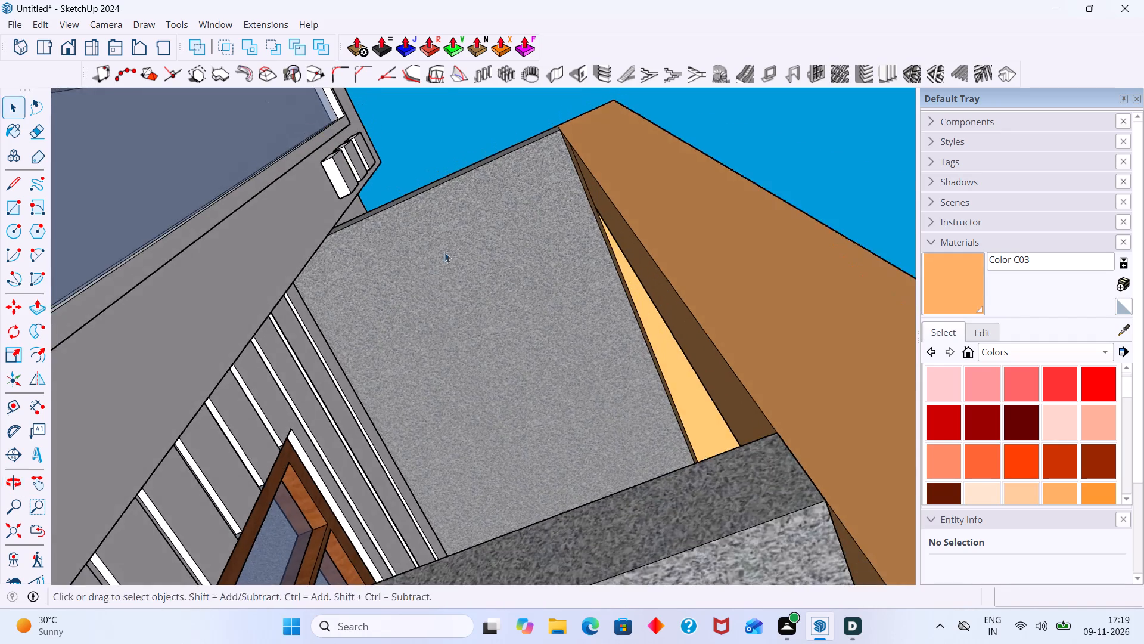
{"action": "middle_click_drag", "start_coordinate": [444, 252], "coordinate": [440, 258]}
{"action": "scroll", "coordinate": [373, 292], "scroll_direction": "up", "scroll_amount": 5}
{"action": "middle_click_drag", "start_coordinate": [360, 365], "coordinate": [347, 318]}
{"action": "key", "text": "r"}
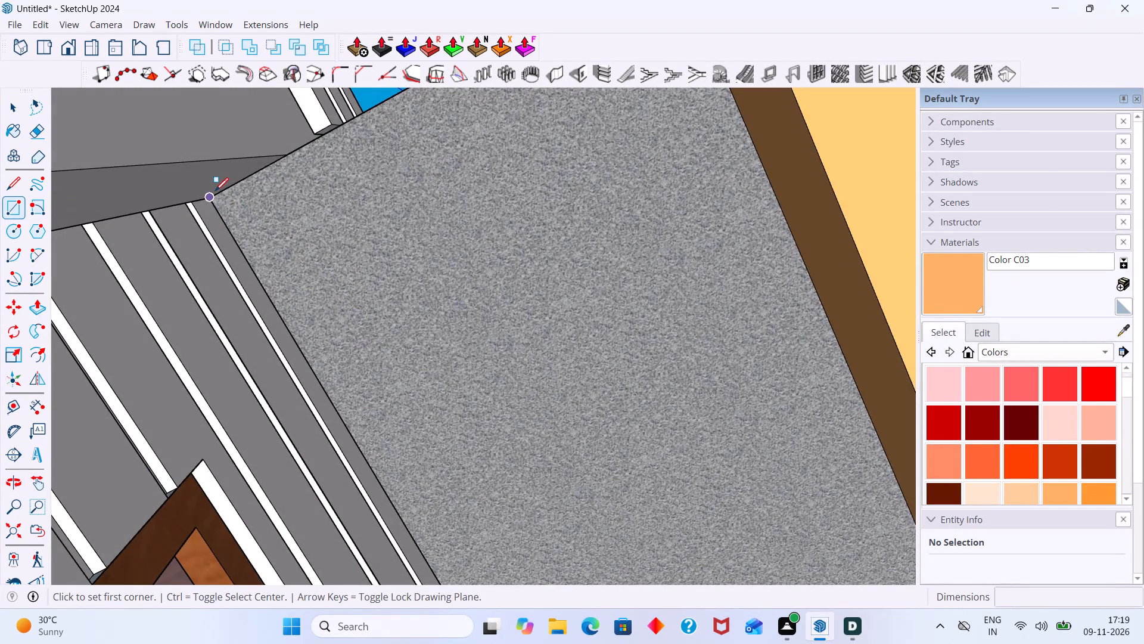
{"action": "left_click", "coordinate": [212, 193]}
{"action": "scroll", "coordinate": [613, 431], "scroll_direction": "down", "scroll_amount": 5}
{"action": "middle_click_drag", "start_coordinate": [680, 451], "coordinate": [801, 544]}
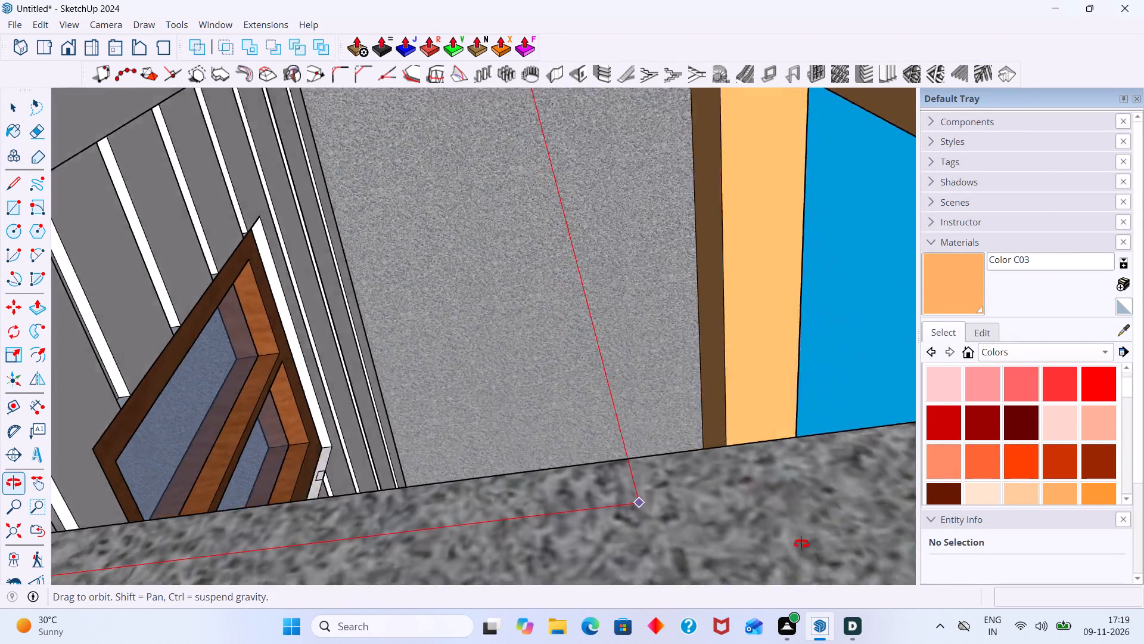
{"action": "middle_click_drag", "start_coordinate": [801, 544], "coordinate": [916, 636]}
{"action": "middle_click_drag", "start_coordinate": [495, 450], "coordinate": [460, 561]}
{"action": "scroll", "coordinate": [437, 480], "scroll_direction": "up", "scroll_amount": 7}
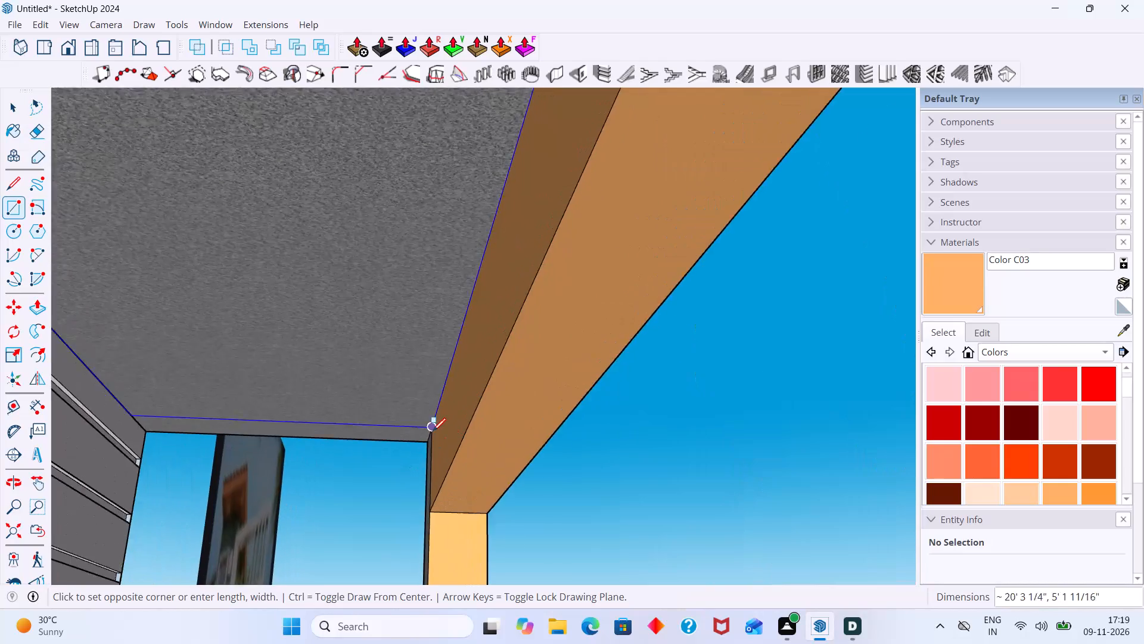
{"action": "scroll", "coordinate": [433, 431], "scroll_direction": "up", "scroll_amount": 14}
{"action": "left_click", "coordinate": [414, 468]}
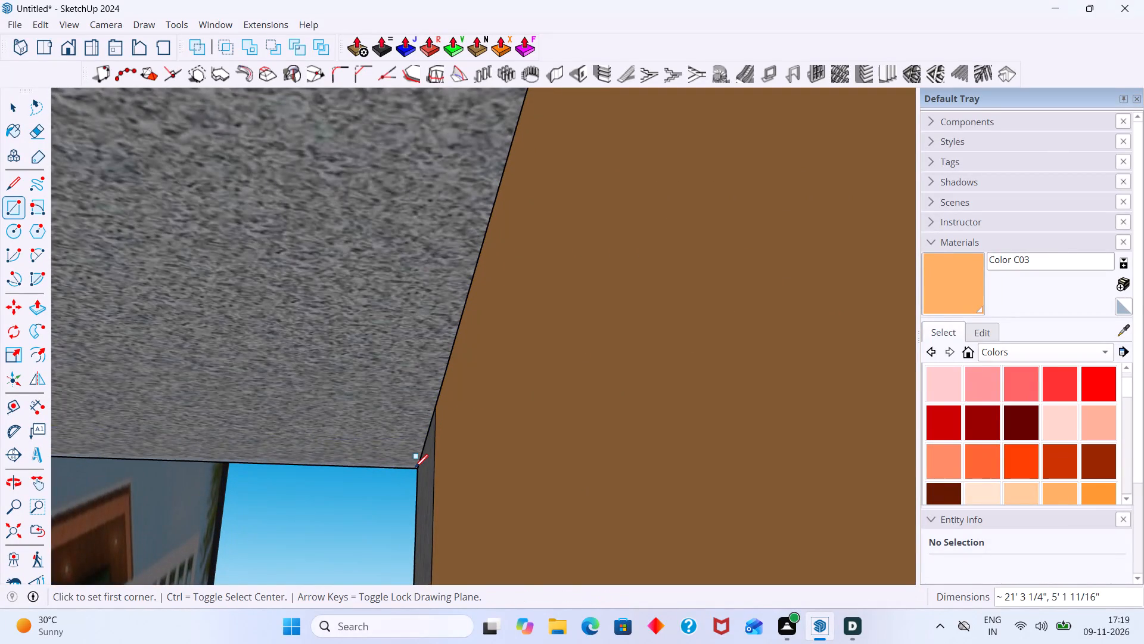
{"action": "key", "text": "space"}
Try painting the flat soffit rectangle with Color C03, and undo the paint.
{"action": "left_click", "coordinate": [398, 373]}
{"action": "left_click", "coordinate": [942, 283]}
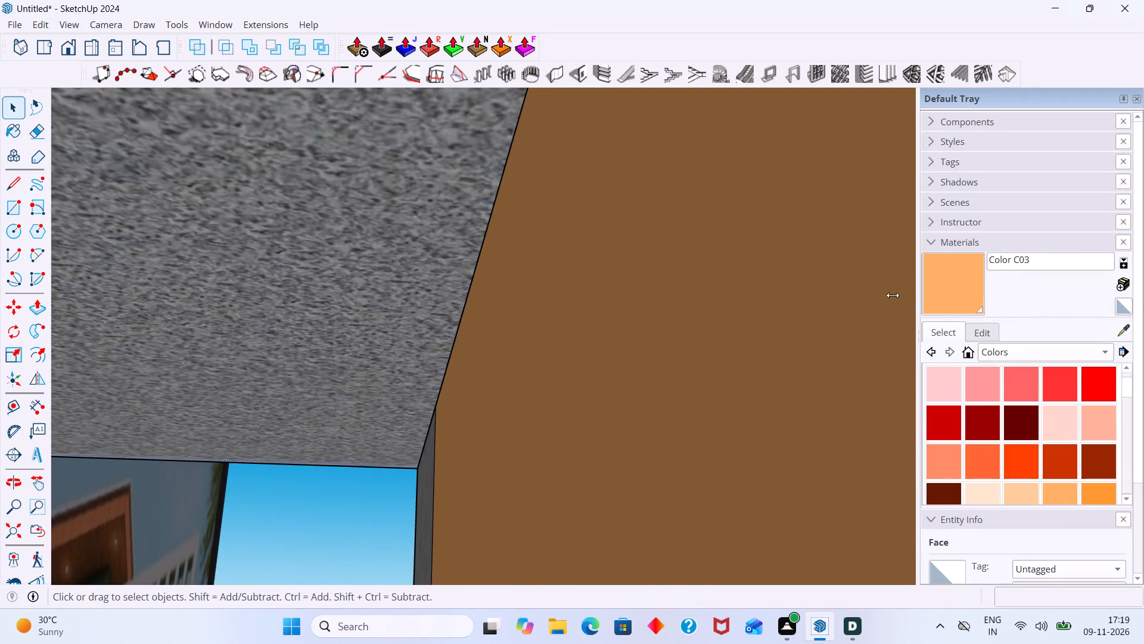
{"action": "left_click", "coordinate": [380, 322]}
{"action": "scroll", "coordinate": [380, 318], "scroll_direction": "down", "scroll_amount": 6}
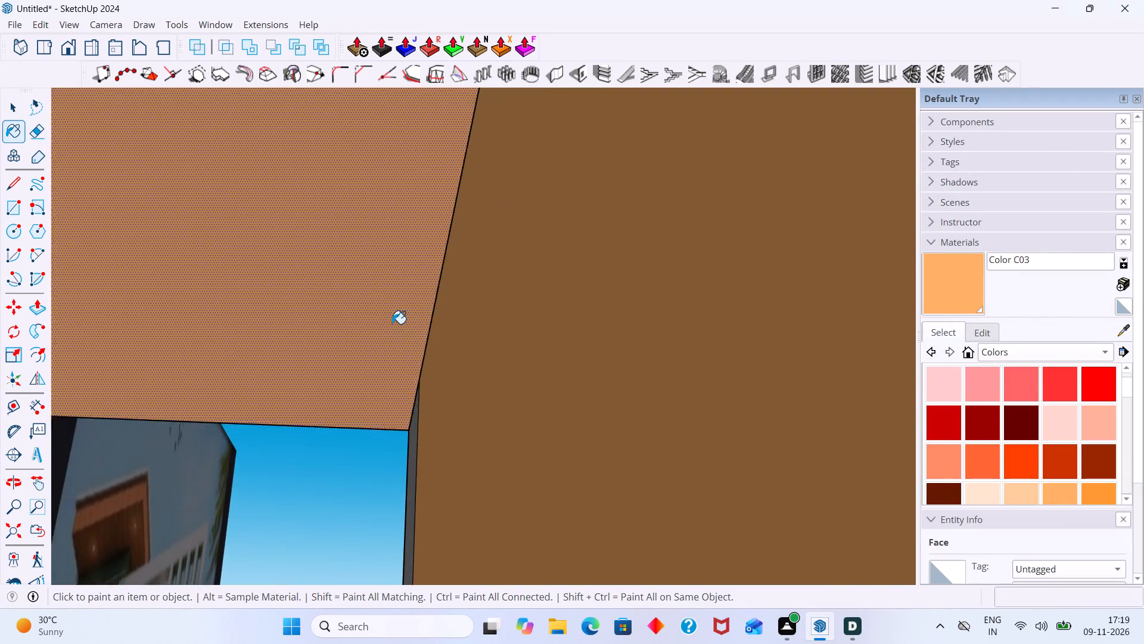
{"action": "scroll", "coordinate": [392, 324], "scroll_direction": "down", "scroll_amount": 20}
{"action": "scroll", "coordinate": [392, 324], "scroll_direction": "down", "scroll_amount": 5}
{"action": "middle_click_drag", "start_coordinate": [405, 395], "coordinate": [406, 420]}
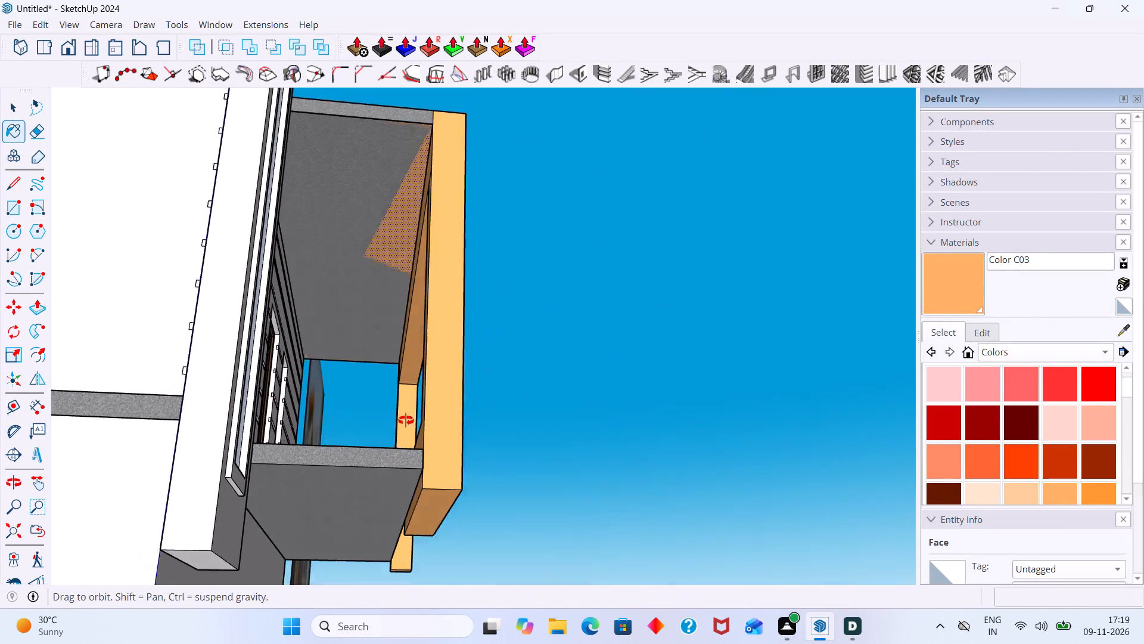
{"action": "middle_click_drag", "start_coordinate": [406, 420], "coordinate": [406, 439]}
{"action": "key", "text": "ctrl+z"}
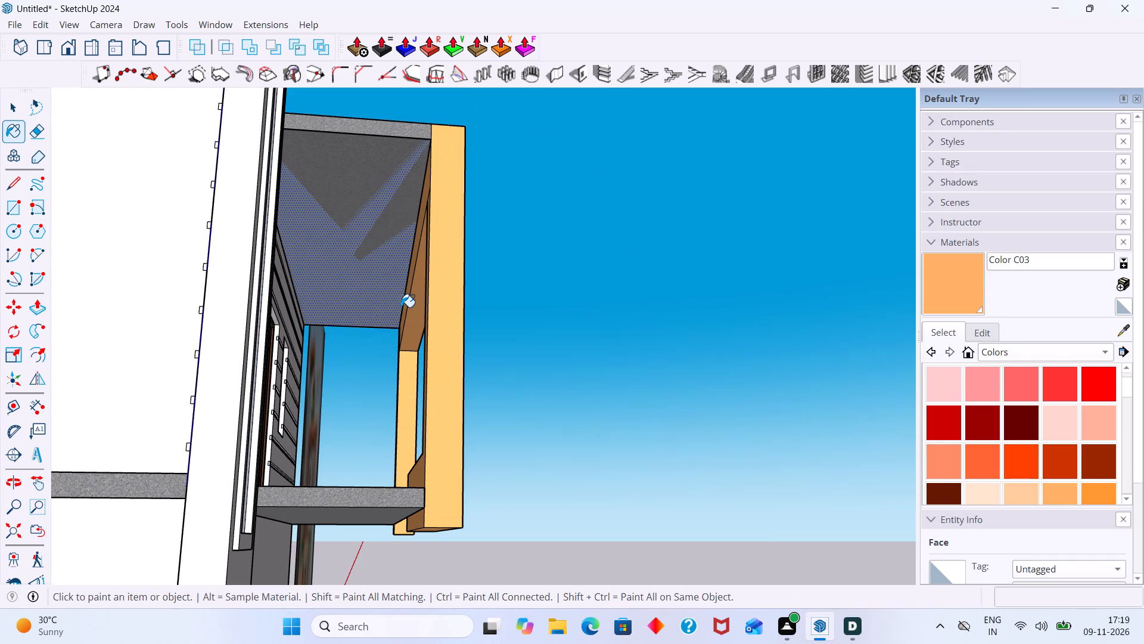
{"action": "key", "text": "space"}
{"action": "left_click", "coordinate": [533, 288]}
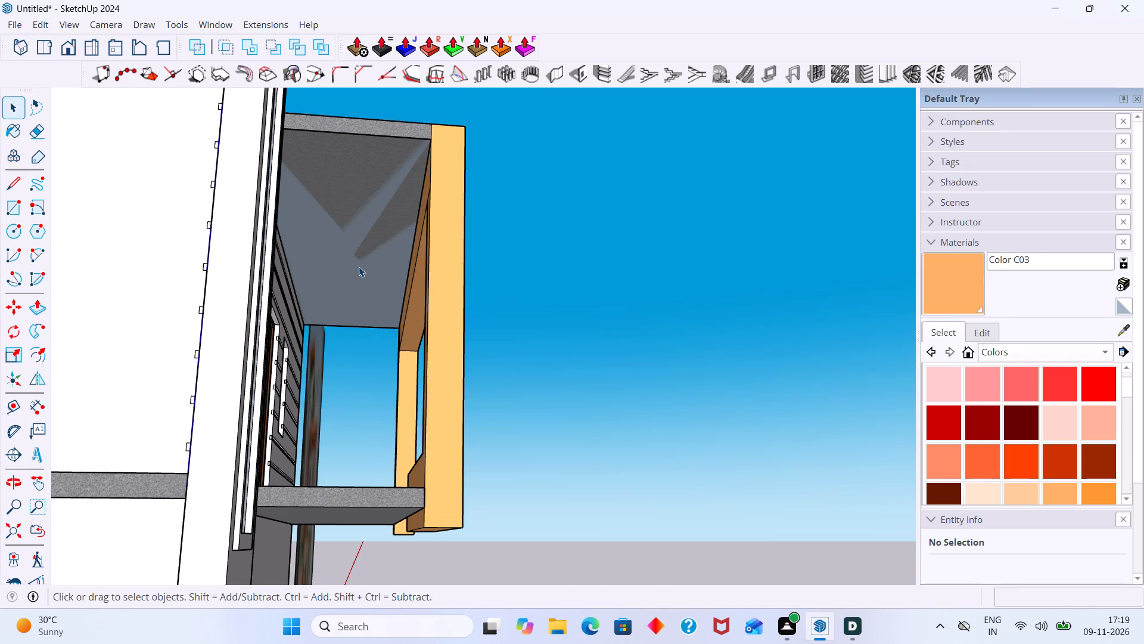
Push/Pull the soffit rectangle into a panel about 13/16" thick.
{"action": "key", "text": "p"}
{"action": "left_click", "coordinate": [360, 266]}
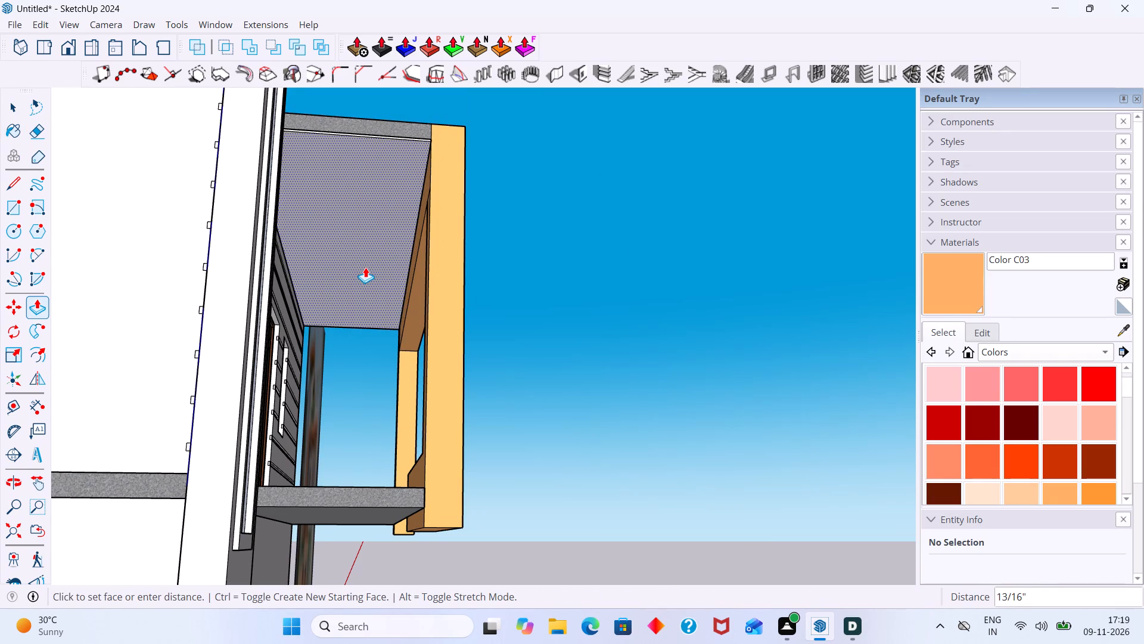
{"action": "left_click", "coordinate": [365, 267]}
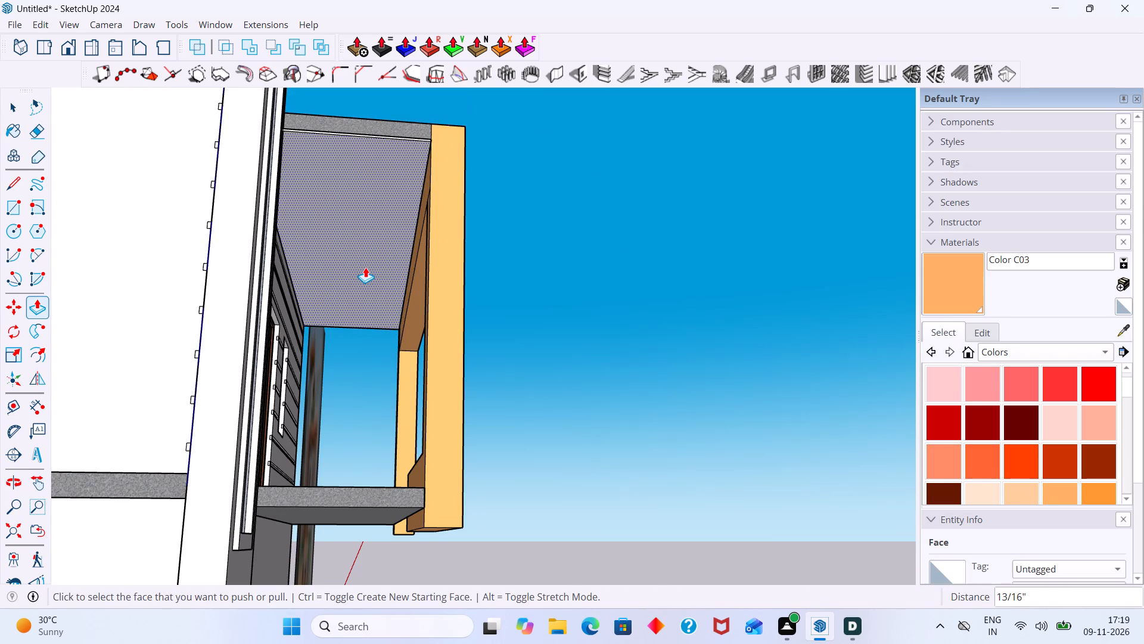
{"action": "key", "text": "space"}
{"action": "left_click", "coordinate": [542, 243]}
Paint the underside of the soffit panel with Color C03.
{"action": "left_click", "coordinate": [956, 273]}
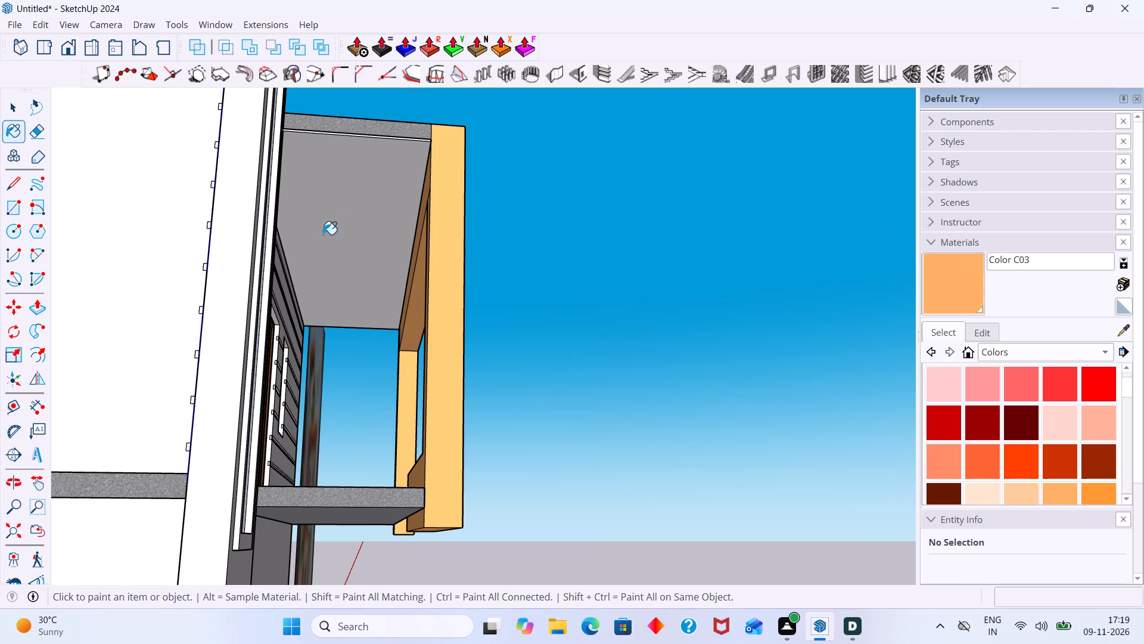
{"action": "left_click", "coordinate": [363, 215]}
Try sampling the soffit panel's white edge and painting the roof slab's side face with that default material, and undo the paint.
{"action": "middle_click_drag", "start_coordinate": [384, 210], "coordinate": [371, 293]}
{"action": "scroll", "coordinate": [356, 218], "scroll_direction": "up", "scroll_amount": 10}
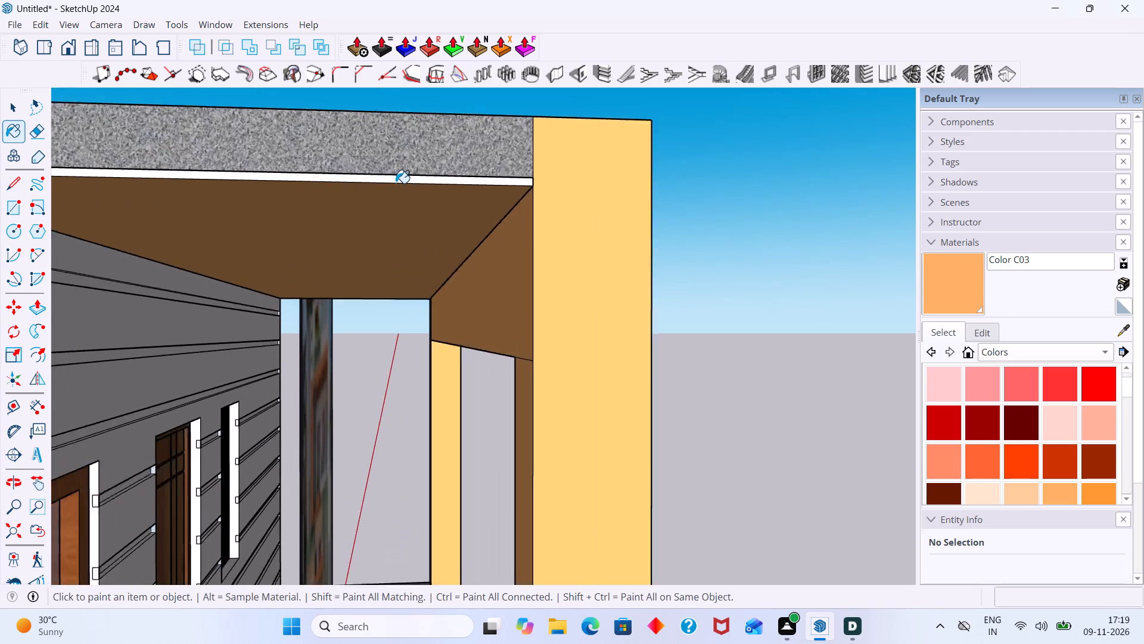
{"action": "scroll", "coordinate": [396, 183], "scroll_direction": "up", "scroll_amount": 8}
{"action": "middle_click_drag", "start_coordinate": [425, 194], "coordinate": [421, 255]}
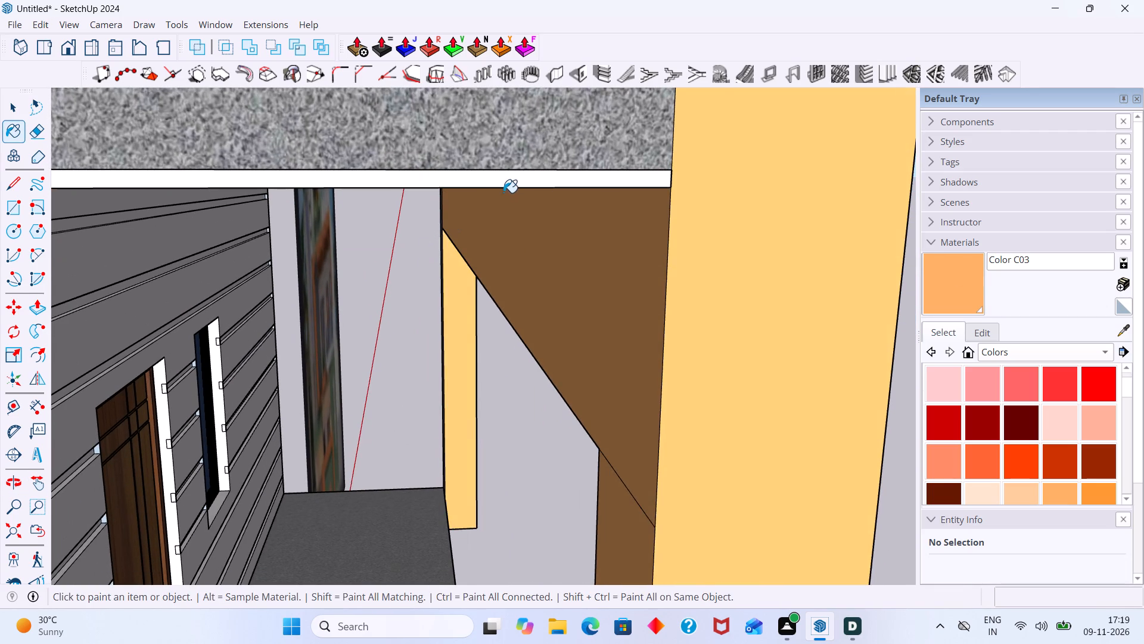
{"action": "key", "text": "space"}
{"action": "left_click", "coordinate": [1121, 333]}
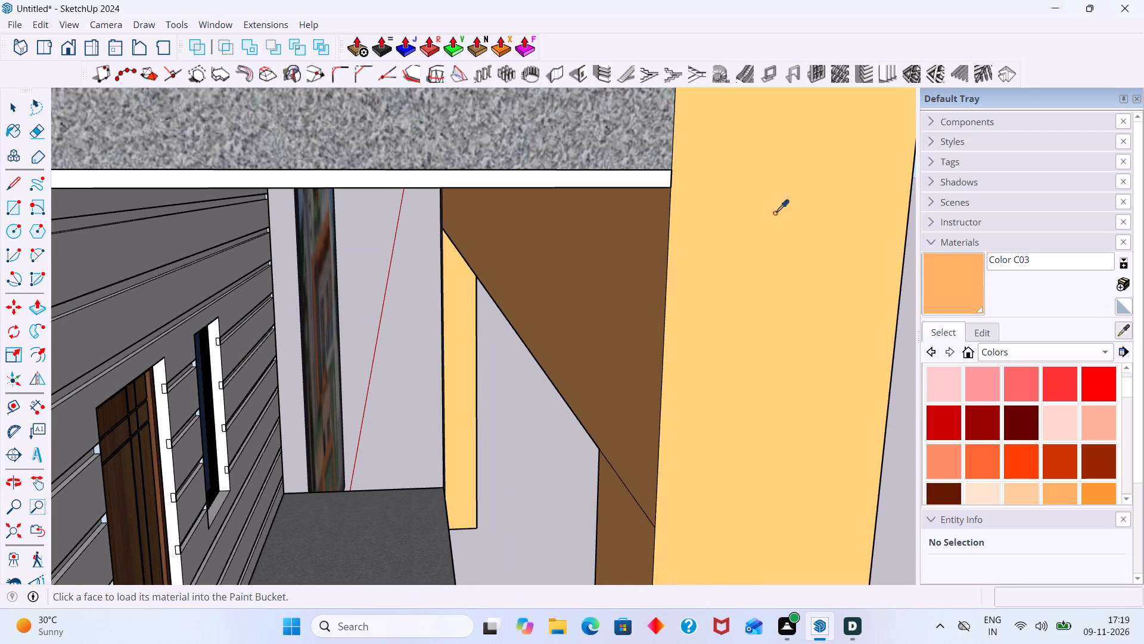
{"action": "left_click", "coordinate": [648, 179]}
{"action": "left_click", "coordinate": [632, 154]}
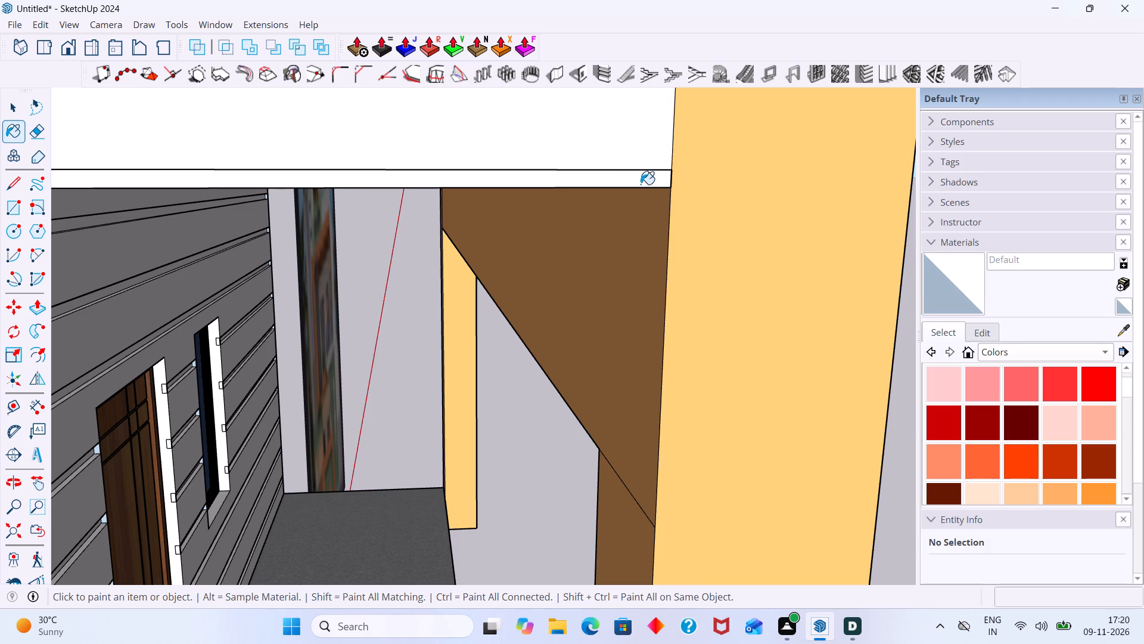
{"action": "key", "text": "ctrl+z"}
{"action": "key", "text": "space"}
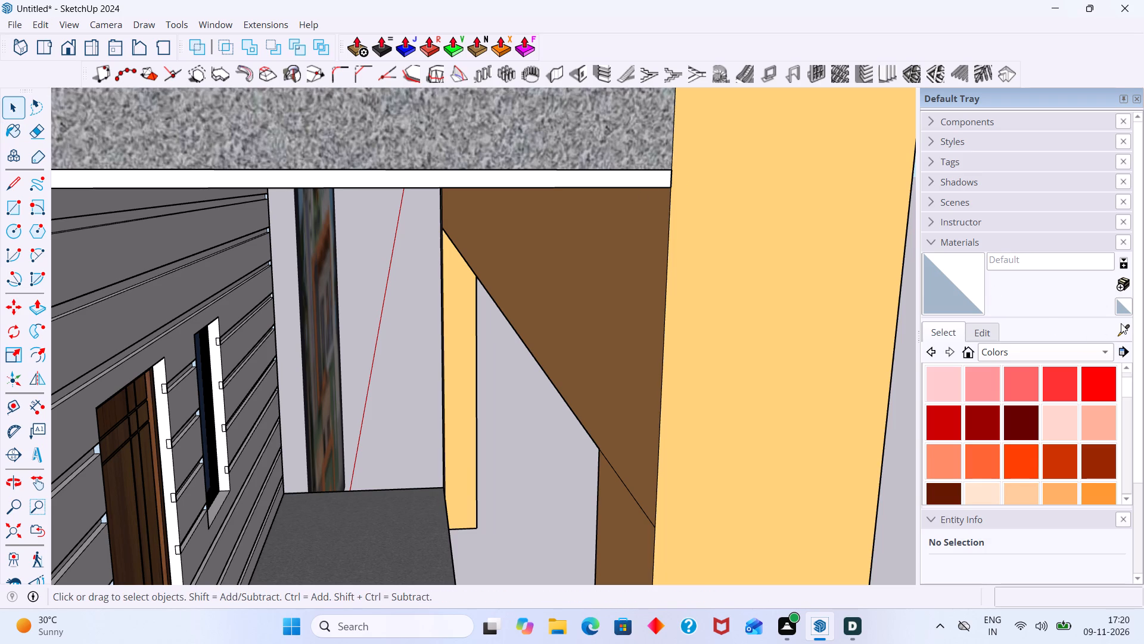
Sample Blacktop Old 02 from the roof slab's side face and paint the soffit panel's white edge with it.
{"action": "left_click", "coordinate": [1121, 323]}
{"action": "left_click", "coordinate": [611, 154]}
{"action": "left_click", "coordinate": [608, 181]}
{"action": "scroll", "coordinate": [608, 181], "scroll_direction": "down", "scroll_amount": 7}
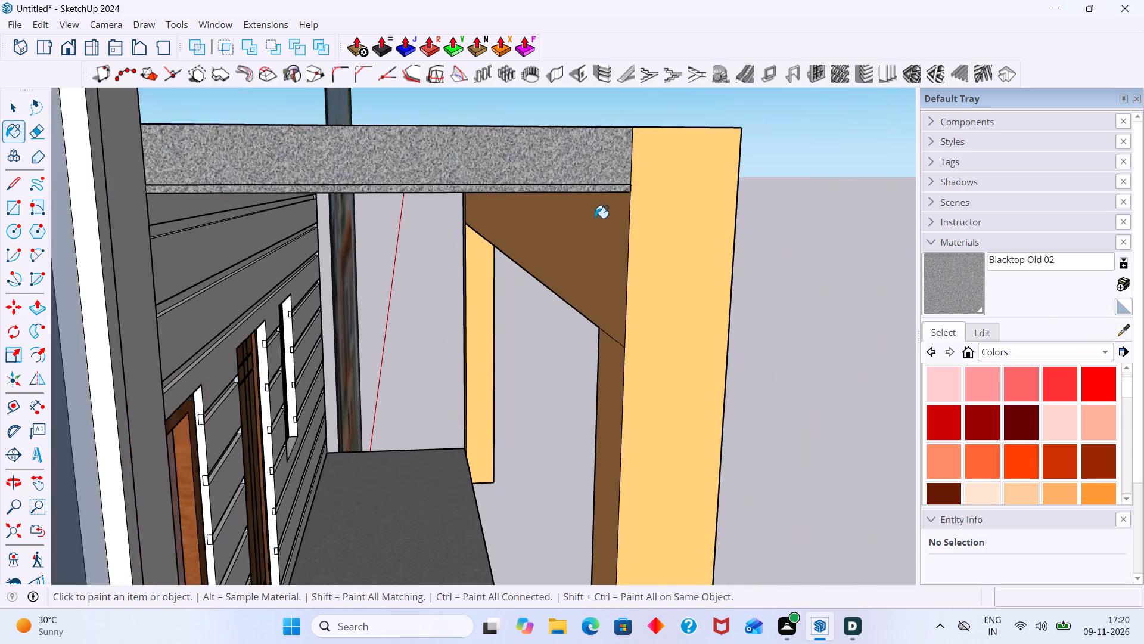
{"action": "scroll", "coordinate": [595, 218], "scroll_direction": "down", "scroll_amount": 5}
{"action": "middle_click_drag", "start_coordinate": [466, 219], "coordinate": [443, 248]}
{"action": "key", "text": "space"}
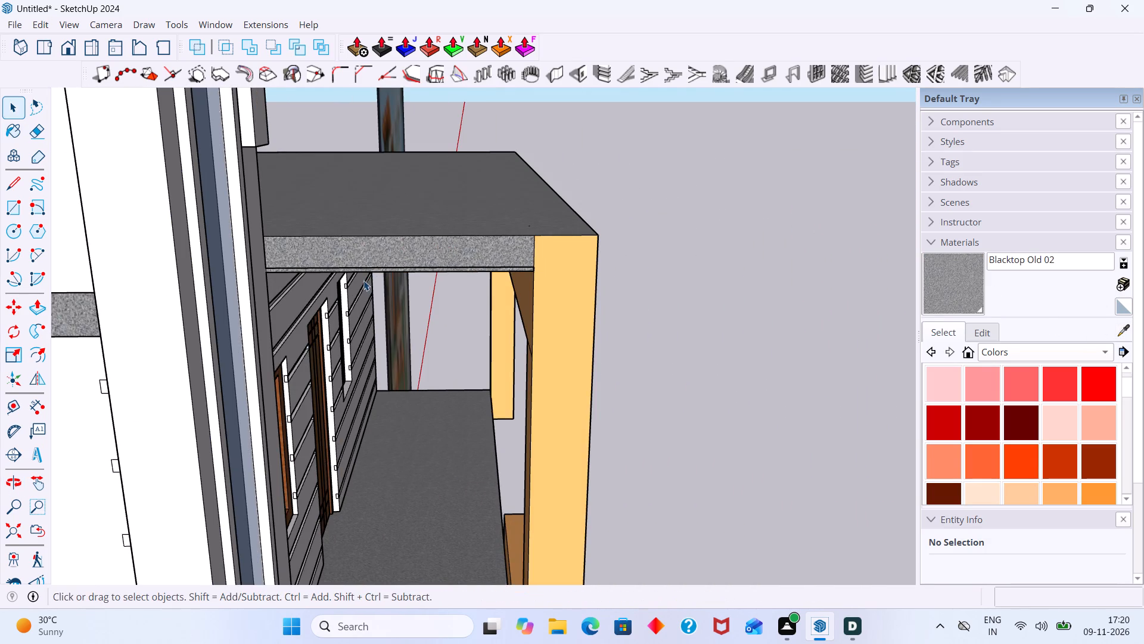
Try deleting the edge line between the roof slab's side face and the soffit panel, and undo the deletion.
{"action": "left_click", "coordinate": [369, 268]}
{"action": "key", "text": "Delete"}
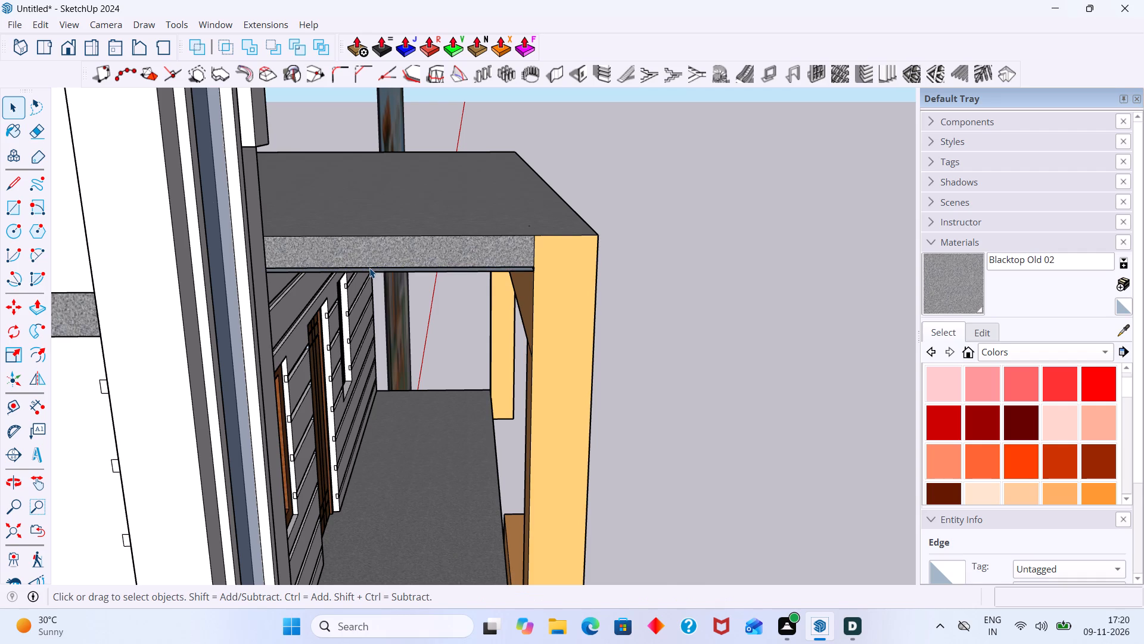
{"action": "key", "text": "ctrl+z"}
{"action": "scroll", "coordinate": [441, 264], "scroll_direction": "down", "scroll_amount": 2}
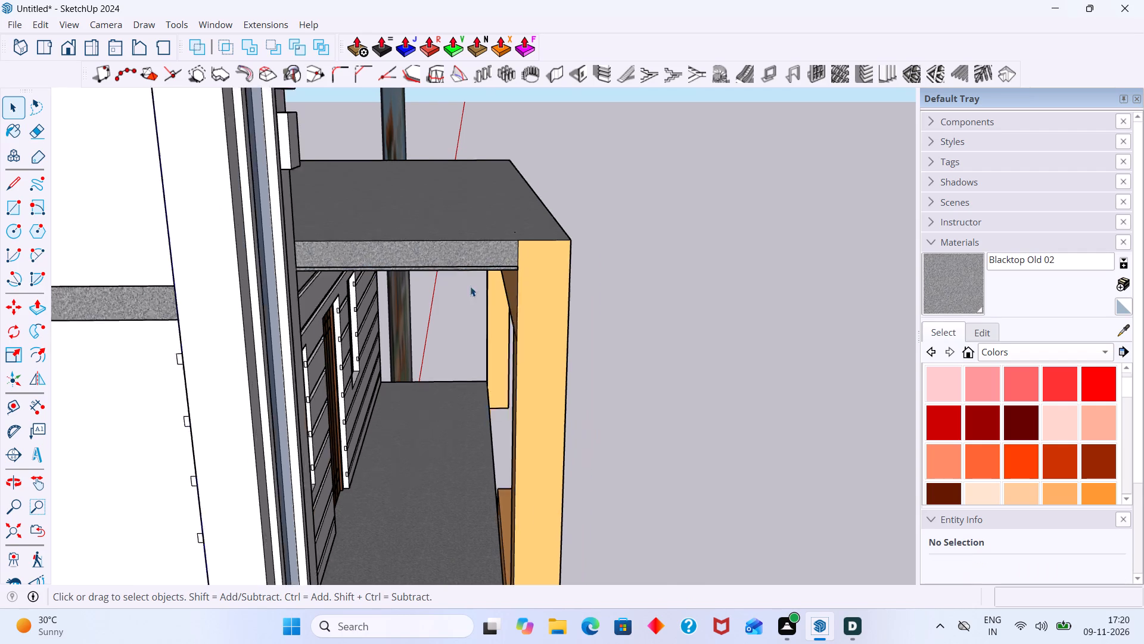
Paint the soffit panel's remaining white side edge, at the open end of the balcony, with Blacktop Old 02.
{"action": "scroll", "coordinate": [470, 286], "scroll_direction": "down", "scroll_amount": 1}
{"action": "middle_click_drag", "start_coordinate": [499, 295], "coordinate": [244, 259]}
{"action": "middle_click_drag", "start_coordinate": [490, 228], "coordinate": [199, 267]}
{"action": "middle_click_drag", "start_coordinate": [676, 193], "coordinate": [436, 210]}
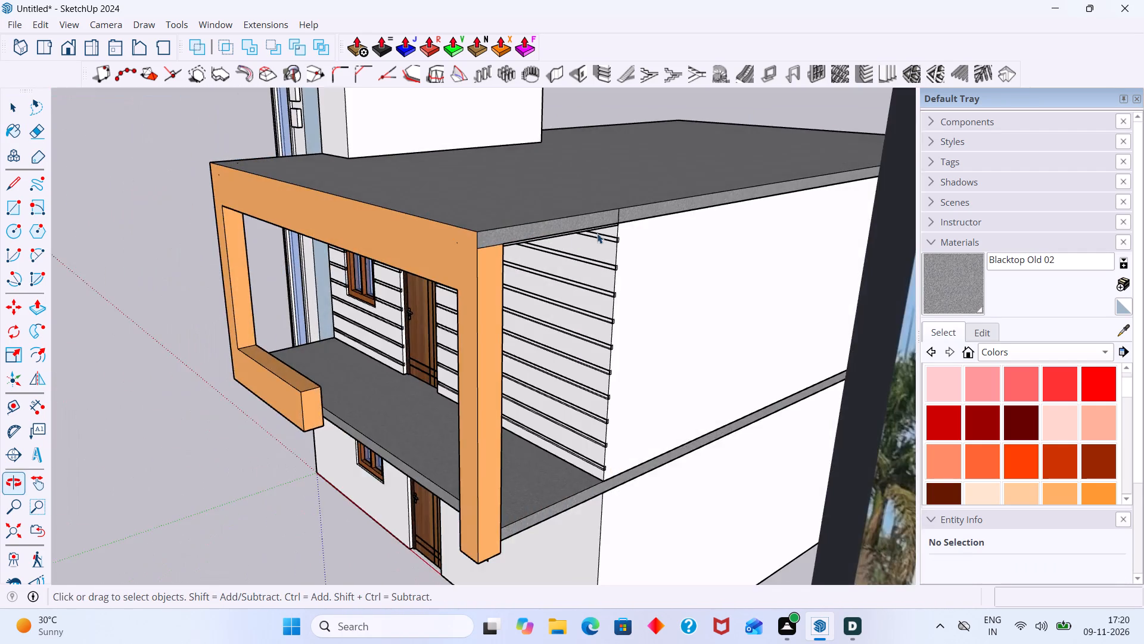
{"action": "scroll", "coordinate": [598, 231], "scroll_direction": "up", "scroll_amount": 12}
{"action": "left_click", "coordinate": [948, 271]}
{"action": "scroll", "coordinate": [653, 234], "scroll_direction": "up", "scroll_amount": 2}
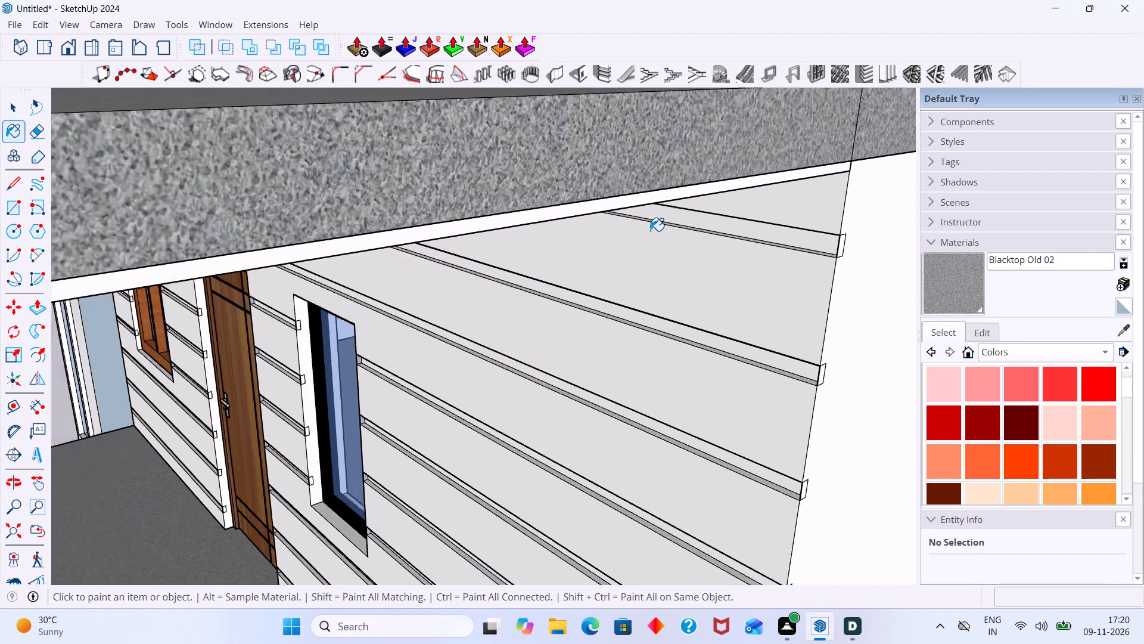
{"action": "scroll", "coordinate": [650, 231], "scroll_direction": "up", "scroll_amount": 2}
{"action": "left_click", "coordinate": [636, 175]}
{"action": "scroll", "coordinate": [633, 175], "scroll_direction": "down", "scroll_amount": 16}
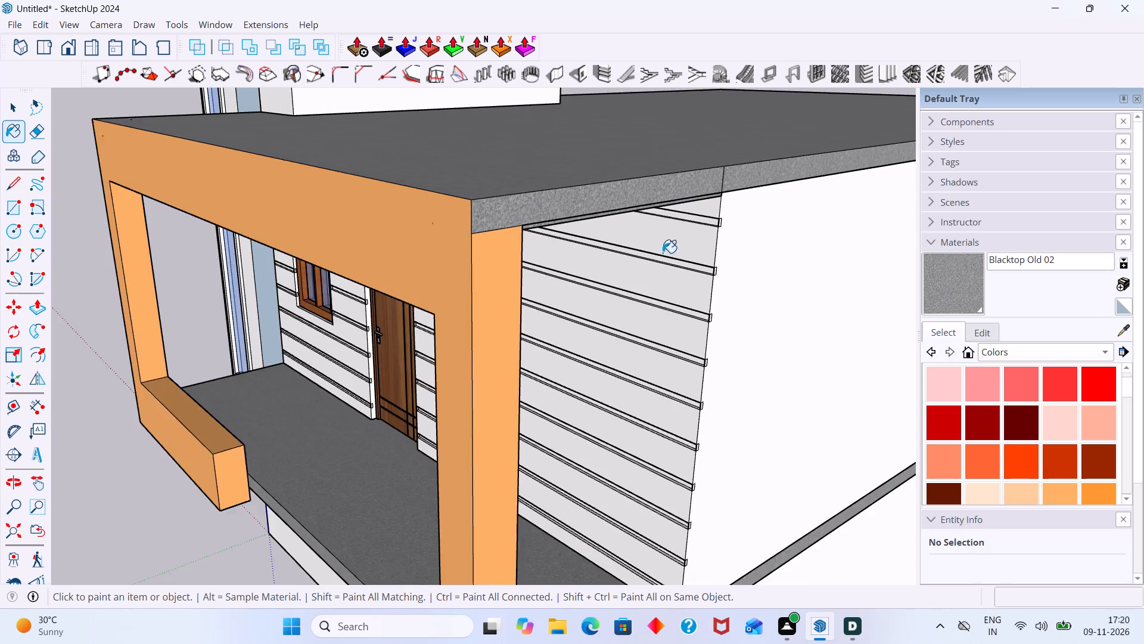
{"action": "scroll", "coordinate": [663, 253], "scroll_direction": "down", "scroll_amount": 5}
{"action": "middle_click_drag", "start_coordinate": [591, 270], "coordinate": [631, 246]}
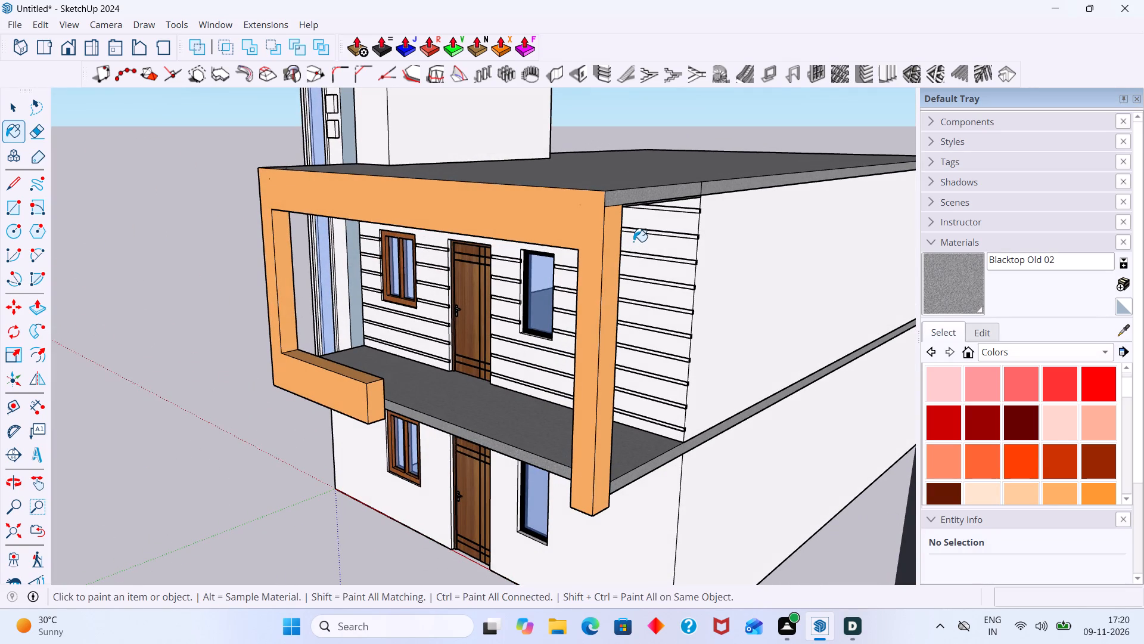
Undo the recent soffit paint and panel edits, back to the flat Blacktop Old 02 underside of the roof slab.
{"action": "key", "text": "ctrl+z"}
{"action": "key", "text": "ctrl+z"}
{"action": "key", "text": "ctrl+z"}
{"action": "key", "text": "ctrl+z"}
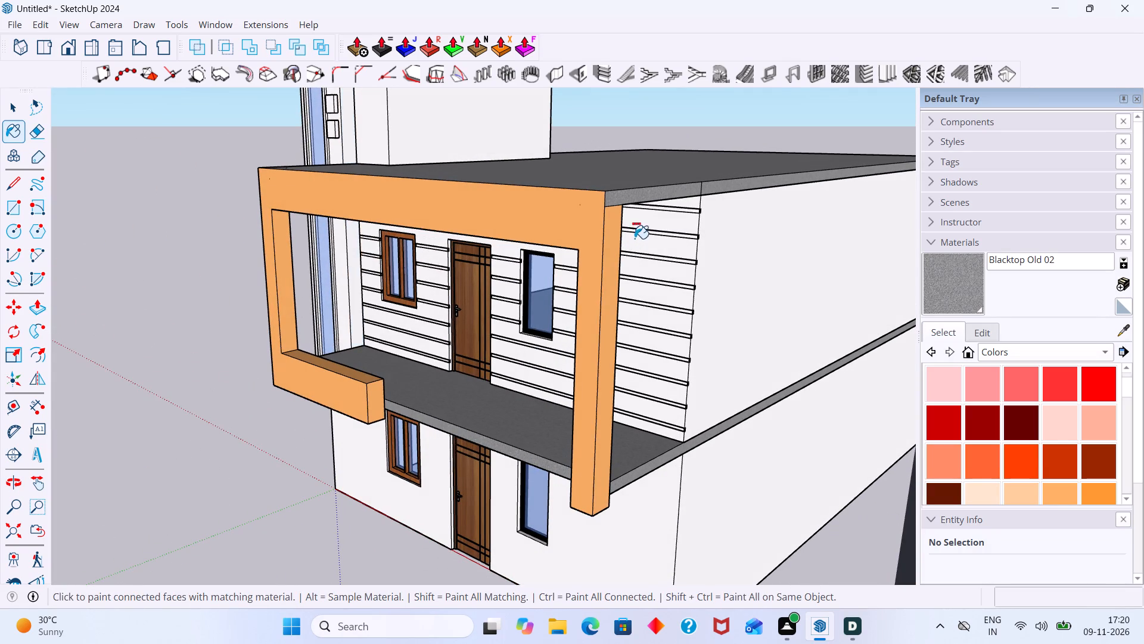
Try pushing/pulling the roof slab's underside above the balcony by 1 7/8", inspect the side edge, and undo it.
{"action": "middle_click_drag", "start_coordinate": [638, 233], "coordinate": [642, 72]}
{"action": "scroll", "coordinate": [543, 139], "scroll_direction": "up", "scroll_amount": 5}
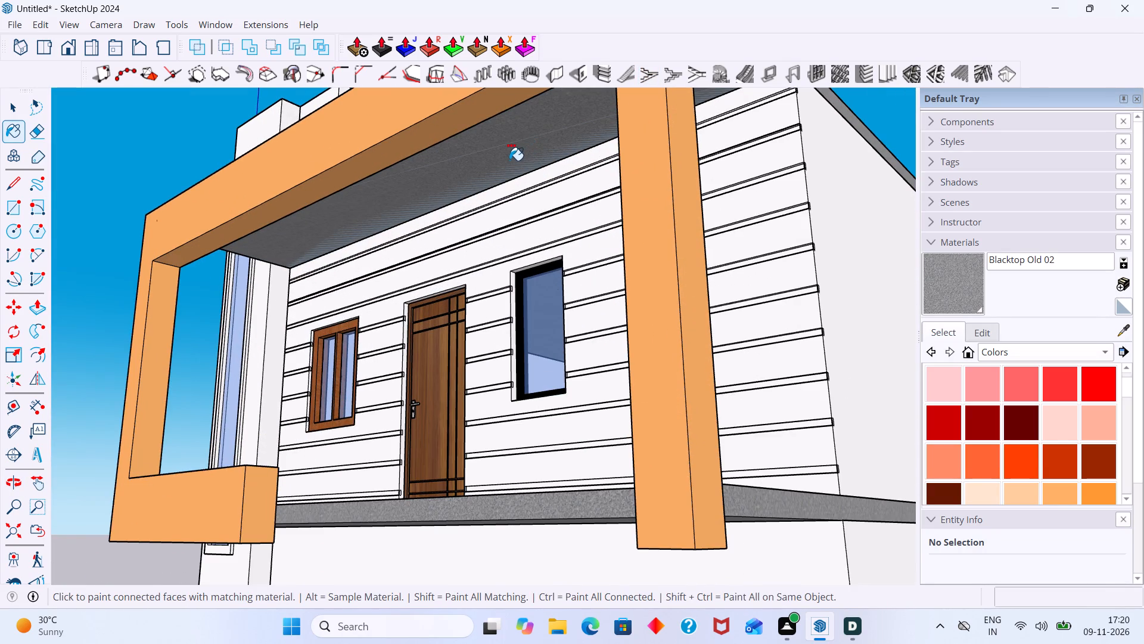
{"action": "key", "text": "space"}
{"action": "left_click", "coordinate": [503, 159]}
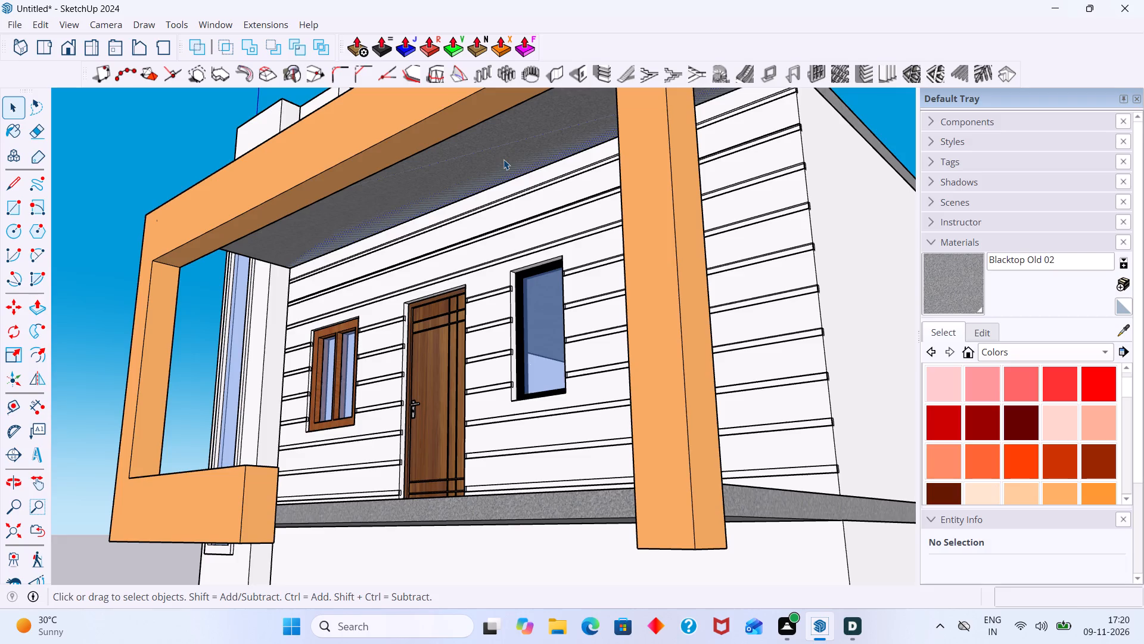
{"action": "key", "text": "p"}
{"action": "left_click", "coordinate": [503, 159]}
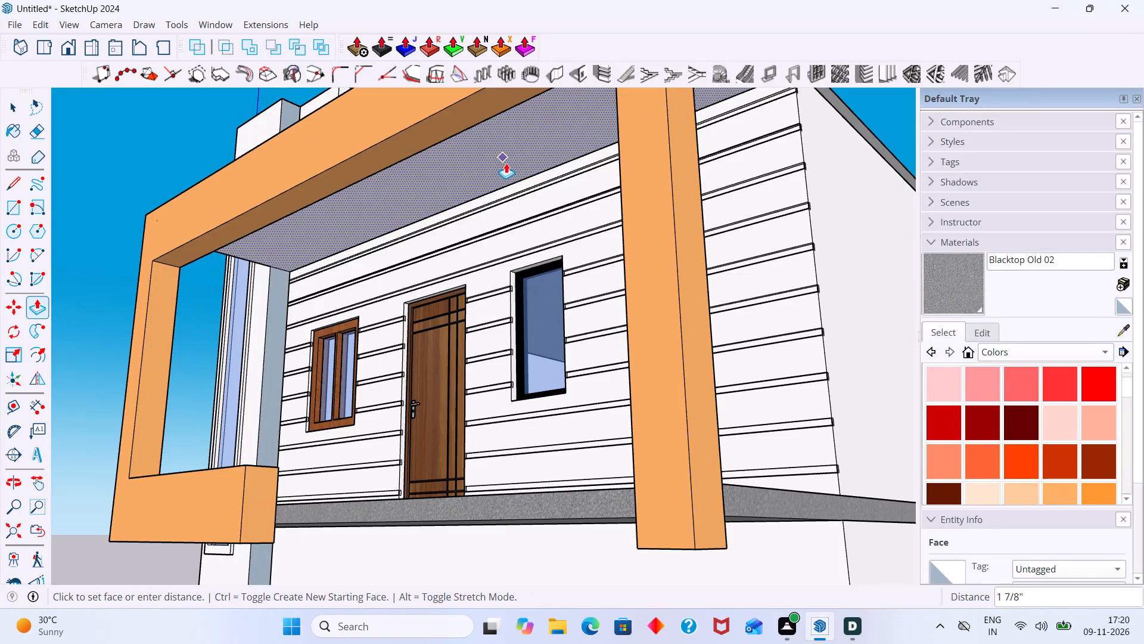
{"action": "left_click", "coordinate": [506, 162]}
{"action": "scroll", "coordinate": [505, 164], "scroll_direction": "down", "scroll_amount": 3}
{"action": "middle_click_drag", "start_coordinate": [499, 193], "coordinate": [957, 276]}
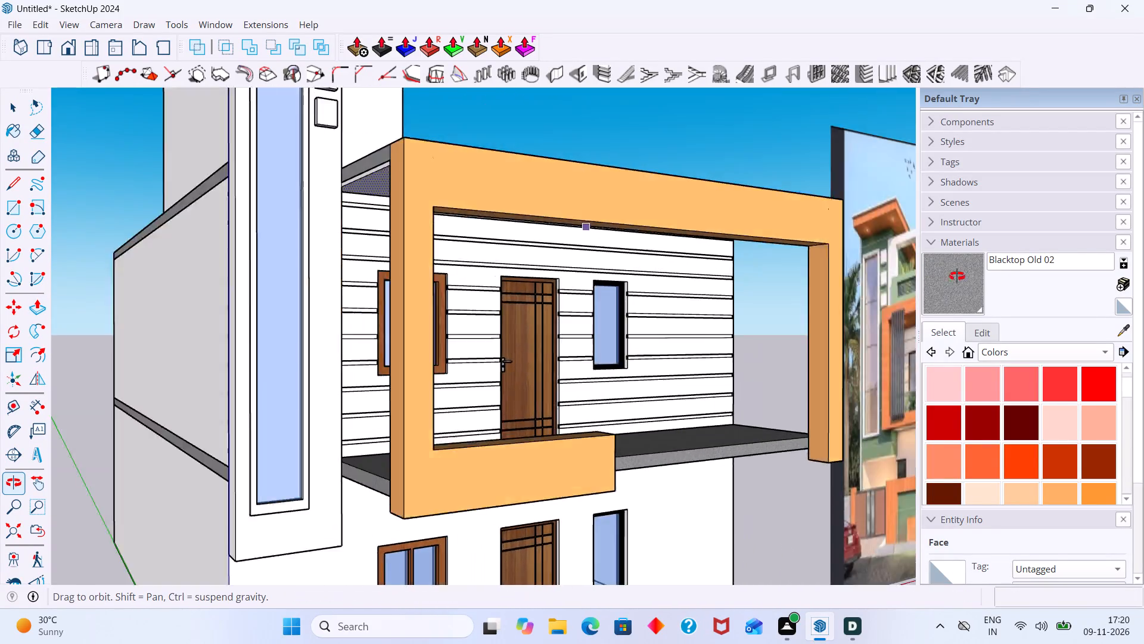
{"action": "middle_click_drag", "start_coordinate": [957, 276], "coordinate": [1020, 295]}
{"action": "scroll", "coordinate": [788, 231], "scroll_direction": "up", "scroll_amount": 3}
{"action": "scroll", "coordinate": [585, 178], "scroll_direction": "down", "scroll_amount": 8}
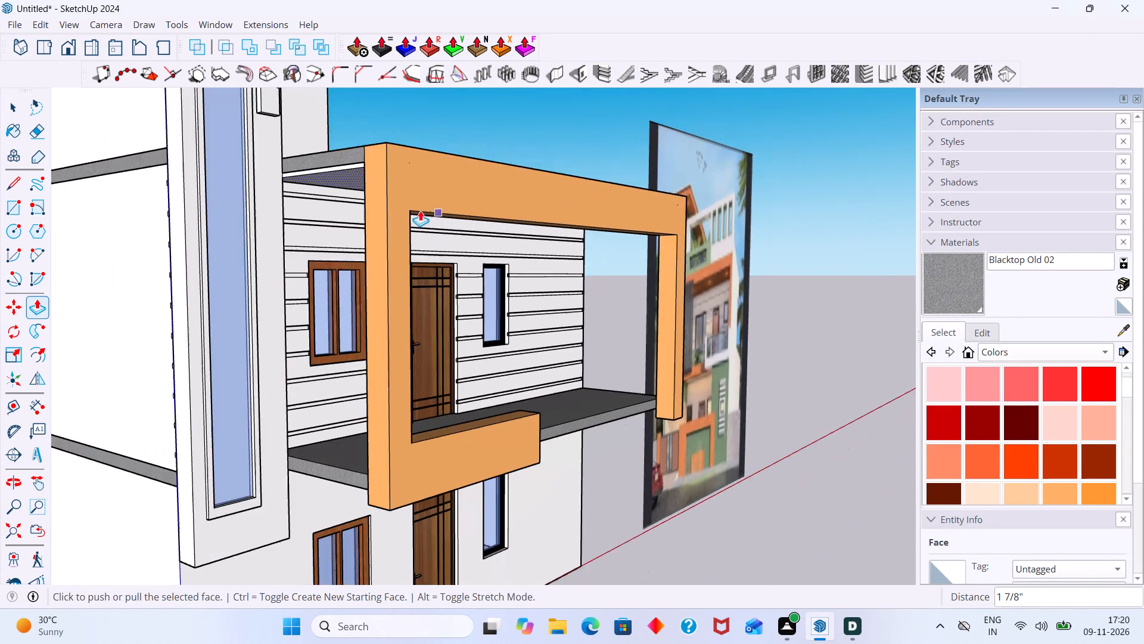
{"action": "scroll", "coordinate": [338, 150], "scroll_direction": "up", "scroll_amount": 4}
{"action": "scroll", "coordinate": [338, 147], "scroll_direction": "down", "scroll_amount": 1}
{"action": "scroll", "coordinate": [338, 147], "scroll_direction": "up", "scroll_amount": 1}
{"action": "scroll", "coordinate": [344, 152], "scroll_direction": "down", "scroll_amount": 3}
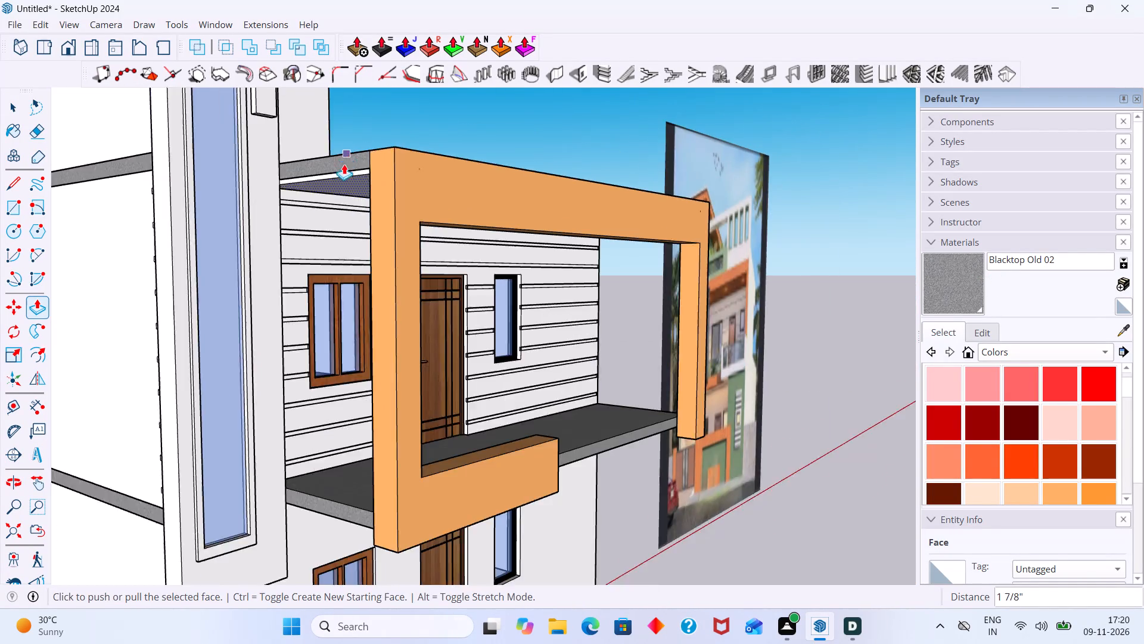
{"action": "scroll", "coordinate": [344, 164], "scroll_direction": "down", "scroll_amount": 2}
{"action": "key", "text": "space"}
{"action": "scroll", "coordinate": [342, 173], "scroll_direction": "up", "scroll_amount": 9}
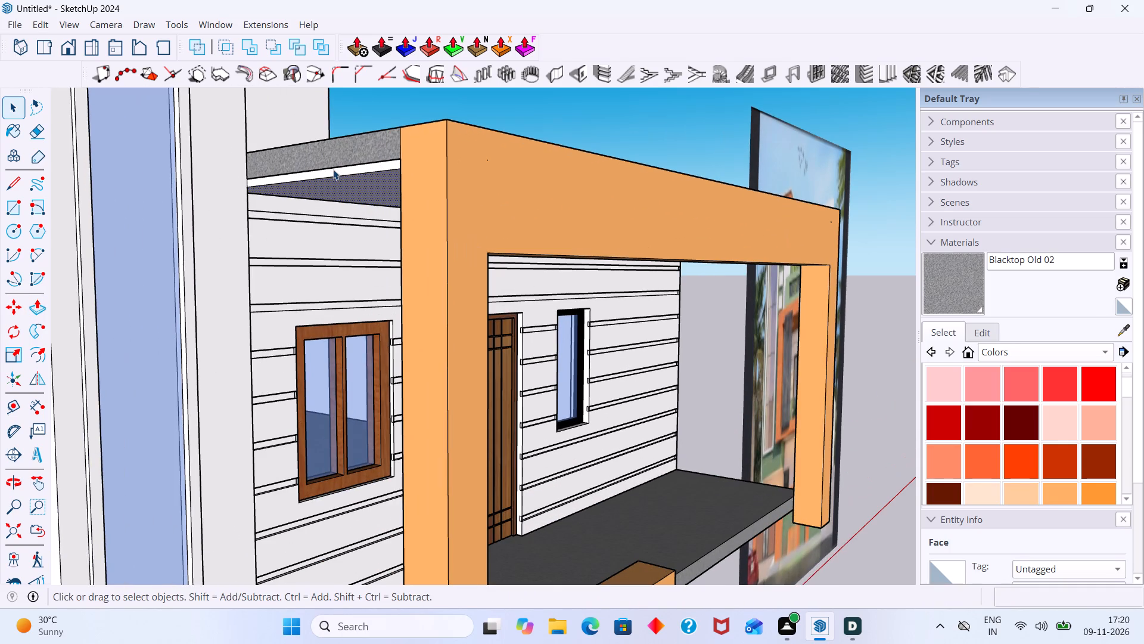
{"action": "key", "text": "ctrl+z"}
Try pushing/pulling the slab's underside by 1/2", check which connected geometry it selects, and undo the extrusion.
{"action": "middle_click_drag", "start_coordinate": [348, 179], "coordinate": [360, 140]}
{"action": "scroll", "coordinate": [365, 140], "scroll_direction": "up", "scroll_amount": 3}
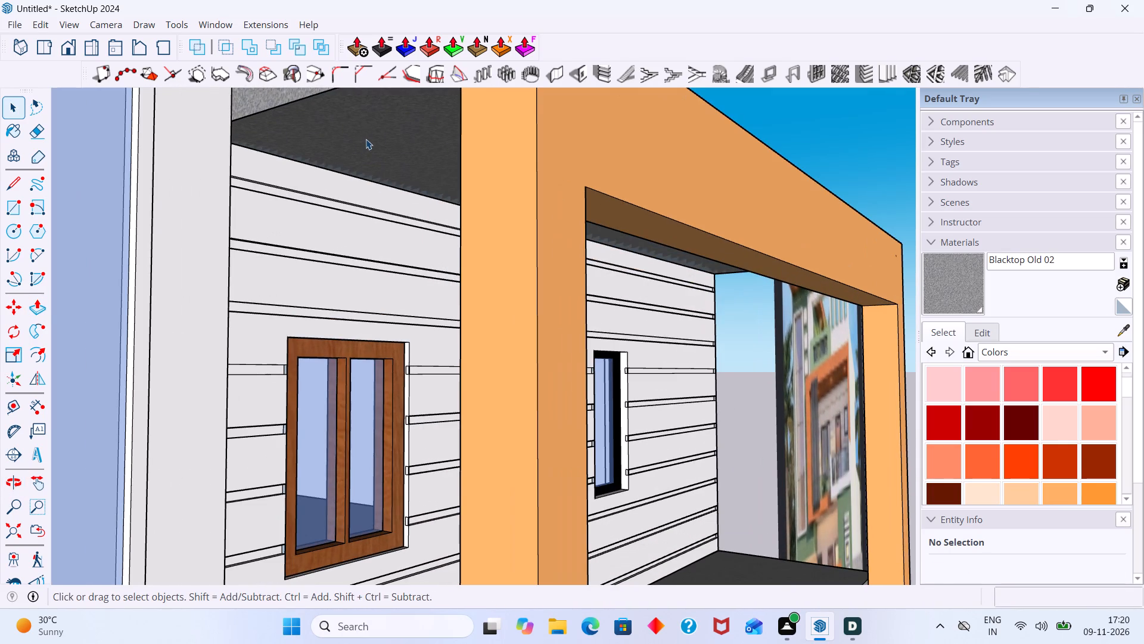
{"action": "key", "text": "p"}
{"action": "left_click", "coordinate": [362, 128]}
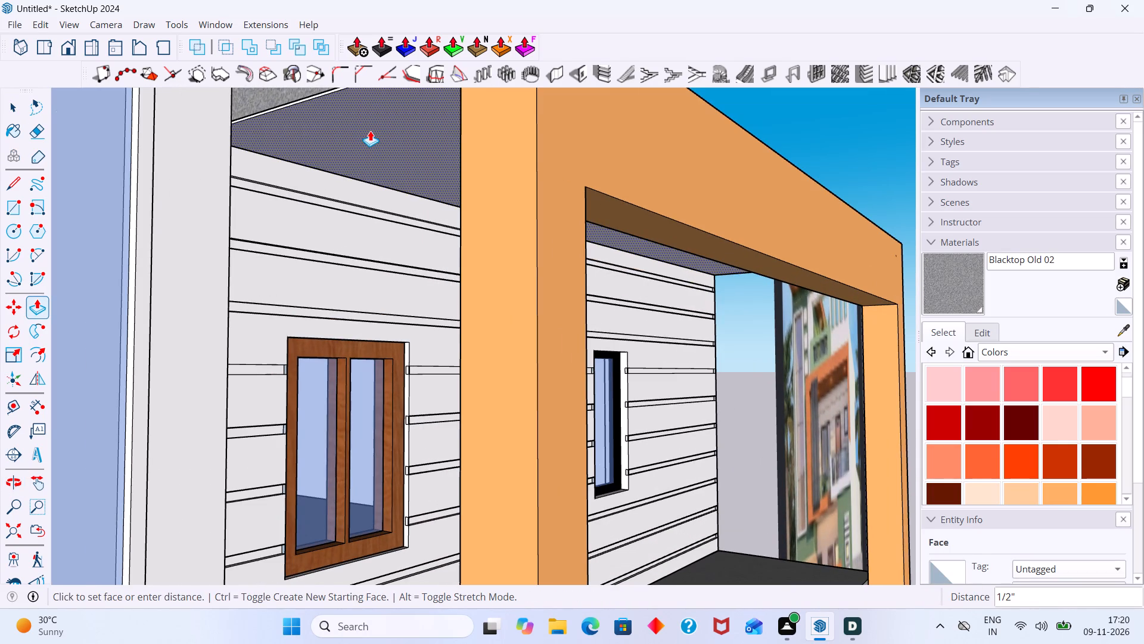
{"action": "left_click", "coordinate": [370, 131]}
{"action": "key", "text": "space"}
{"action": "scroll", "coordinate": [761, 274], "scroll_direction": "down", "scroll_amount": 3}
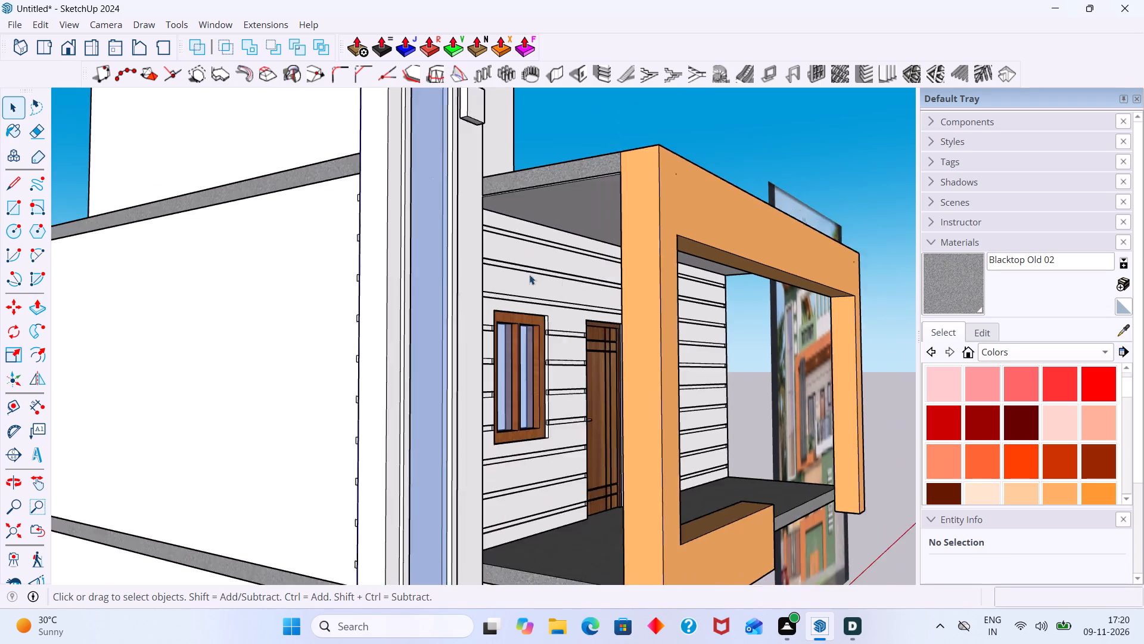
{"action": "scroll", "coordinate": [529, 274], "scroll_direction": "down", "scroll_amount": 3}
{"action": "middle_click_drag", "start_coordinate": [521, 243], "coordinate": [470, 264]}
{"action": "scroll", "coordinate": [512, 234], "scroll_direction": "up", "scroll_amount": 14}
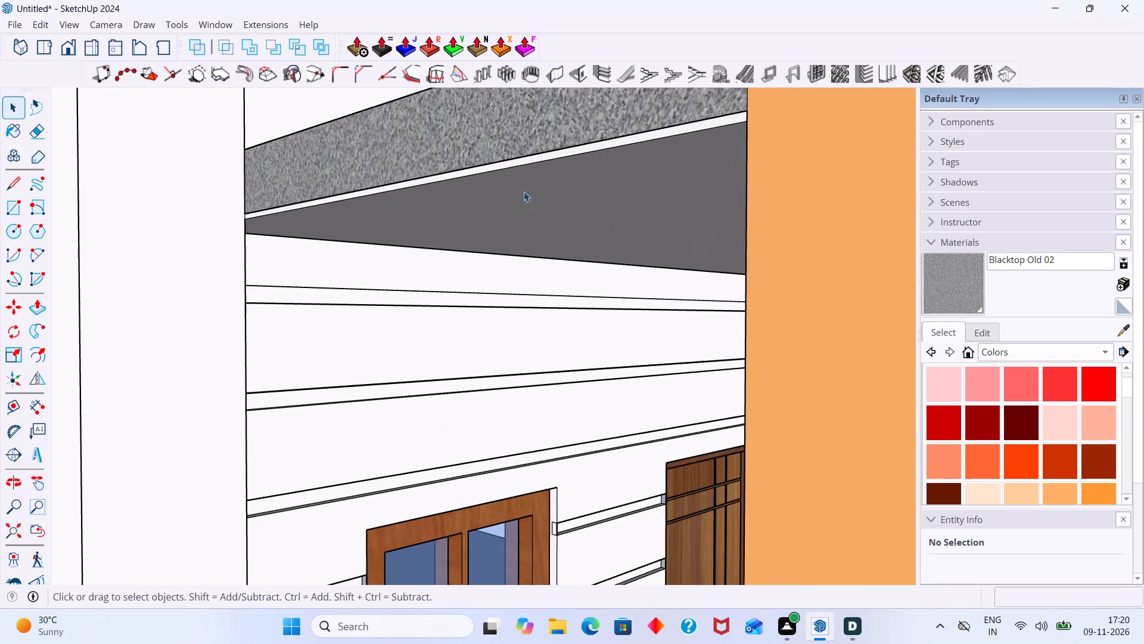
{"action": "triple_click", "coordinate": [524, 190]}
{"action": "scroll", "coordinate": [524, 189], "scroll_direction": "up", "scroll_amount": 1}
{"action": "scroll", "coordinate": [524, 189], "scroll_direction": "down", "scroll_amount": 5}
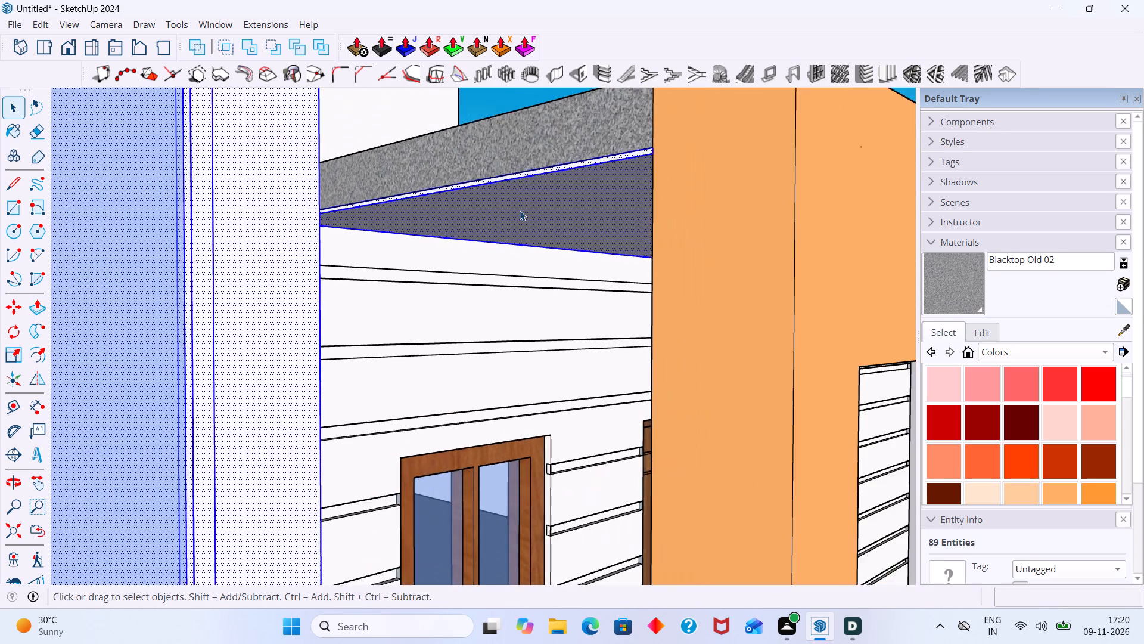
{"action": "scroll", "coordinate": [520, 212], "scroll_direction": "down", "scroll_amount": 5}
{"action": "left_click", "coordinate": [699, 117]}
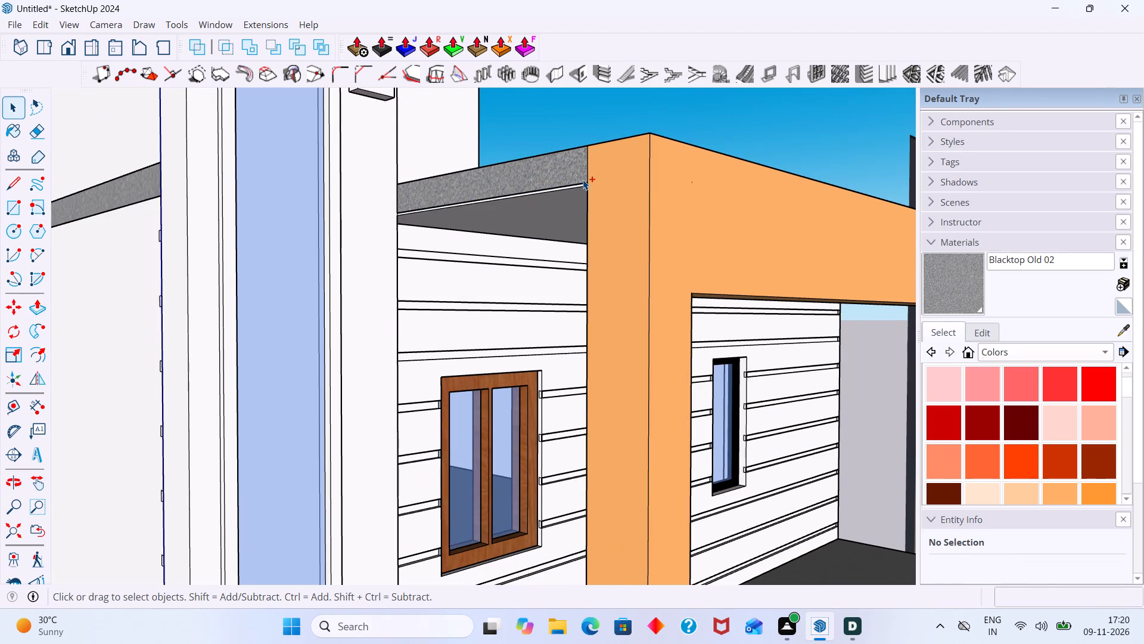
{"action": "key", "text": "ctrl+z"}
Make a group from the roof slab's underside face above the balcony and its bounding edges.
{"action": "double_click", "coordinate": [536, 208]}
{"action": "right_click", "coordinate": [538, 208]}
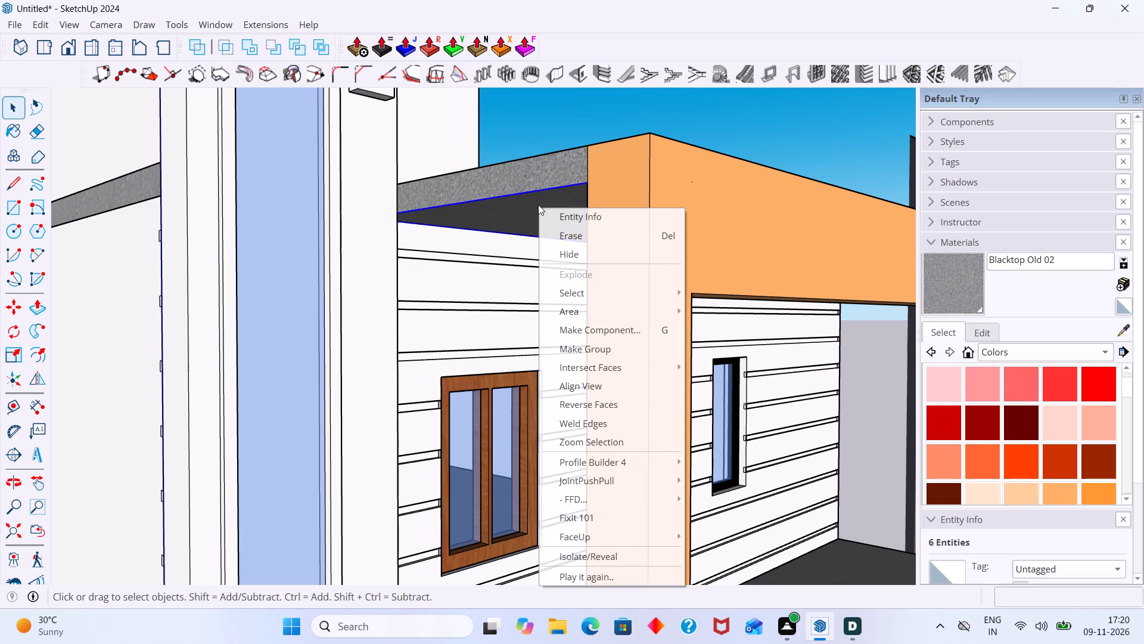
{"action": "left_click", "coordinate": [594, 348]}
{"action": "left_click", "coordinate": [514, 204]}
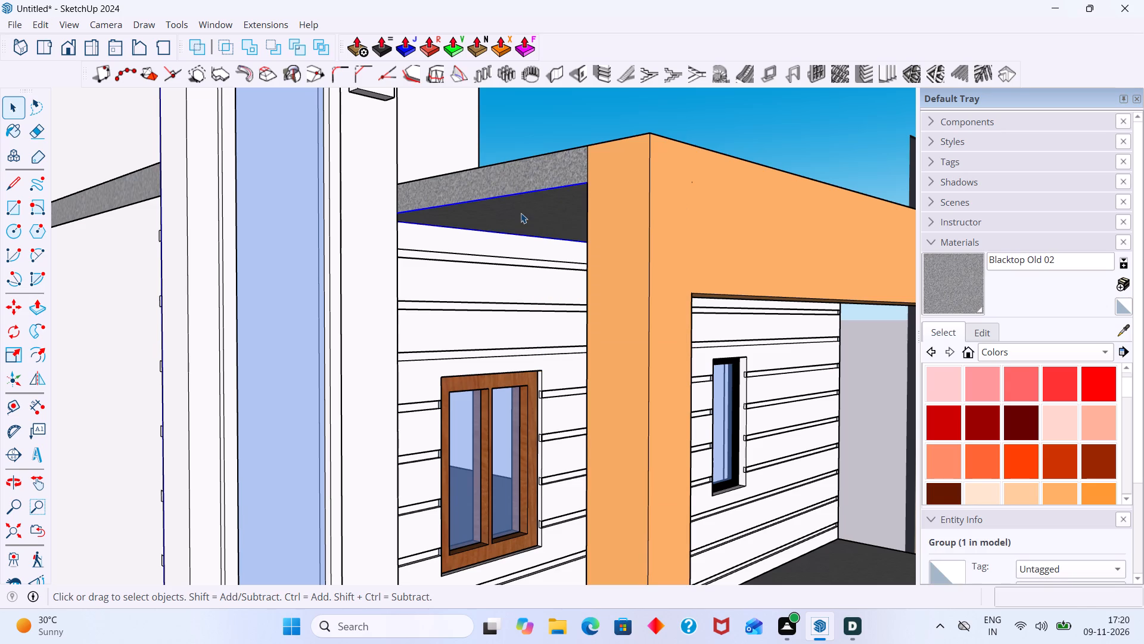
Push/Pull the underside face inside the new soffit group by 1/4" and leave the group.
{"action": "key", "text": "p"}
{"action": "left_click", "coordinate": [523, 210]}
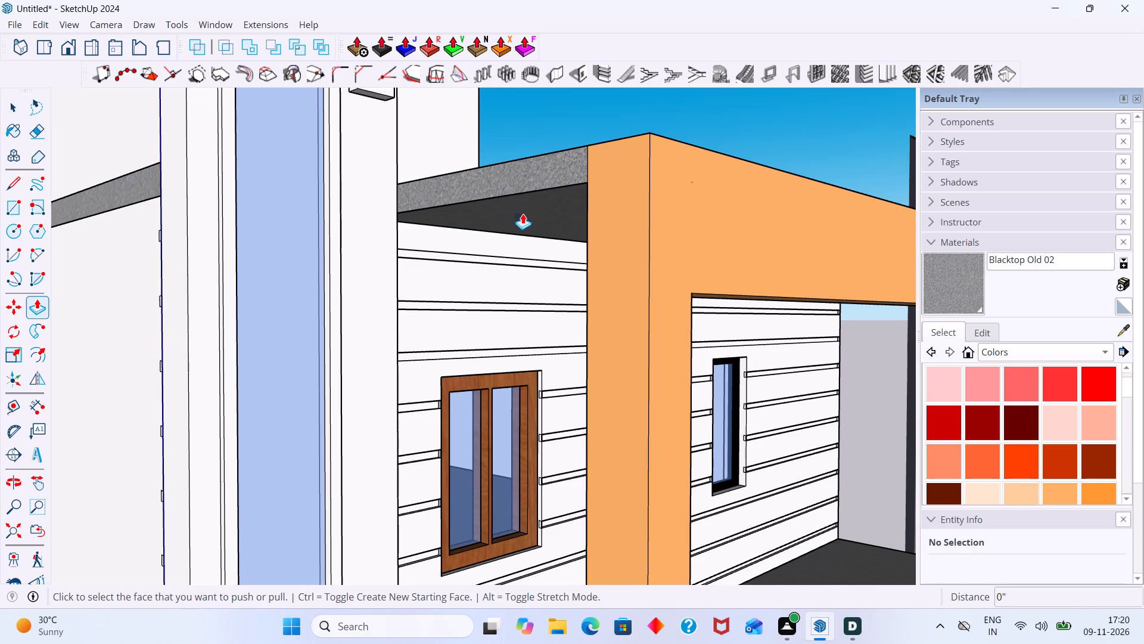
{"action": "key", "text": "space"}
{"action": "triple_click", "coordinate": [529, 205]}
{"action": "left_click", "coordinate": [531, 205]}
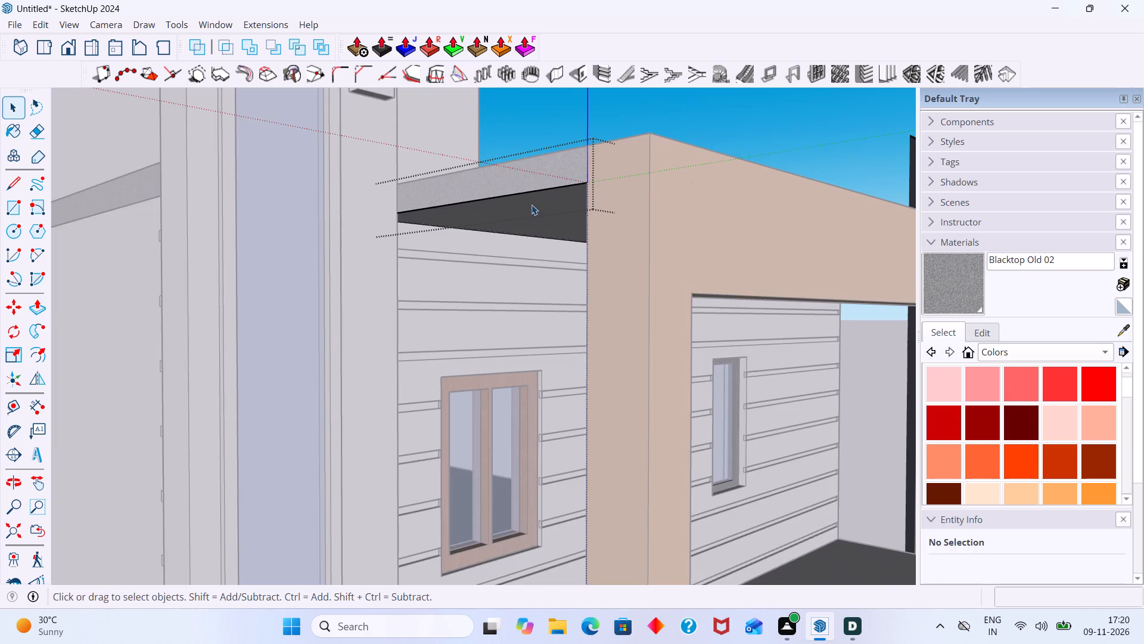
{"action": "key", "text": "p"}
{"action": "left_click", "coordinate": [531, 205]}
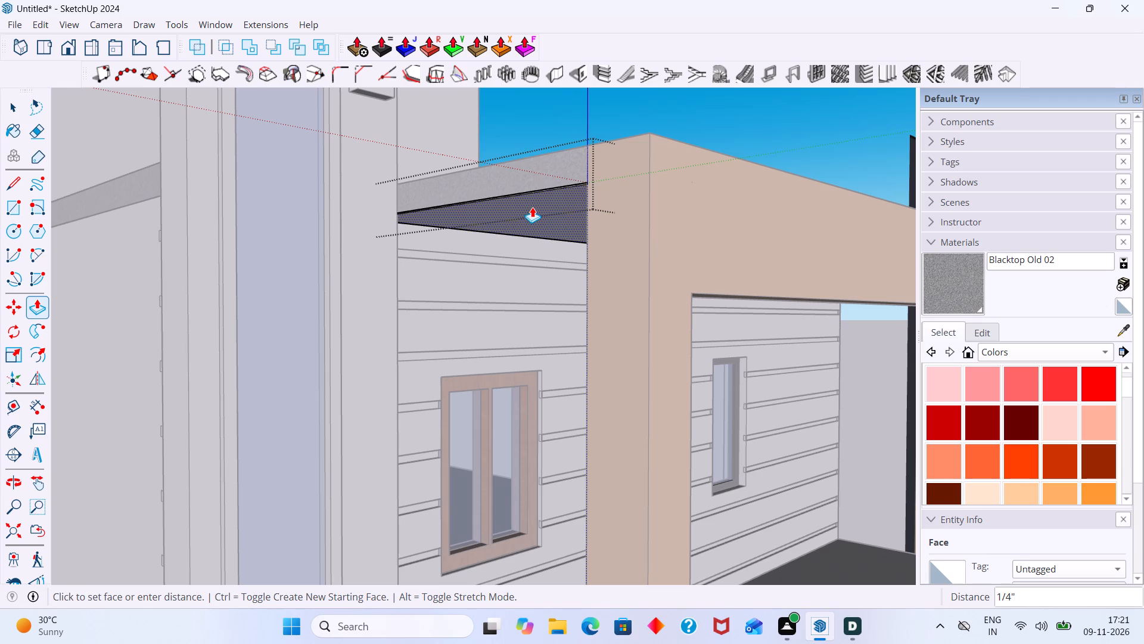
{"action": "left_click", "coordinate": [532, 206]}
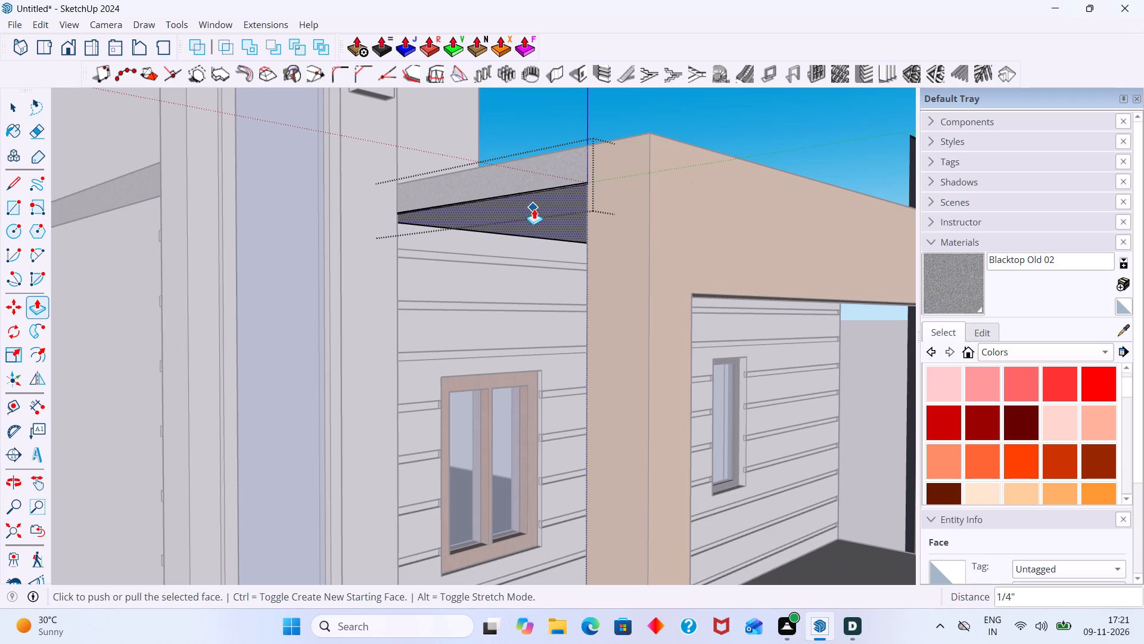
{"action": "key", "text": "space"}
{"action": "left_click", "coordinate": [660, 114]}
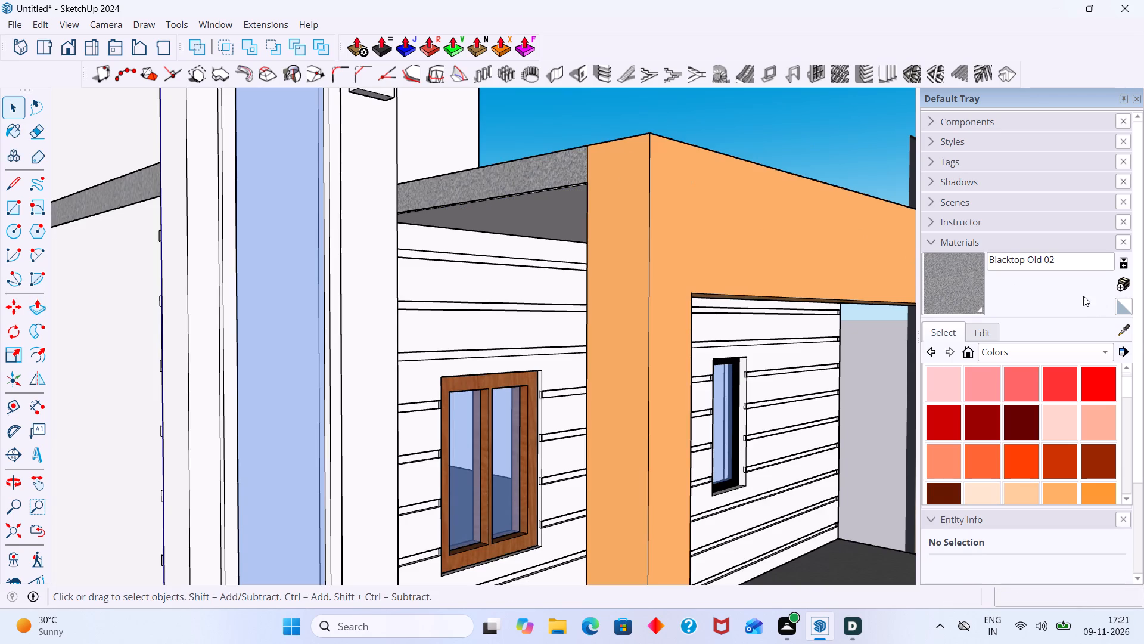
Sample Color C03 from the orange balcony frame and paint the soffit group with it.
{"action": "left_click", "coordinate": [1126, 332]}
{"action": "left_click", "coordinate": [723, 258]}
{"action": "scroll", "coordinate": [486, 210], "scroll_direction": "up", "scroll_amount": 6}
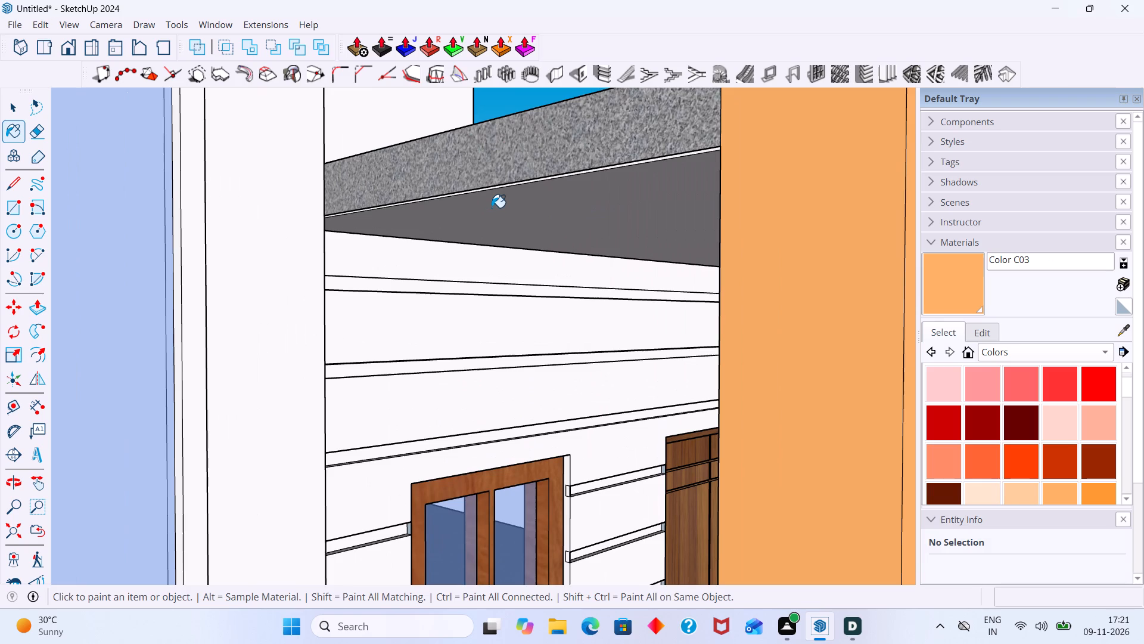
{"action": "left_click", "coordinate": [505, 202]}
{"action": "scroll", "coordinate": [505, 202], "scroll_direction": "down", "scroll_amount": 10}
{"action": "key", "text": "space"}
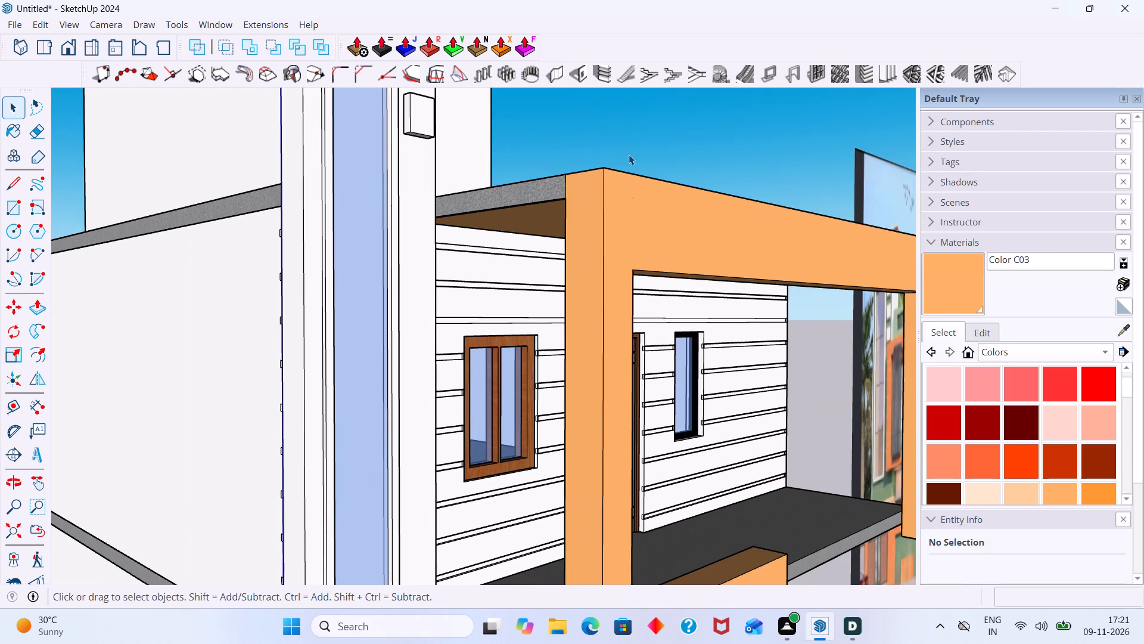
{"action": "left_click", "coordinate": [663, 109]}
Compare the modelled facade with the reference elevation image, examining the balcony frame, railing and upper parts.
{"action": "scroll", "coordinate": [652, 129], "scroll_direction": "down", "scroll_amount": 7}
{"action": "middle_click_drag", "start_coordinate": [607, 184], "coordinate": [498, 257]}
{"action": "scroll", "coordinate": [577, 274], "scroll_direction": "down", "scroll_amount": 1}
{"action": "middle_click_drag", "start_coordinate": [568, 304], "coordinate": [512, 302]}
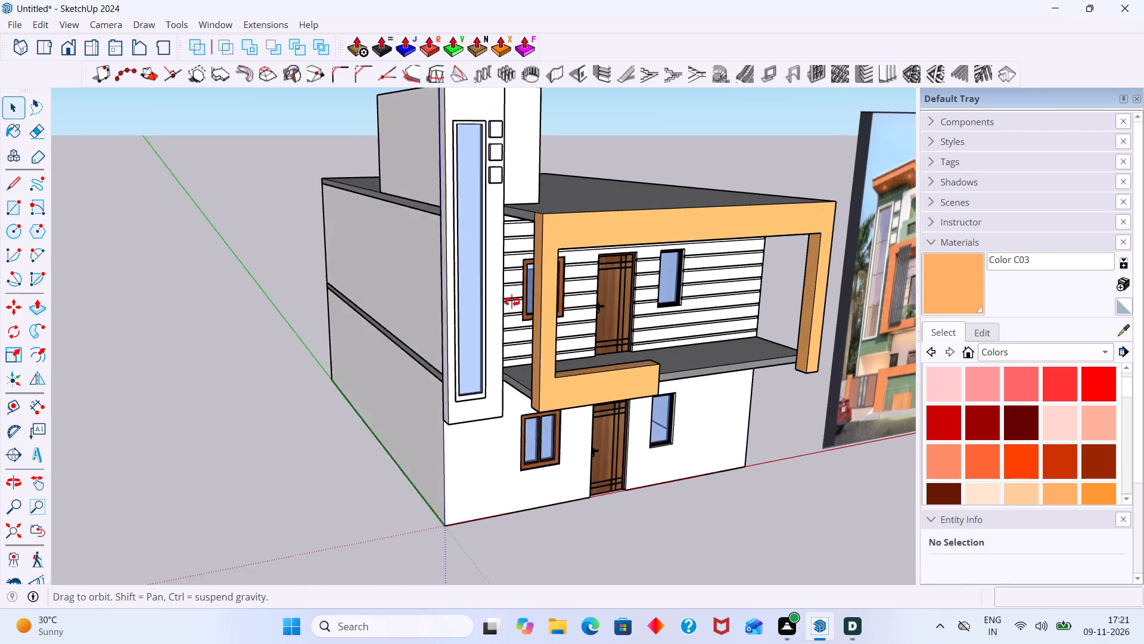
{"action": "middle_click_drag", "start_coordinate": [512, 302], "coordinate": [452, 196]}
{"action": "scroll", "coordinate": [623, 305], "scroll_direction": "down", "scroll_amount": 6}
{"action": "scroll", "coordinate": [772, 360], "scroll_direction": "down", "scroll_amount": 2}
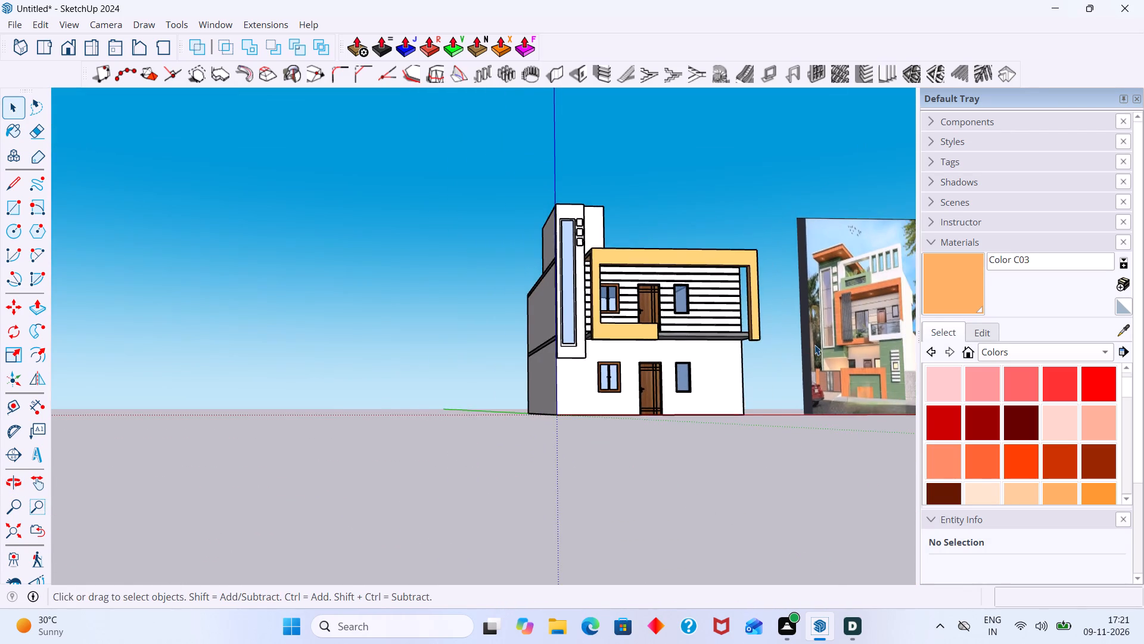
{"action": "middle_click_drag", "start_coordinate": [815, 345], "coordinate": [818, 401]}
{"action": "scroll", "coordinate": [732, 354], "scroll_direction": "up", "scroll_amount": 3}
{"action": "scroll", "coordinate": [711, 348], "scroll_direction": "down", "scroll_amount": 4}
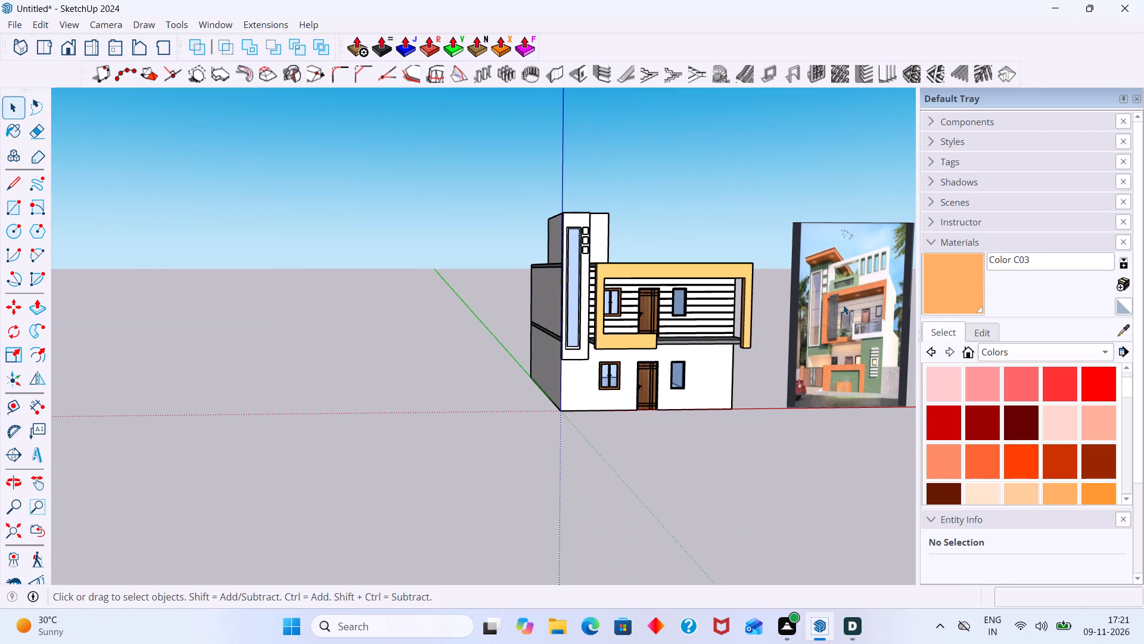
{"action": "middle_click_drag", "start_coordinate": [923, 316], "coordinate": [831, 334]}
{"action": "middle_click_drag", "start_coordinate": [831, 334], "coordinate": [830, 335]}
{"action": "scroll", "coordinate": [832, 342], "scroll_direction": "down", "scroll_amount": 2}
{"action": "middle_click_drag", "start_coordinate": [824, 359], "coordinate": [735, 365]}
{"action": "scroll", "coordinate": [916, 380], "scroll_direction": "up", "scroll_amount": 2}
{"action": "scroll", "coordinate": [910, 375], "scroll_direction": "down", "scroll_amount": 4}
{"action": "middle_click_drag", "start_coordinate": [893, 384], "coordinate": [795, 377], "text": "shift"}
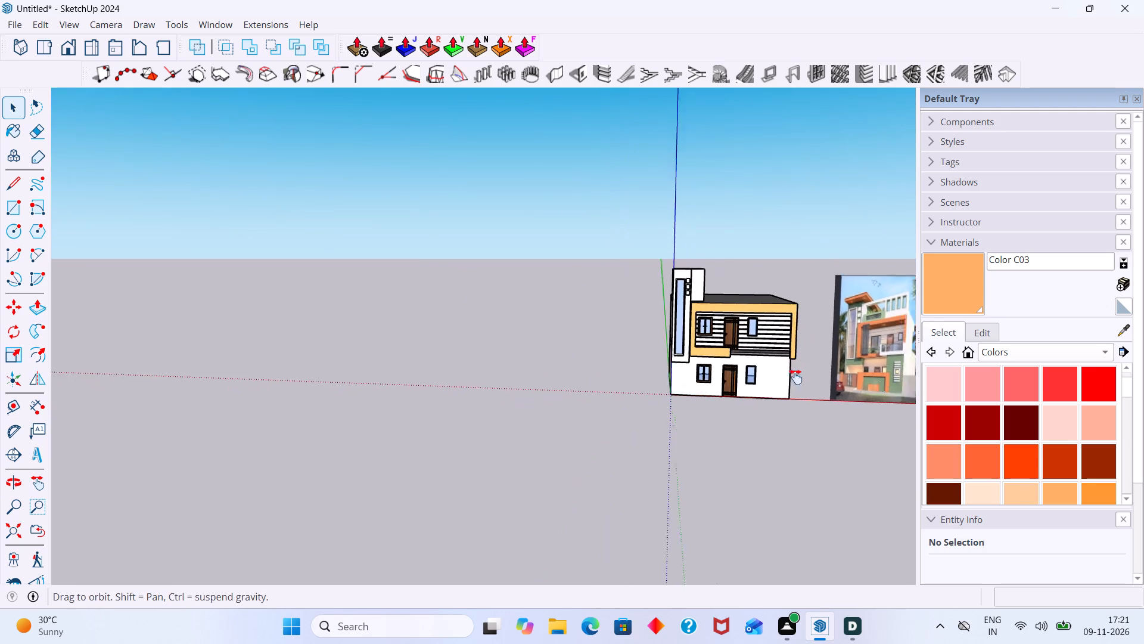
{"action": "middle_click_drag", "start_coordinate": [795, 377], "coordinate": [567, 362], "text": "shift"}
{"action": "scroll", "coordinate": [576, 364], "scroll_direction": "up", "scroll_amount": 18}
{"action": "scroll", "coordinate": [602, 326], "scroll_direction": "down", "scroll_amount": 4}
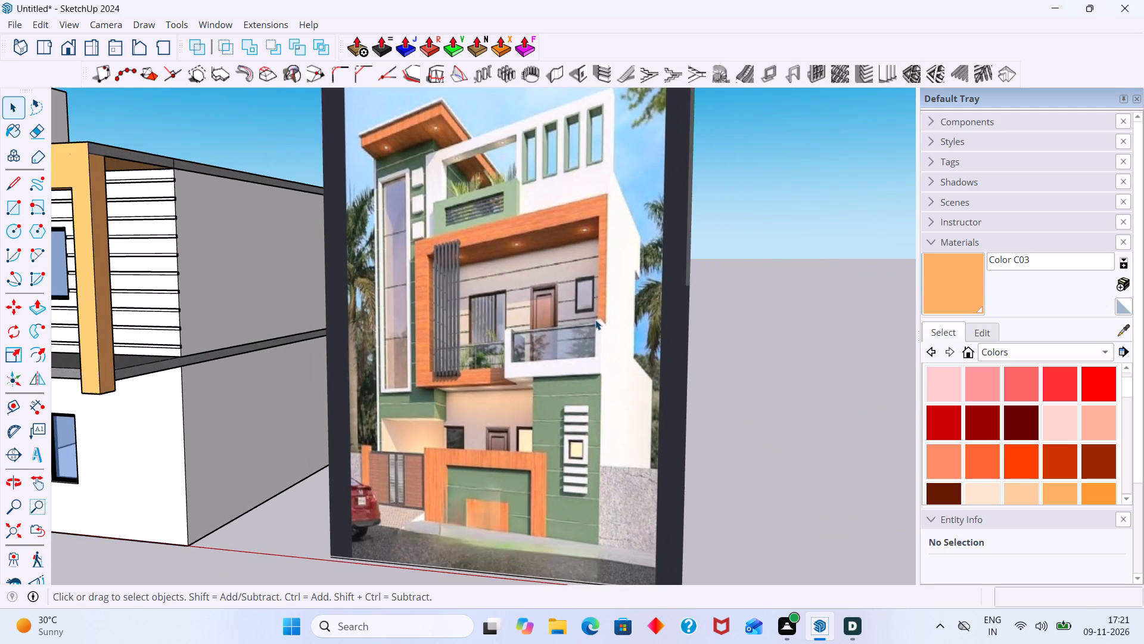
{"action": "scroll", "coordinate": [596, 290], "scroll_direction": "down", "scroll_amount": 5}
{"action": "middle_click_drag", "start_coordinate": [546, 299], "coordinate": [573, 274]}
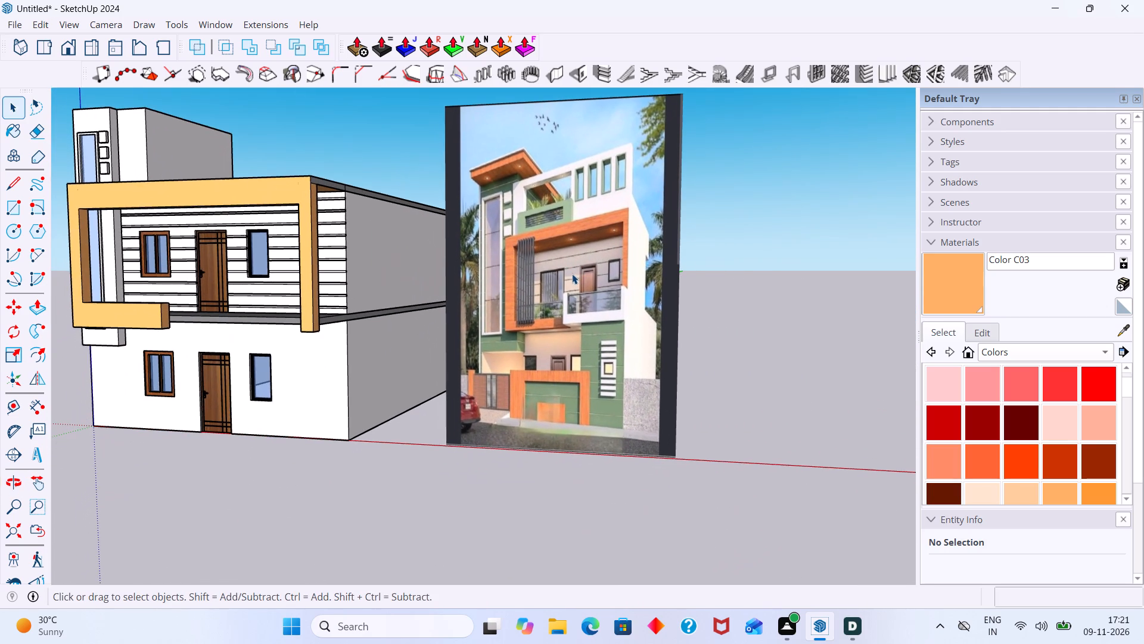
{"action": "scroll", "coordinate": [281, 298], "scroll_direction": "down", "scroll_amount": 1}
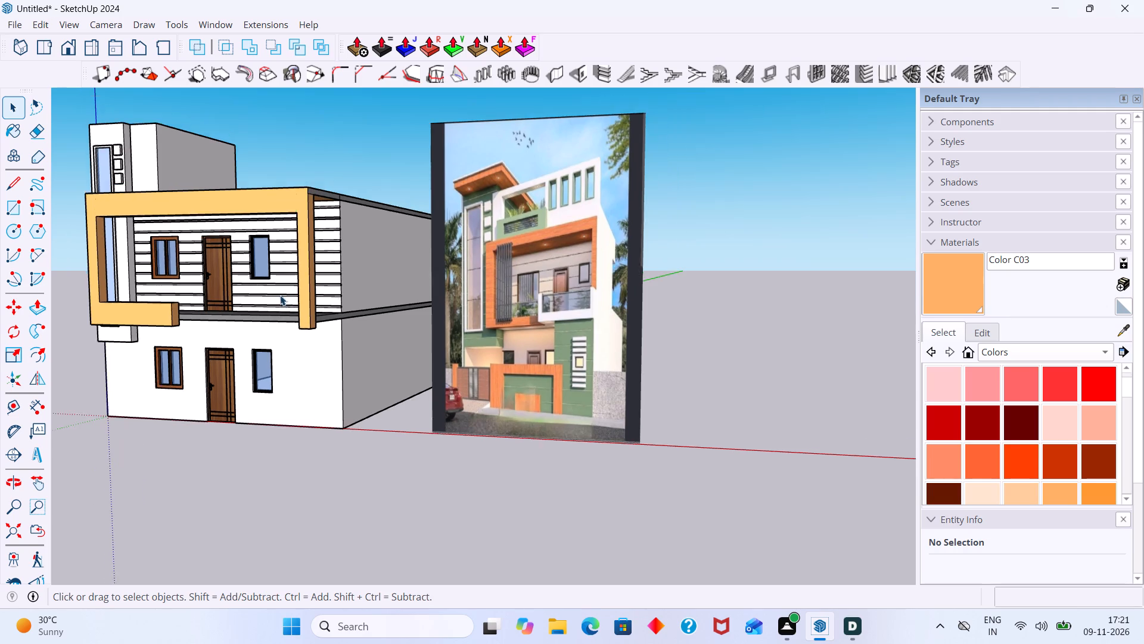
Examine the balcony frame's end post and underside against the reference elevation image.
{"action": "middle_click_drag", "start_coordinate": [279, 286], "coordinate": [267, 152]}
{"action": "scroll", "coordinate": [302, 247], "scroll_direction": "up", "scroll_amount": 3}
{"action": "middle_click_drag", "start_coordinate": [294, 238], "coordinate": [297, 154]}
{"action": "scroll", "coordinate": [308, 150], "scroll_direction": "down", "scroll_amount": 4}
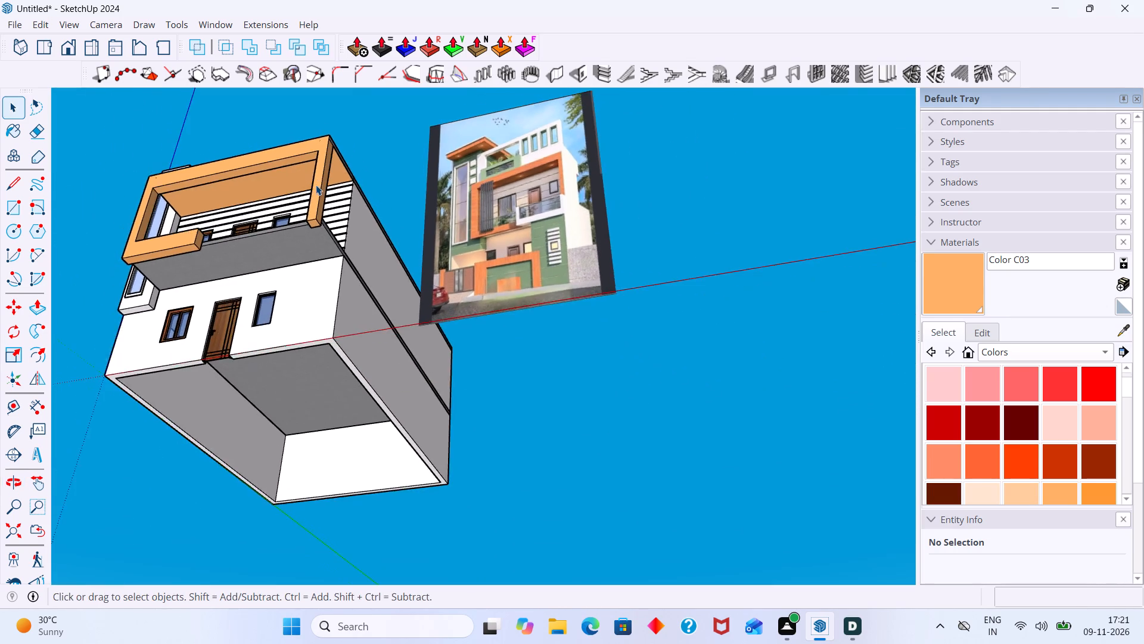
{"action": "middle_click_drag", "start_coordinate": [318, 191], "coordinate": [387, 417]}
{"action": "middle_click_drag", "start_coordinate": [353, 394], "coordinate": [354, 426]}
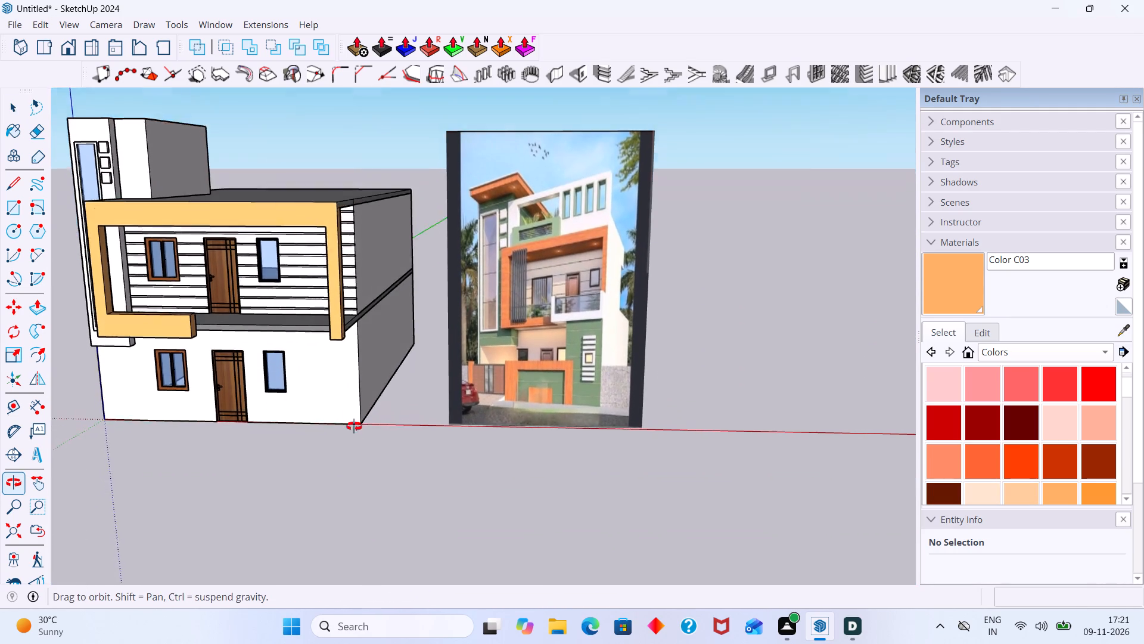
{"action": "middle_click_drag", "start_coordinate": [354, 426], "coordinate": [310, 233]}
{"action": "scroll", "coordinate": [333, 289], "scroll_direction": "up", "scroll_amount": 8}
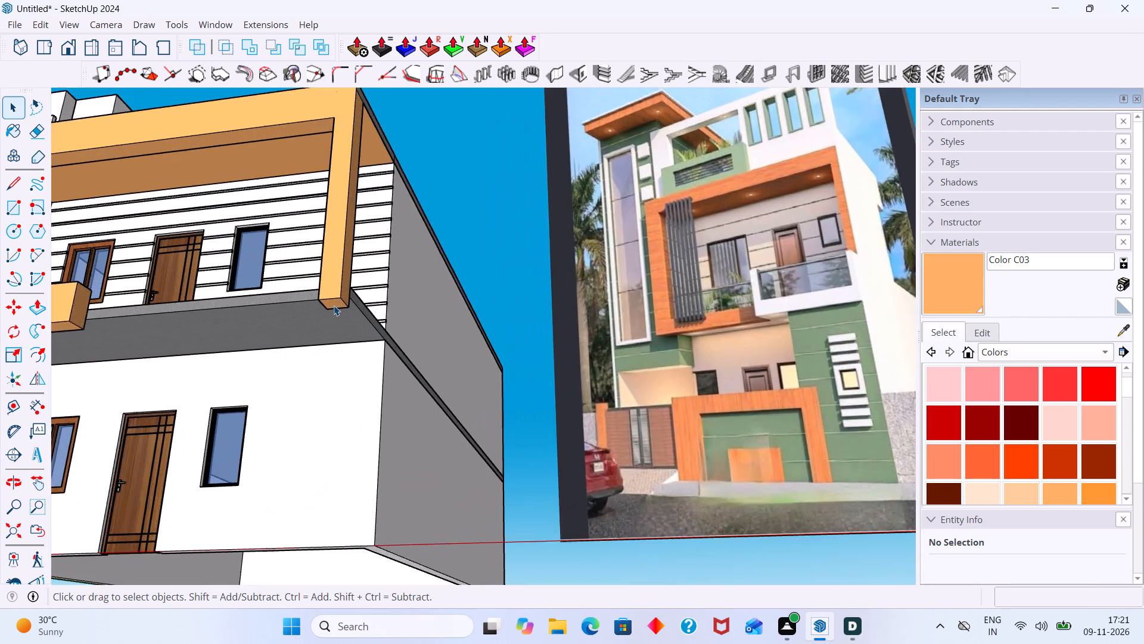
{"action": "scroll", "coordinate": [332, 307], "scroll_direction": "down", "scroll_amount": 6}
{"action": "middle_click_drag", "start_coordinate": [329, 321], "coordinate": [325, 398]}
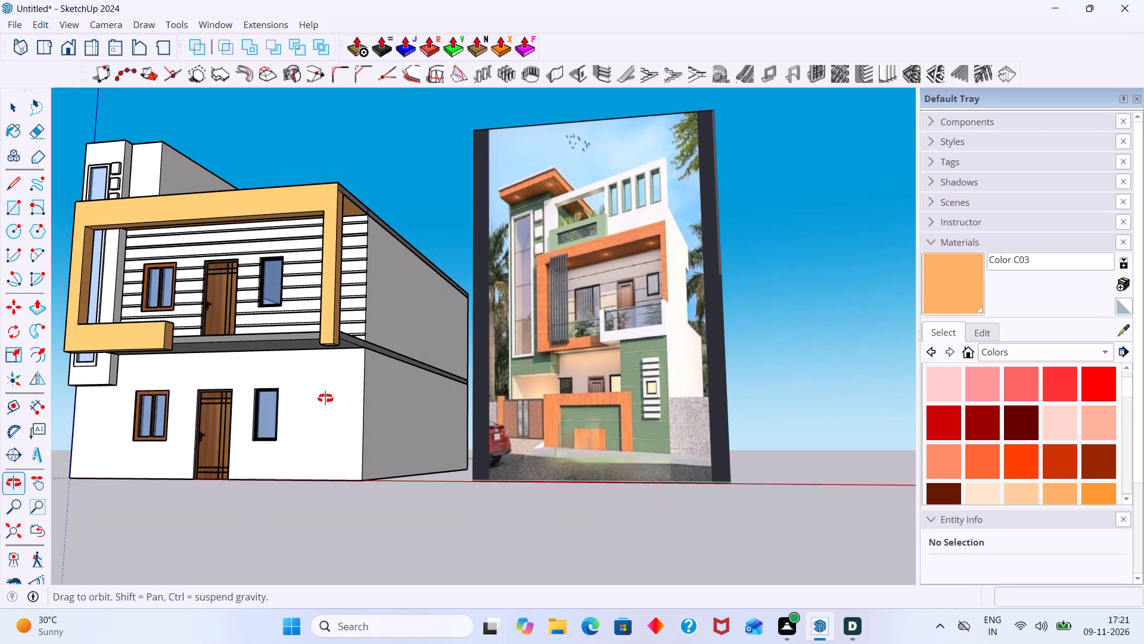
{"action": "middle_click_drag", "start_coordinate": [325, 398], "coordinate": [325, 402]}
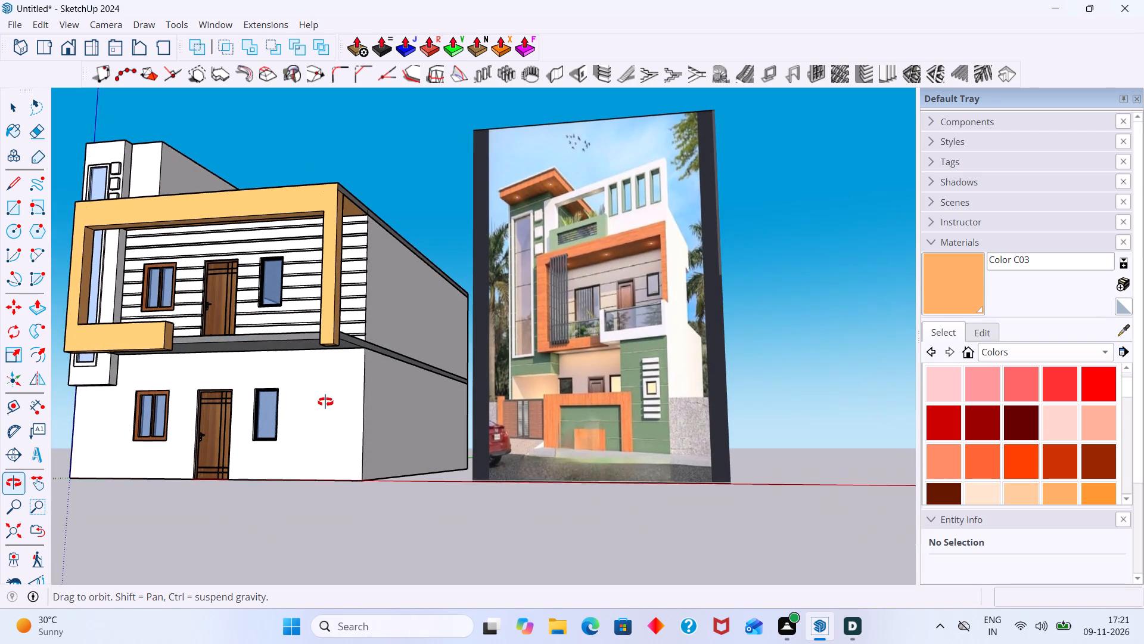
{"action": "middle_click_drag", "start_coordinate": [325, 402], "coordinate": [327, 474]}
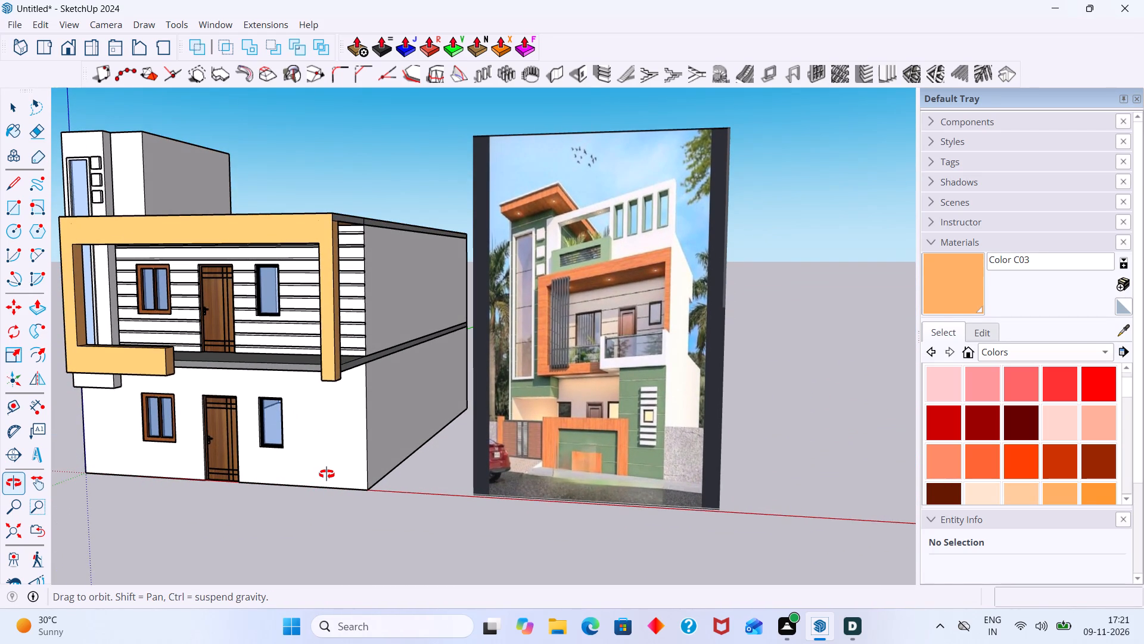
{"action": "middle_click_drag", "start_coordinate": [327, 474], "coordinate": [328, 475]}
Push/Pull the bottom face of the orange balcony frame's end post up to the floor slab's edge and leave the group.
{"action": "scroll", "coordinate": [328, 414], "scroll_direction": "up", "scroll_amount": 3}
{"action": "middle_click_drag", "start_coordinate": [328, 407], "coordinate": [322, 287]}
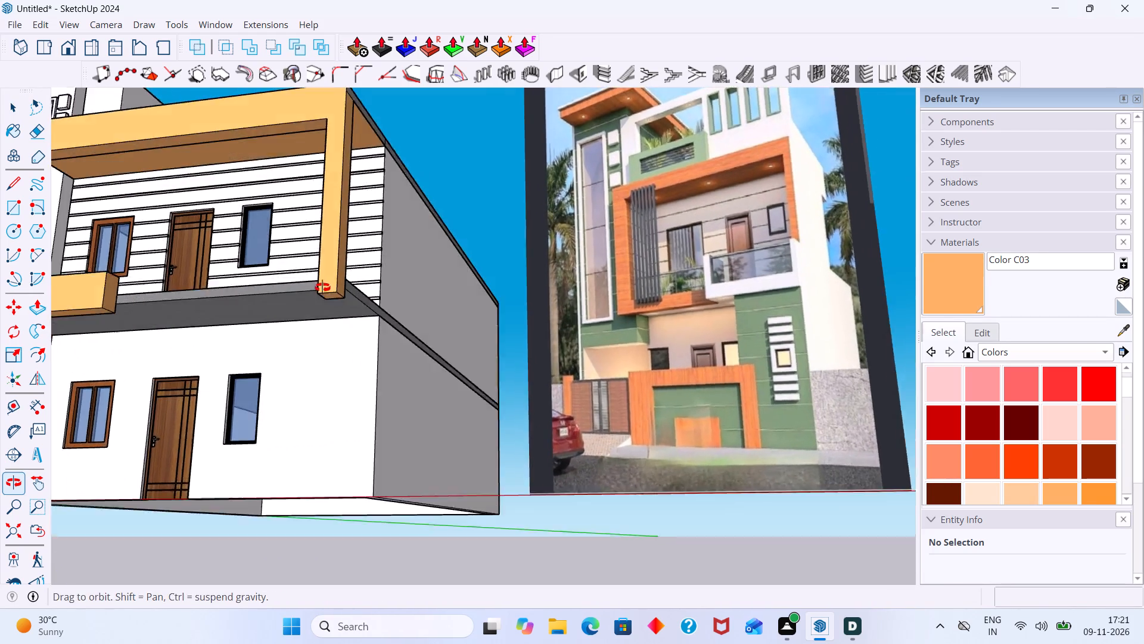
{"action": "middle_click_drag", "start_coordinate": [322, 287], "coordinate": [319, 248]}
{"action": "scroll", "coordinate": [317, 267], "scroll_direction": "up", "scroll_amount": 5}
{"action": "left_click", "coordinate": [334, 265]}
{"action": "triple_click", "coordinate": [340, 275]}
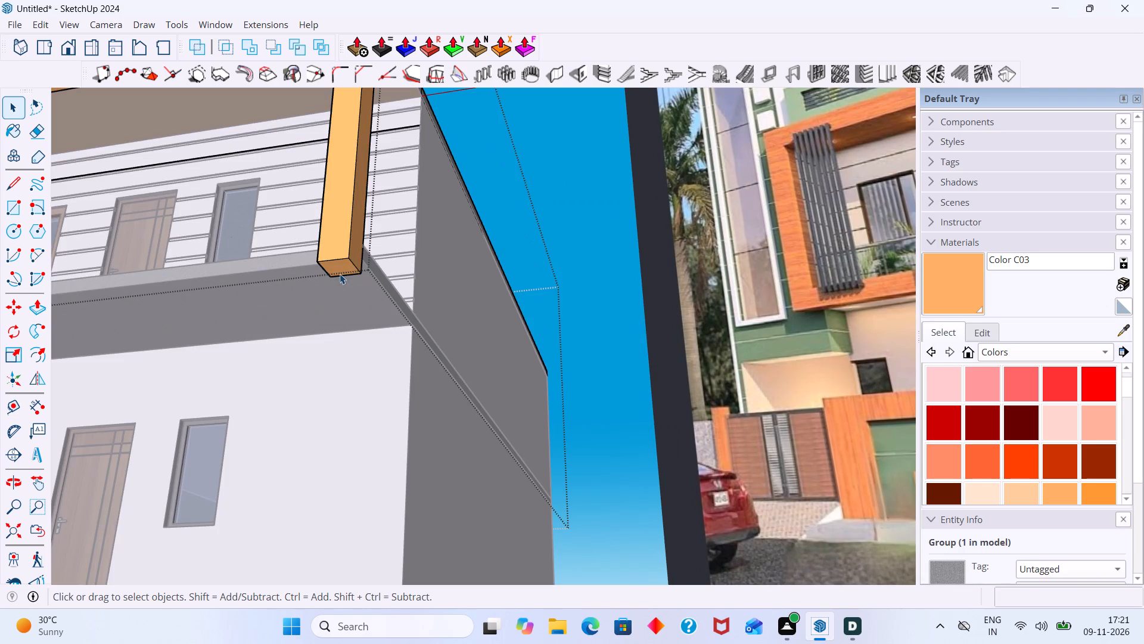
{"action": "left_click", "coordinate": [339, 271]}
{"action": "scroll", "coordinate": [337, 271], "scroll_direction": "up", "scroll_amount": 2}
{"action": "left_click", "coordinate": [337, 268]}
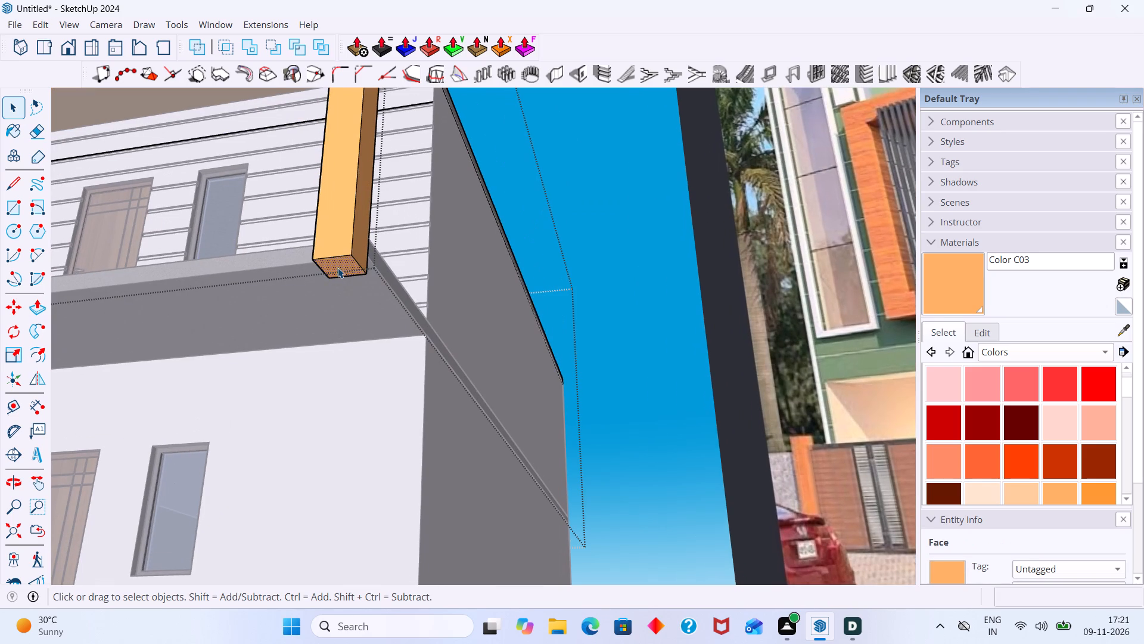
{"action": "key", "text": "p"}
{"action": "left_click", "coordinate": [338, 267]}
{"action": "middle_click_drag", "start_coordinate": [349, 237], "coordinate": [316, 444]}
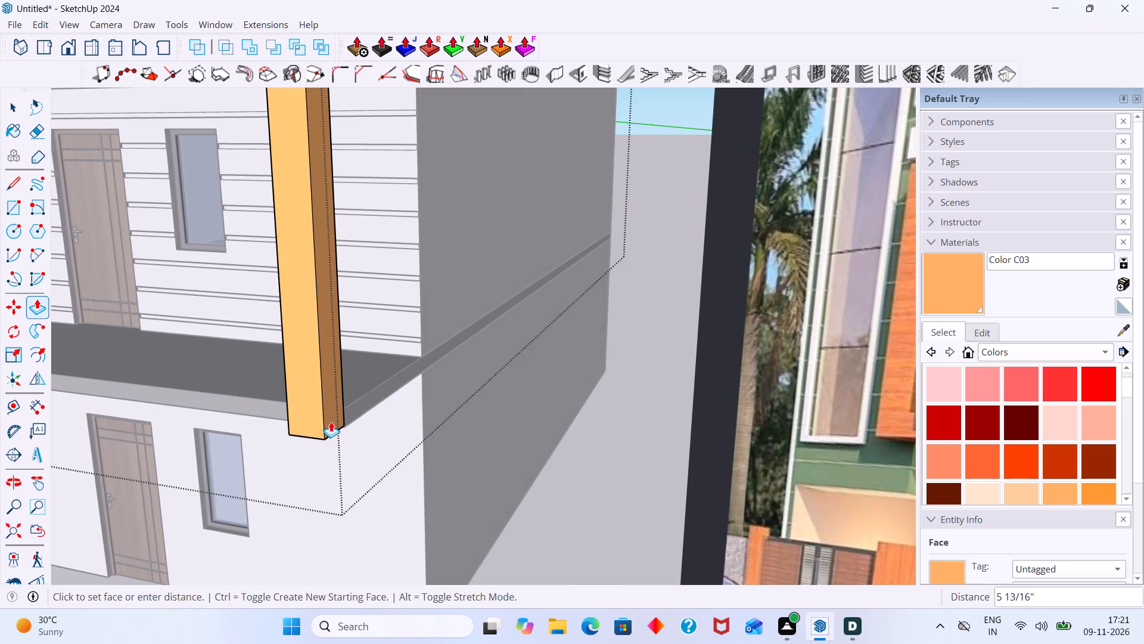
{"action": "left_click", "coordinate": [346, 402]}
{"action": "key", "text": "space"}
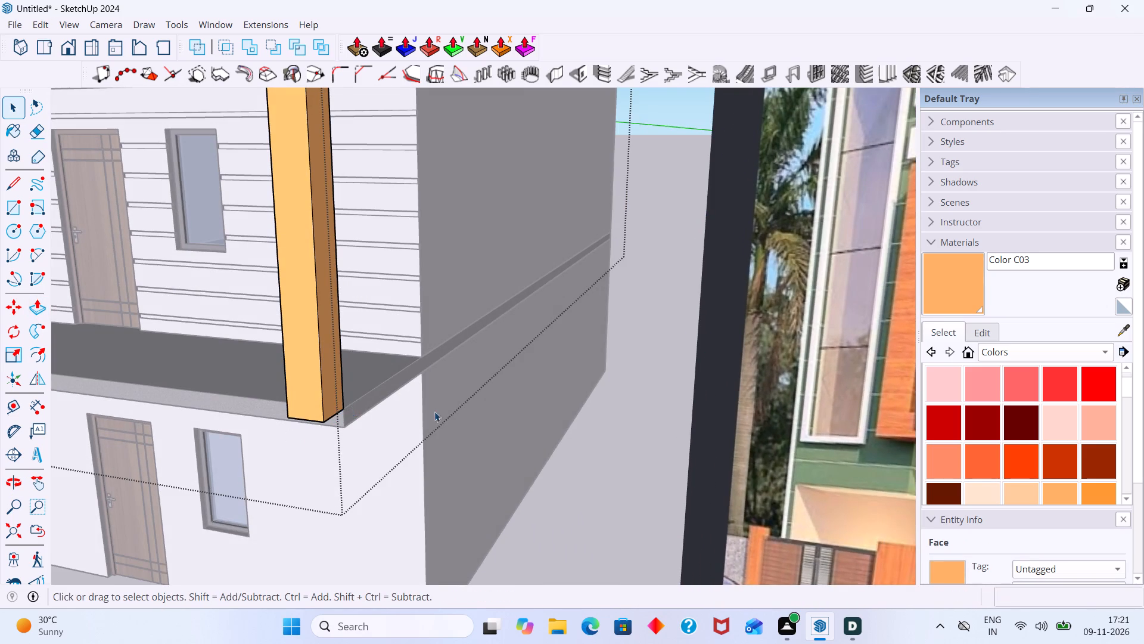
{"action": "scroll", "coordinate": [445, 410], "scroll_direction": "down", "scroll_amount": 3}
{"action": "left_click", "coordinate": [559, 487]}
Compare the modelled facade with the reference image, examining the balcony railing, vertical louvres and the ground-floor projection.
{"action": "scroll", "coordinate": [505, 472], "scroll_direction": "down", "scroll_amount": 3}
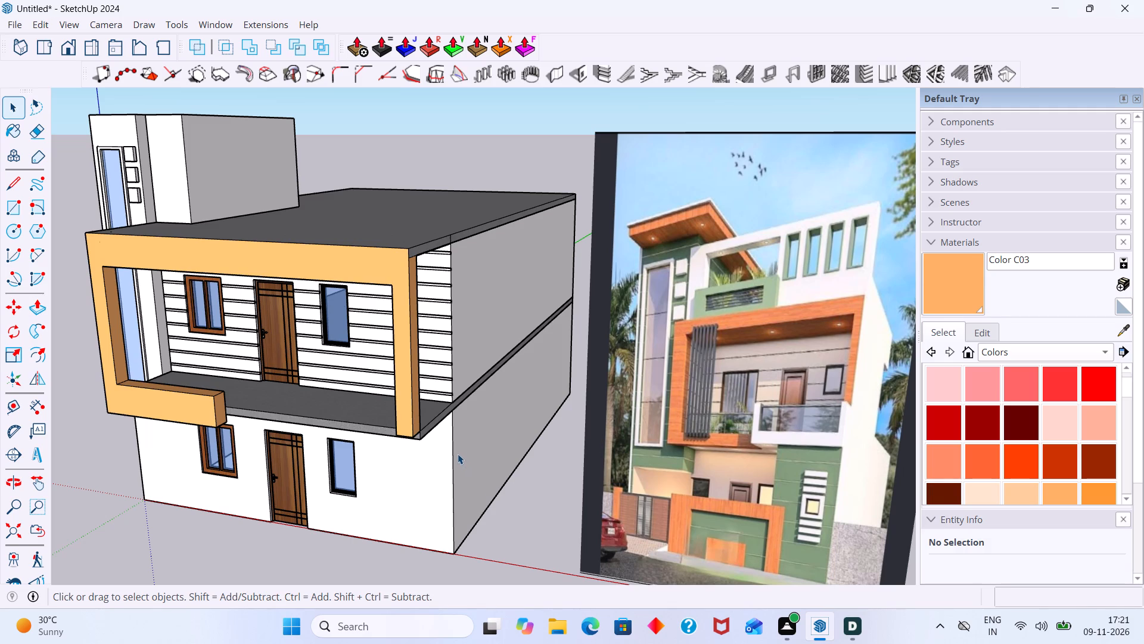
{"action": "middle_click_drag", "start_coordinate": [387, 475], "coordinate": [422, 429], "text": "shift"}
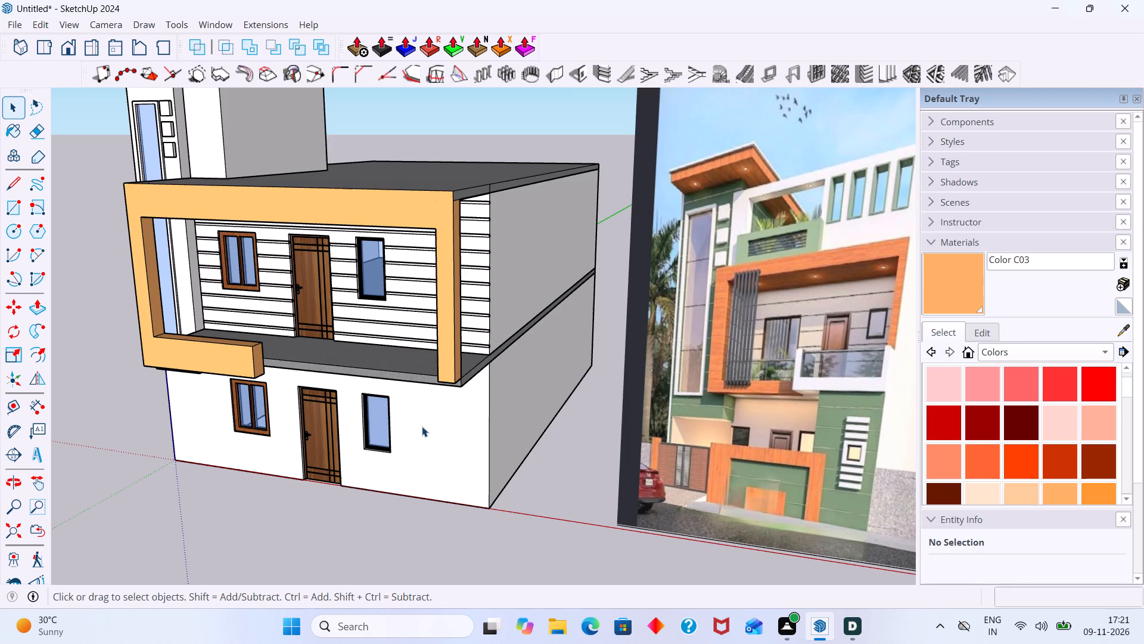
{"action": "scroll", "coordinate": [421, 425], "scroll_direction": "down", "scroll_amount": 2}
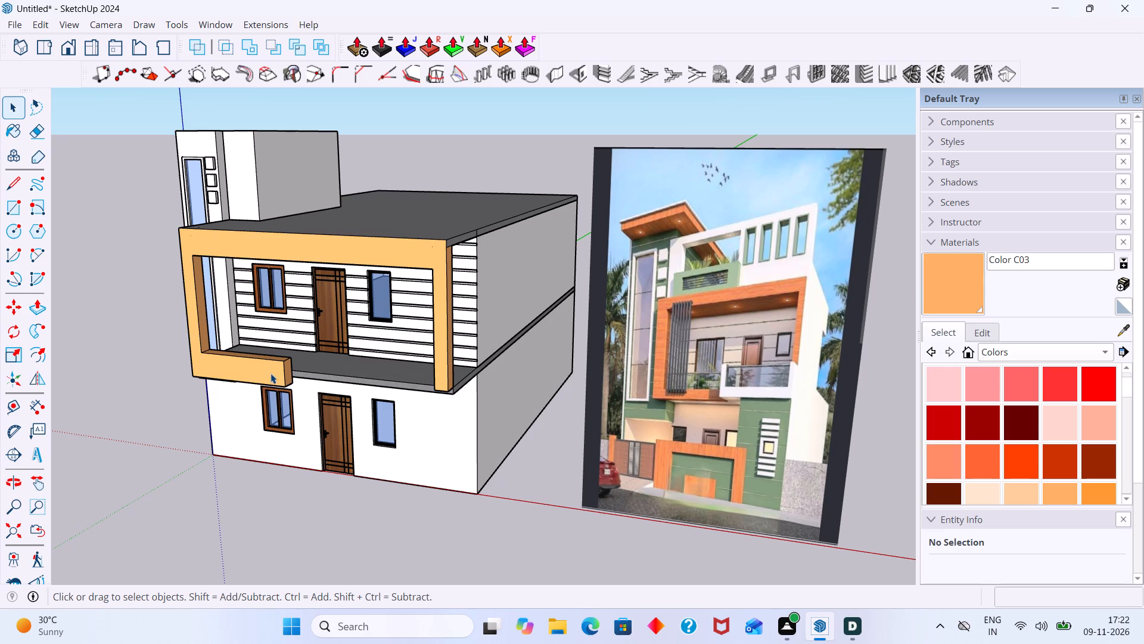
{"action": "scroll", "coordinate": [732, 384], "scroll_direction": "up", "scroll_amount": 6}
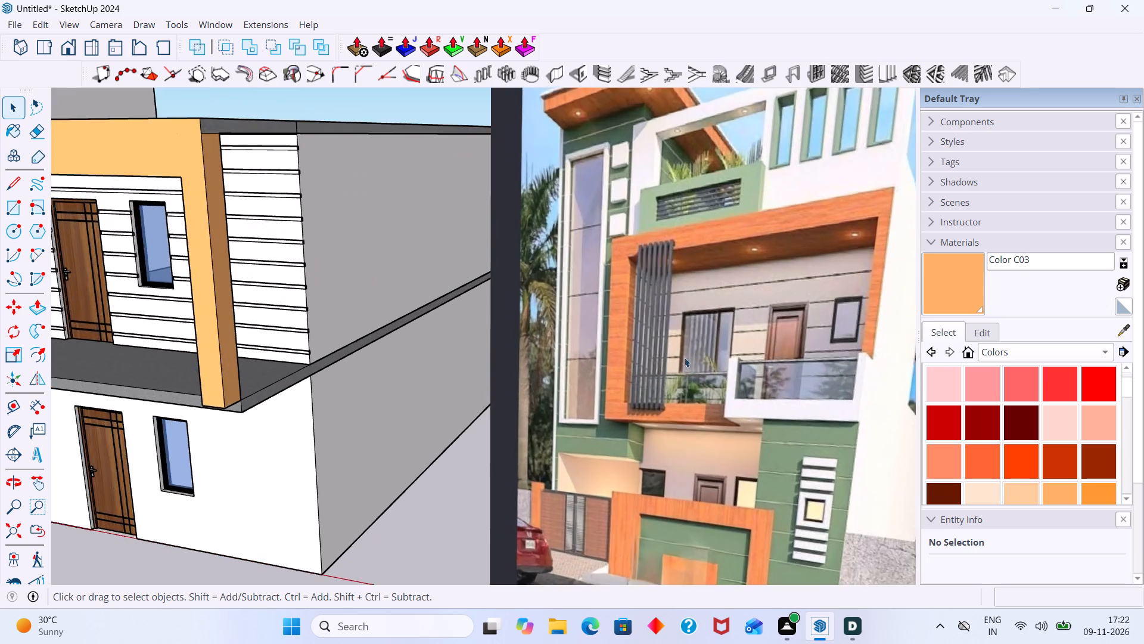
{"action": "scroll", "coordinate": [684, 357], "scroll_direction": "up", "scroll_amount": 3}
{"action": "middle_click_drag", "start_coordinate": [661, 390], "coordinate": [686, 390]}
{"action": "scroll", "coordinate": [708, 386], "scroll_direction": "down", "scroll_amount": 8}
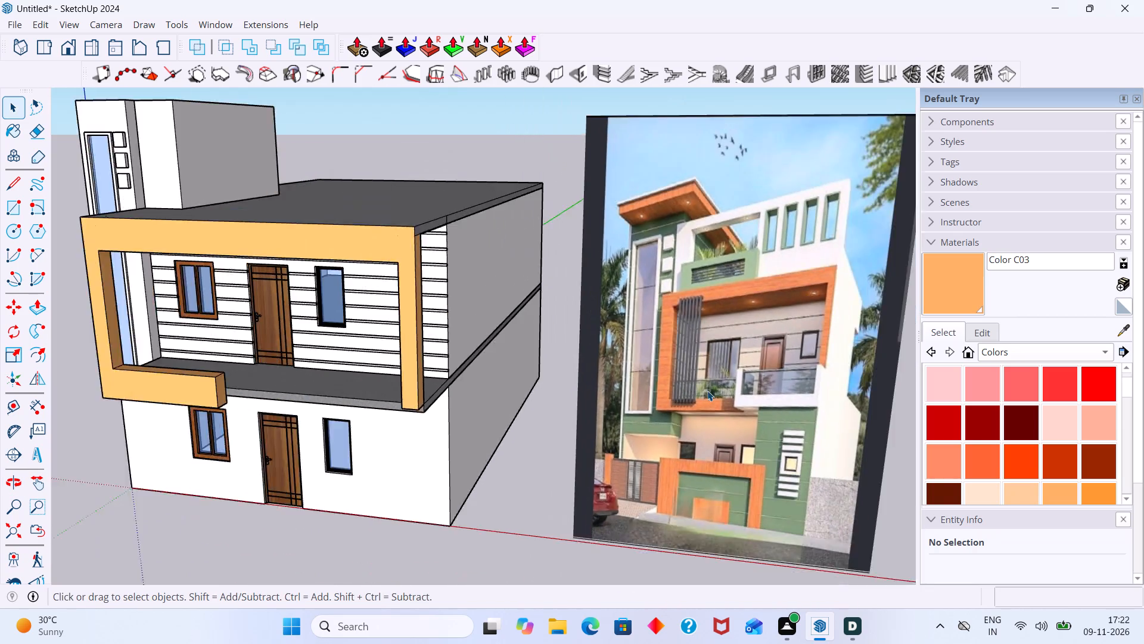
{"action": "scroll", "coordinate": [707, 391], "scroll_direction": "down", "scroll_amount": 3}
{"action": "middle_click_drag", "start_coordinate": [661, 441], "coordinate": [654, 405]}
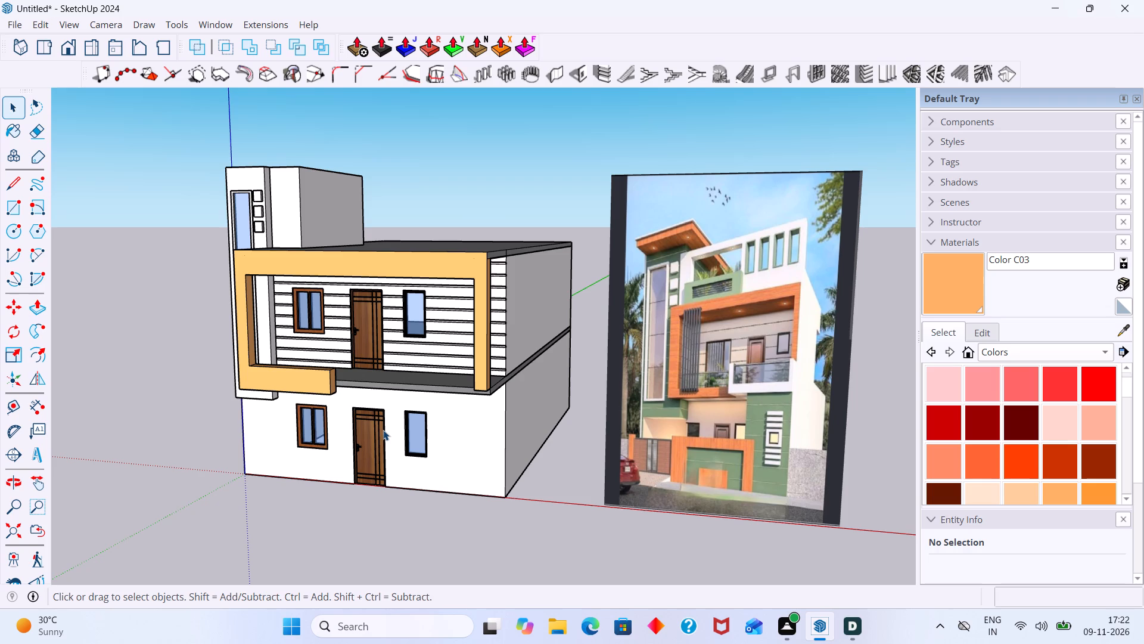
Draw a ground rectangle of about 7' 9 1/2" by 10' 3 5/16" from the house's front corner, extending forward of the facade.
{"action": "scroll", "coordinate": [394, 439], "scroll_direction": "down", "scroll_amount": 2}
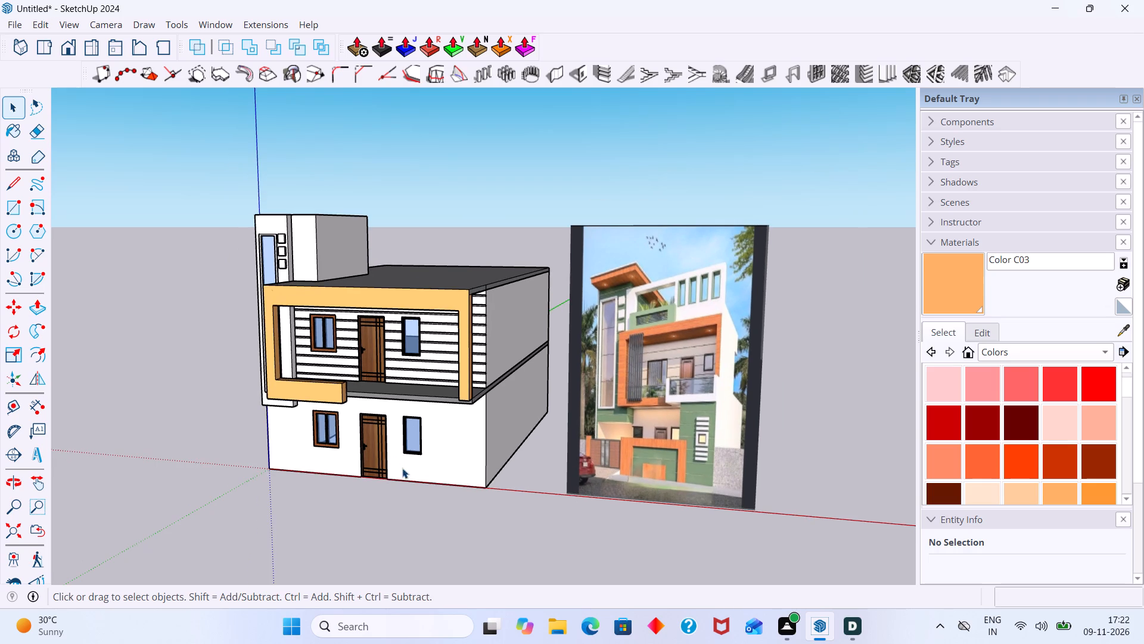
{"action": "middle_click_drag", "start_coordinate": [399, 486], "coordinate": [403, 503]}
{"action": "scroll", "coordinate": [663, 456], "scroll_direction": "up", "scroll_amount": 4}
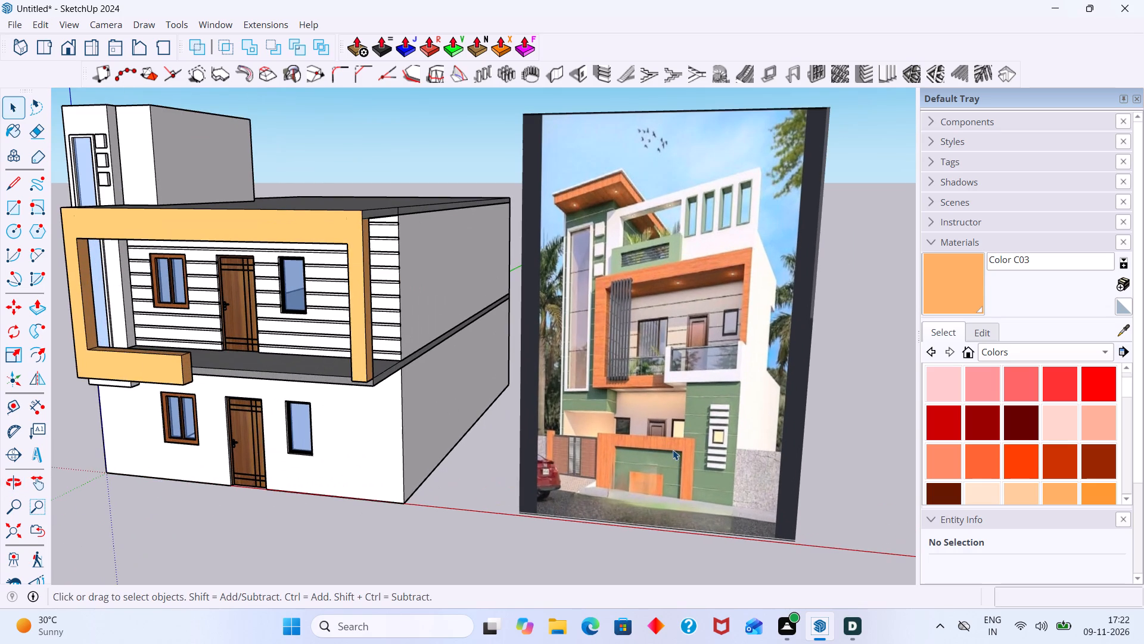
{"action": "key", "text": "r"}
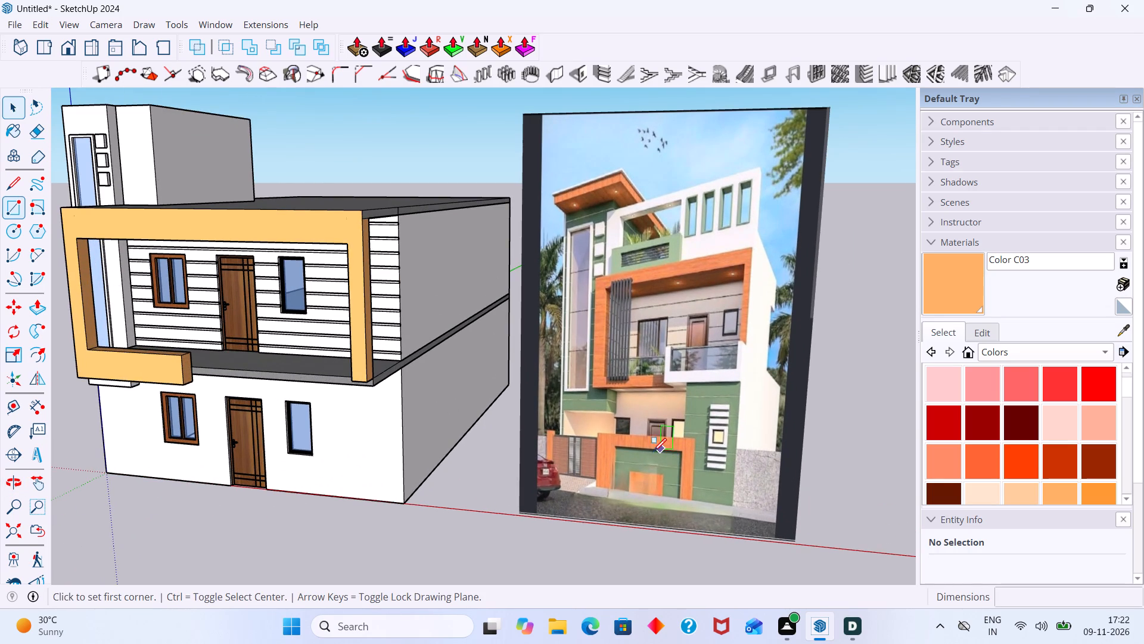
{"action": "left_click", "coordinate": [400, 504]}
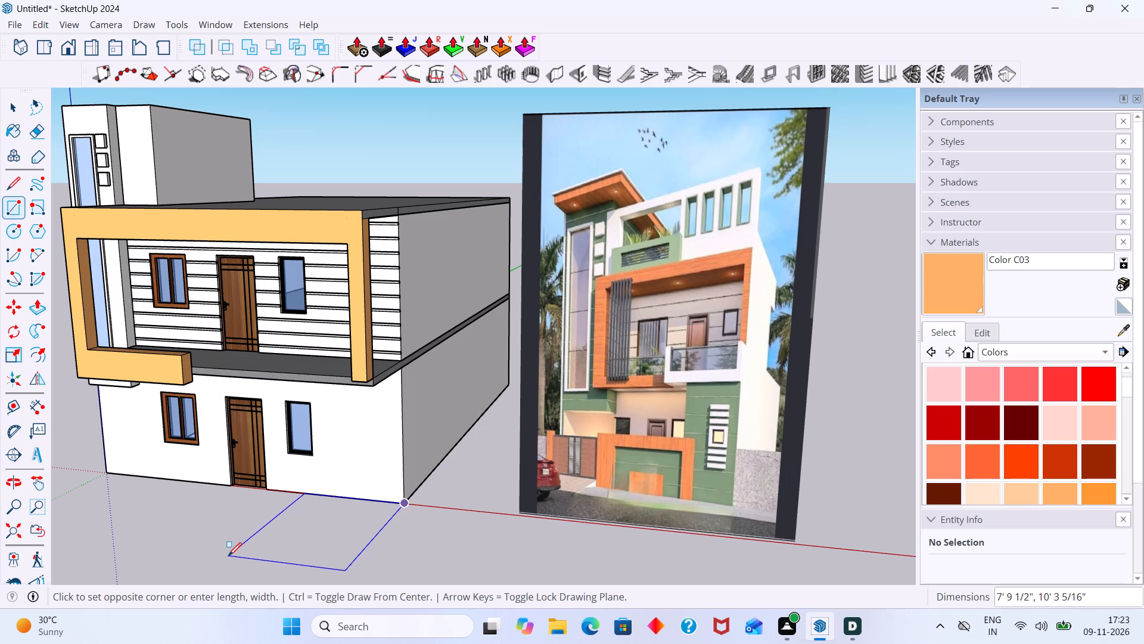
{"action": "left_click", "coordinate": [228, 556]}
Make a group from the new ground rectangle's face and its bounding edges.
{"action": "key", "text": "space"}
{"action": "double_click", "coordinate": [304, 534]}
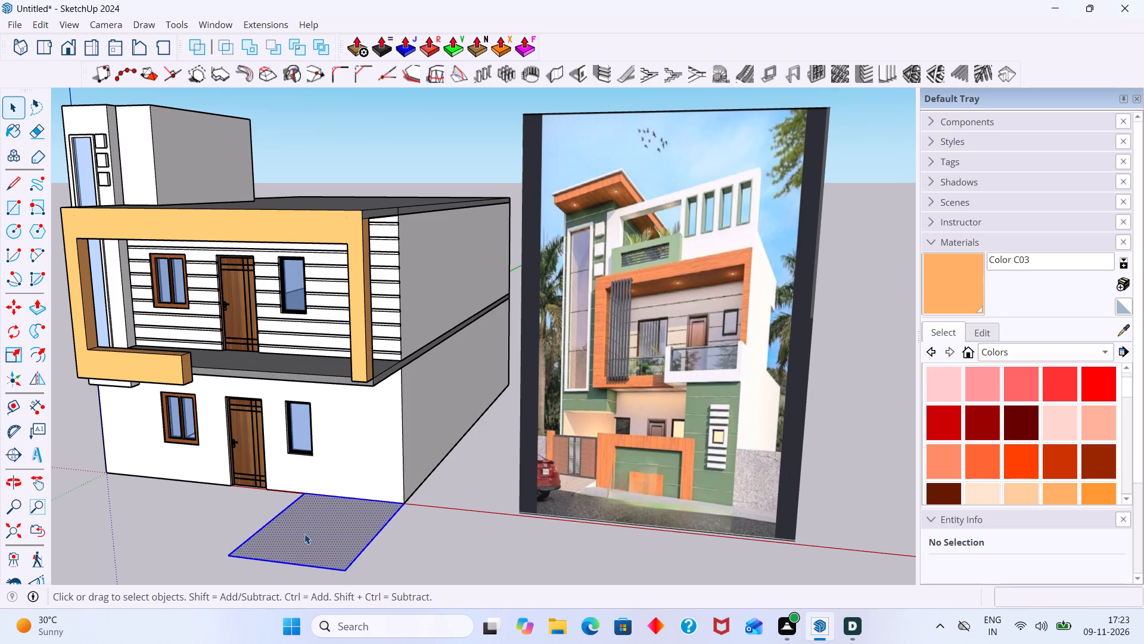
{"action": "scroll", "coordinate": [320, 532], "scroll_direction": "down", "scroll_amount": 3}
{"action": "middle_click_drag", "start_coordinate": [317, 532], "coordinate": [343, 215]}
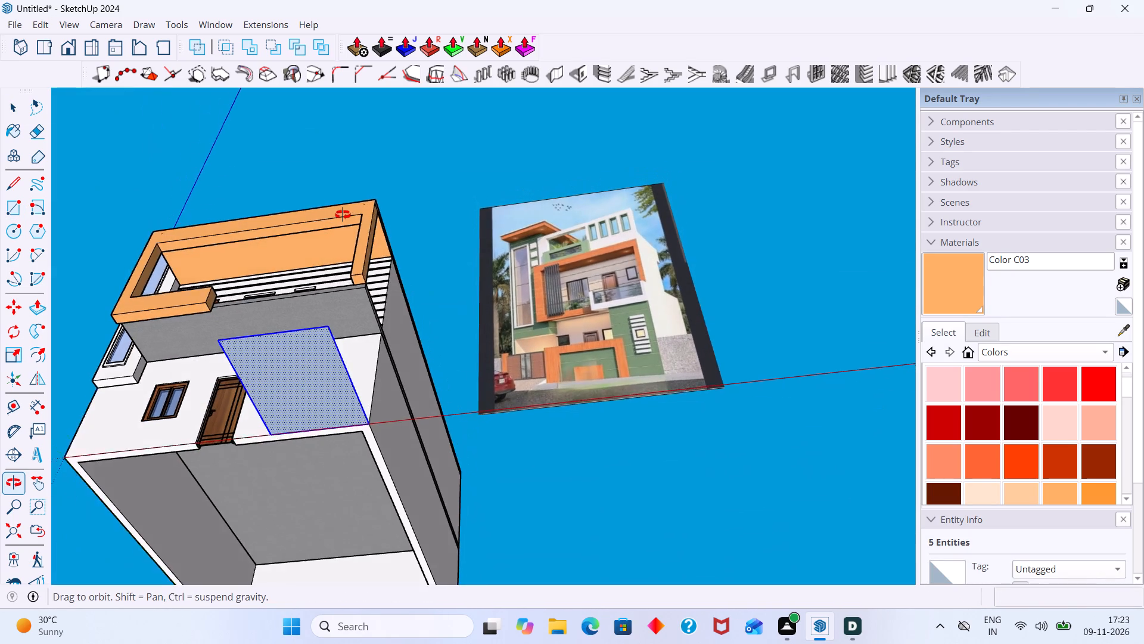
{"action": "middle_click_drag", "start_coordinate": [343, 215], "coordinate": [343, 550]}
{"action": "right_click", "coordinate": [351, 537]}
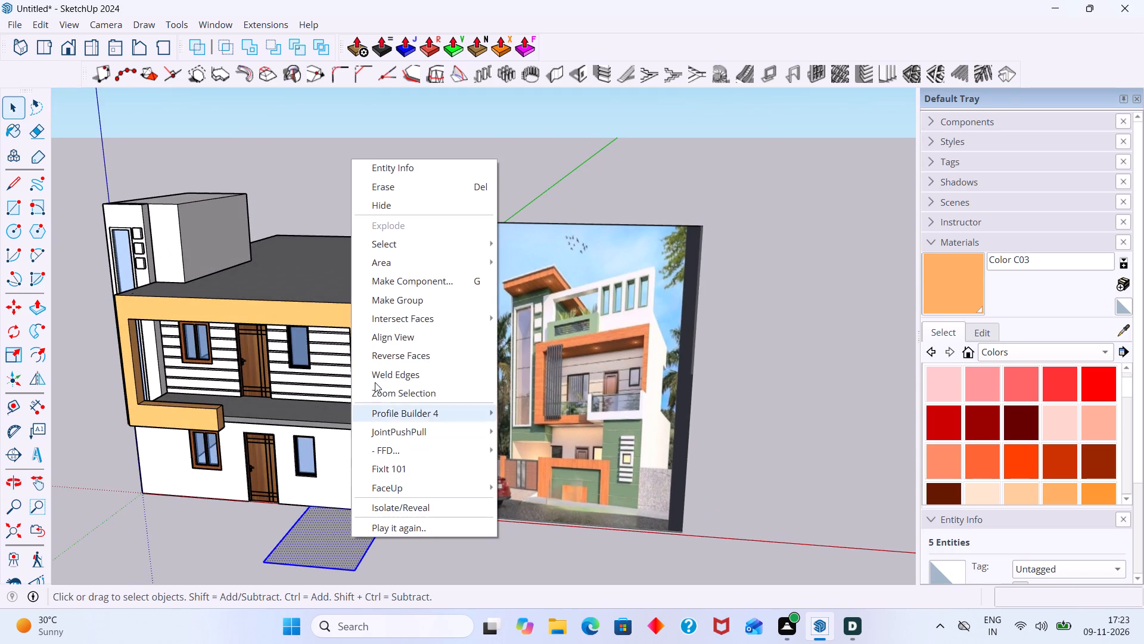
{"action": "left_click", "coordinate": [397, 303]}
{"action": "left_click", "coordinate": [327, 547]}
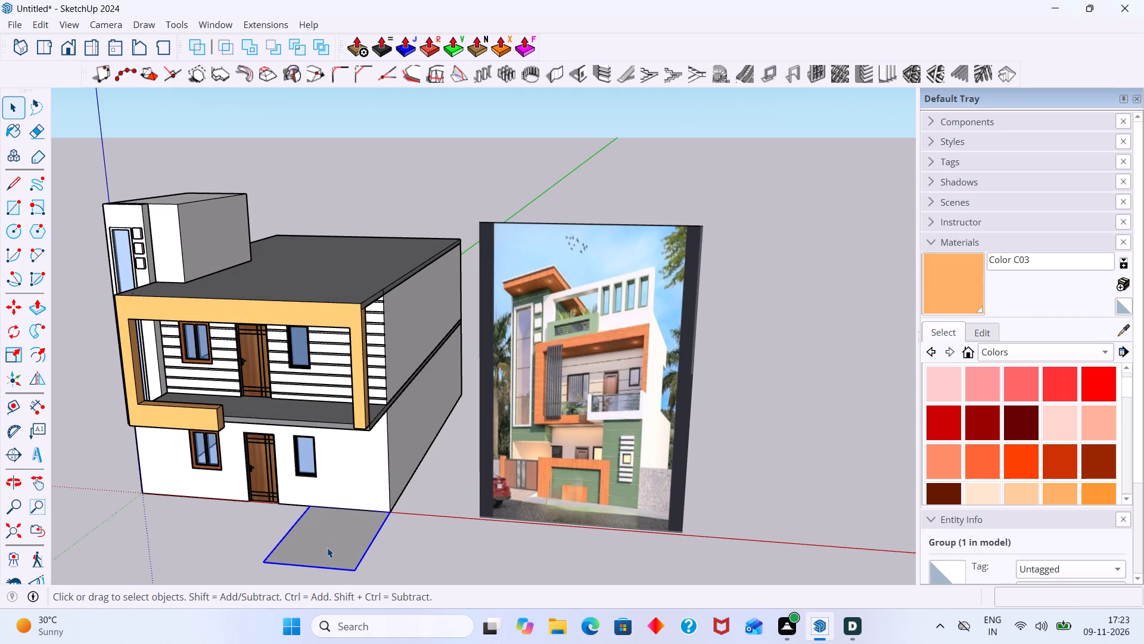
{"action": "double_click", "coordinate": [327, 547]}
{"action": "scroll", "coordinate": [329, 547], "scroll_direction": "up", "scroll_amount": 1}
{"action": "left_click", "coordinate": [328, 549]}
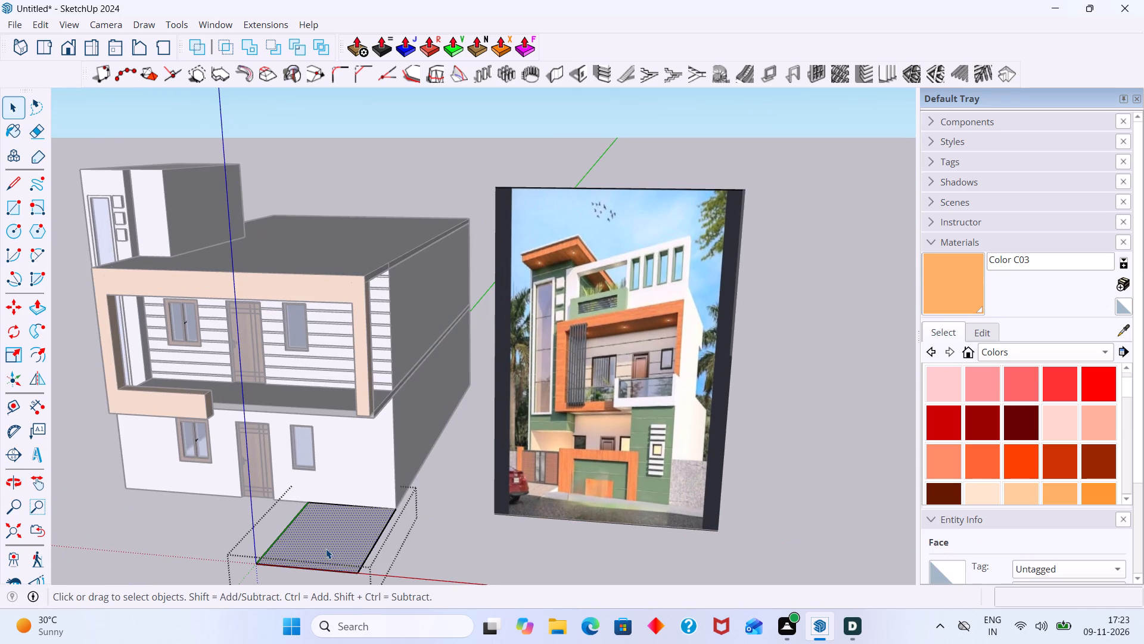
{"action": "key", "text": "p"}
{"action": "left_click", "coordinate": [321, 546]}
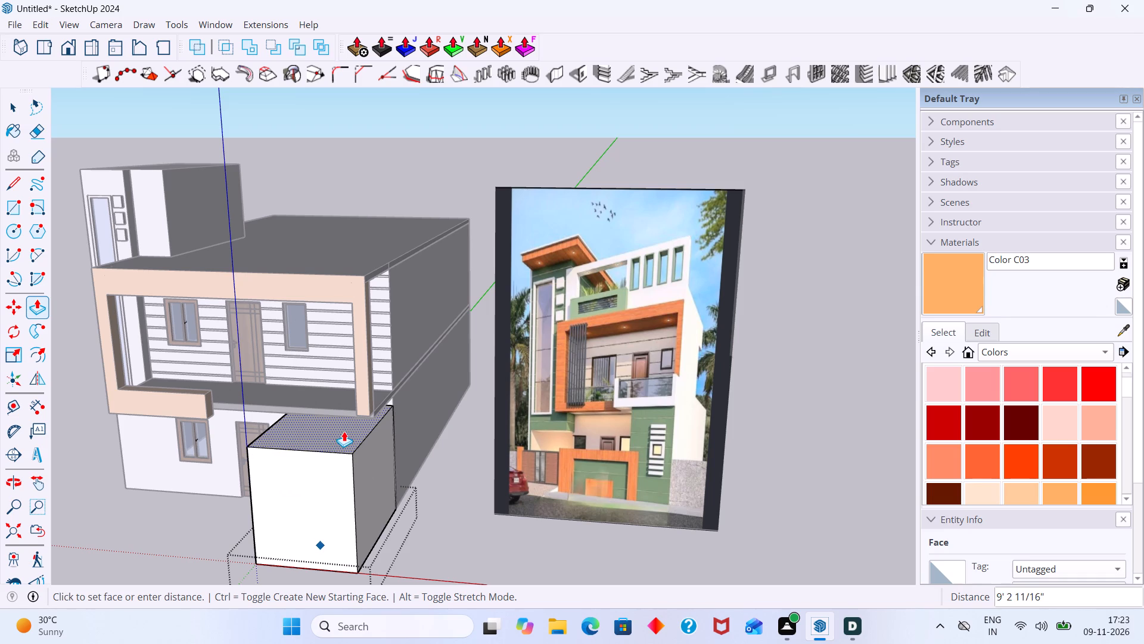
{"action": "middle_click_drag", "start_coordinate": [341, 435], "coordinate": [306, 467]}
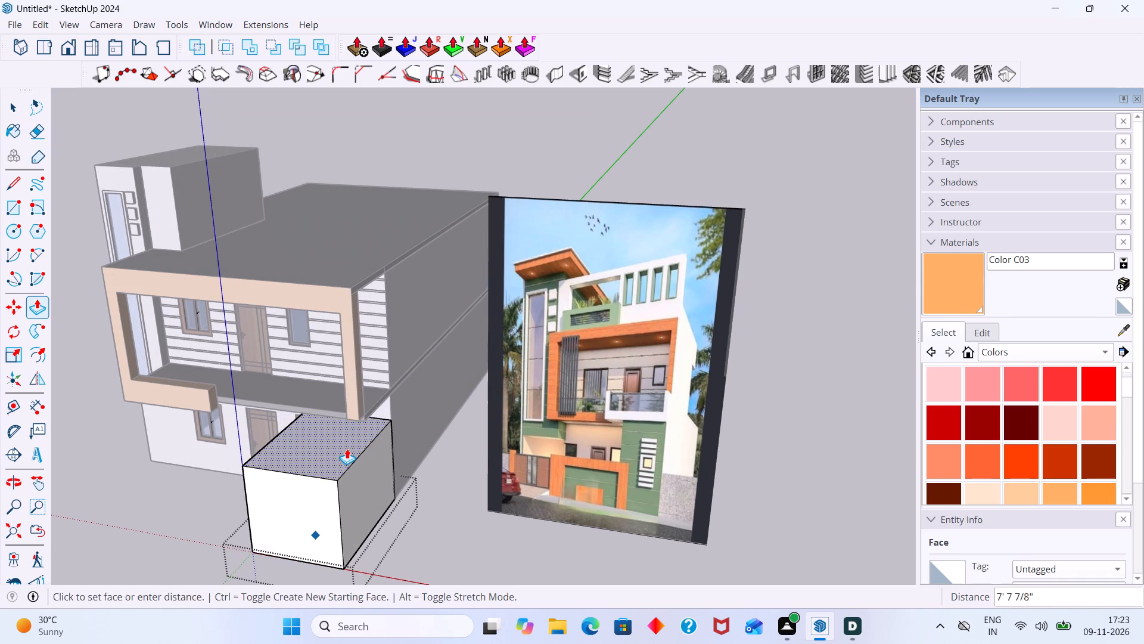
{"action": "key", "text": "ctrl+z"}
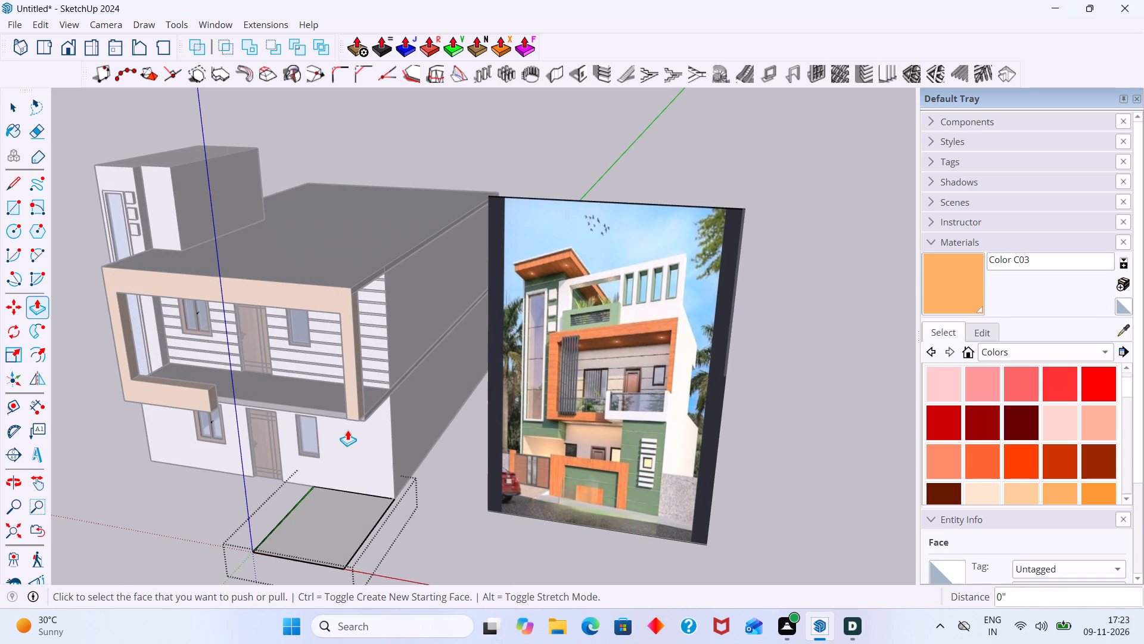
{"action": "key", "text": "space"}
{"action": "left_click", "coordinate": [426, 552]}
Inside the ground rectangle's group, offset the face's outline inward by 9".
{"action": "scroll", "coordinate": [375, 499], "scroll_direction": "up", "scroll_amount": 2}
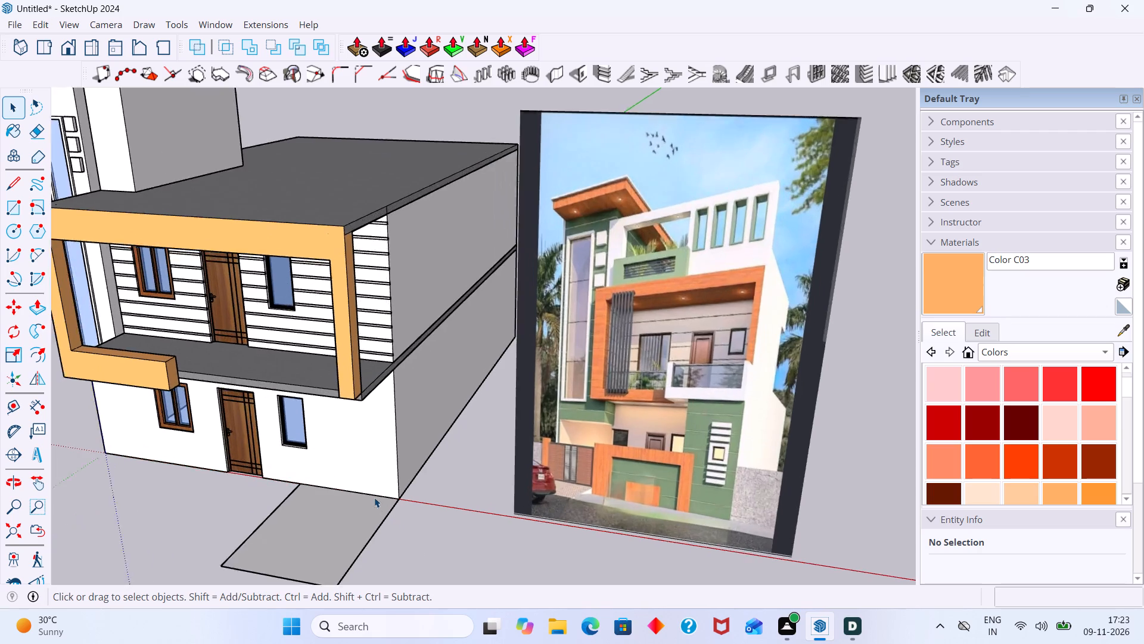
{"action": "scroll", "coordinate": [374, 497], "scroll_direction": "up", "scroll_amount": 3}
{"action": "scroll", "coordinate": [375, 502], "scroll_direction": "down", "scroll_amount": 7}
{"action": "middle_click_drag", "start_coordinate": [362, 511], "coordinate": [419, 512]}
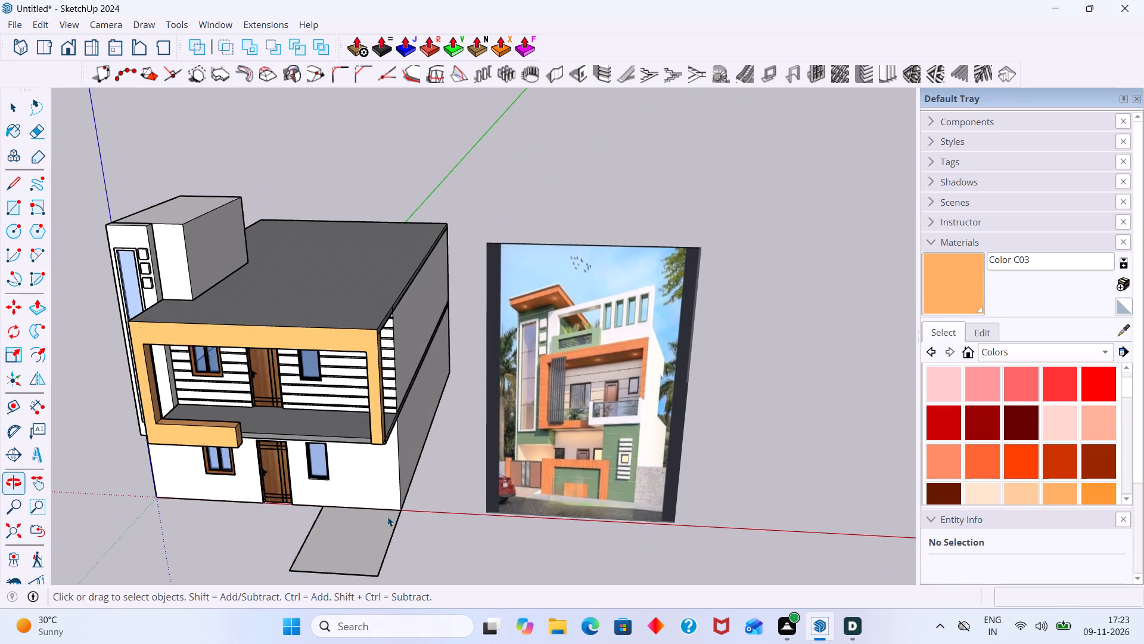
{"action": "scroll", "coordinate": [334, 527], "scroll_direction": "up", "scroll_amount": 2}
{"action": "double_click", "coordinate": [329, 540]}
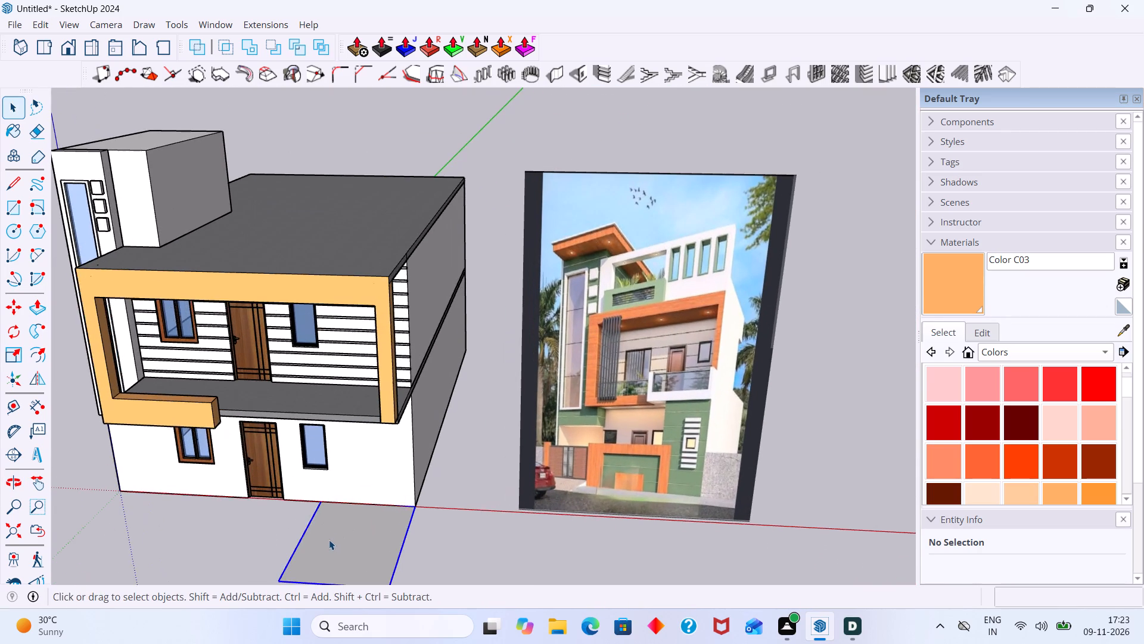
{"action": "left_click", "coordinate": [328, 542]}
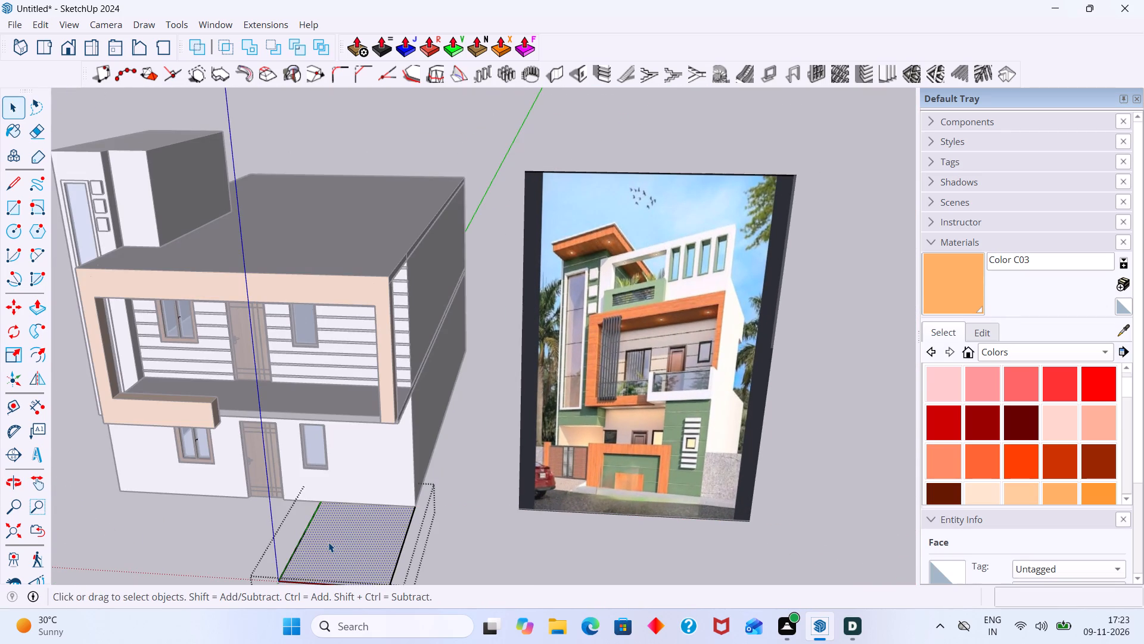
{"action": "key", "text": "f"}
{"action": "left_click", "coordinate": [313, 537]}
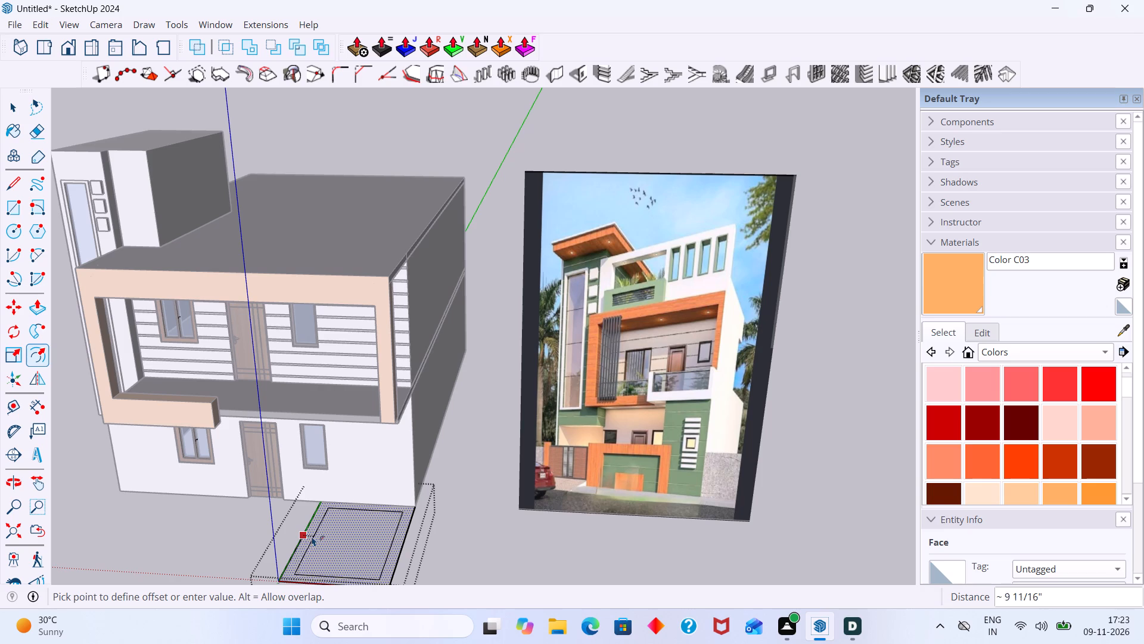
{"action": "key", "text": "9"}
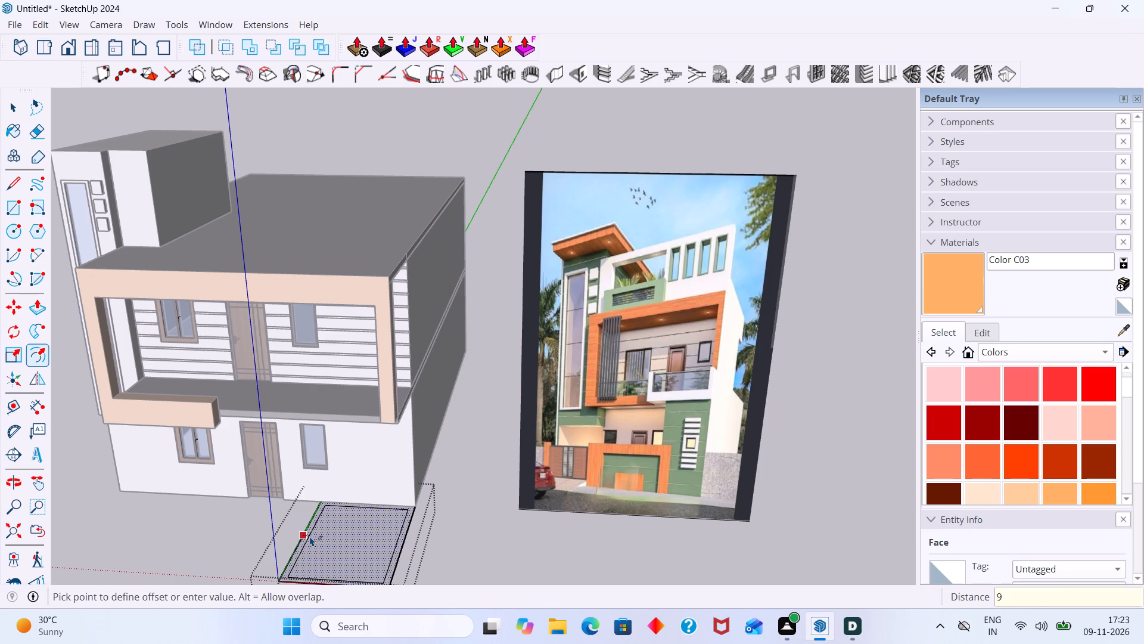
{"action": "key", "text": "shift+quotedbl"}
{"action": "key", "text": "Return"}
{"action": "key", "text": "space"}
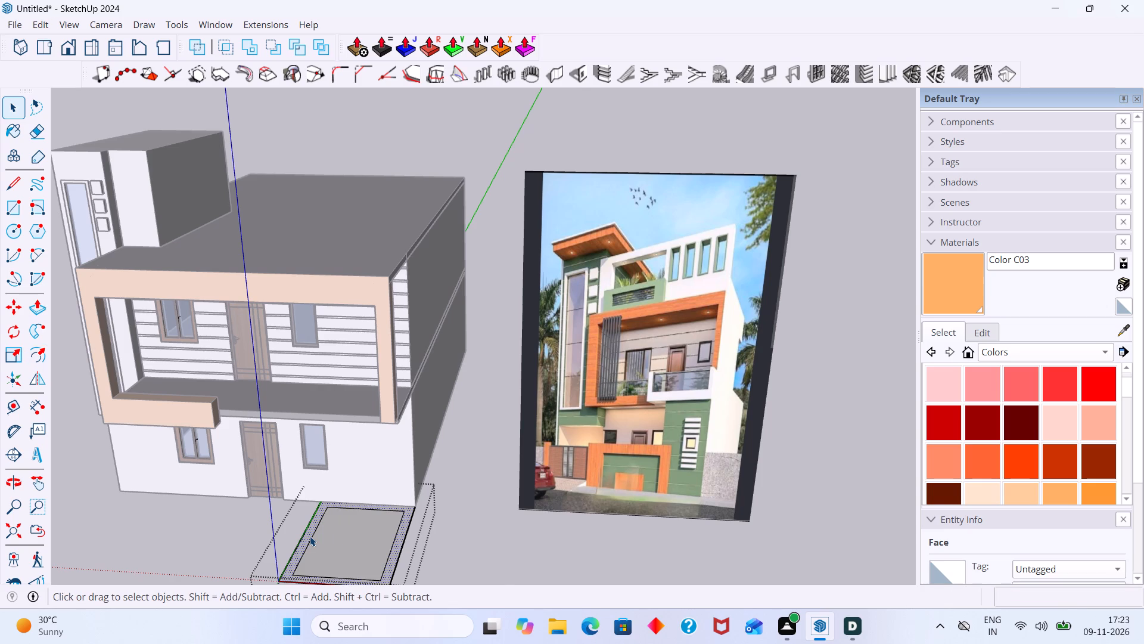
Move the inner outline's house-side edge 9" back onto the front wall line and leave the group.
{"action": "scroll", "coordinate": [394, 531], "scroll_direction": "down", "scroll_amount": 2}
{"action": "scroll", "coordinate": [371, 526], "scroll_direction": "up", "scroll_amount": 5}
{"action": "left_click", "coordinate": [373, 508]}
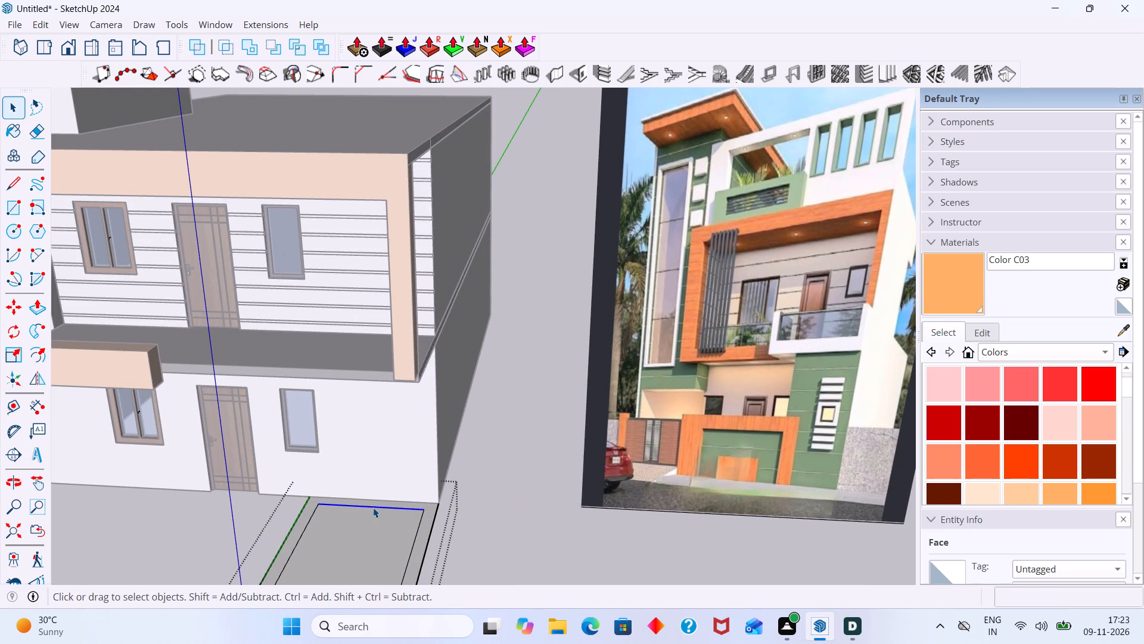
{"action": "key", "text": "m"}
{"action": "left_click", "coordinate": [365, 506]}
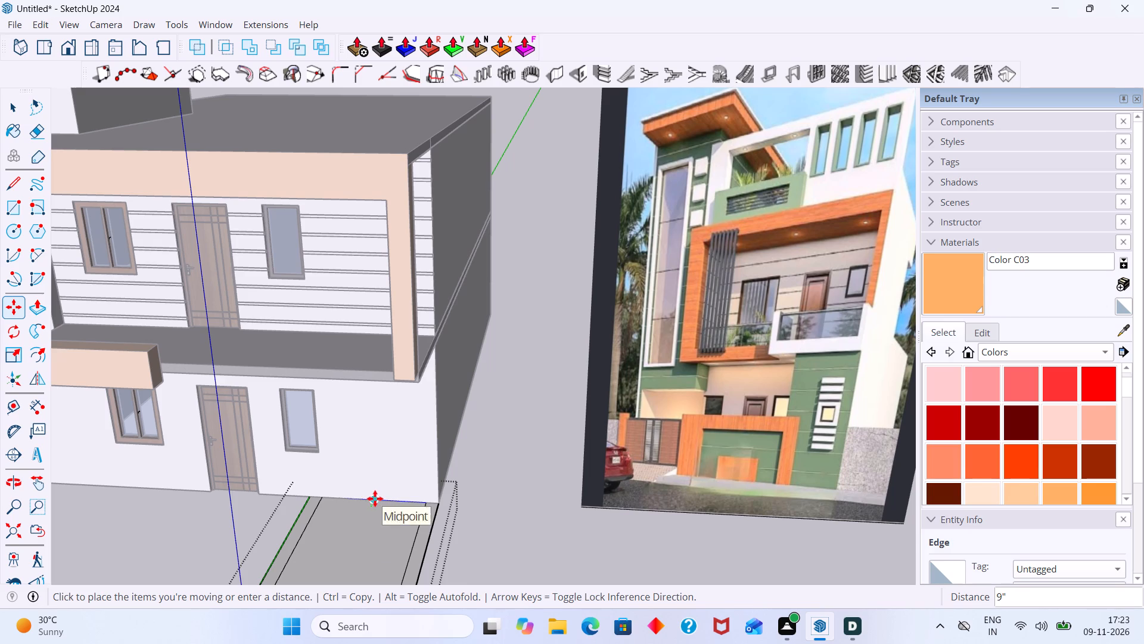
{"action": "left_click", "coordinate": [375, 499]}
{"action": "key", "text": "space"}
{"action": "left_click", "coordinate": [508, 506]}
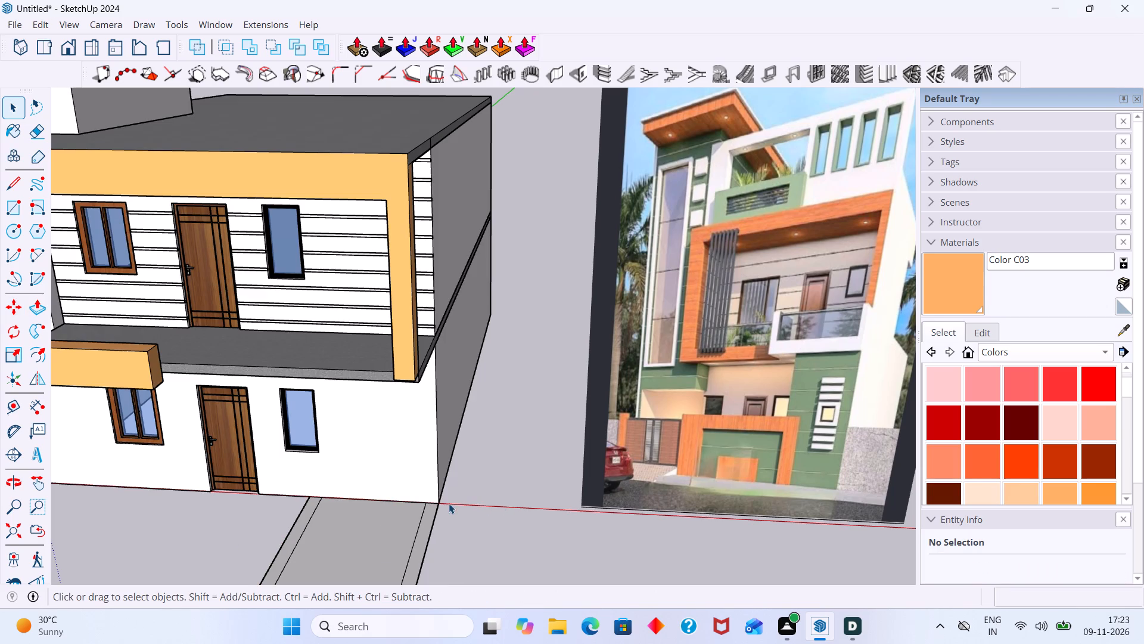
Delete the inner face of the ground rectangle's group, keeping only the U-shaped wall strip, and leave the group.
{"action": "scroll", "coordinate": [386, 524], "scroll_direction": "down", "scroll_amount": 6}
{"action": "scroll", "coordinate": [391, 537], "scroll_direction": "up", "scroll_amount": 3}
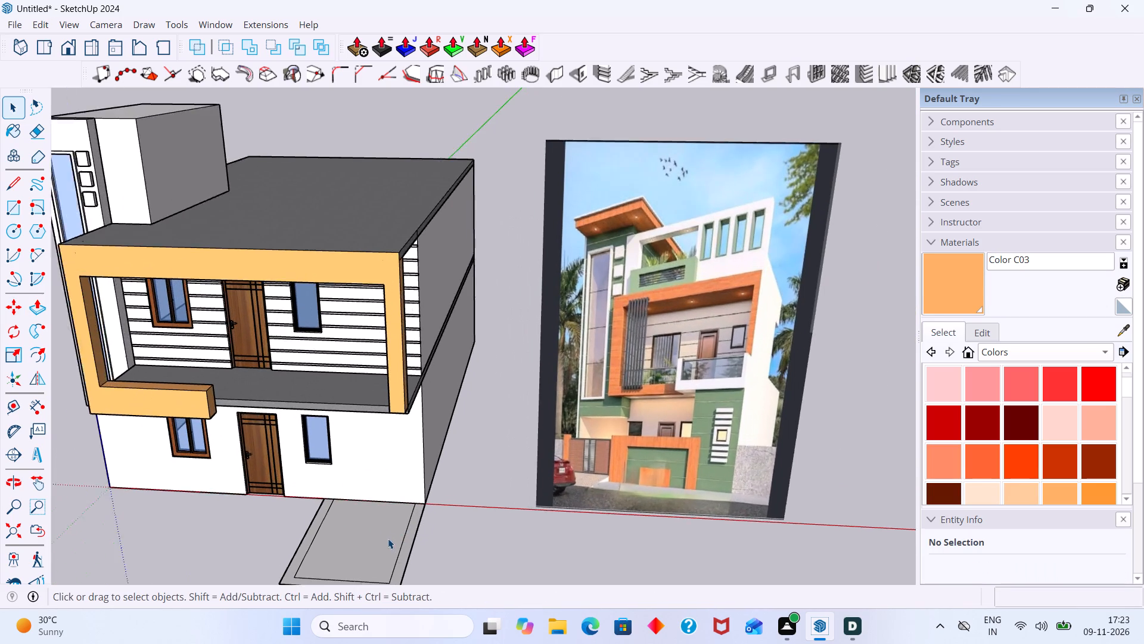
{"action": "scroll", "coordinate": [388, 538], "scroll_direction": "up", "scroll_amount": 1}
{"action": "left_click", "coordinate": [379, 535]}
{"action": "double_click", "coordinate": [379, 535]}
{"action": "scroll", "coordinate": [380, 534], "scroll_direction": "up", "scroll_amount": 2}
{"action": "left_click", "coordinate": [380, 535]}
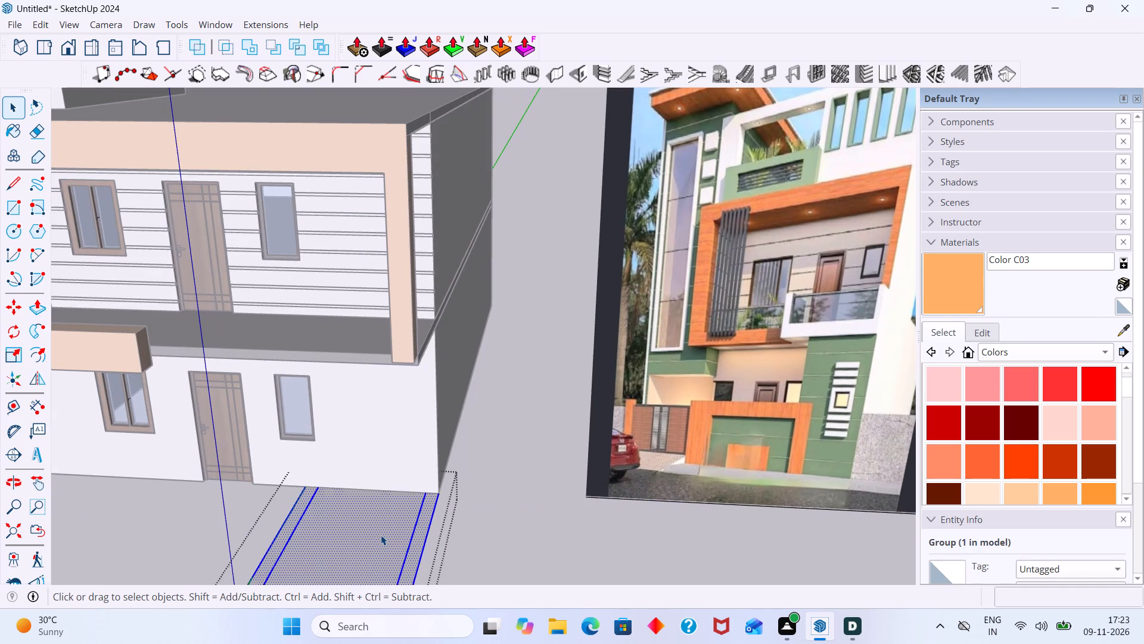
{"action": "left_click", "coordinate": [377, 532]}
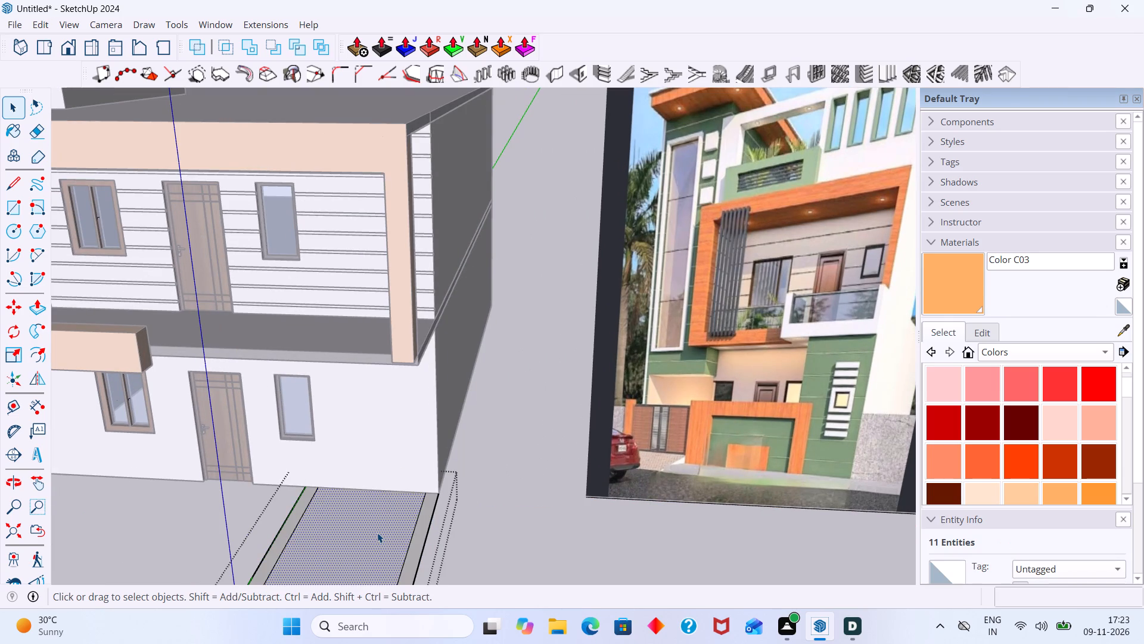
{"action": "key", "text": "Delete"}
{"action": "scroll", "coordinate": [368, 537], "scroll_direction": "down", "scroll_amount": 9}
{"action": "middle_click", "coordinate": [373, 539]}
{"action": "scroll", "coordinate": [373, 539], "scroll_direction": "up", "scroll_amount": 1}
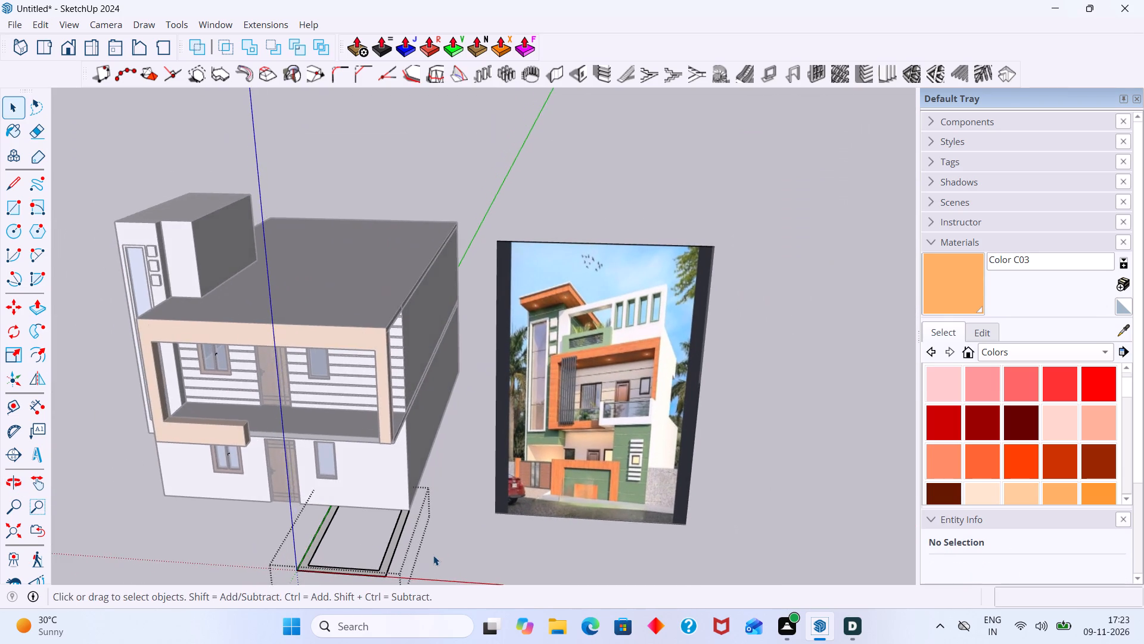
{"action": "left_click", "coordinate": [439, 552]}
Push/Pull the U-shaped wall strip up 10' to form the front volume's walls and leave the group.
{"action": "middle_click_drag", "start_coordinate": [429, 543], "coordinate": [372, 551]}
{"action": "scroll", "coordinate": [369, 549], "scroll_direction": "up", "scroll_amount": 7}
{"action": "left_click", "coordinate": [368, 543]}
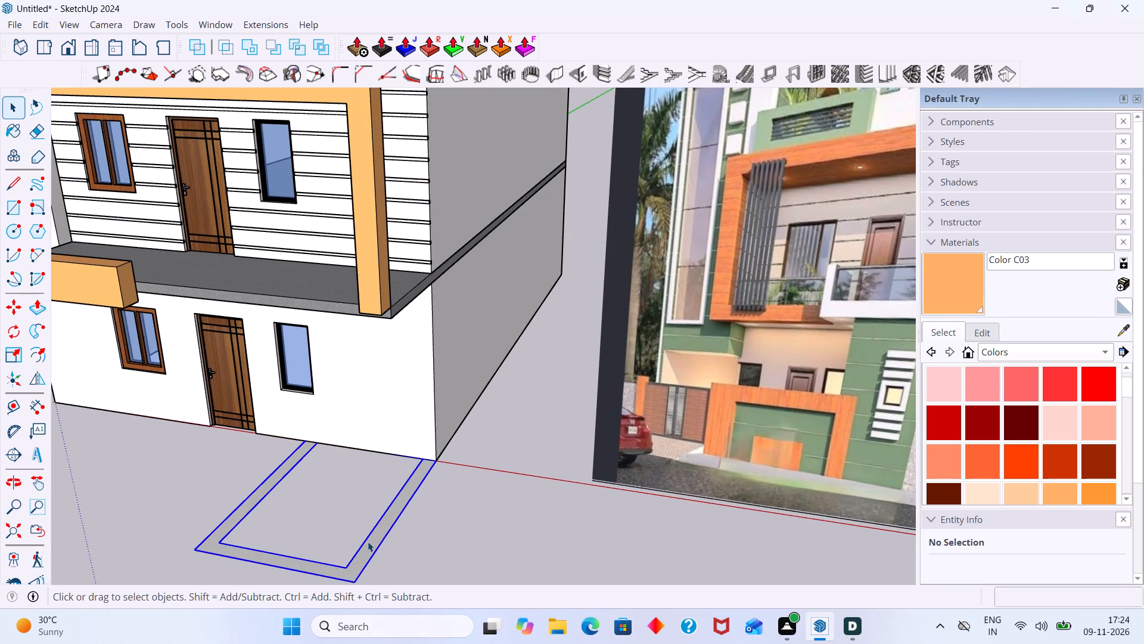
{"action": "scroll", "coordinate": [371, 541], "scroll_direction": "up", "scroll_amount": 3}
{"action": "triple_click", "coordinate": [369, 541]}
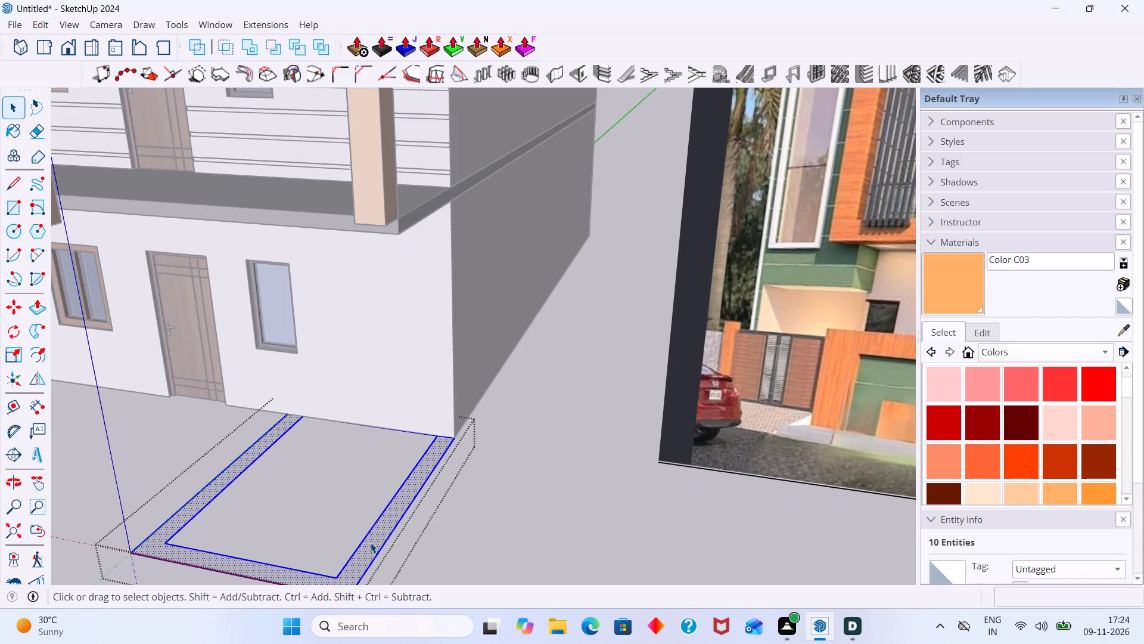
{"action": "key", "text": "p"}
{"action": "left_click", "coordinate": [371, 543]}
{"action": "scroll", "coordinate": [345, 452], "scroll_direction": "down", "scroll_amount": 3}
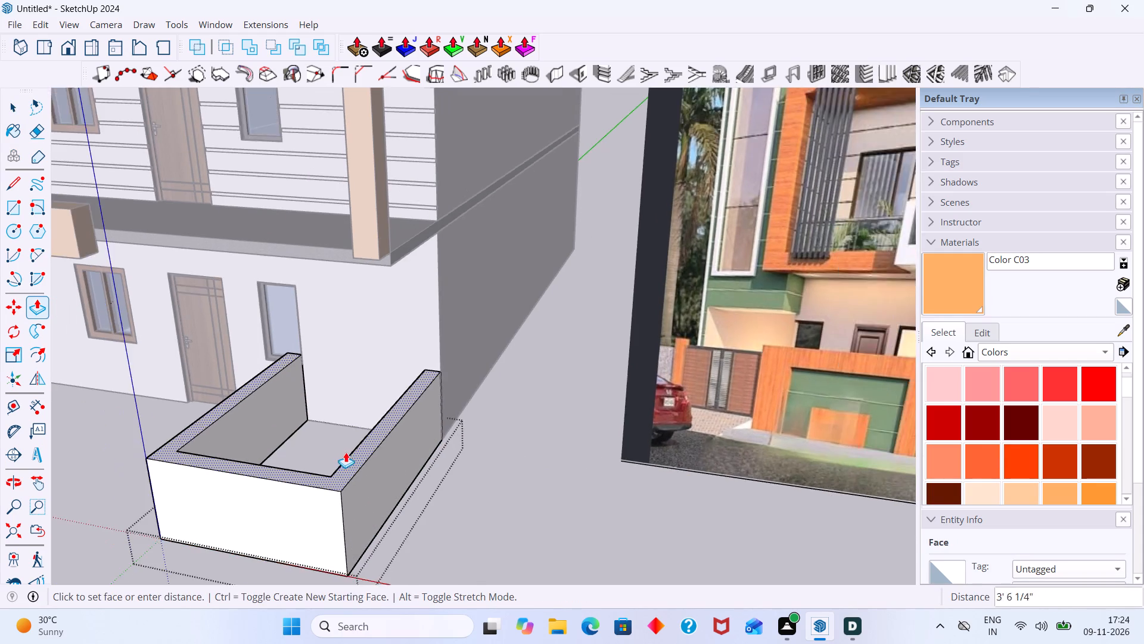
{"action": "scroll", "coordinate": [346, 452], "scroll_direction": "down", "scroll_amount": 5}
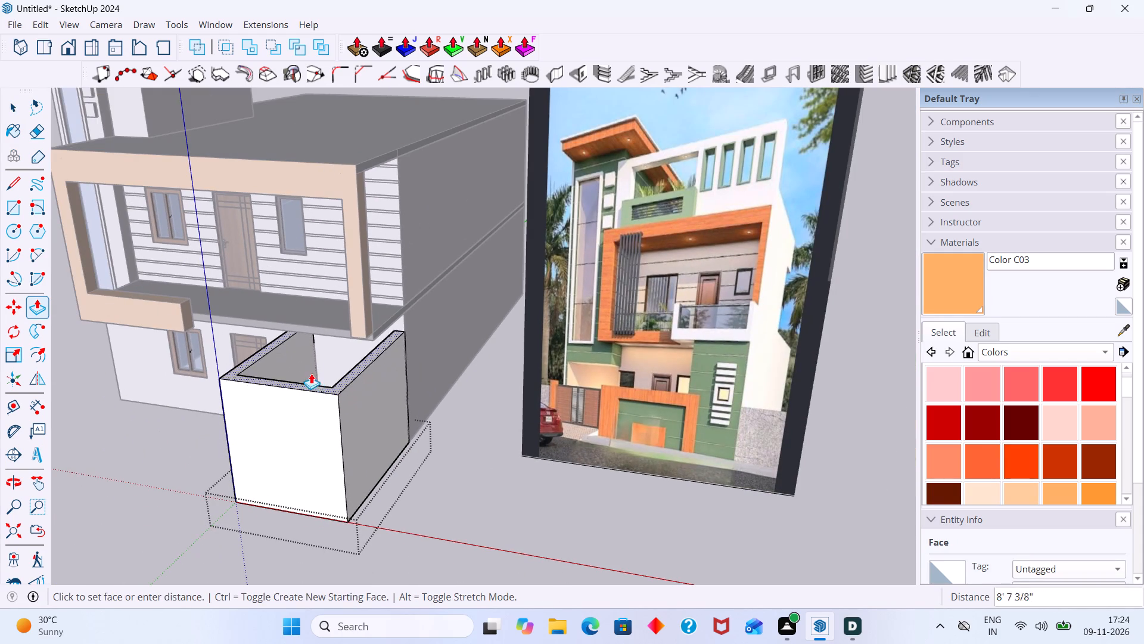
{"action": "type", "text": "10'"}
{"action": "key", "text": "Return"}
{"action": "key", "text": "space"}
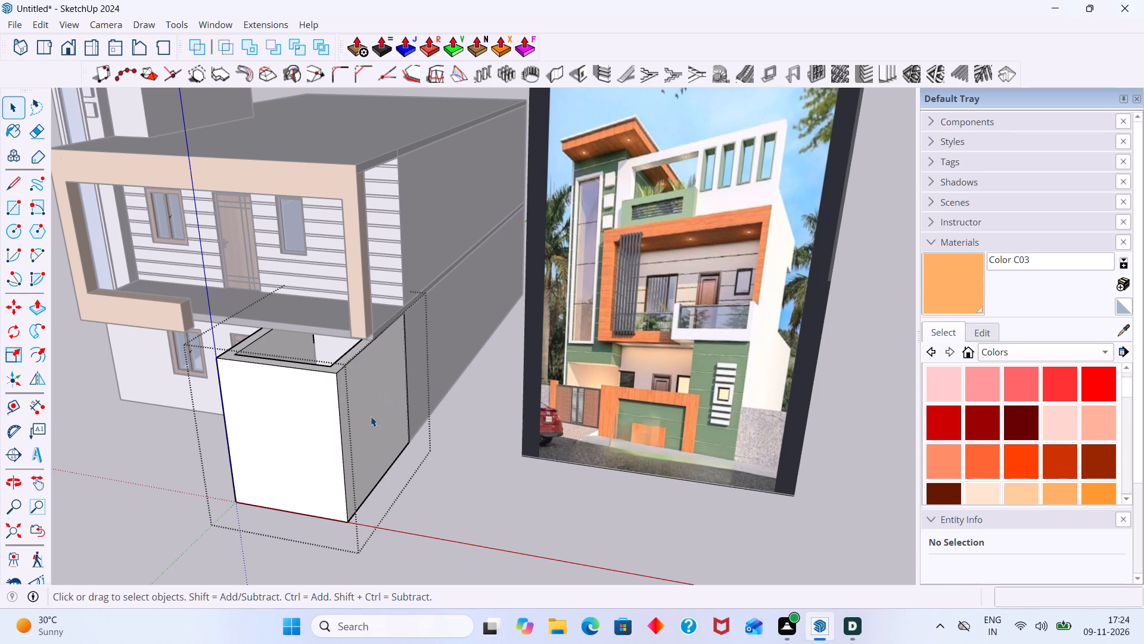
{"action": "left_click", "coordinate": [650, 433]}
Examine how the new front walls meet the balcony slab and frame, comparing them with the reference image.
{"action": "scroll", "coordinate": [406, 315], "scroll_direction": "up", "scroll_amount": 4}
{"action": "middle_click_drag", "start_coordinate": [346, 318], "coordinate": [234, 274]}
{"action": "scroll", "coordinate": [284, 277], "scroll_direction": "up", "scroll_amount": 5}
{"action": "middle_click_drag", "start_coordinate": [282, 345], "coordinate": [334, 345]}
{"action": "scroll", "coordinate": [328, 341], "scroll_direction": "down", "scroll_amount": 11}
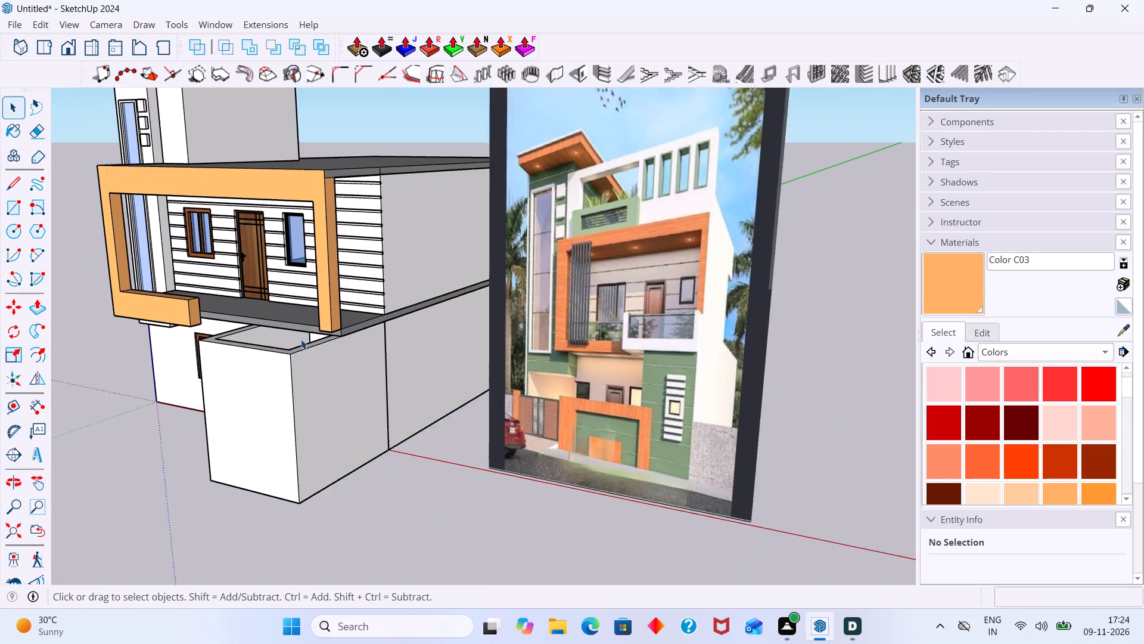
{"action": "scroll", "coordinate": [301, 339], "scroll_direction": "down", "scroll_amount": 1}
{"action": "middle_click_drag", "start_coordinate": [271, 395], "coordinate": [294, 443]}
{"action": "scroll", "coordinate": [303, 377], "scroll_direction": "up", "scroll_amount": 1}
{"action": "middle_click_drag", "start_coordinate": [302, 373], "coordinate": [354, 377]}
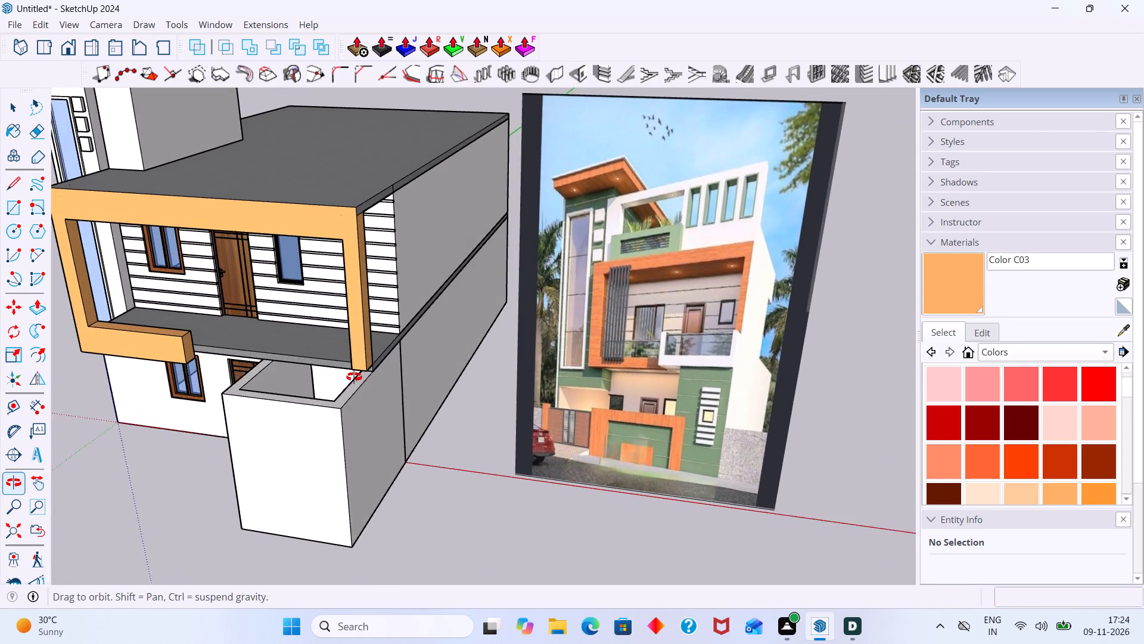
{"action": "middle_click_drag", "start_coordinate": [354, 377], "coordinate": [366, 377]}
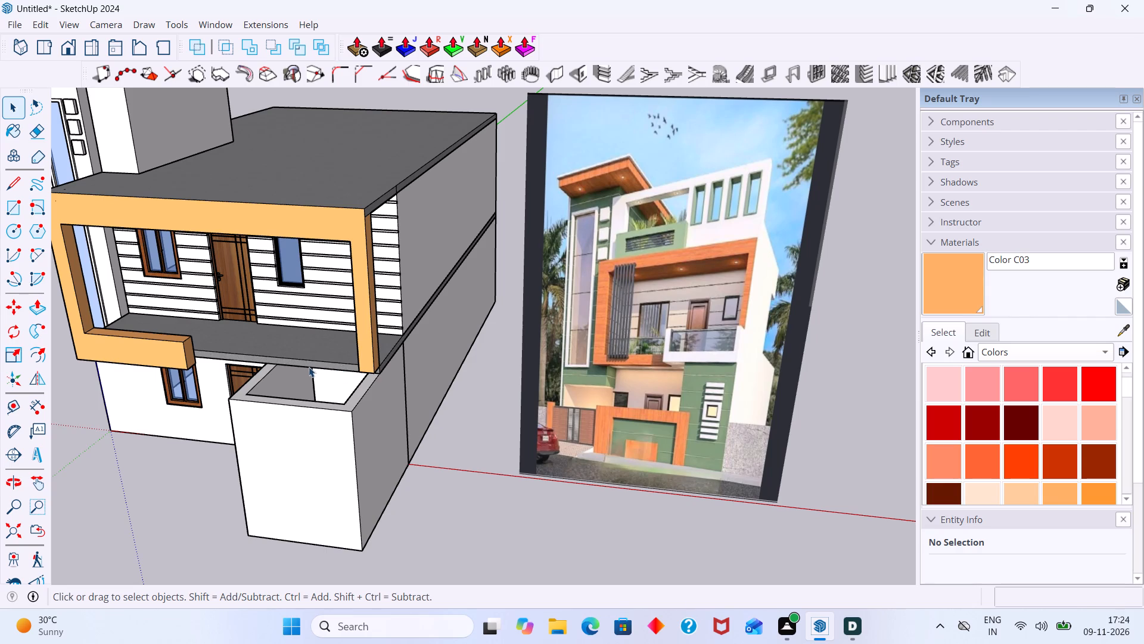
{"action": "middle_click_drag", "start_coordinate": [250, 373], "coordinate": [275, 373]}
{"action": "scroll", "coordinate": [275, 373], "scroll_direction": "up", "scroll_amount": 1}
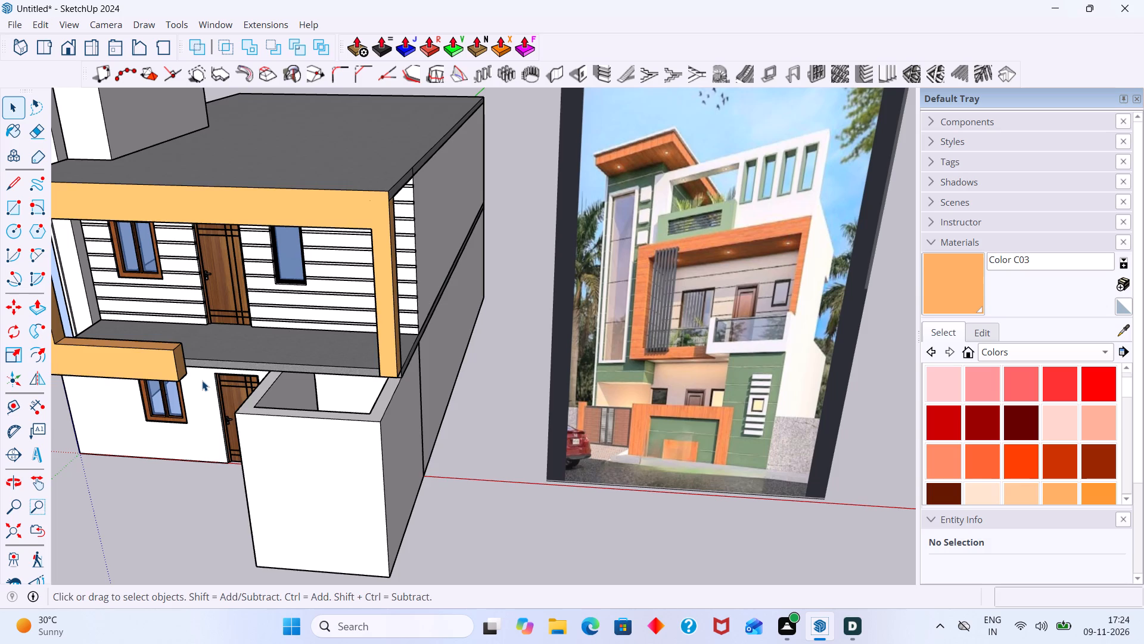
{"action": "middle_click_drag", "start_coordinate": [201, 380], "coordinate": [228, 374]}
{"action": "scroll", "coordinate": [179, 379], "scroll_direction": "up", "scroll_amount": 1}
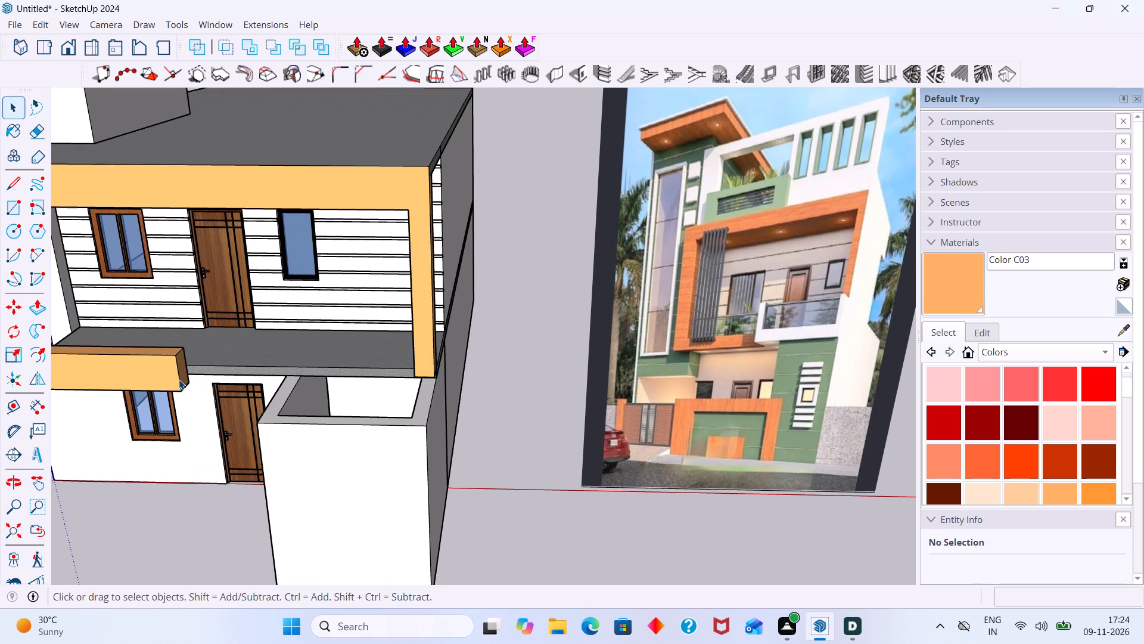
{"action": "middle_click_drag", "start_coordinate": [292, 382], "coordinate": [423, 377]}
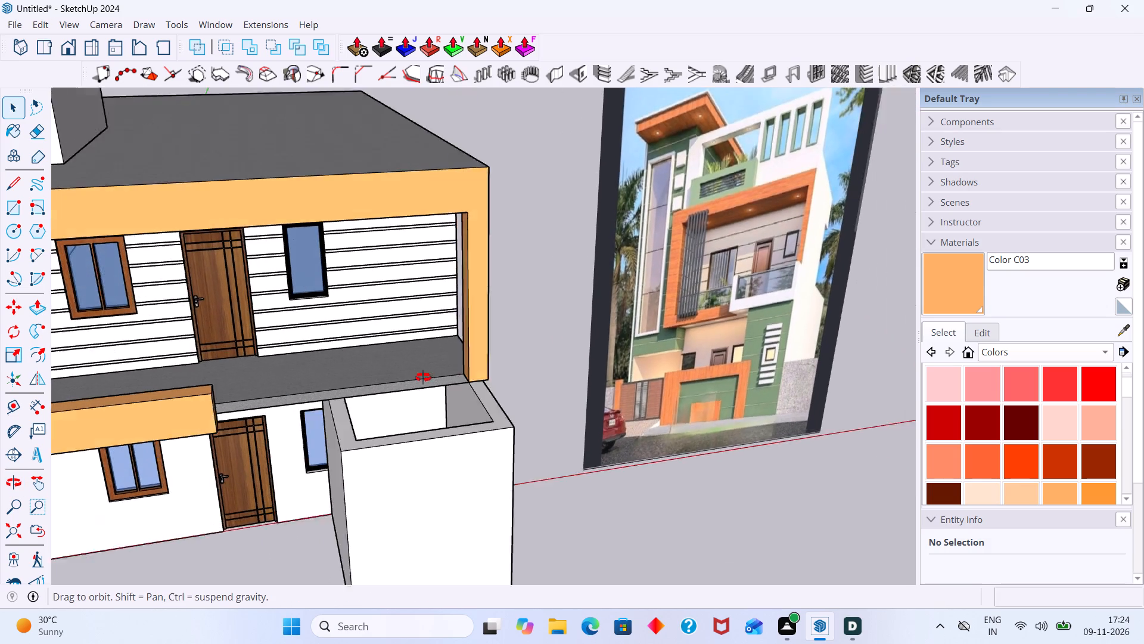
{"action": "middle_click_drag", "start_coordinate": [423, 377], "coordinate": [388, 384]}
{"action": "scroll", "coordinate": [391, 389], "scroll_direction": "down", "scroll_amount": 2}
{"action": "middle_click_drag", "start_coordinate": [368, 455], "coordinate": [352, 426]}
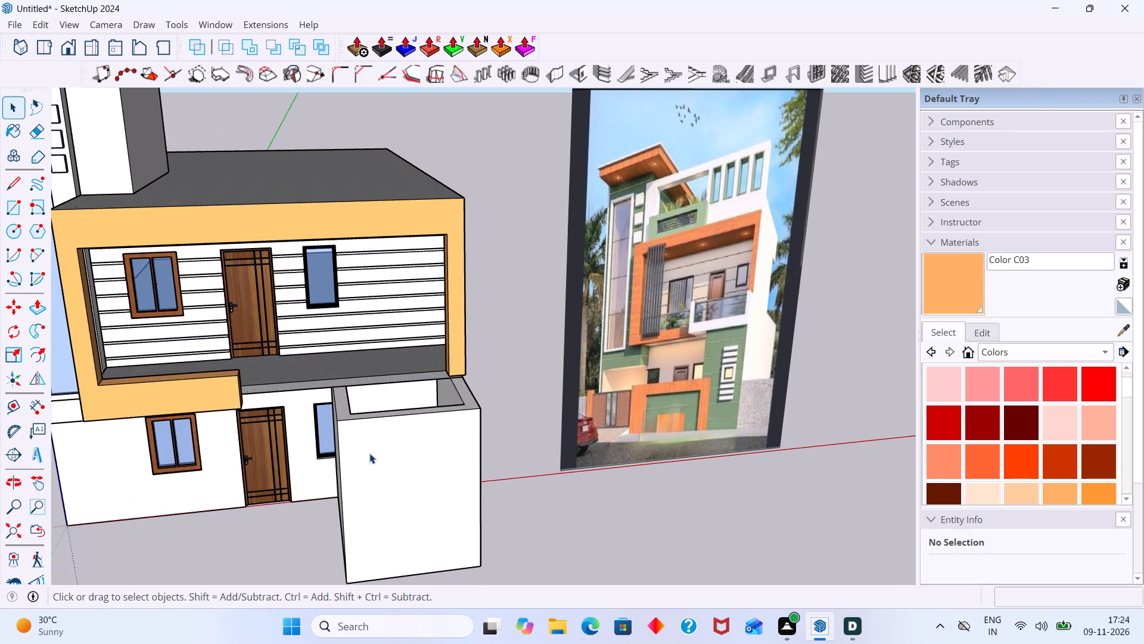
Inside the balcony slab's group, draw a 6" vertical line across its front face at the front volume's door-side wall.
{"action": "middle_click_drag", "start_coordinate": [337, 432], "coordinate": [332, 465]}
{"action": "scroll", "coordinate": [328, 414], "scroll_direction": "up", "scroll_amount": 6}
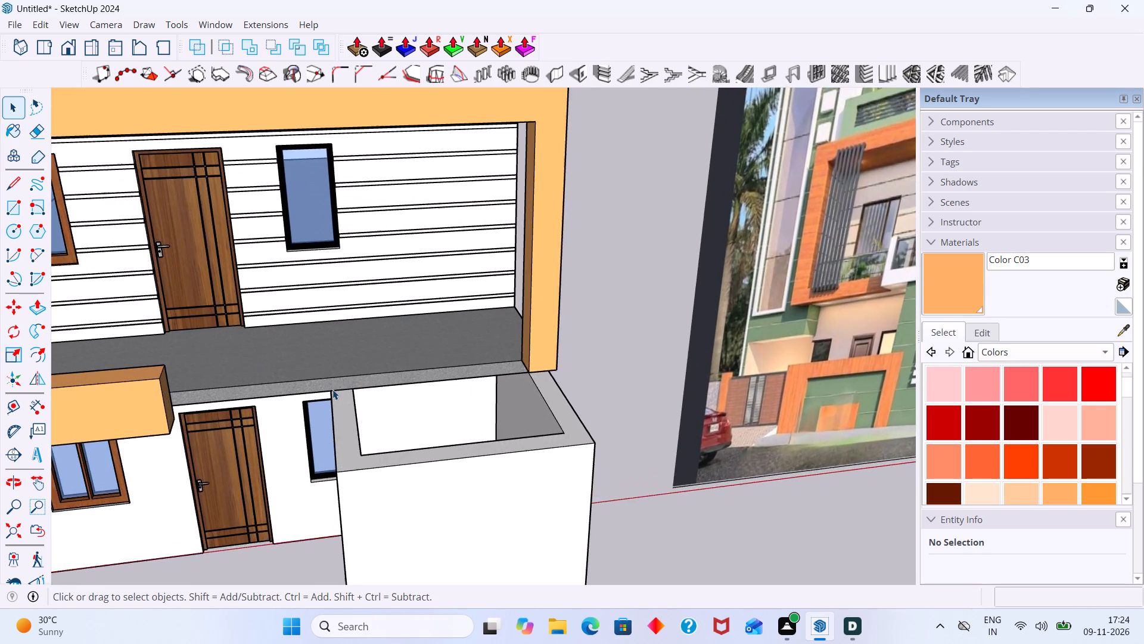
{"action": "key", "text": "l"}
{"action": "scroll", "coordinate": [321, 389], "scroll_direction": "up", "scroll_amount": 2}
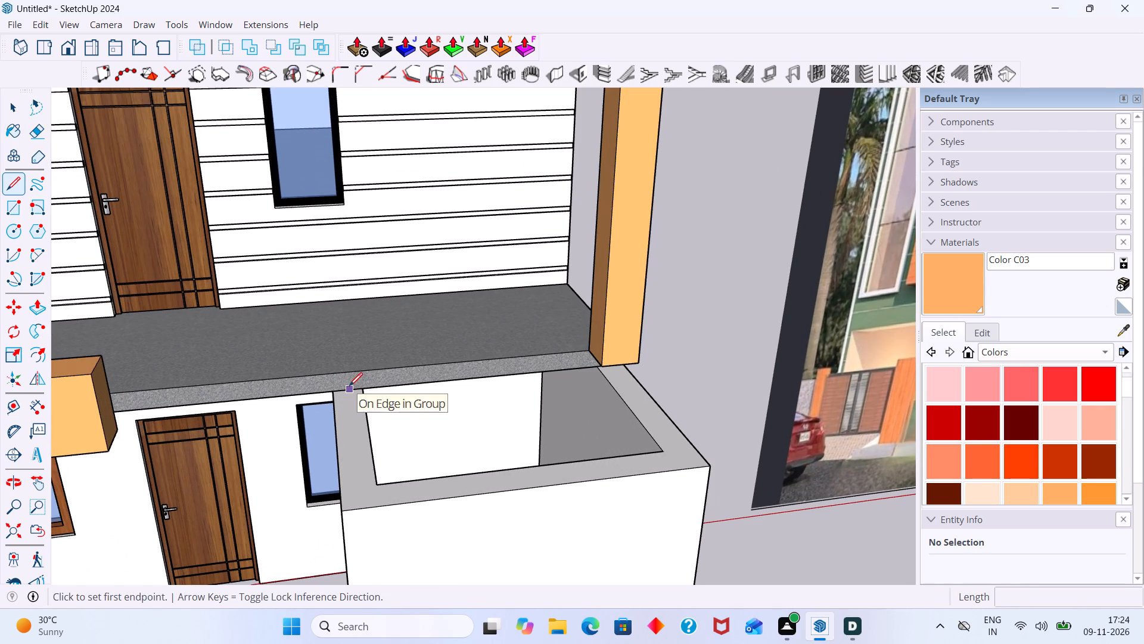
{"action": "key", "text": "space"}
{"action": "double_click", "coordinate": [353, 379]}
{"action": "left_click", "coordinate": [358, 380]}
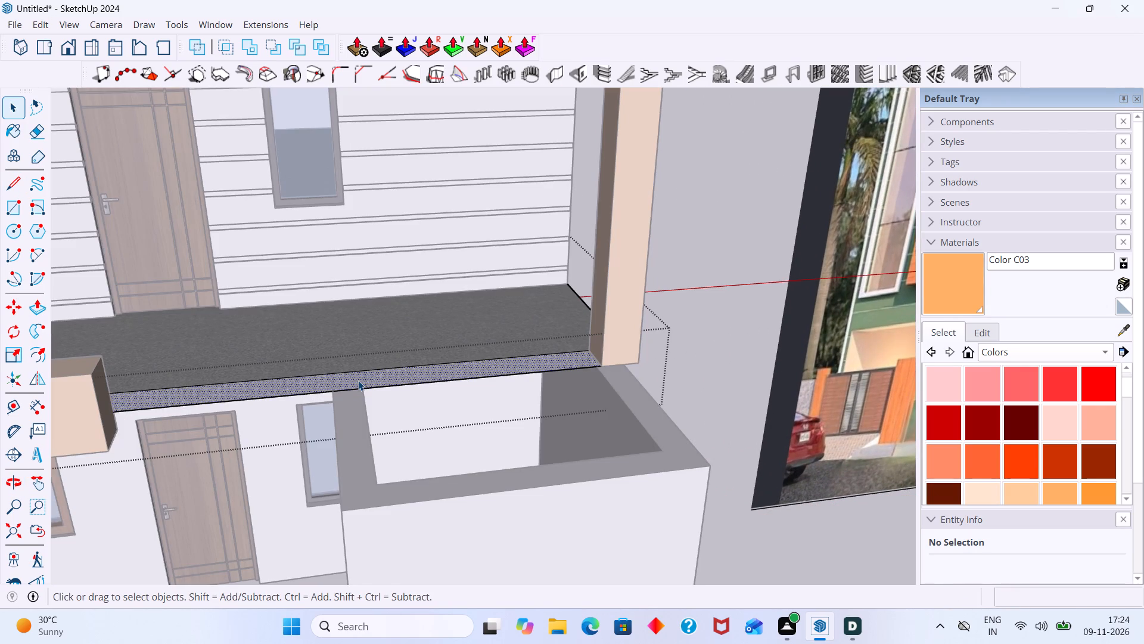
{"action": "key", "text": "l"}
{"action": "scroll", "coordinate": [344, 390], "scroll_direction": "up", "scroll_amount": 3}
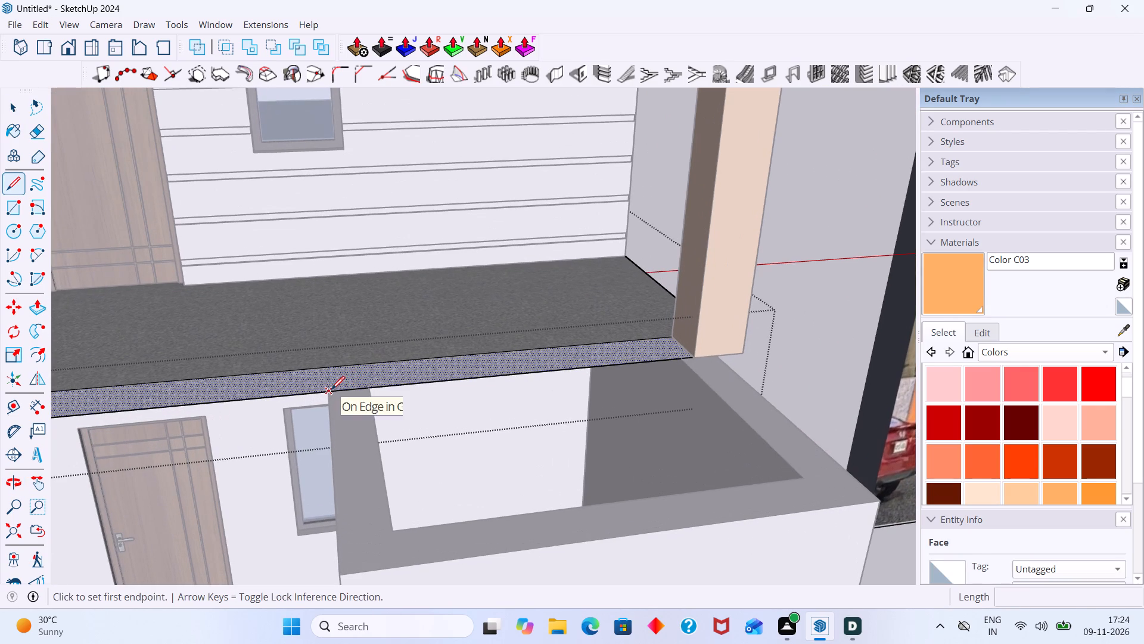
{"action": "left_click", "coordinate": [330, 389]}
{"action": "left_click", "coordinate": [327, 369]}
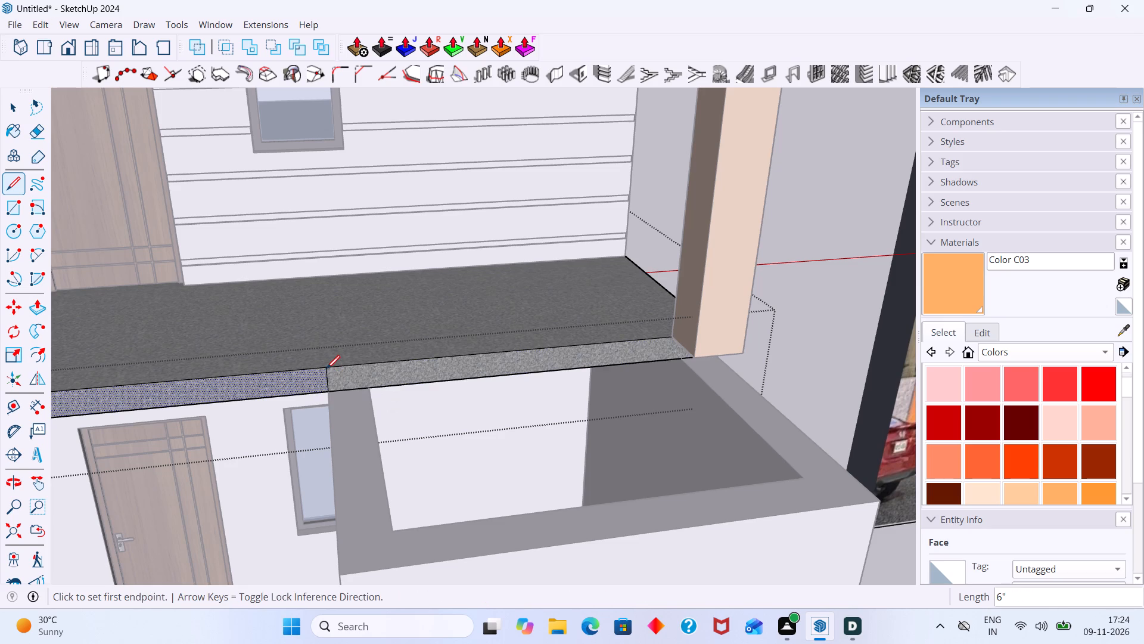
{"action": "key", "text": "space"}
Push/Pull the slab's front section above the new walls outward about 5' 1 5/8" to the front volume's outer corner.
{"action": "left_click", "coordinate": [346, 377]}
{"action": "key", "text": "p"}
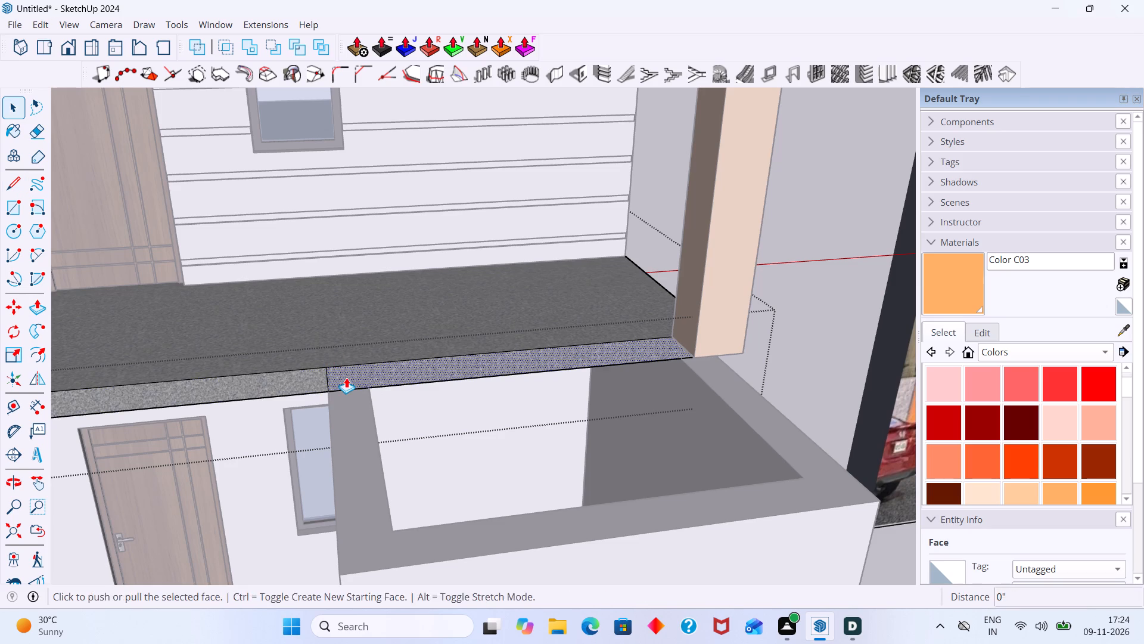
{"action": "left_click", "coordinate": [346, 377]}
{"action": "middle_click_drag", "start_coordinate": [340, 564], "coordinate": [341, 563]}
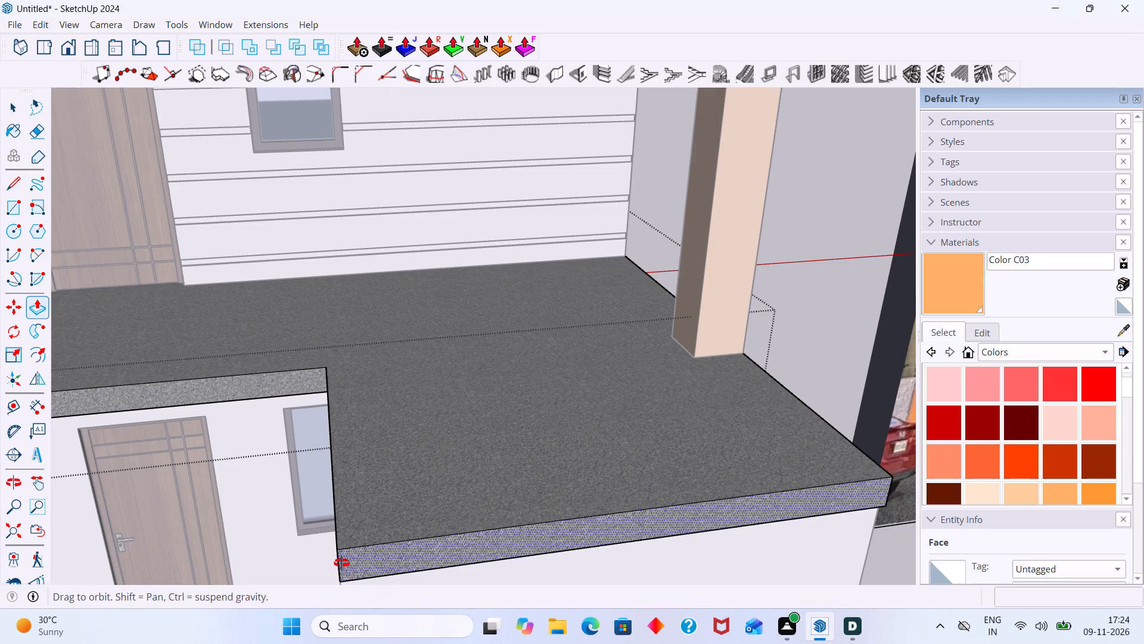
{"action": "middle_click_drag", "start_coordinate": [341, 563], "coordinate": [414, 460]}
{"action": "left_click", "coordinate": [496, 369]}
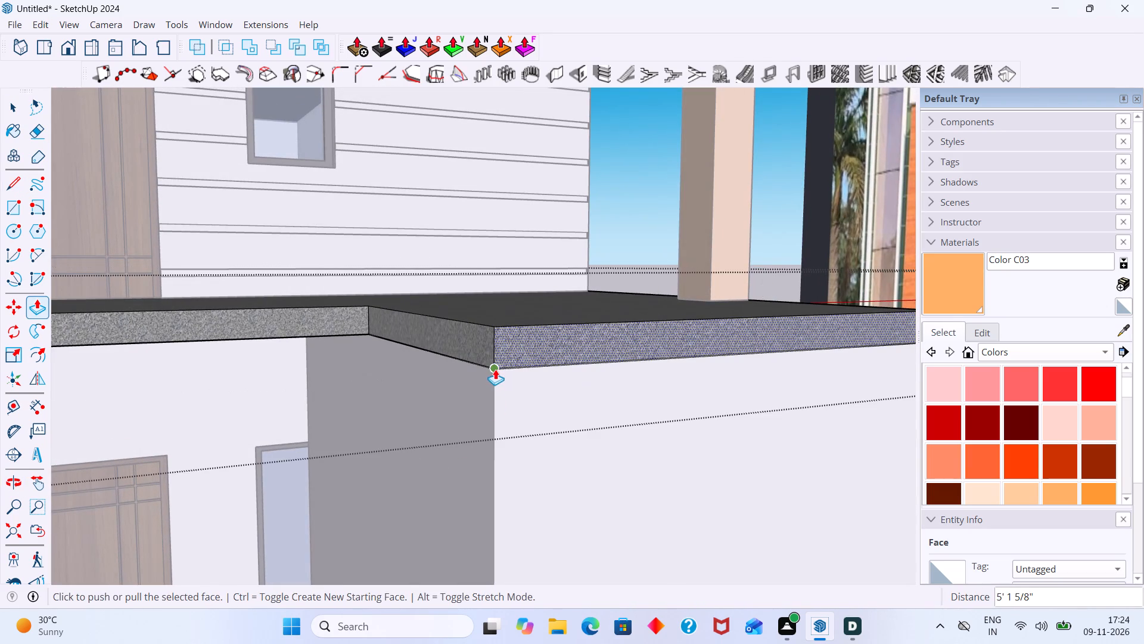
{"action": "scroll", "coordinate": [484, 370], "scroll_direction": "down", "scroll_amount": 9}
{"action": "key", "text": "space"}
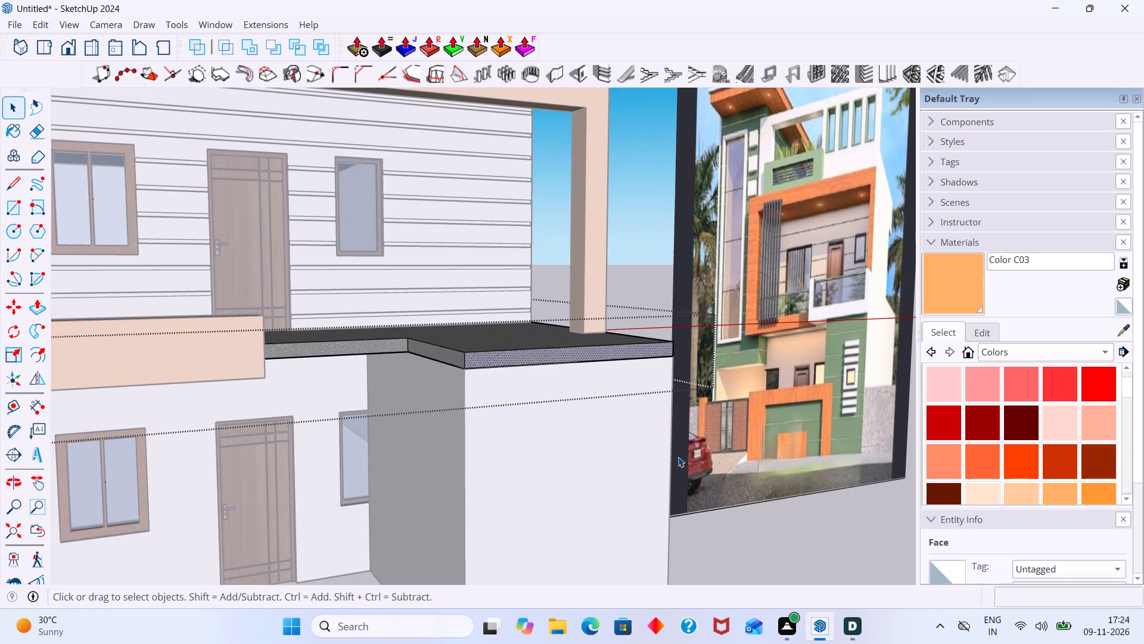
Leave the slab's group and examine the extended slab over the front volume from several sides, comparing it with the reference image.
{"action": "left_click", "coordinate": [744, 517]}
{"action": "scroll", "coordinate": [630, 470], "scroll_direction": "down", "scroll_amount": 2}
{"action": "middle_click_drag", "start_coordinate": [564, 447], "coordinate": [475, 481]}
{"action": "scroll", "coordinate": [512, 448], "scroll_direction": "down", "scroll_amount": 5}
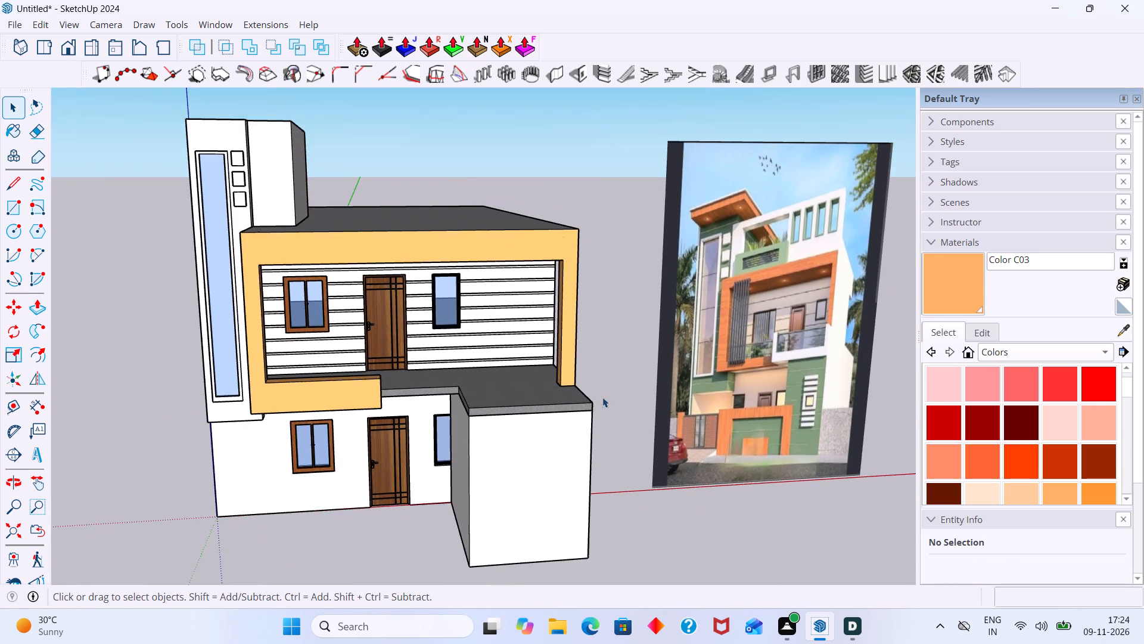
{"action": "middle_click_drag", "start_coordinate": [602, 398], "coordinate": [602, 452]}
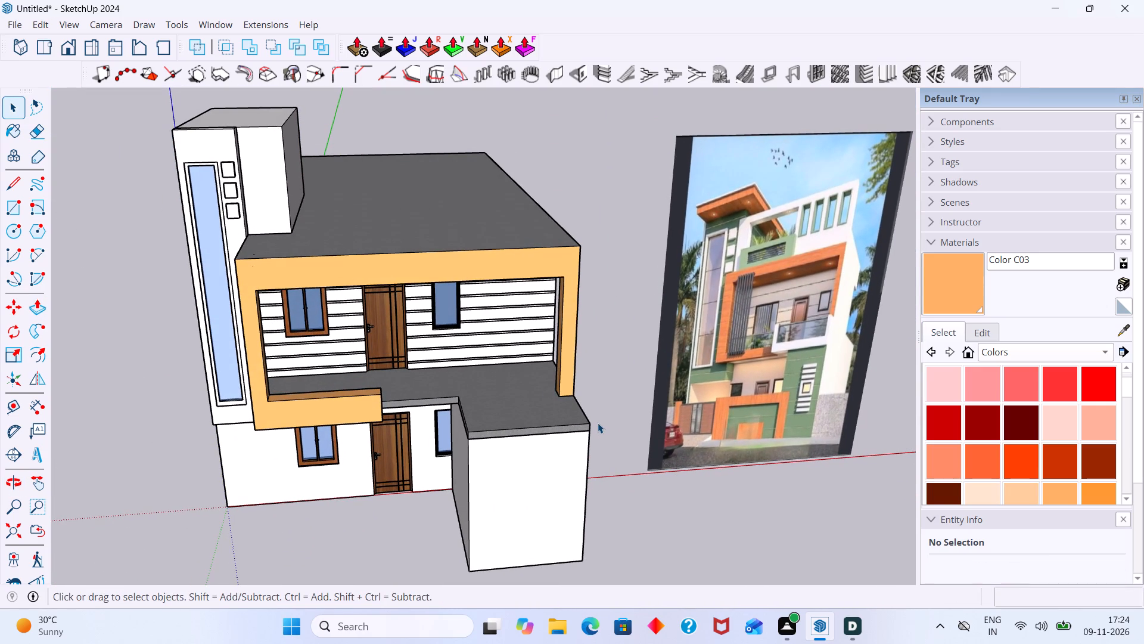
{"action": "middle_click_drag", "start_coordinate": [614, 418], "coordinate": [416, 418]}
{"action": "scroll", "coordinate": [443, 414], "scroll_direction": "down", "scroll_amount": 3}
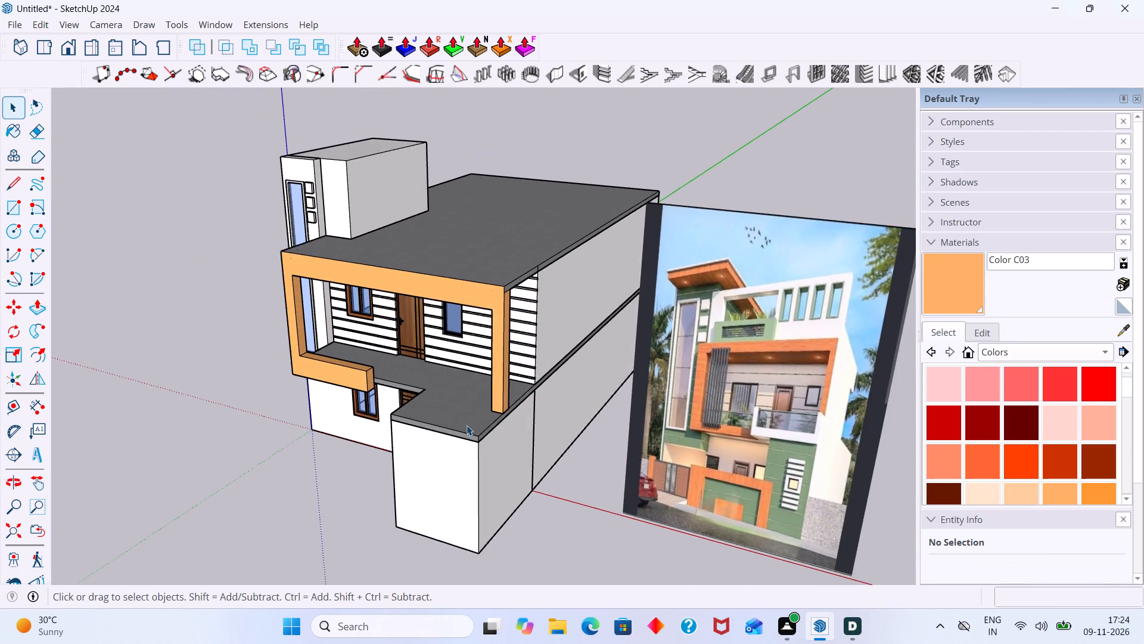
{"action": "middle_click_drag", "start_coordinate": [468, 426], "coordinate": [486, 425]}
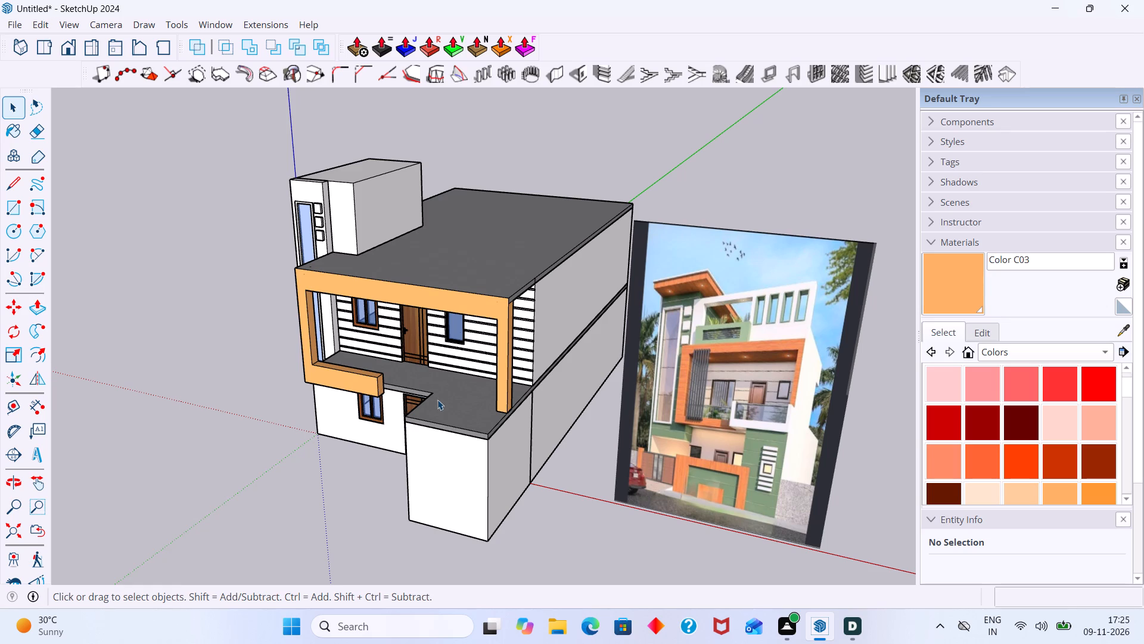
{"action": "middle_click_drag", "start_coordinate": [518, 401], "coordinate": [493, 401]}
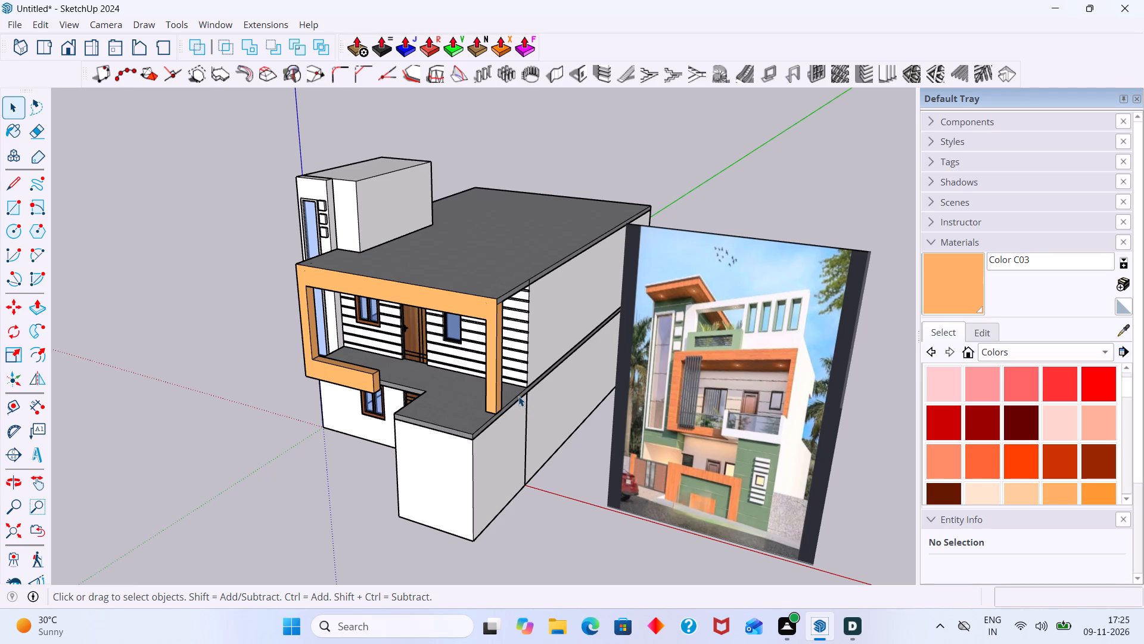
{"action": "middle_click_drag", "start_coordinate": [495, 404], "coordinate": [471, 420]}
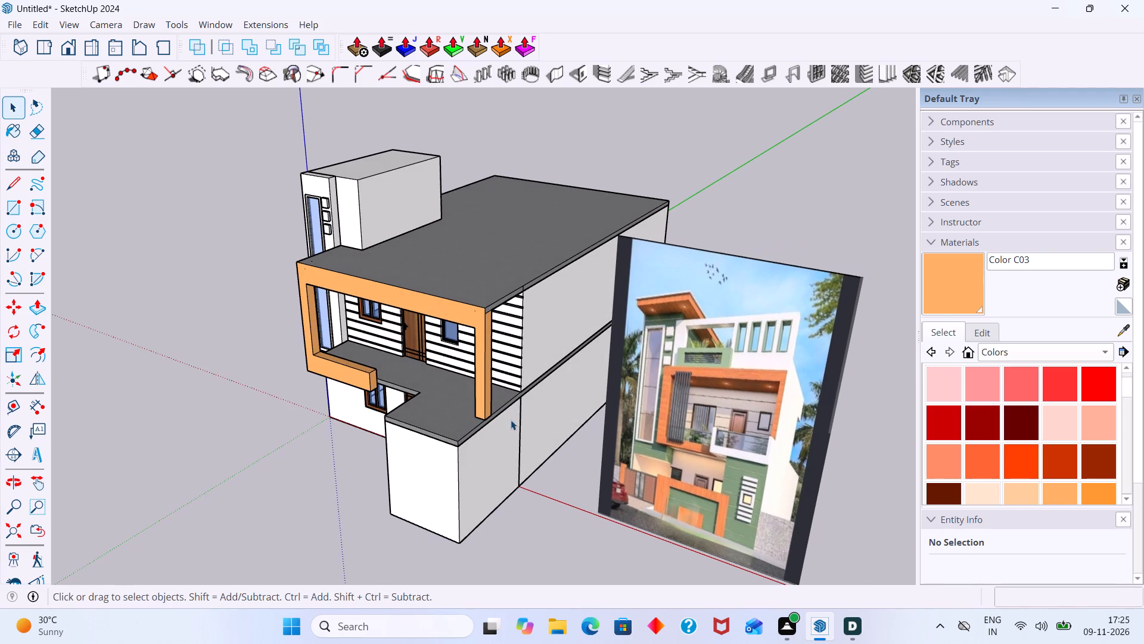
Set up a 1001bit vertical wall with 5" thickness and 6' height, built as a group.
{"action": "left_click", "coordinate": [552, 74]}
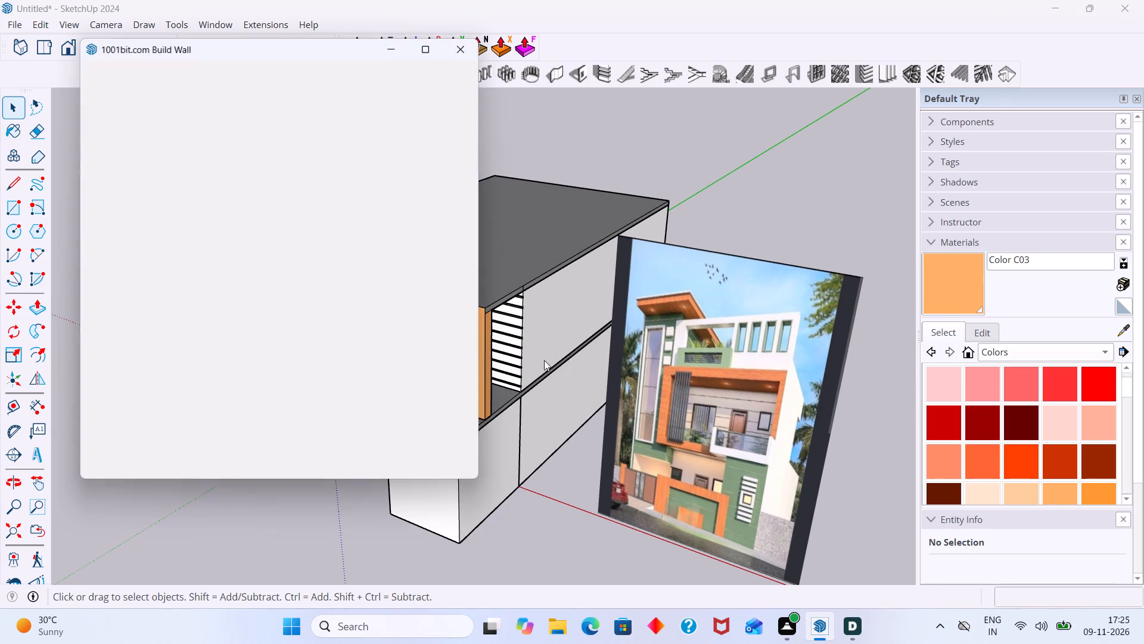
{"action": "left_click", "coordinate": [257, 282]}
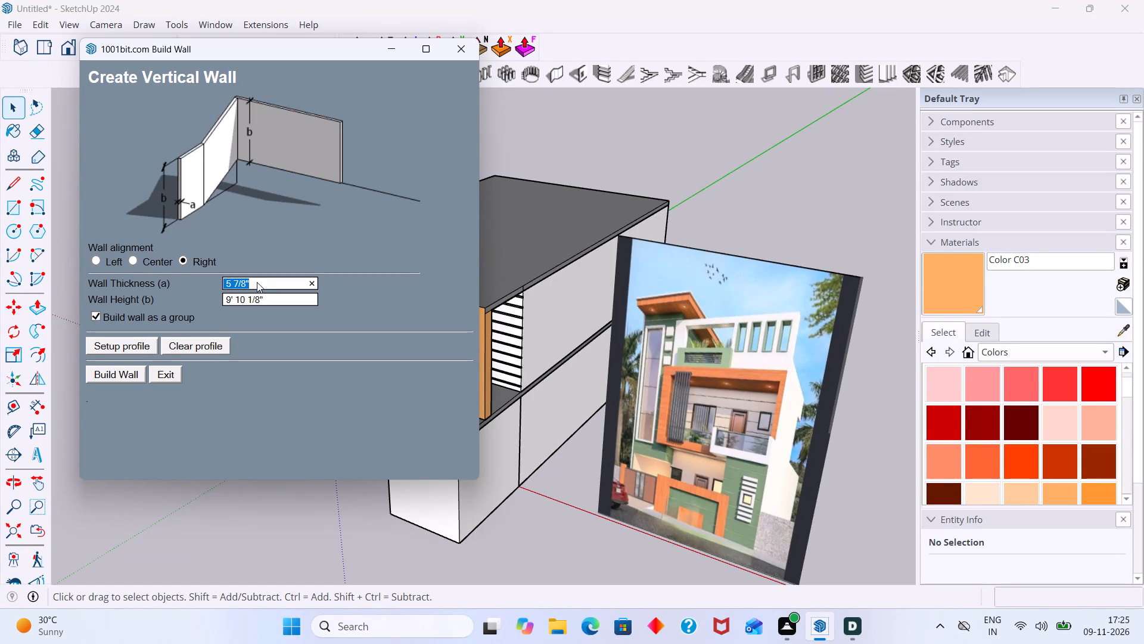
{"action": "key", "text": "5"}
{"action": "key", "text": "BackSpace"}
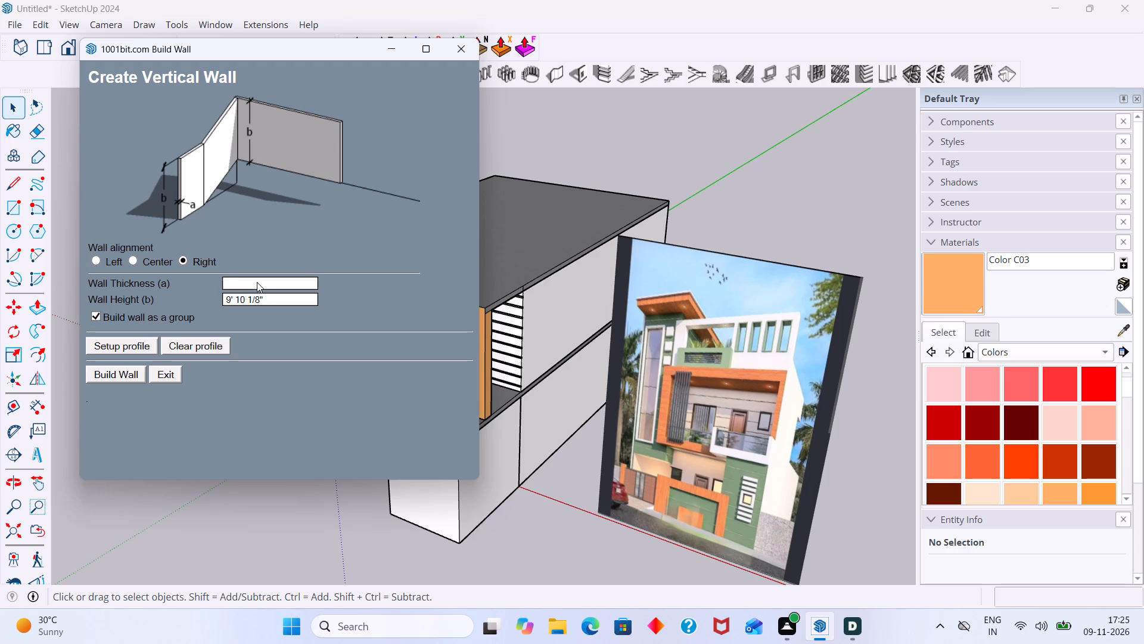
{"action": "key", "text": "5"}
{"action": "key", "text": "shift+quotedbl"}
{"action": "left_click", "coordinate": [262, 298]}
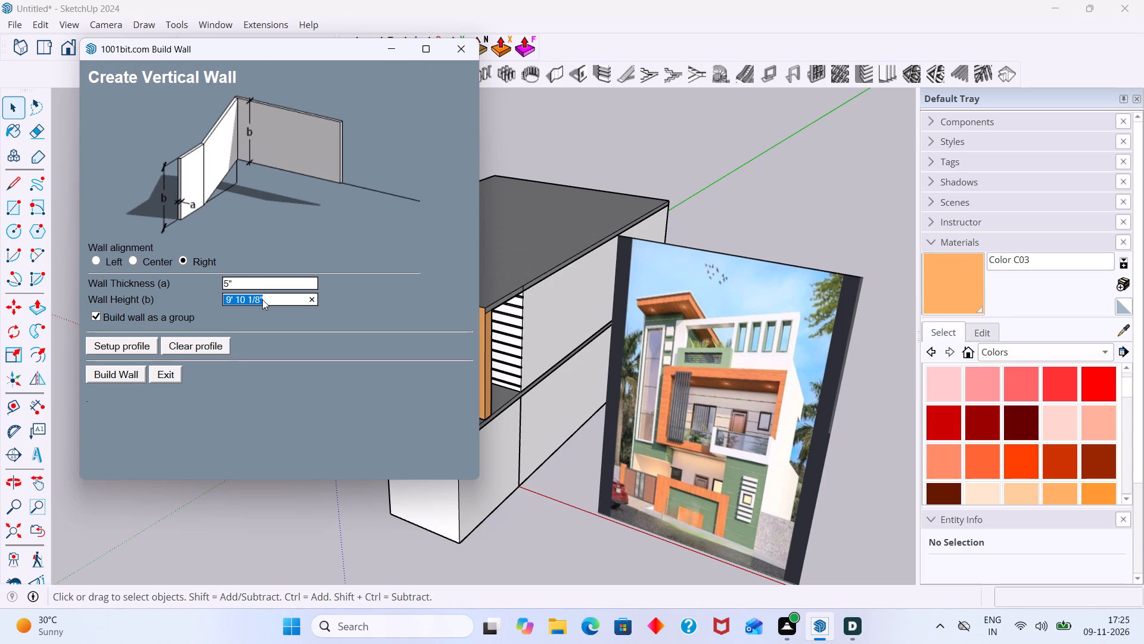
{"action": "type", "text": "6'"}
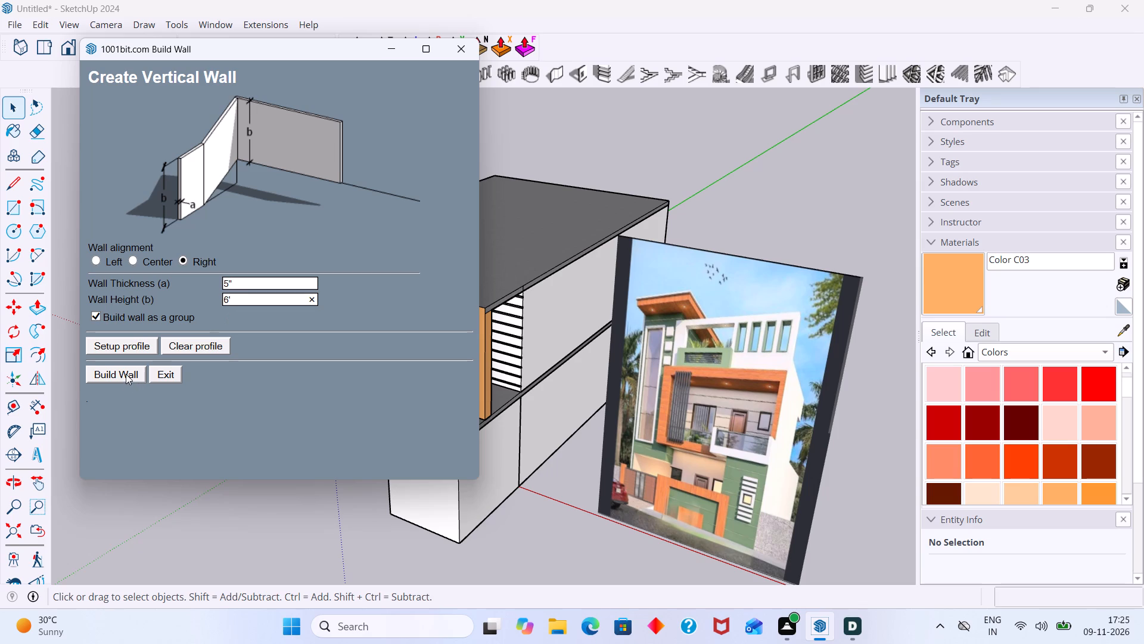
{"action": "left_click", "coordinate": [126, 374]}
Build the wall along the extended slab's outer side edge, from its front corner about 4' 1 5/8" back to the orange frame post.
{"action": "middle_click_drag", "start_coordinate": [436, 450], "coordinate": [359, 464]}
{"action": "scroll", "coordinate": [443, 437], "scroll_direction": "up", "scroll_amount": 5}
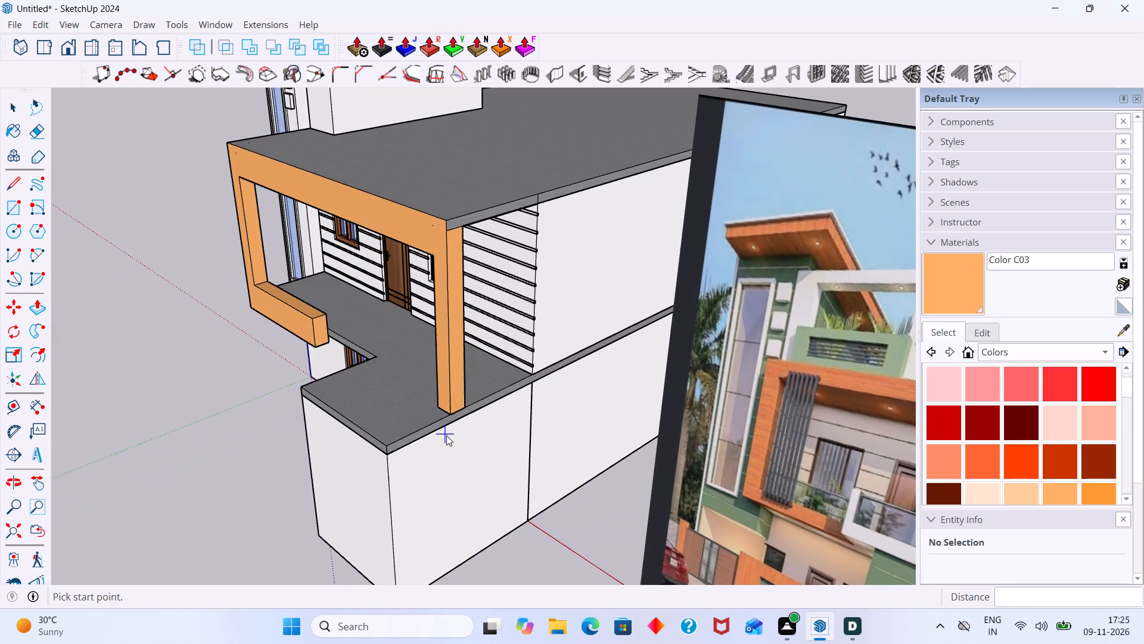
{"action": "left_click", "coordinate": [386, 444]}
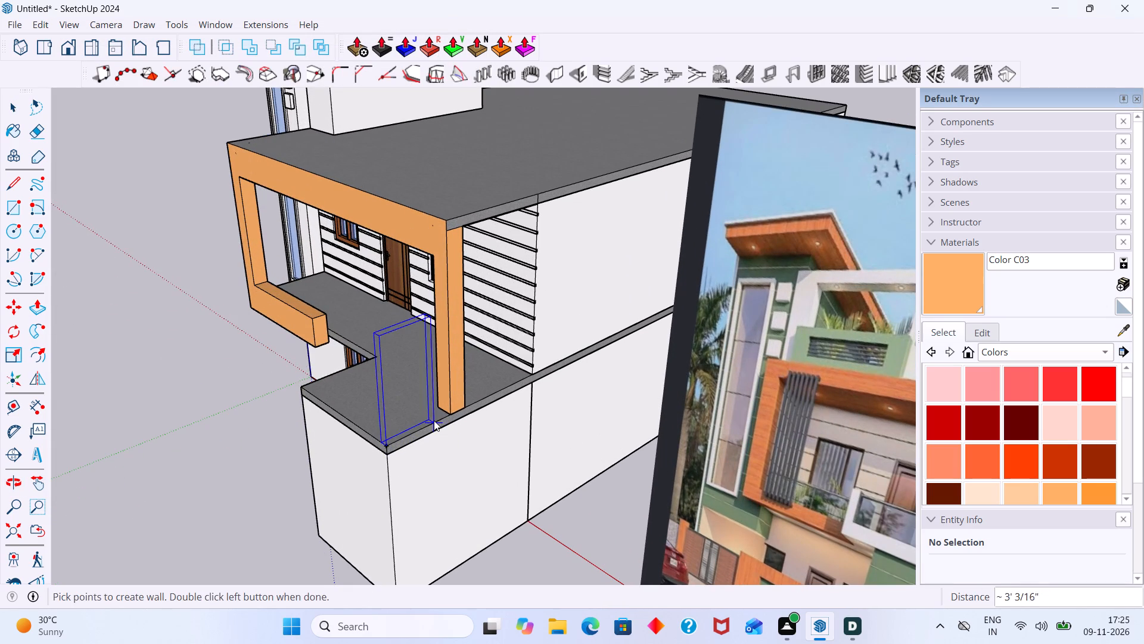
{"action": "scroll", "coordinate": [451, 419], "scroll_direction": "up", "scroll_amount": 2}
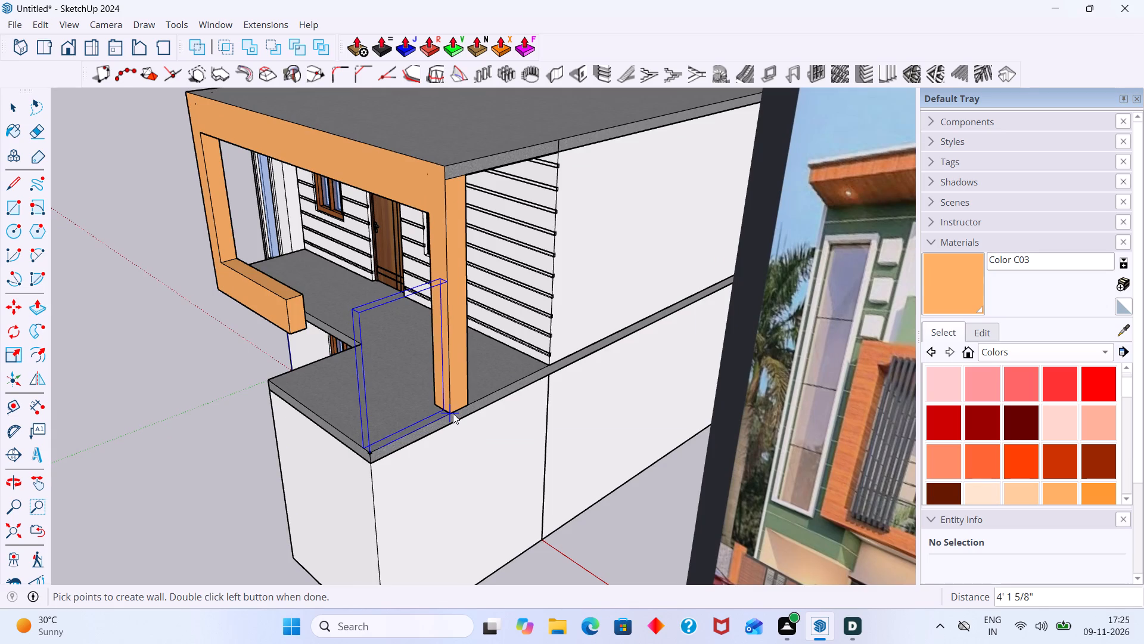
{"action": "scroll", "coordinate": [453, 413], "scroll_direction": "down", "scroll_amount": 6}
{"action": "scroll", "coordinate": [453, 413], "scroll_direction": "up", "scroll_amount": 1}
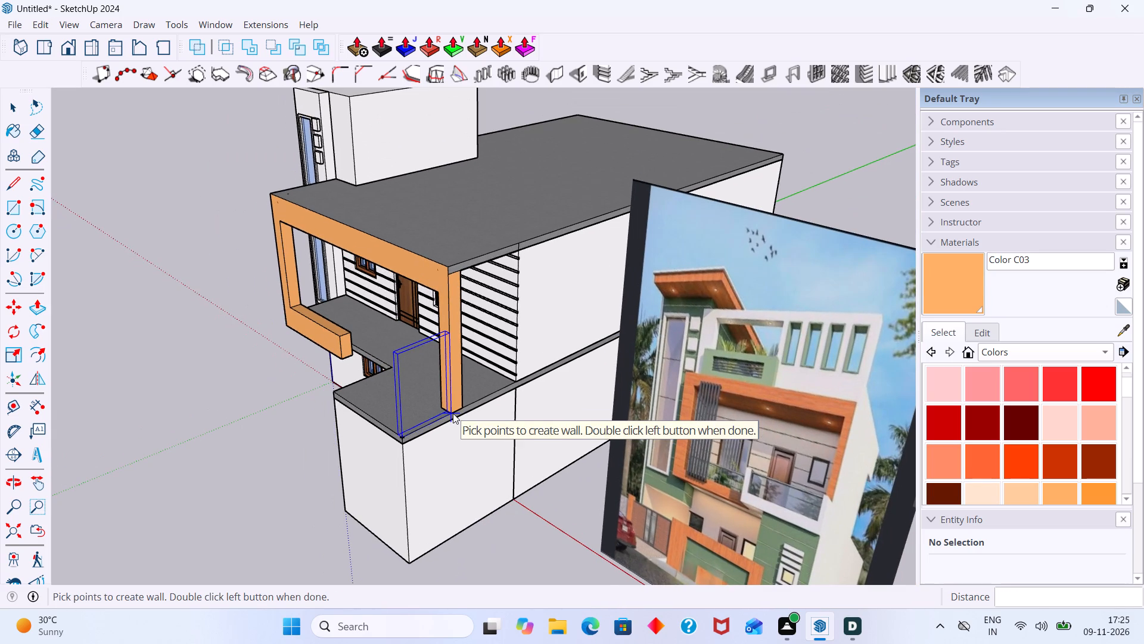
{"action": "double_click", "coordinate": [453, 413]}
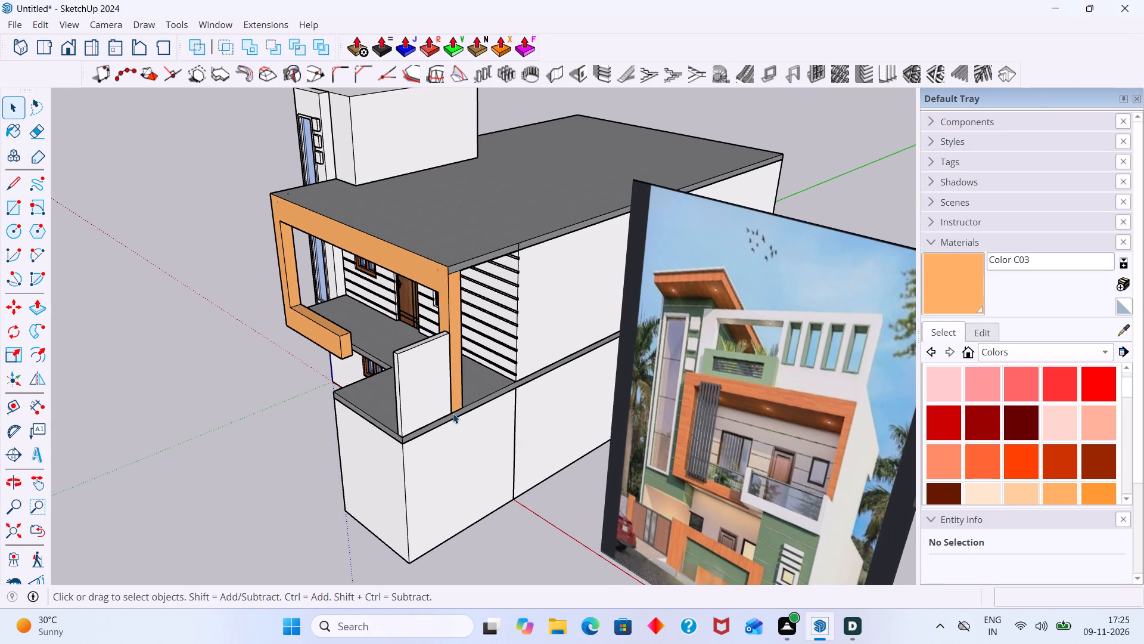
Inside the new wall's group, Push/Pull its top face down about 3' 8 9/16" to form a low parapet, and leave the group.
{"action": "middle_click_drag", "start_coordinate": [475, 410], "coordinate": [427, 415]}
{"action": "scroll", "coordinate": [383, 386], "scroll_direction": "up", "scroll_amount": 1}
{"action": "middle_click_drag", "start_coordinate": [383, 386], "coordinate": [391, 406]}
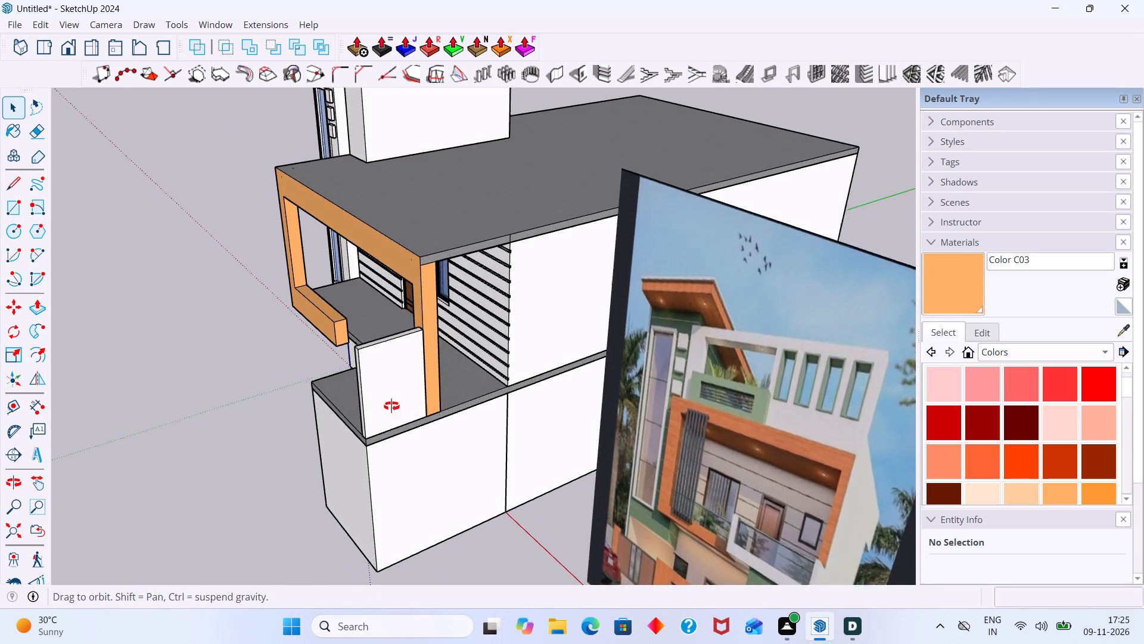
{"action": "middle_click_drag", "start_coordinate": [391, 406], "coordinate": [432, 448]}
{"action": "scroll", "coordinate": [422, 426], "scroll_direction": "up", "scroll_amount": 8}
{"action": "left_click", "coordinate": [411, 391]}
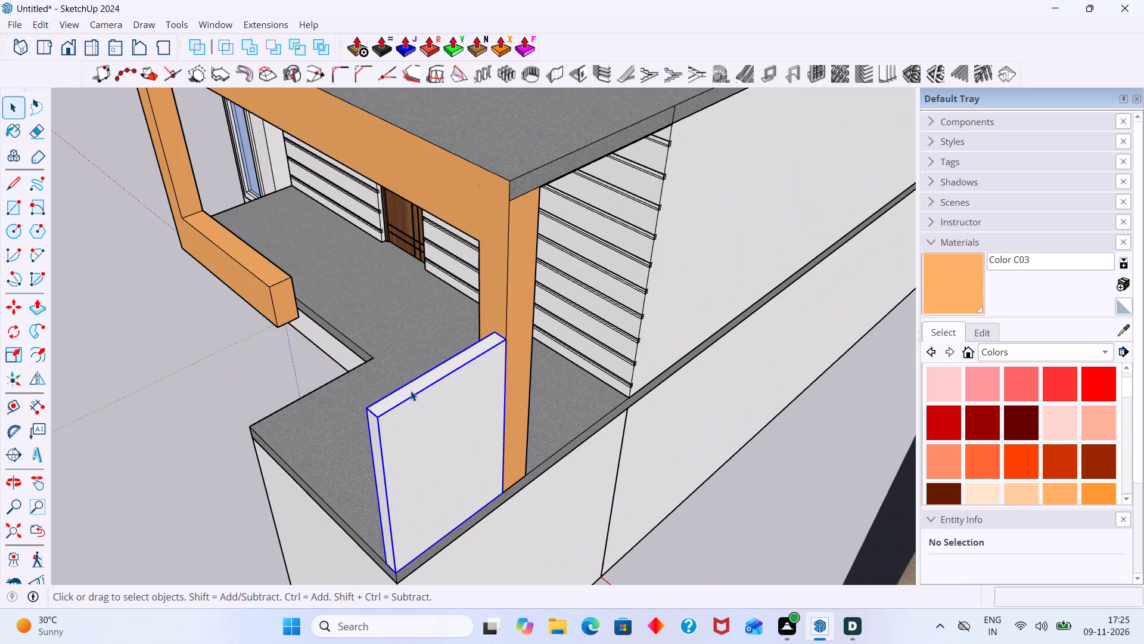
{"action": "double_click", "coordinate": [410, 390]}
{"action": "scroll", "coordinate": [410, 390], "scroll_direction": "up", "scroll_amount": 2}
{"action": "left_click", "coordinate": [410, 390]}
{"action": "left_click", "coordinate": [410, 390]}
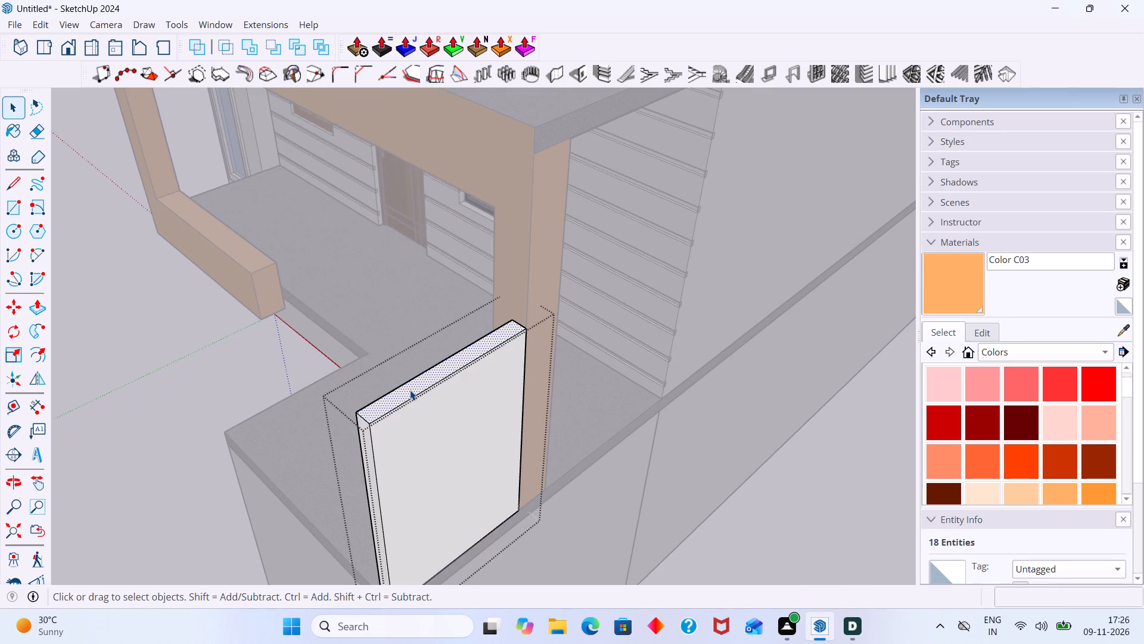
{"action": "key", "text": "p"}
{"action": "left_click", "coordinate": [410, 390]}
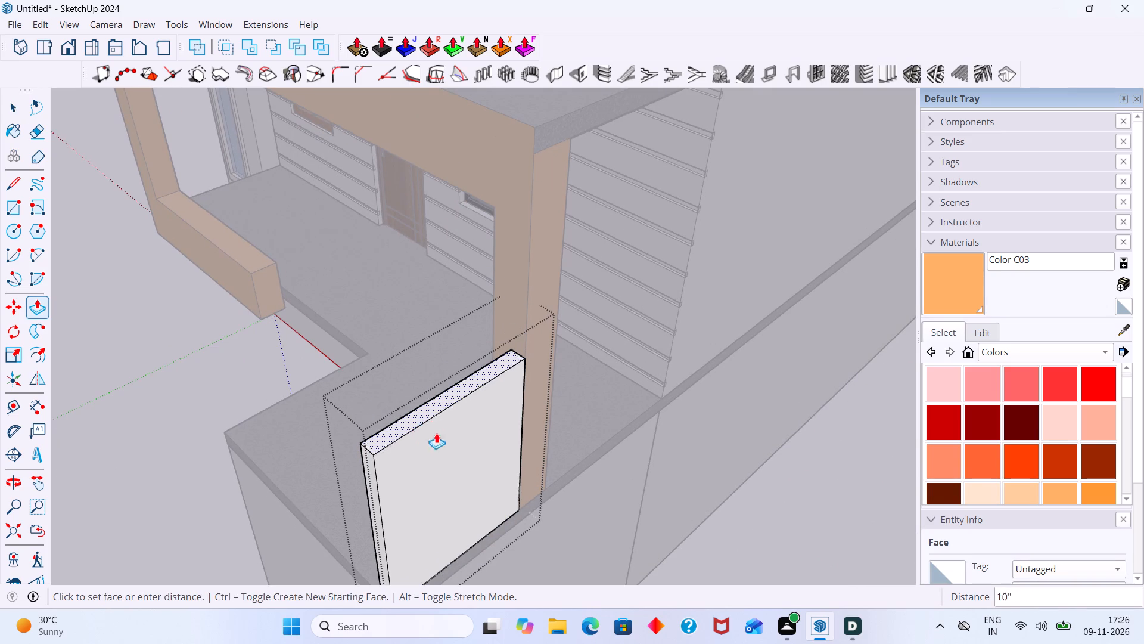
{"action": "middle_click_drag", "start_coordinate": [480, 512], "coordinate": [427, 423]}
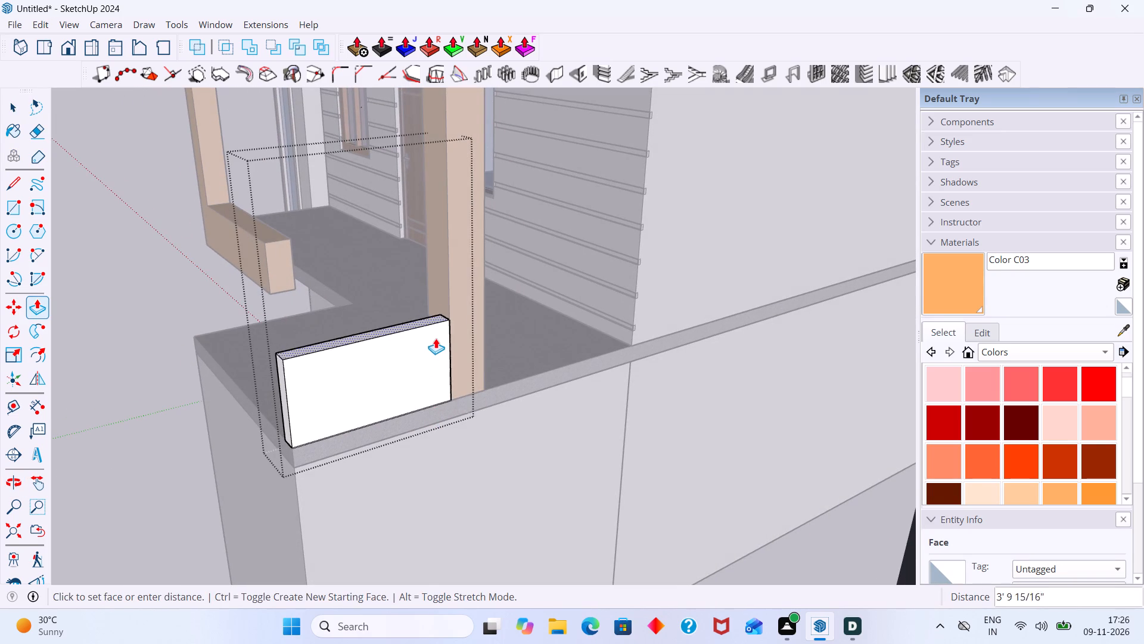
{"action": "left_click", "coordinate": [436, 337]}
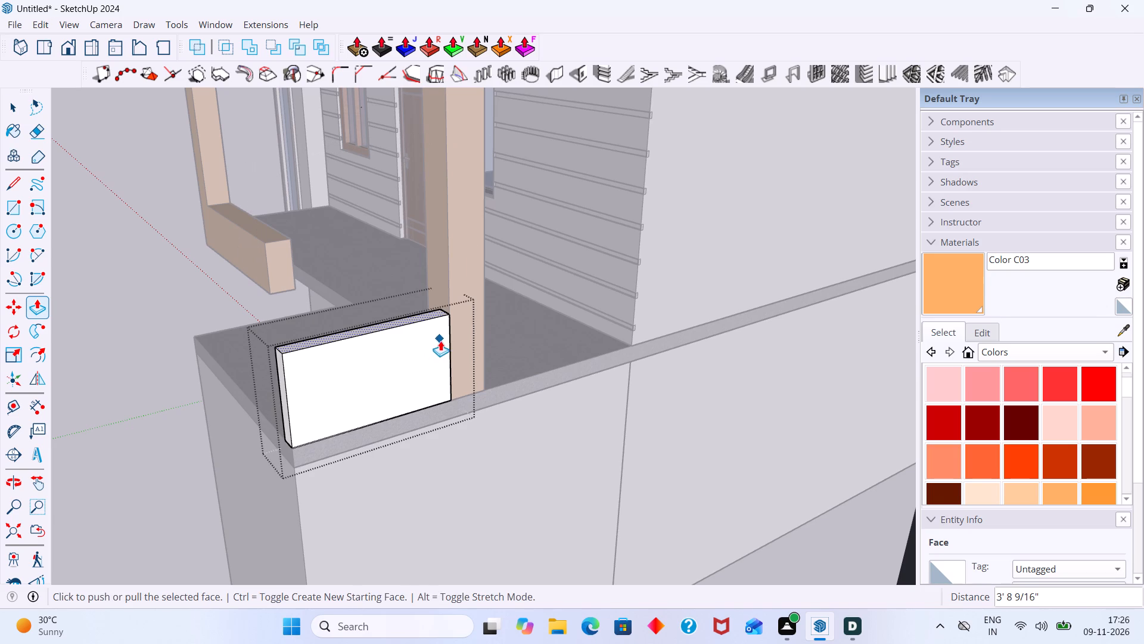
{"action": "key", "text": "space"}
{"action": "left_click", "coordinate": [820, 561]}
Examine the low parapet beside the frame post and the open slab edge behind it, comparing them with the reference image.
{"action": "scroll", "coordinate": [644, 474], "scroll_direction": "down", "scroll_amount": 4}
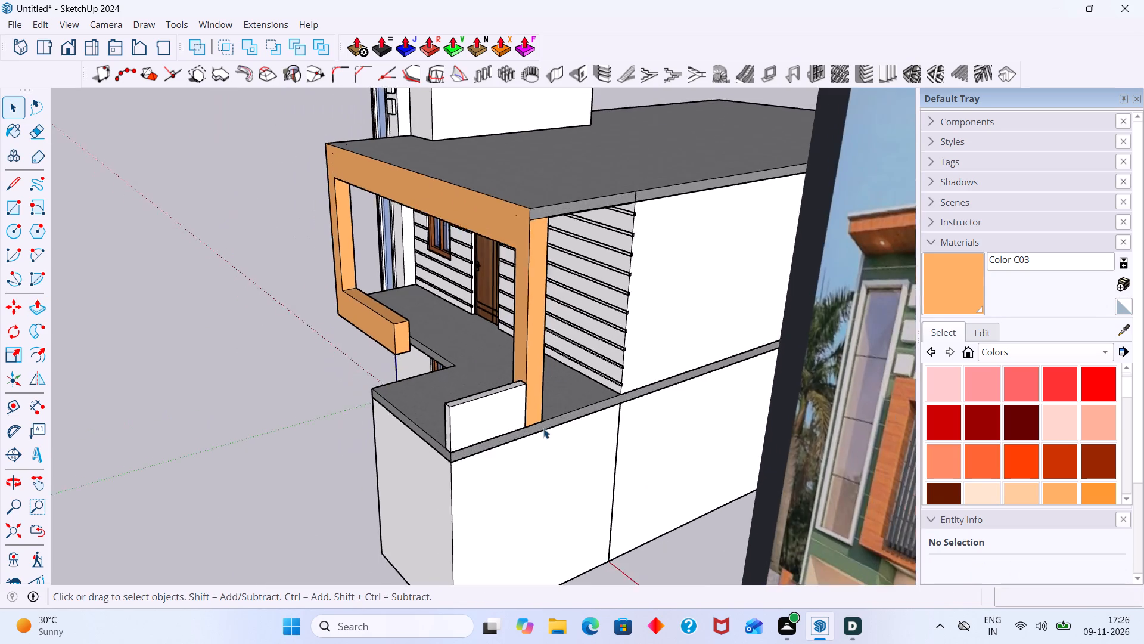
{"action": "scroll", "coordinate": [543, 428], "scroll_direction": "down", "scroll_amount": 9}
{"action": "middle_click_drag", "start_coordinate": [574, 457], "coordinate": [562, 455]}
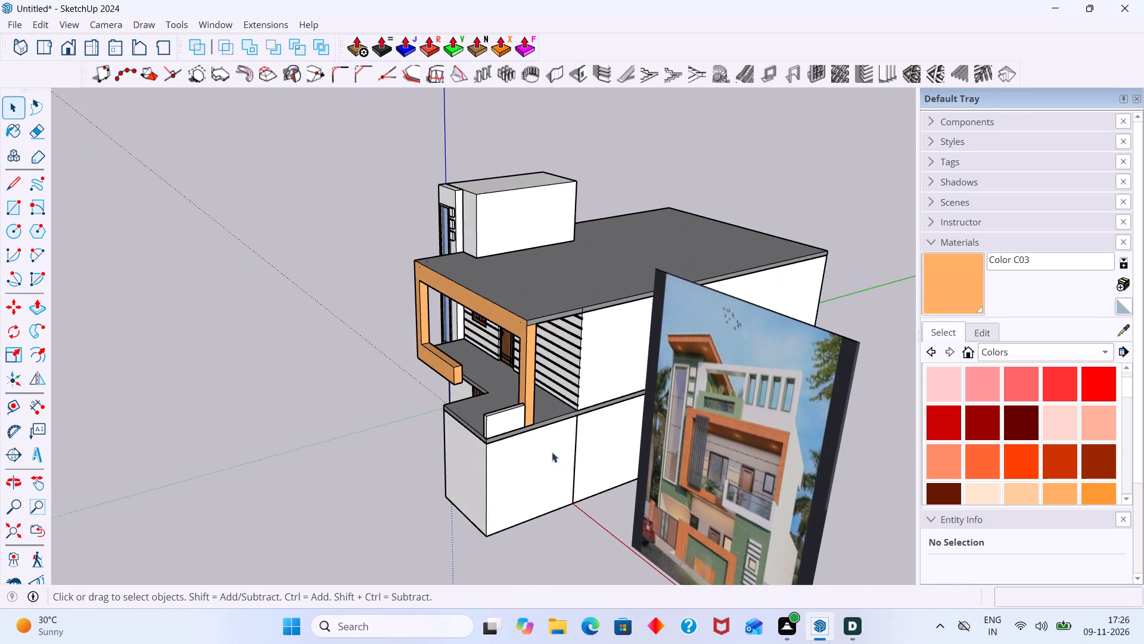
{"action": "scroll", "coordinate": [531, 432], "scroll_direction": "up", "scroll_amount": 7}
{"action": "scroll", "coordinate": [544, 407], "scroll_direction": "down", "scroll_amount": 5}
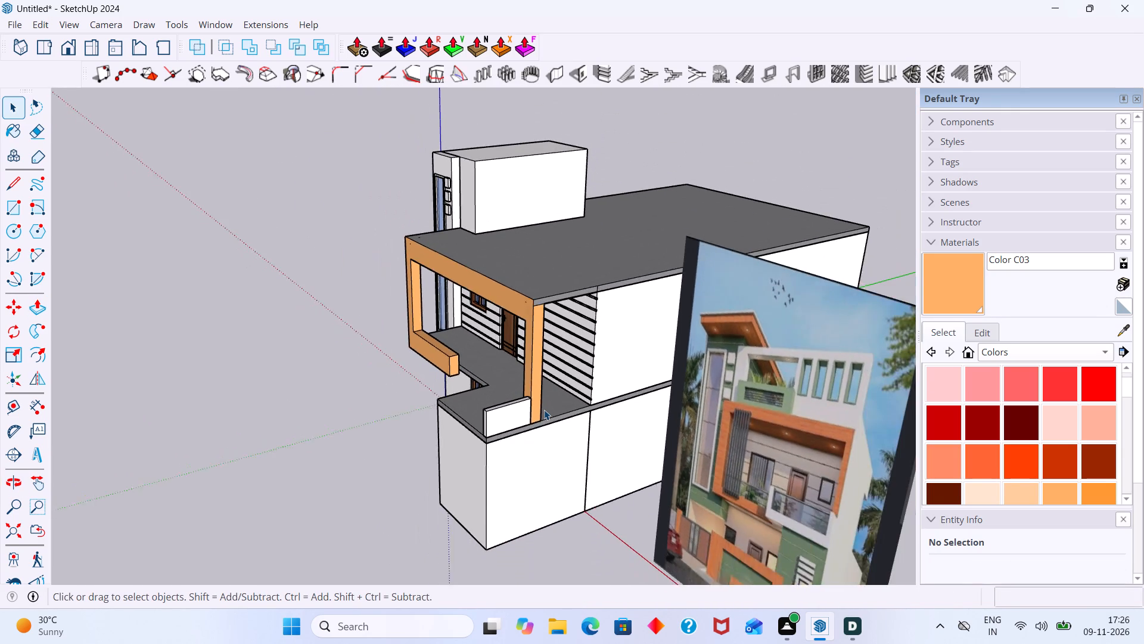
{"action": "scroll", "coordinate": [544, 410], "scroll_direction": "down", "scroll_amount": 2}
{"action": "middle_click_drag", "start_coordinate": [558, 420], "coordinate": [542, 410]}
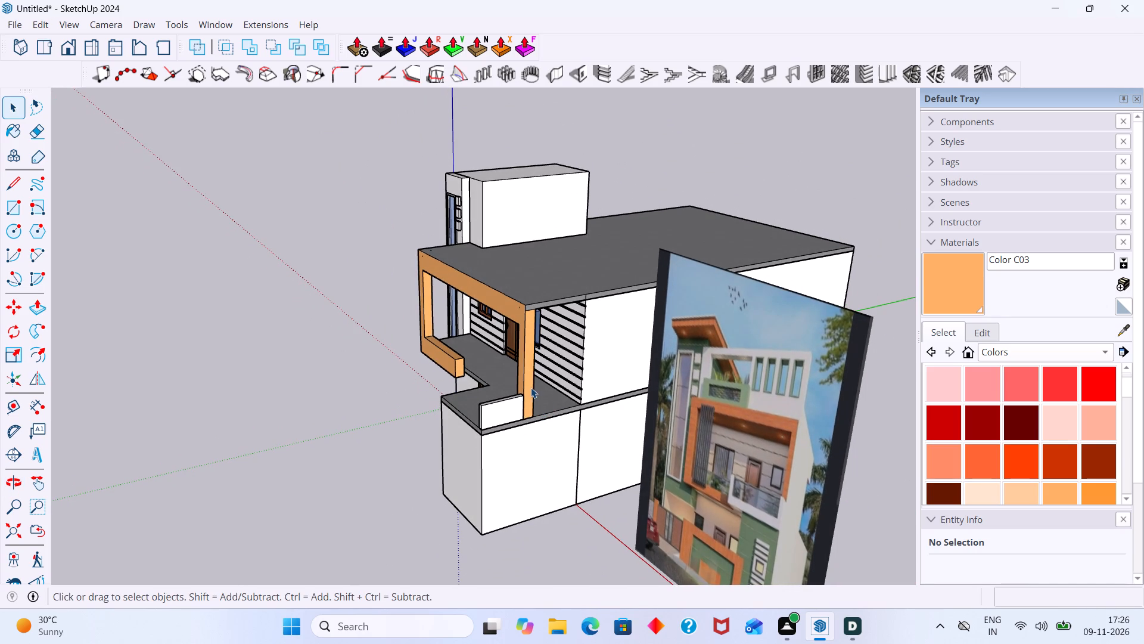
{"action": "scroll", "coordinate": [530, 381], "scroll_direction": "up", "scroll_amount": 3}
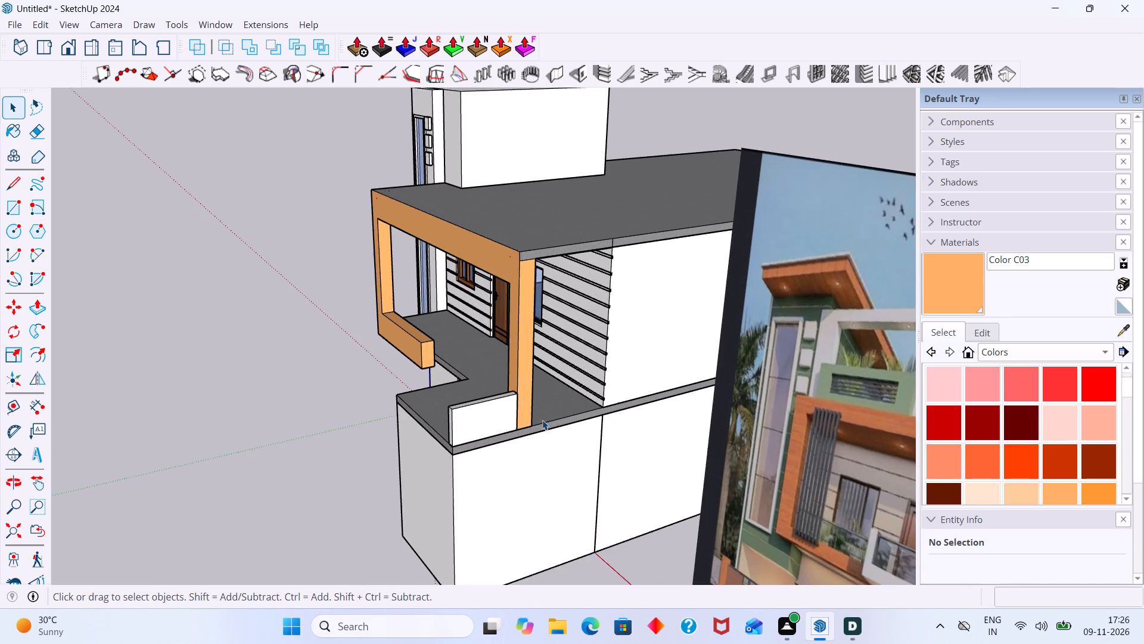
{"action": "scroll", "coordinate": [542, 420], "scroll_direction": "up", "scroll_amount": 2}
{"action": "middle_click_drag", "start_coordinate": [540, 420], "coordinate": [531, 420]}
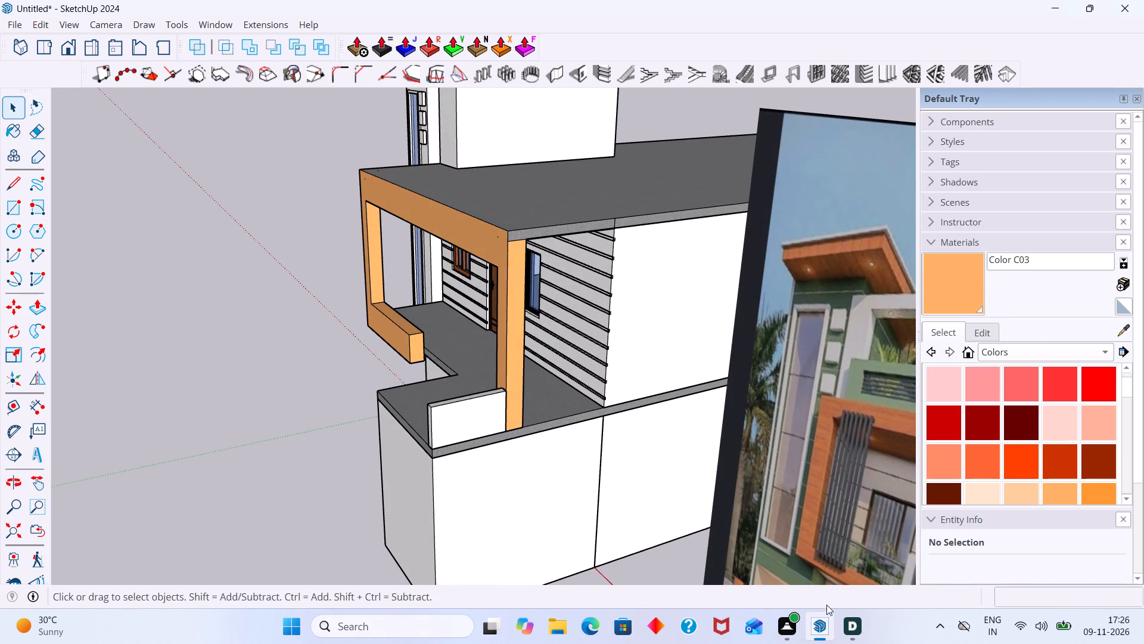
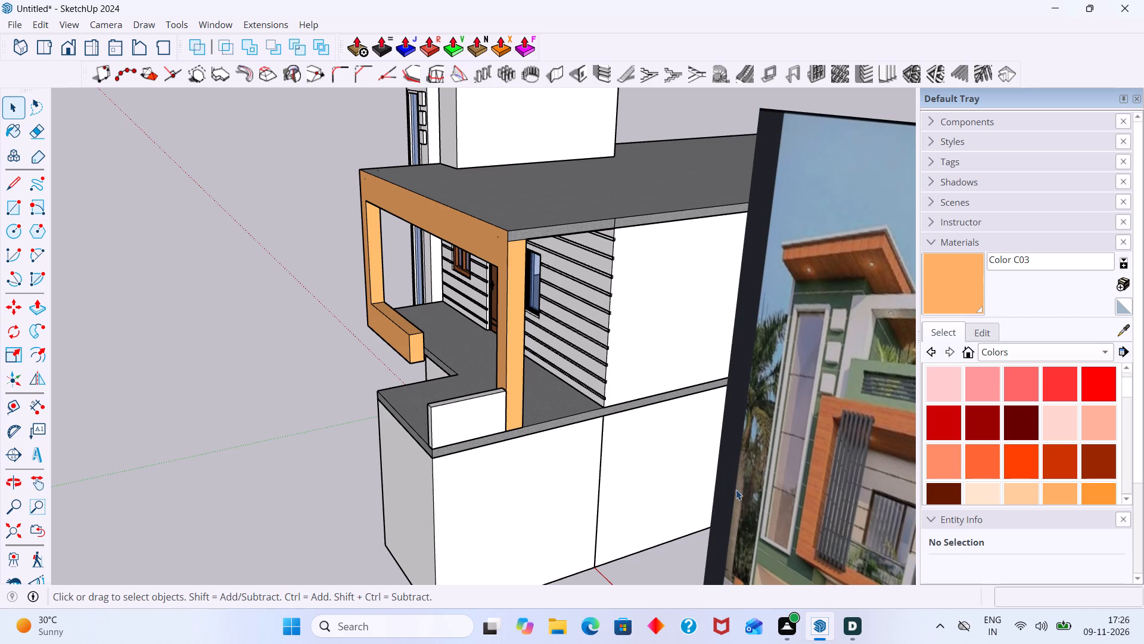
Build a vertical wall about 5' 2" long on the balcony slab edge, from the orange frame's pillar to the clad wall's corner.
{"action": "middle_click_drag", "start_coordinate": [600, 471], "coordinate": [562, 487]}
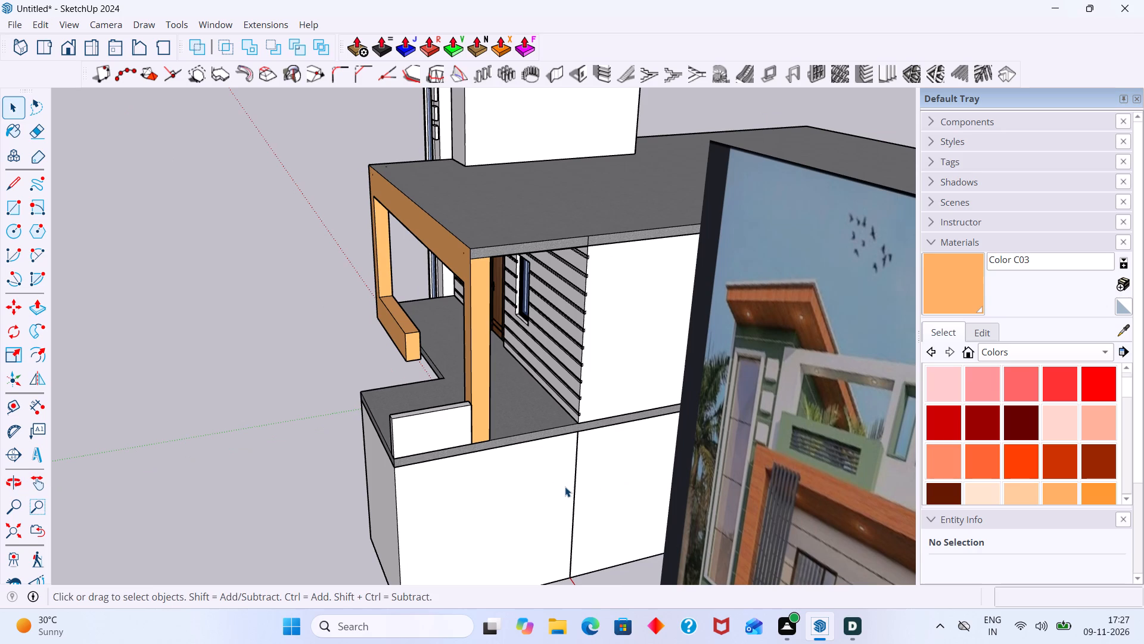
{"action": "left_click", "coordinate": [559, 73]}
{"action": "left_click", "coordinate": [118, 379]}
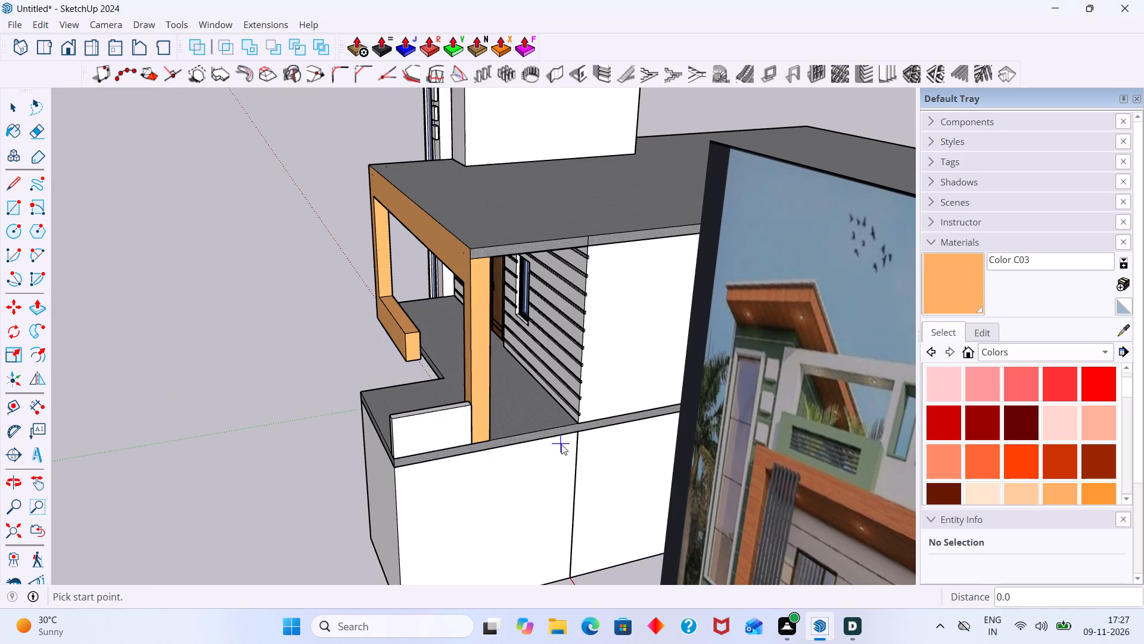
{"action": "scroll", "coordinate": [475, 441], "scroll_direction": "up", "scroll_amount": 6}
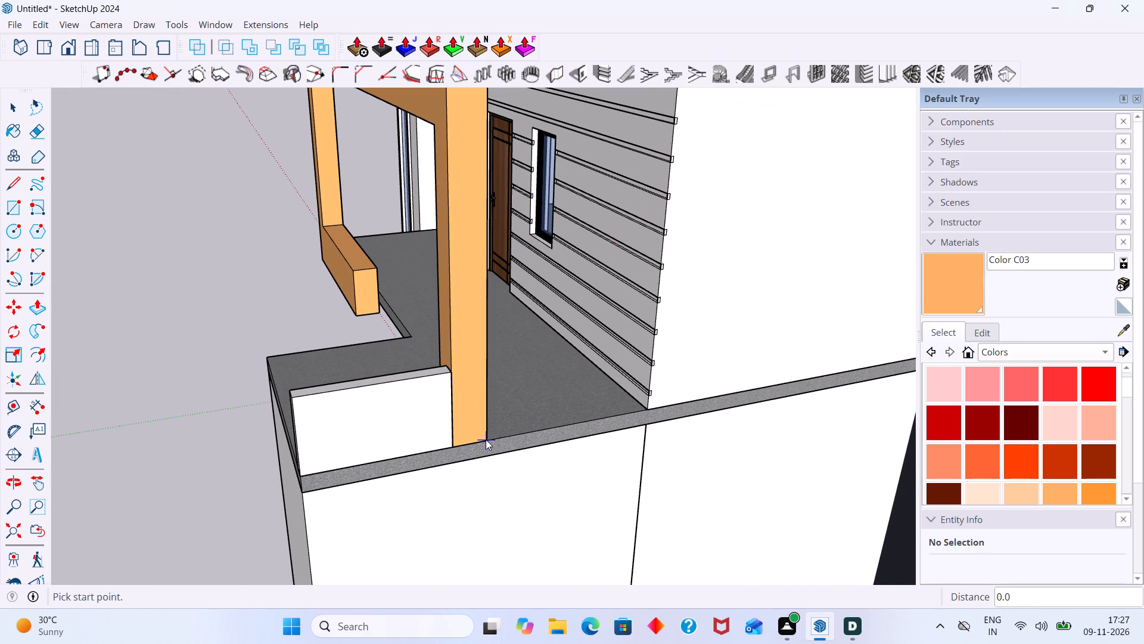
{"action": "left_click", "coordinate": [486, 439]}
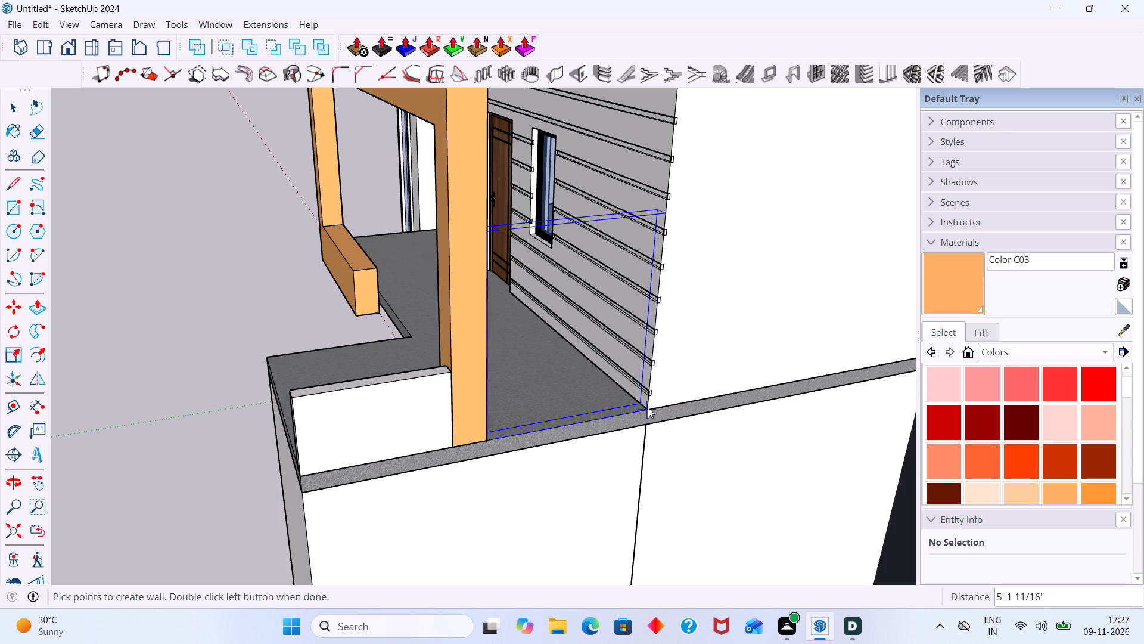
{"action": "left_click", "coordinate": [649, 407]}
{"action": "left_click", "coordinate": [652, 407]}
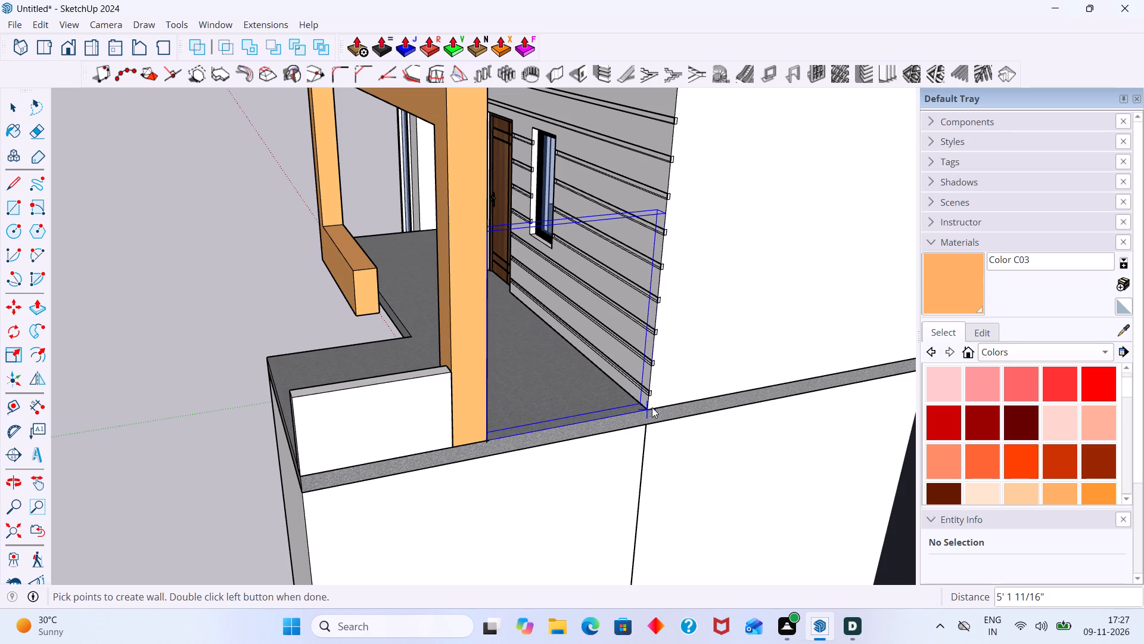
{"action": "left_click", "coordinate": [649, 408]}
{"action": "left_click", "coordinate": [648, 408]}
{"action": "double_click", "coordinate": [648, 408]}
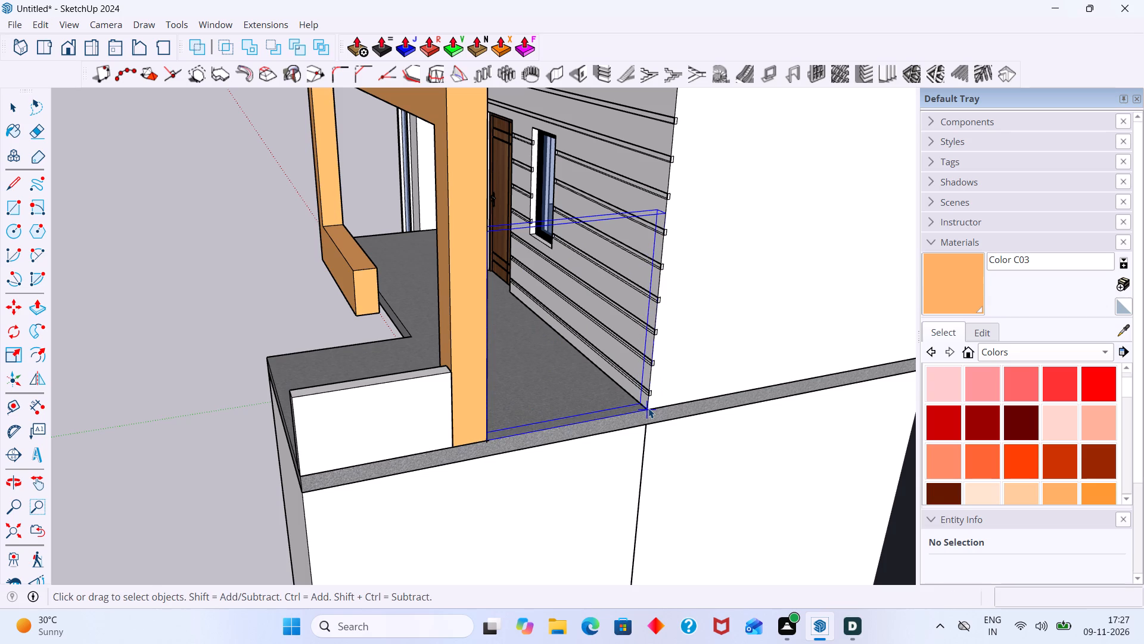
{"action": "key", "text": "space"}
Push/Pull the new side wall's top face up 4' to the underside of the roof slab.
{"action": "scroll", "coordinate": [614, 398], "scroll_direction": "down", "scroll_amount": 4}
{"action": "middle_click_drag", "start_coordinate": [611, 400], "coordinate": [666, 402]}
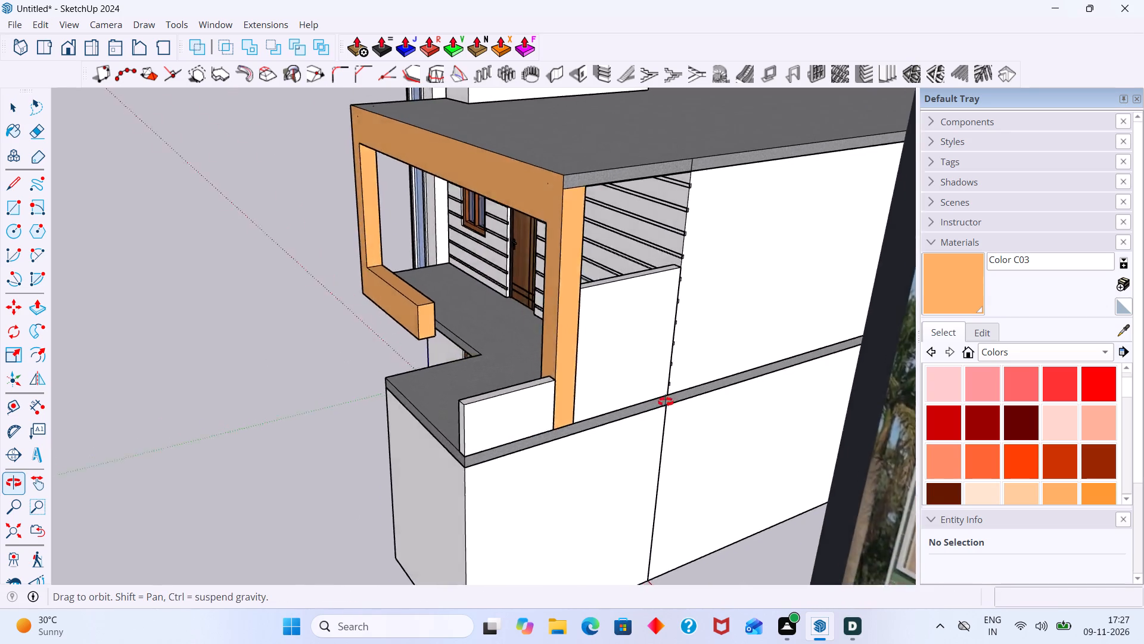
{"action": "middle_click_drag", "start_coordinate": [666, 402], "coordinate": [1064, 429]}
{"action": "scroll", "coordinate": [784, 236], "scroll_direction": "up", "scroll_amount": 5}
{"action": "middle_click_drag", "start_coordinate": [722, 232], "coordinate": [635, 228]}
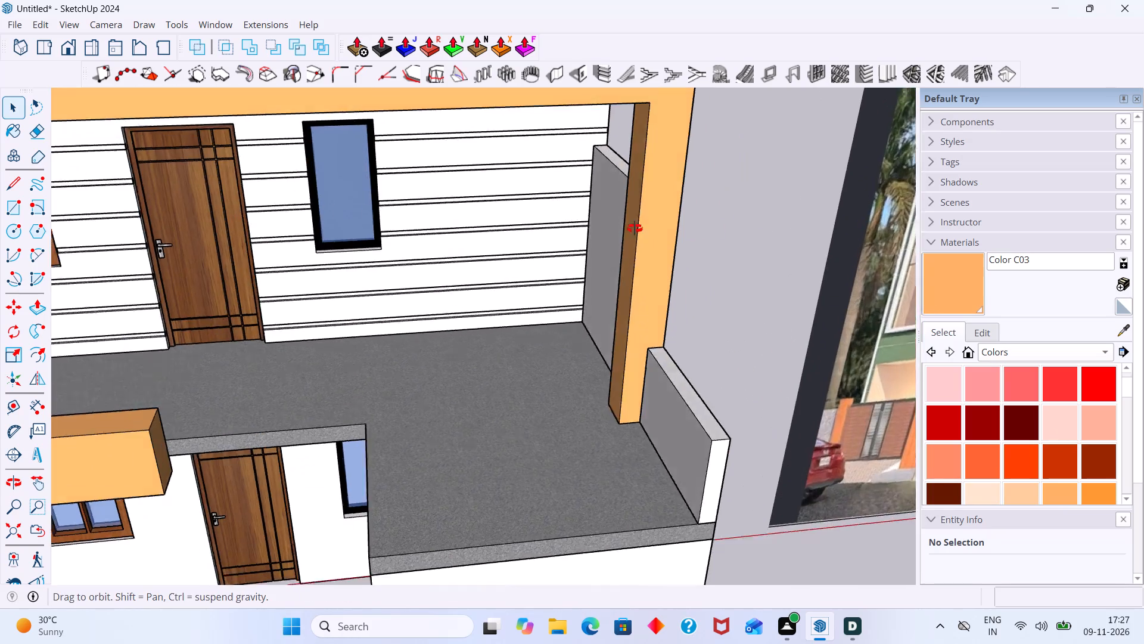
{"action": "middle_click_drag", "start_coordinate": [635, 228], "coordinate": [428, 277]}
{"action": "scroll", "coordinate": [470, 262], "scroll_direction": "up", "scroll_amount": 7}
{"action": "left_click", "coordinate": [540, 236]}
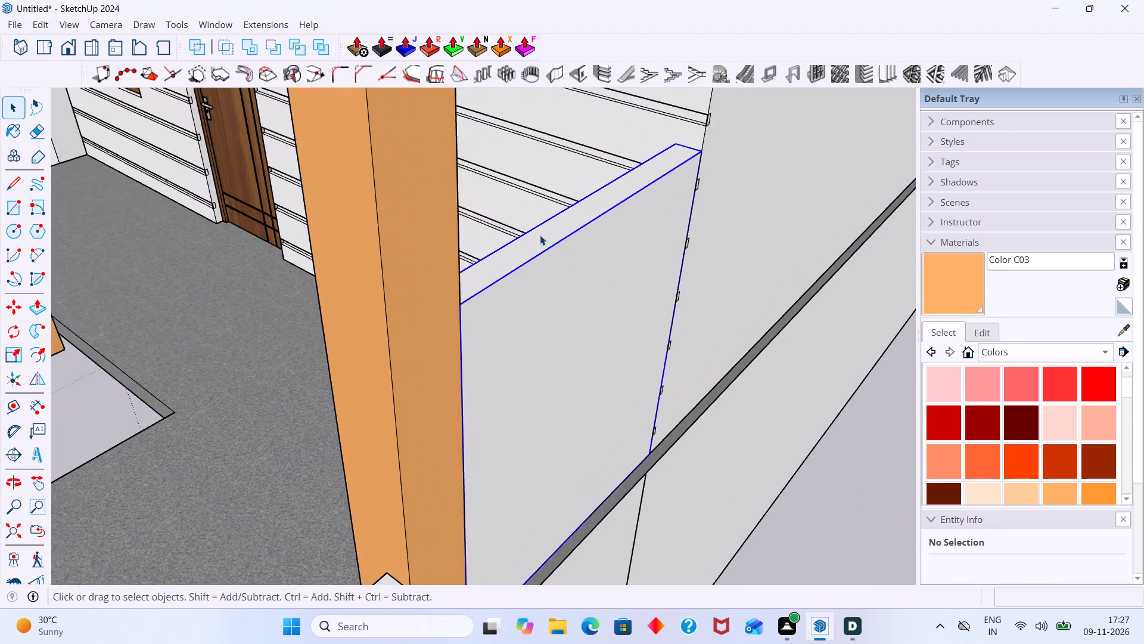
{"action": "double_click", "coordinate": [540, 235]}
{"action": "scroll", "coordinate": [540, 235], "scroll_direction": "up", "scroll_amount": 3}
{"action": "left_click", "coordinate": [540, 242]}
{"action": "key", "text": "p"}
{"action": "left_click", "coordinate": [540, 242]}
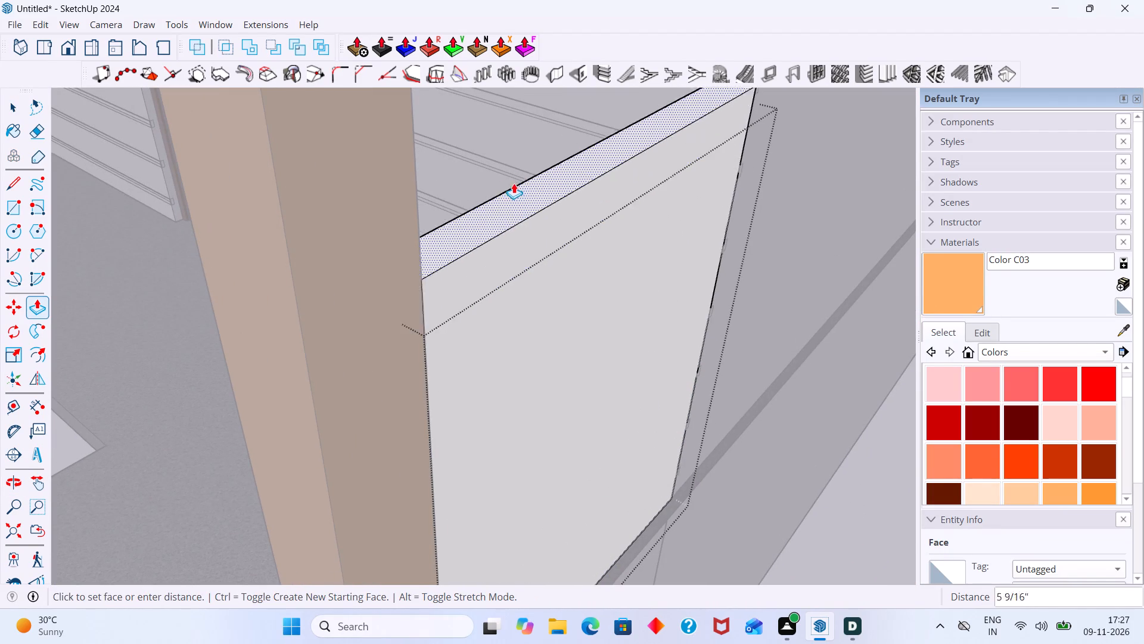
{"action": "scroll", "coordinate": [511, 175], "scroll_direction": "down", "scroll_amount": 16}
{"action": "middle_click_drag", "start_coordinate": [499, 195], "coordinate": [452, 346]}
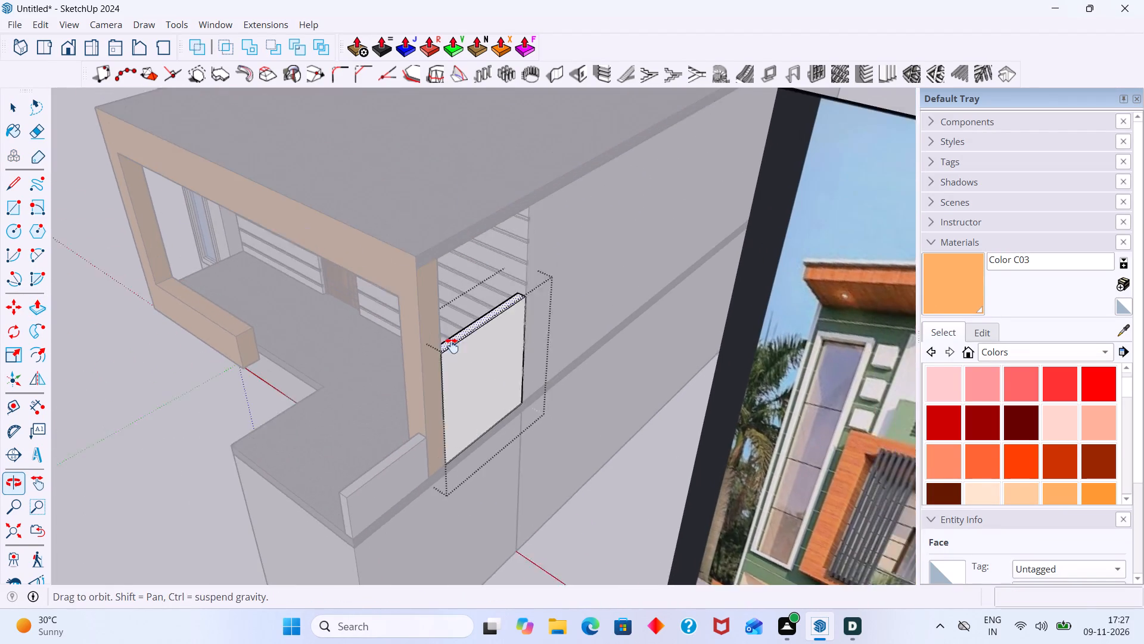
{"action": "middle_click_drag", "start_coordinate": [452, 346], "coordinate": [451, 346]}
{"action": "scroll", "coordinate": [436, 262], "scroll_direction": "up", "scroll_amount": 5}
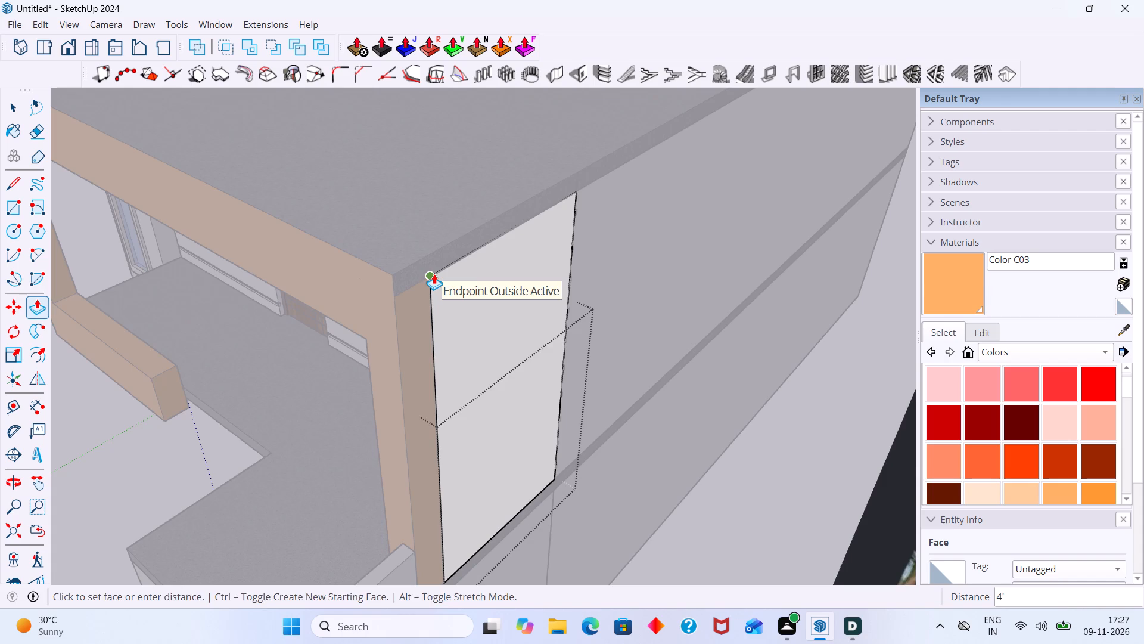
{"action": "left_click", "coordinate": [434, 274]}
{"action": "key", "text": "space"}
{"action": "scroll", "coordinate": [554, 319], "scroll_direction": "down", "scroll_amount": 8}
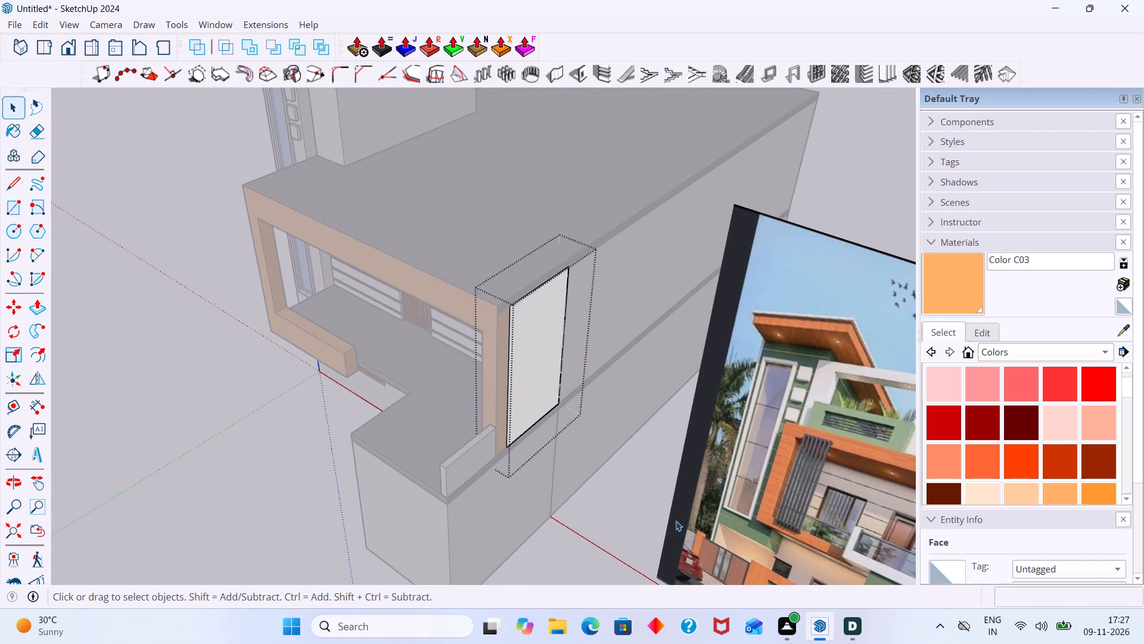
{"action": "left_click", "coordinate": [642, 503]}
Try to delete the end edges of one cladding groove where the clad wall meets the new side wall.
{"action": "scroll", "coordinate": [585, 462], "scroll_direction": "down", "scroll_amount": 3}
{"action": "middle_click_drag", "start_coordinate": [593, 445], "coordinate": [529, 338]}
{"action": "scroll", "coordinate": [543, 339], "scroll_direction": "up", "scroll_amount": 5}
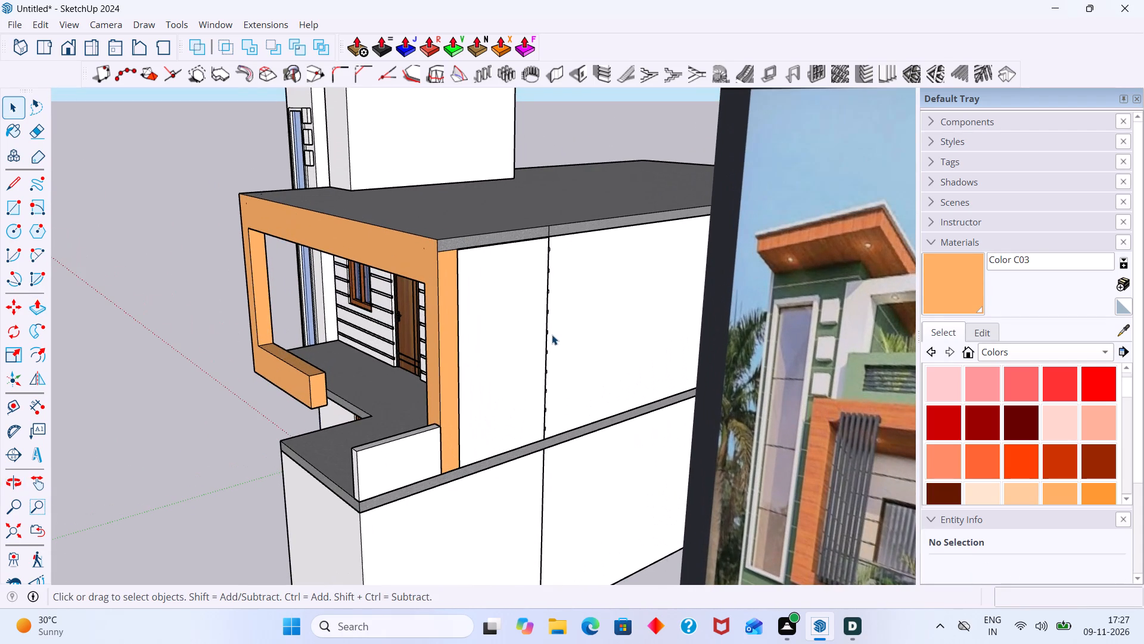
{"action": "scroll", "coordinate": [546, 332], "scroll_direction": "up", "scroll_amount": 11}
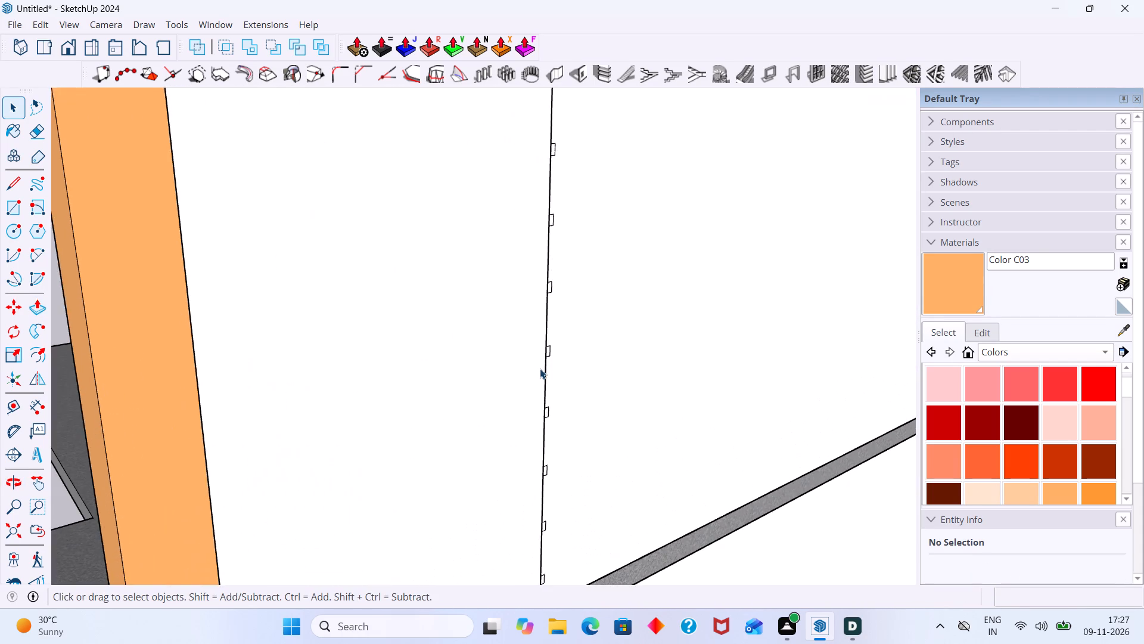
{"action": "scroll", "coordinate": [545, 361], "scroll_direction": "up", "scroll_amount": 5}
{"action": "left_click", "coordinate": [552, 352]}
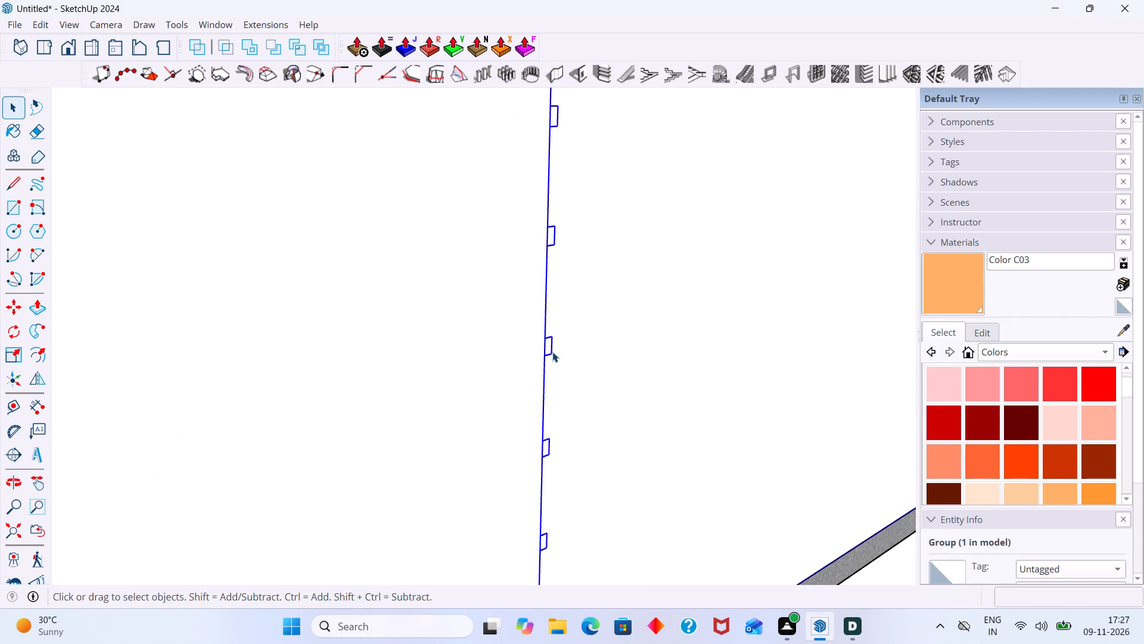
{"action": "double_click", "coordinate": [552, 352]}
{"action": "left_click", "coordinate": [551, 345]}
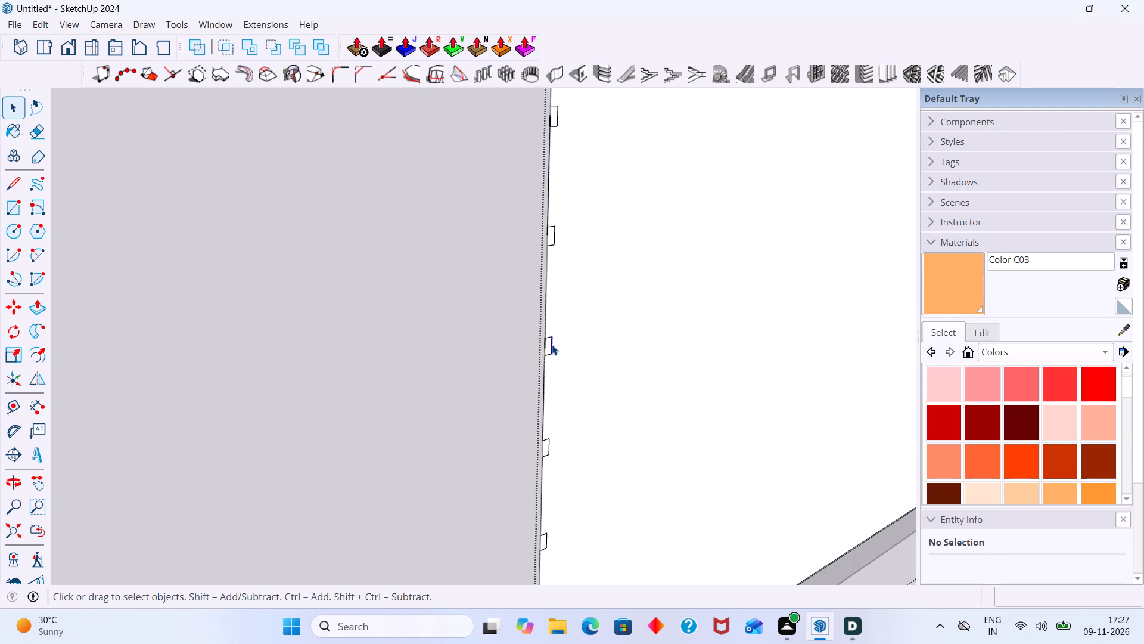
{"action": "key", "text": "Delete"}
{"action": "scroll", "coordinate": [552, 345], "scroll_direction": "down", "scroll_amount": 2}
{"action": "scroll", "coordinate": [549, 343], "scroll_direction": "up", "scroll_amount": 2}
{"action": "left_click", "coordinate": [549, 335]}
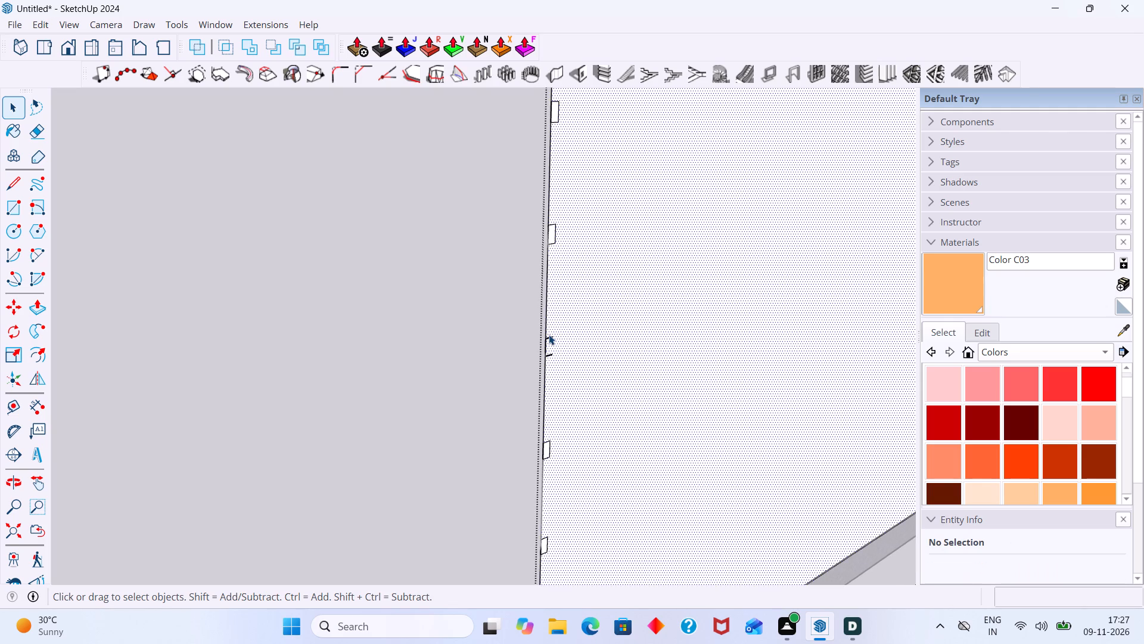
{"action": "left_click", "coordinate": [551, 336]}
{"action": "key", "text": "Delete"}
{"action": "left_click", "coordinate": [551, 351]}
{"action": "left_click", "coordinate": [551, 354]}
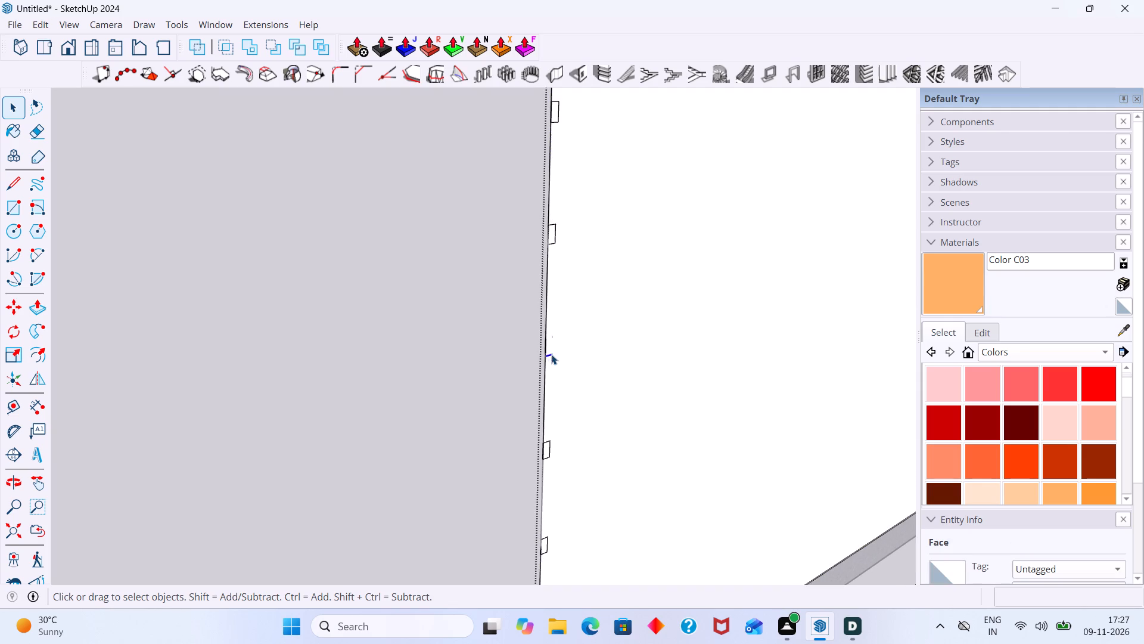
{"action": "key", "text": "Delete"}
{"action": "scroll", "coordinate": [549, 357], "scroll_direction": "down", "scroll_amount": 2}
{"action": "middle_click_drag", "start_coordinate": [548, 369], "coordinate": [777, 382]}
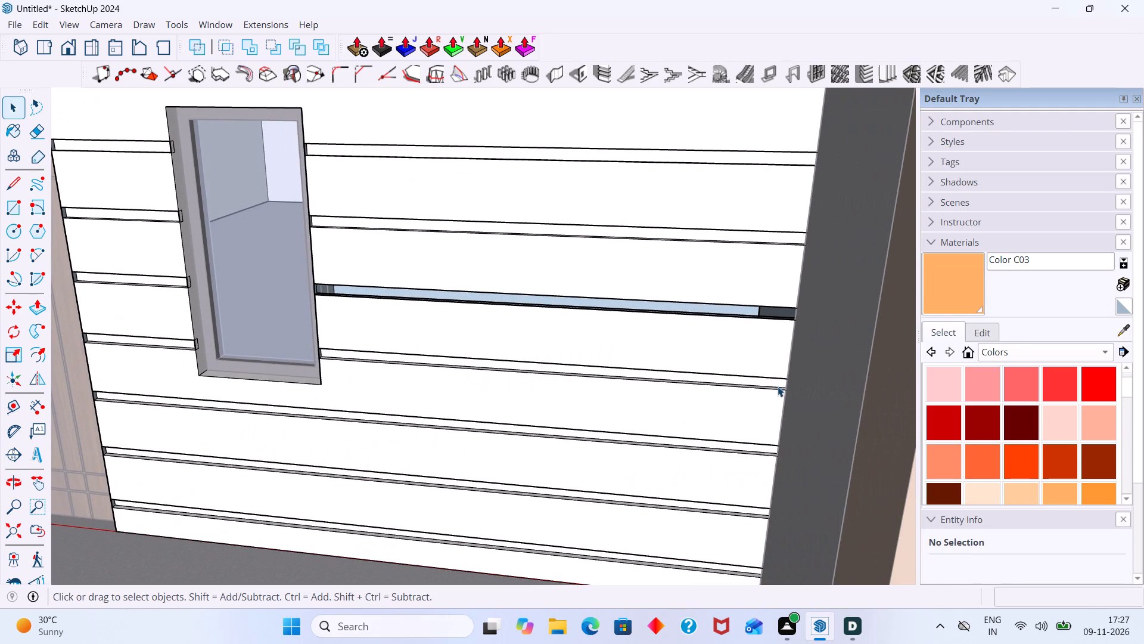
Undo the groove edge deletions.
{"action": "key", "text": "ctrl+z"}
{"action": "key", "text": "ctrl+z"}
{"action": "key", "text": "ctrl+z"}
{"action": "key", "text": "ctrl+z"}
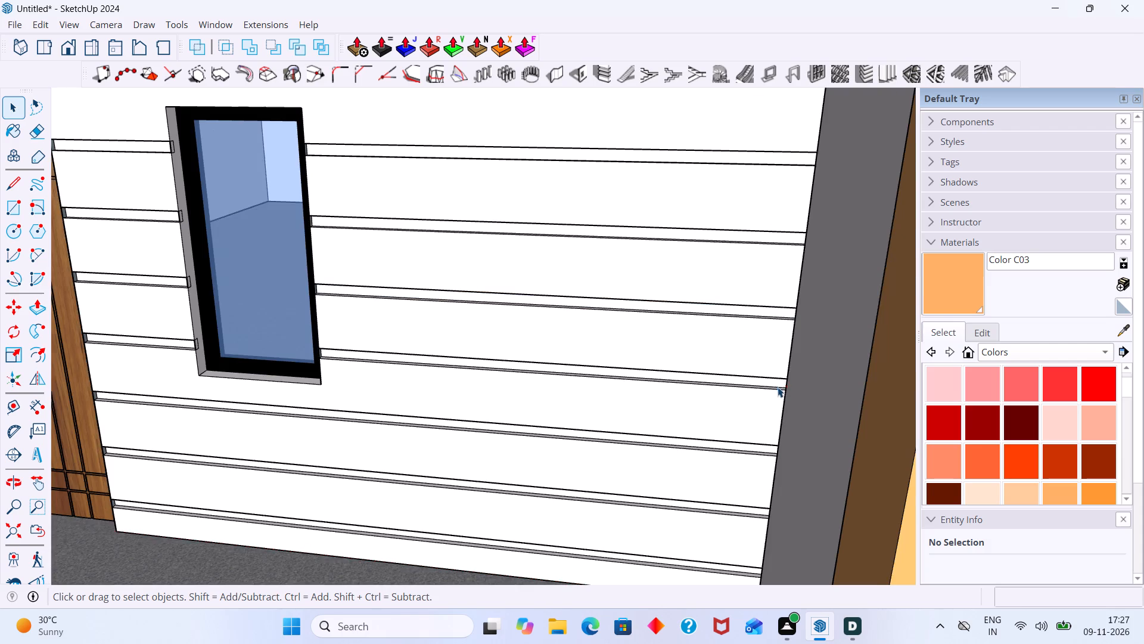
Examine the balcony's new side wall, grooved cladding and orange frame from outside and inside.
{"action": "scroll", "coordinate": [778, 388], "scroll_direction": "down", "scroll_amount": 5}
{"action": "middle_click_drag", "start_coordinate": [699, 391], "coordinate": [643, 389]}
{"action": "scroll", "coordinate": [666, 400], "scroll_direction": "down", "scroll_amount": 9}
{"action": "middle_click_drag", "start_coordinate": [667, 390], "coordinate": [467, 389]}
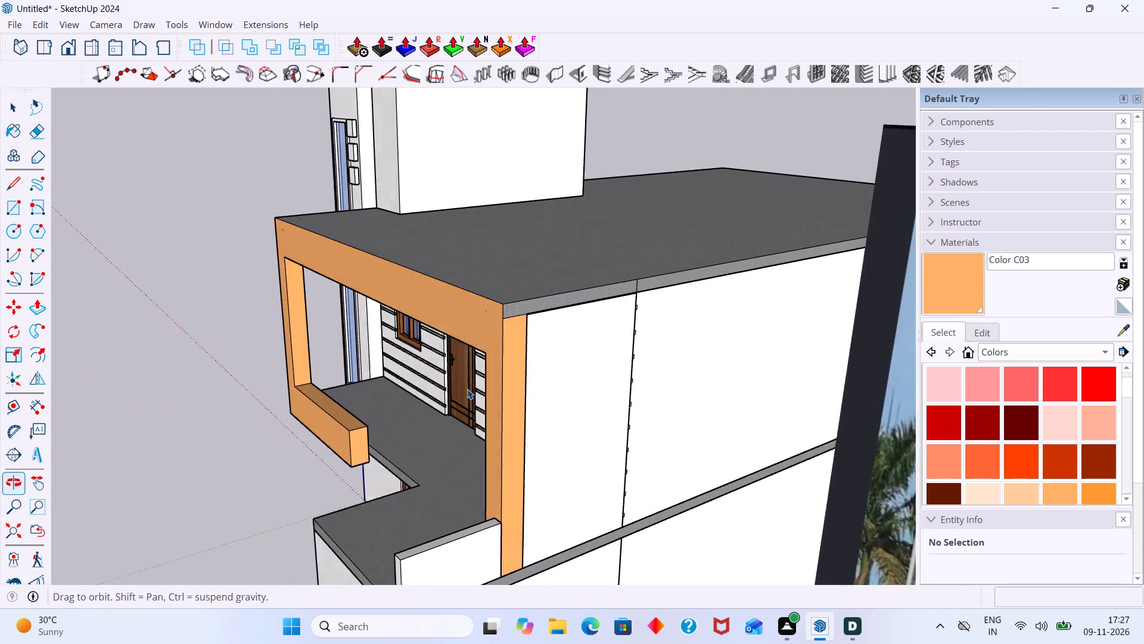
{"action": "middle_click_drag", "start_coordinate": [467, 389], "coordinate": [468, 389]}
{"action": "scroll", "coordinate": [557, 397], "scroll_direction": "down", "scroll_amount": 4}
{"action": "middle_click_drag", "start_coordinate": [582, 408], "coordinate": [1011, 354]}
{"action": "scroll", "coordinate": [769, 325], "scroll_direction": "up", "scroll_amount": 7}
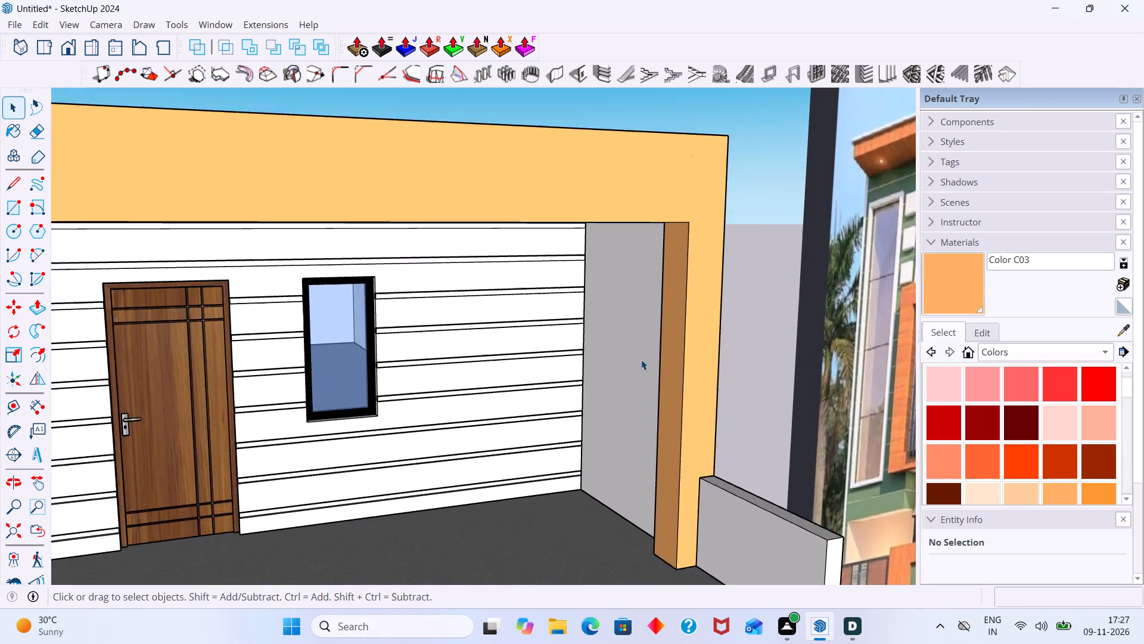
{"action": "scroll", "coordinate": [641, 360], "scroll_direction": "up", "scroll_amount": 4}
{"action": "scroll", "coordinate": [626, 357], "scroll_direction": "down", "scroll_amount": 11}
{"action": "middle_click_drag", "start_coordinate": [571, 379], "coordinate": [459, 389]}
{"action": "scroll", "coordinate": [537, 387], "scroll_direction": "down", "scroll_amount": 6}
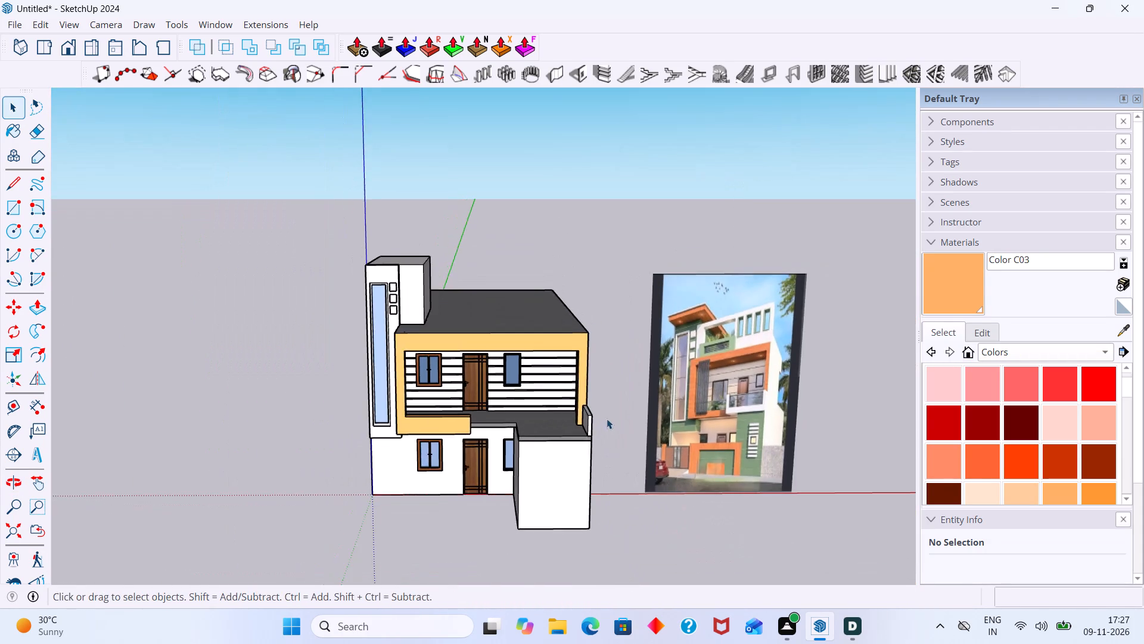
Open the orange balcony frame group for editing and select its corner pillar's outer side face.
{"action": "middle_click_drag", "start_coordinate": [560, 419], "coordinate": [341, 462]}
{"action": "scroll", "coordinate": [533, 420], "scroll_direction": "up", "scroll_amount": 5}
{"action": "middle_click_drag", "start_coordinate": [521, 445], "coordinate": [441, 460]}
{"action": "scroll", "coordinate": [445, 425], "scroll_direction": "up", "scroll_amount": 5}
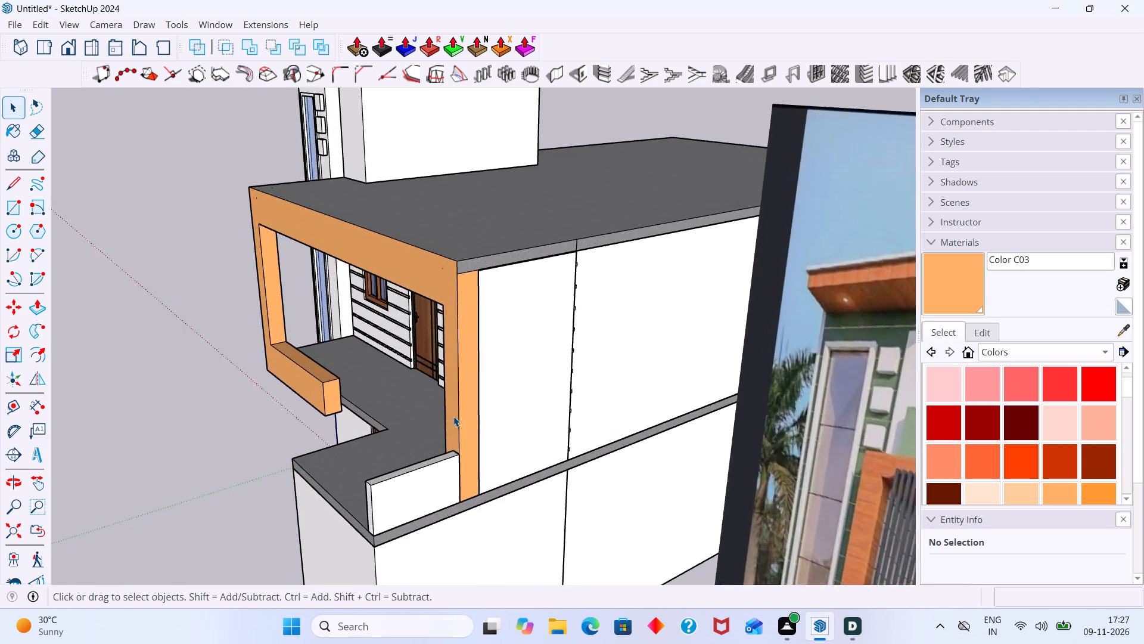
{"action": "scroll", "coordinate": [453, 416], "scroll_direction": "up", "scroll_amount": 6}
{"action": "left_click", "coordinate": [477, 419]}
{"action": "scroll", "coordinate": [477, 419], "scroll_direction": "up", "scroll_amount": 2}
{"action": "double_click", "coordinate": [475, 420]}
{"action": "left_click", "coordinate": [475, 425]}
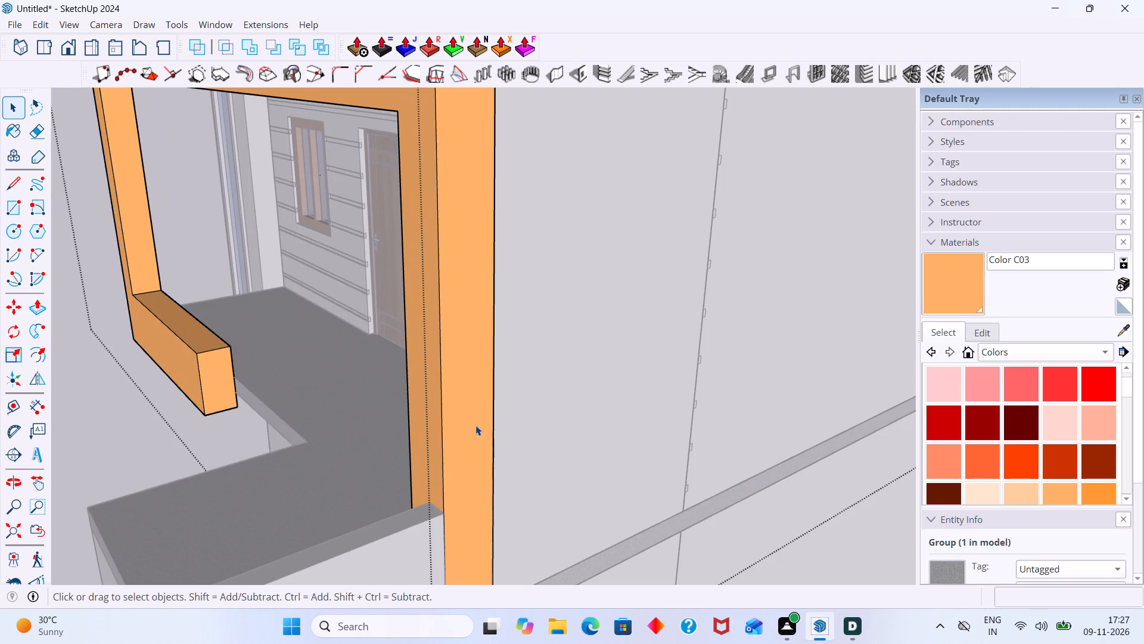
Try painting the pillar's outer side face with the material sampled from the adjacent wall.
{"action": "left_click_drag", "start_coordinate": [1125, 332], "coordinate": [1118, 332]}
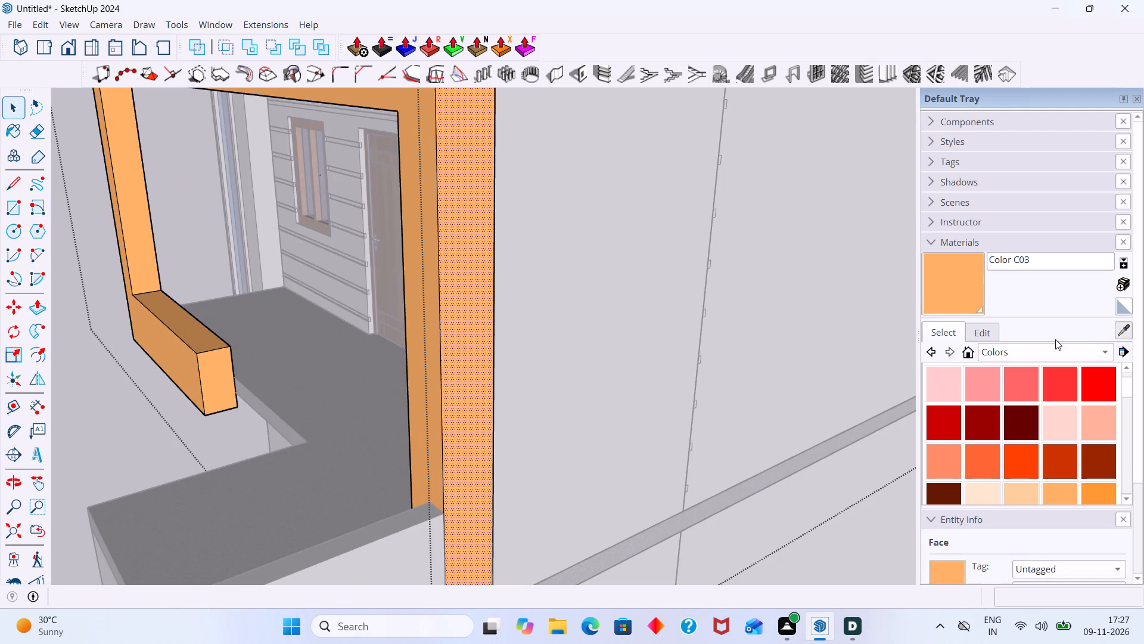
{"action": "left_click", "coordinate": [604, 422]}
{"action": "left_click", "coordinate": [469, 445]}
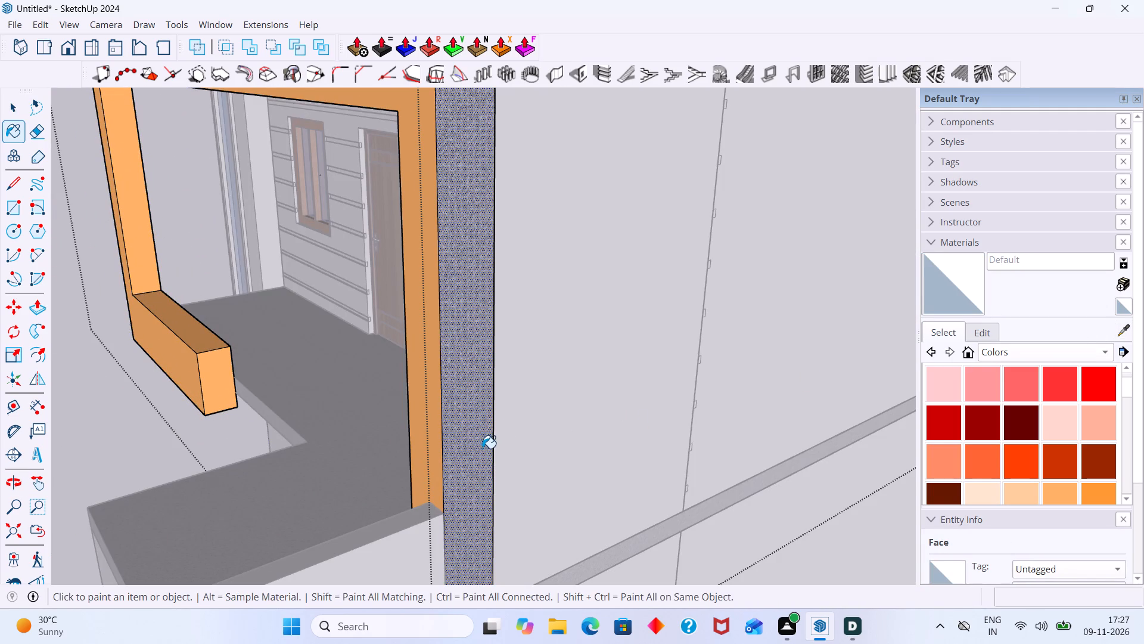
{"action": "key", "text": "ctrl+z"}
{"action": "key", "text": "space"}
Paint the frame pillar's outer side face white with Color M00 and leave the group.
{"action": "scroll", "coordinate": [971, 368], "scroll_direction": "down", "scroll_amount": 5}
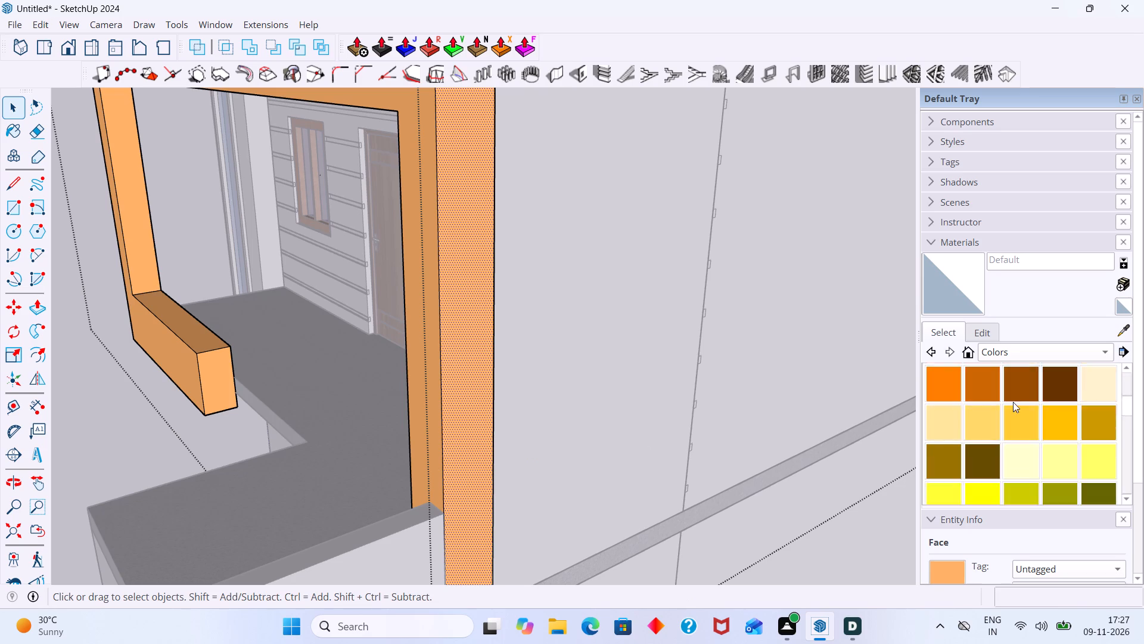
{"action": "scroll", "coordinate": [1013, 402], "scroll_direction": "down", "scroll_amount": 17}
{"action": "scroll", "coordinate": [1011, 435], "scroll_direction": "up", "scroll_amount": 3}
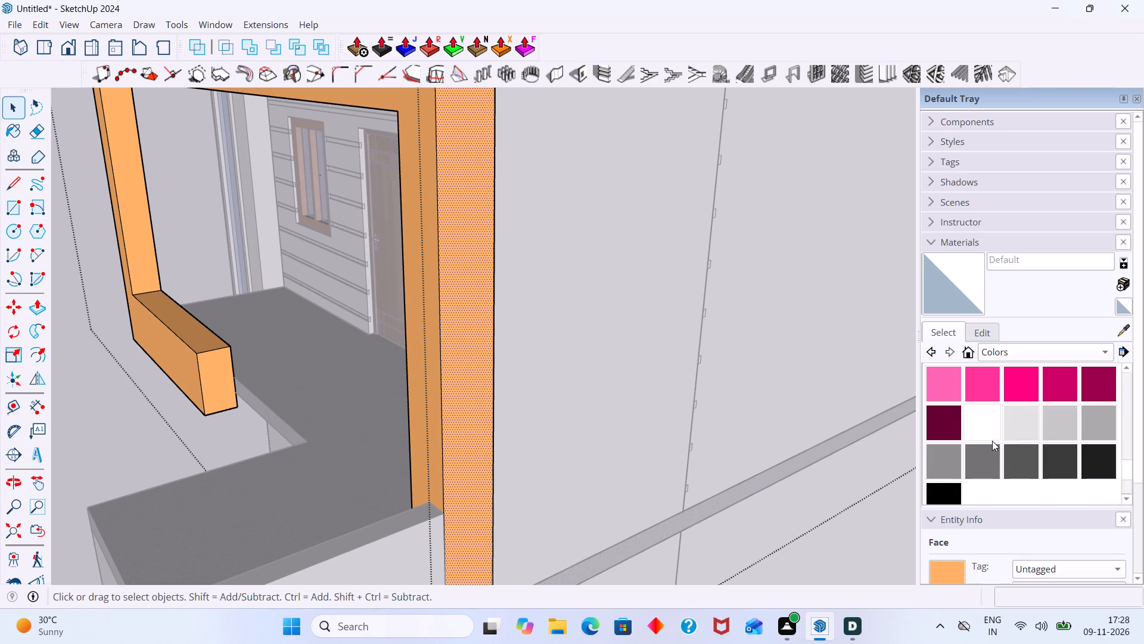
{"action": "left_click", "coordinate": [987, 435]}
{"action": "left_click", "coordinate": [471, 444]}
{"action": "key", "text": "space"}
{"action": "scroll", "coordinate": [553, 456], "scroll_direction": "down", "scroll_amount": 6}
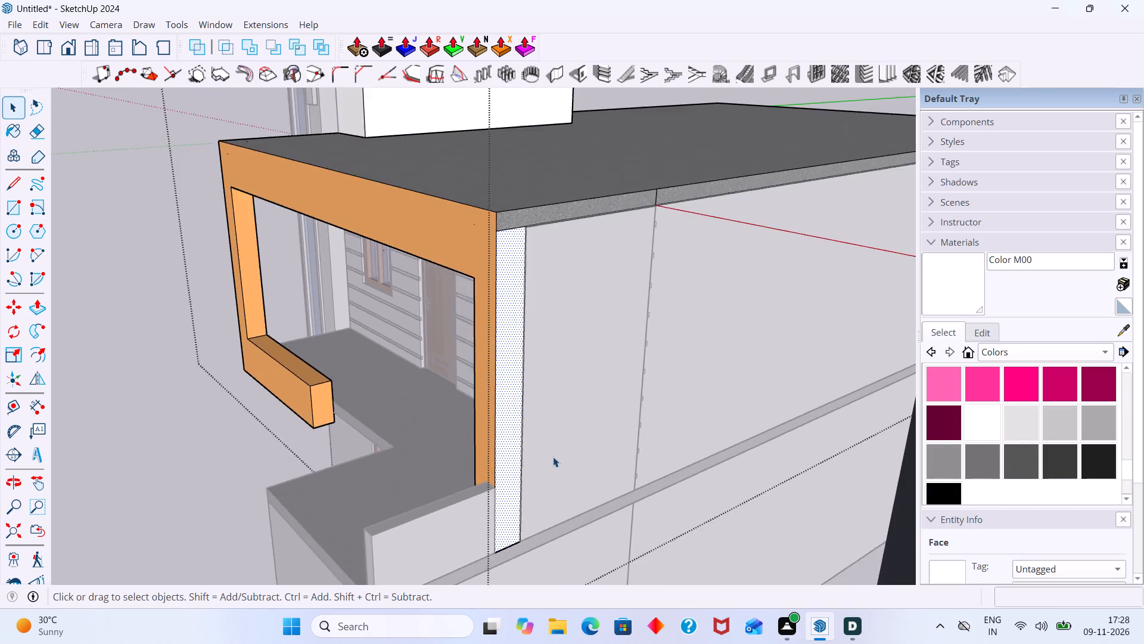
{"action": "scroll", "coordinate": [553, 457], "scroll_direction": "down", "scroll_amount": 7}
{"action": "left_click", "coordinate": [373, 494]}
Examine the house model's side and front against the reference facade image.
{"action": "scroll", "coordinate": [608, 430], "scroll_direction": "up", "scroll_amount": 2}
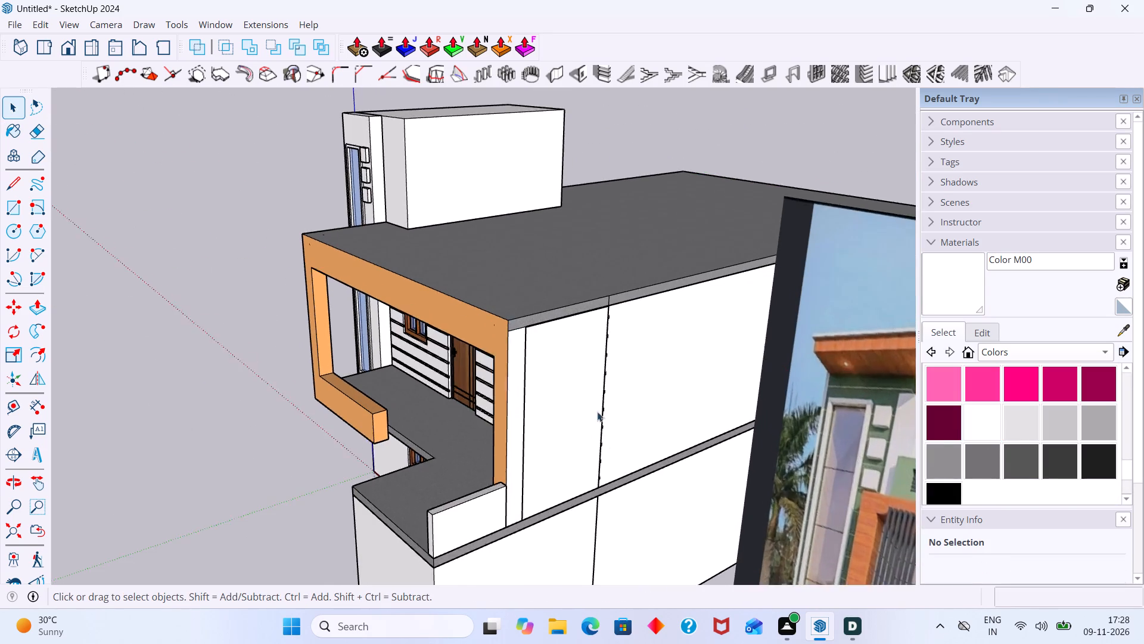
{"action": "scroll", "coordinate": [597, 411], "scroll_direction": "up", "scroll_amount": 5}
{"action": "scroll", "coordinate": [618, 422], "scroll_direction": "down", "scroll_amount": 15}
{"action": "middle_click_drag", "start_coordinate": [543, 472], "coordinate": [496, 455]}
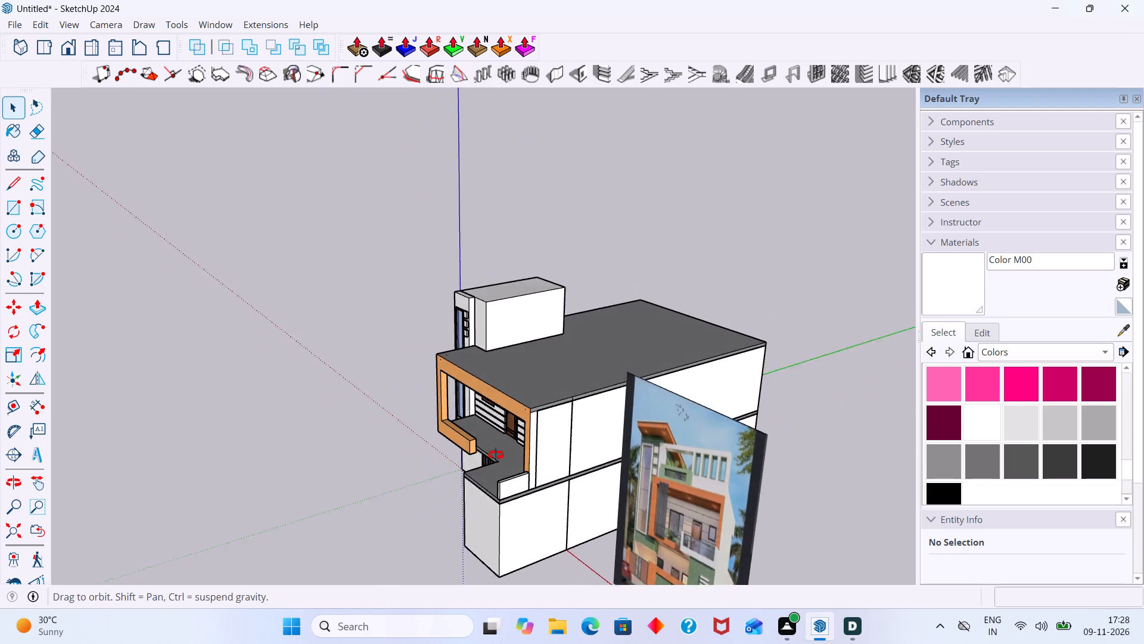
{"action": "middle_click_drag", "start_coordinate": [496, 455], "coordinate": [484, 451]}
{"action": "scroll", "coordinate": [503, 462], "scroll_direction": "down", "scroll_amount": 2}
{"action": "scroll", "coordinate": [643, 536], "scroll_direction": "up", "scroll_amount": 7}
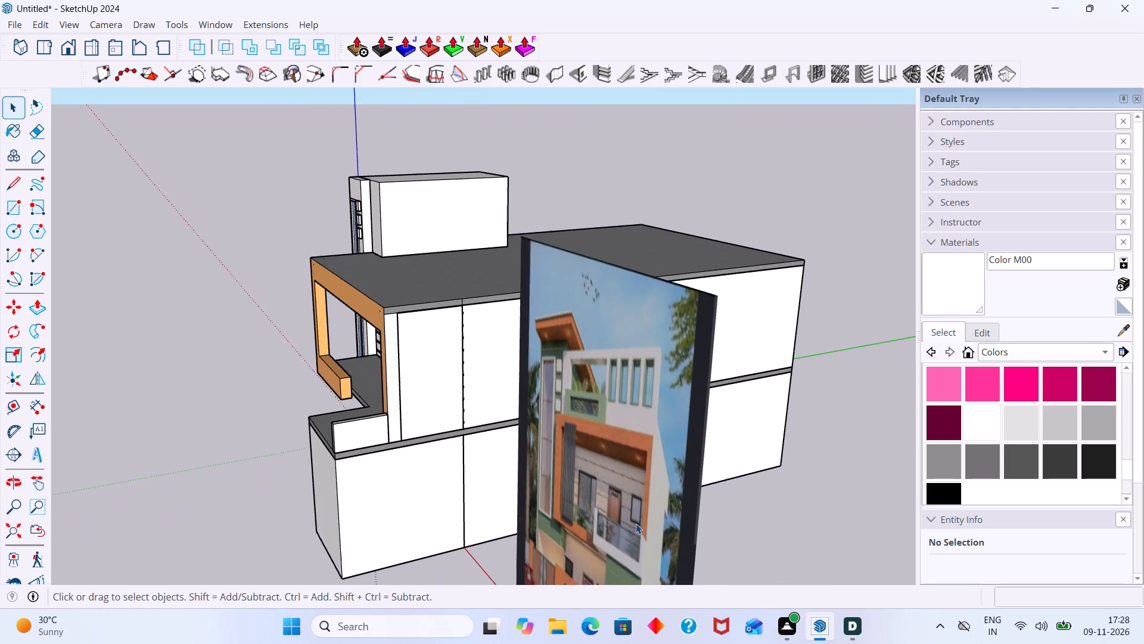
{"action": "scroll", "coordinate": [636, 524], "scroll_direction": "up", "scroll_amount": 3}
{"action": "middle_click_drag", "start_coordinate": [637, 532], "coordinate": [817, 517]}
{"action": "scroll", "coordinate": [781, 519], "scroll_direction": "down", "scroll_amount": 6}
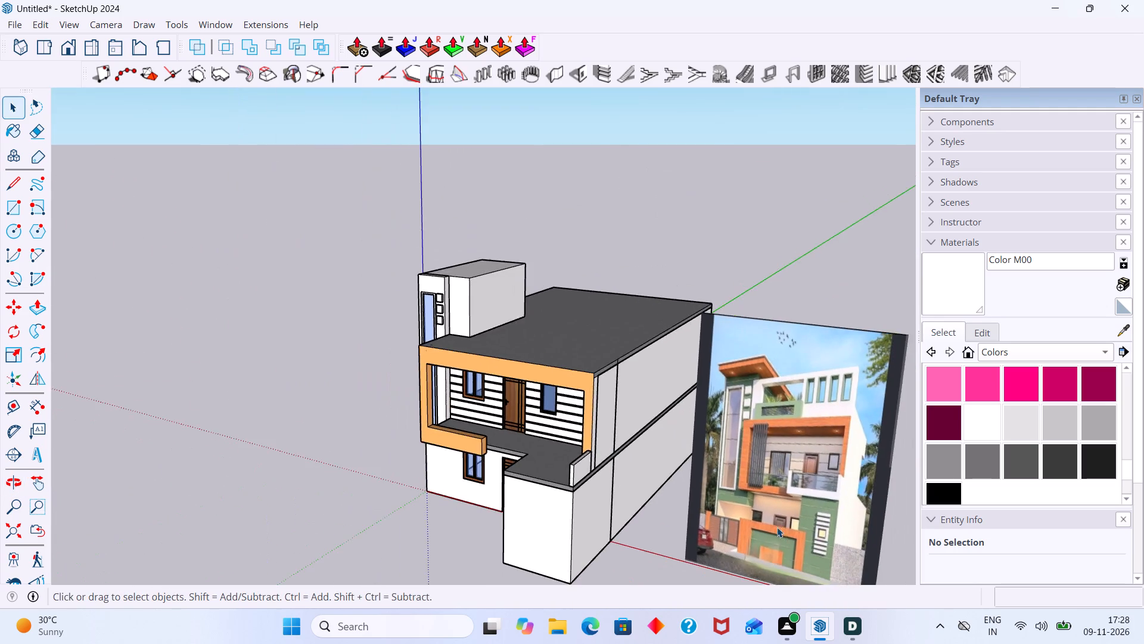
Compare the model's balcony front and side with the reference facade image.
{"action": "middle_click_drag", "start_coordinate": [757, 511], "coordinate": [627, 475]}
{"action": "middle_click_drag", "start_coordinate": [713, 525], "coordinate": [859, 518]}
{"action": "scroll", "coordinate": [859, 484], "scroll_direction": "up", "scroll_amount": 3}
{"action": "middle_click_drag", "start_coordinate": [828, 444], "coordinate": [750, 413]}
{"action": "middle_click_drag", "start_coordinate": [810, 436], "coordinate": [832, 440]}
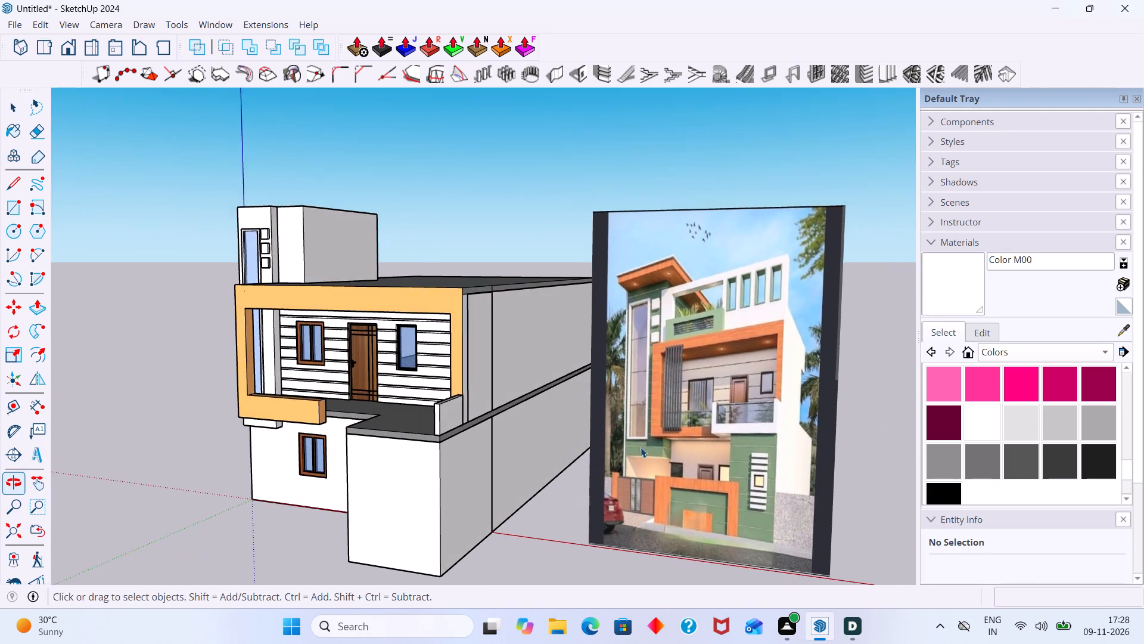
{"action": "scroll", "coordinate": [511, 454], "scroll_direction": "up", "scroll_amount": 3}
{"action": "middle_click_drag", "start_coordinate": [478, 474], "coordinate": [524, 489]}
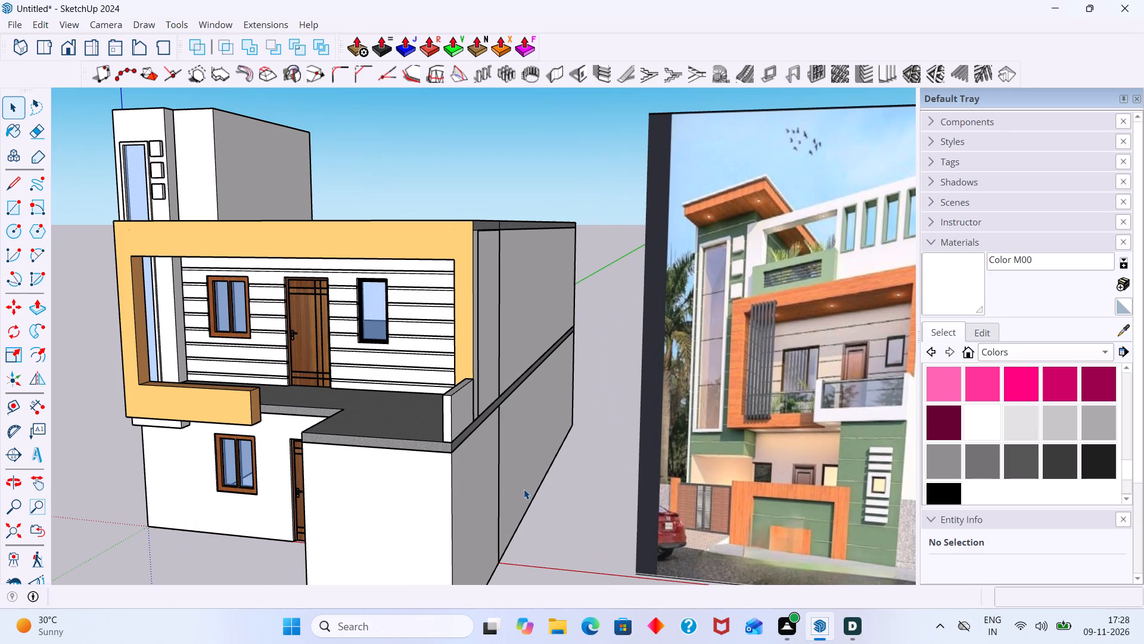
{"action": "middle_click_drag", "start_coordinate": [493, 473], "coordinate": [561, 503]}
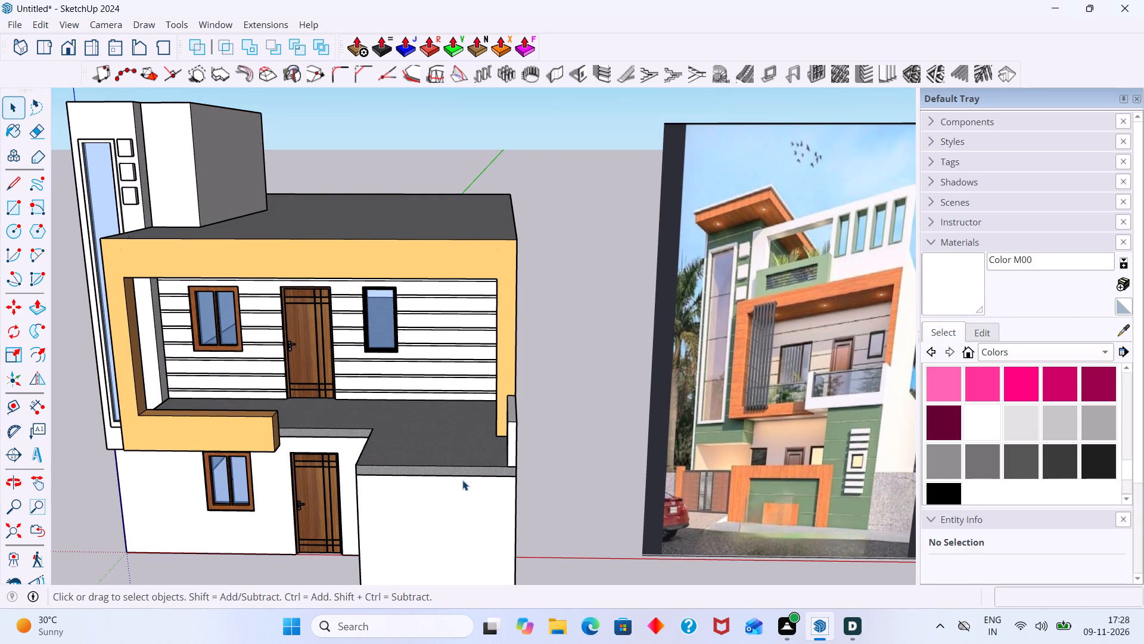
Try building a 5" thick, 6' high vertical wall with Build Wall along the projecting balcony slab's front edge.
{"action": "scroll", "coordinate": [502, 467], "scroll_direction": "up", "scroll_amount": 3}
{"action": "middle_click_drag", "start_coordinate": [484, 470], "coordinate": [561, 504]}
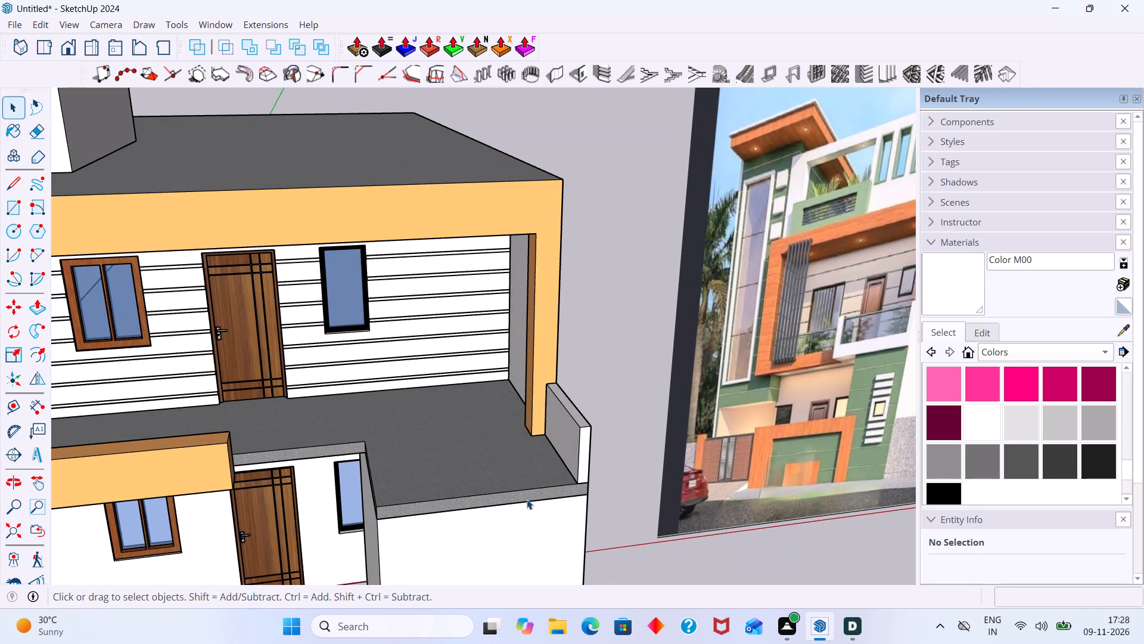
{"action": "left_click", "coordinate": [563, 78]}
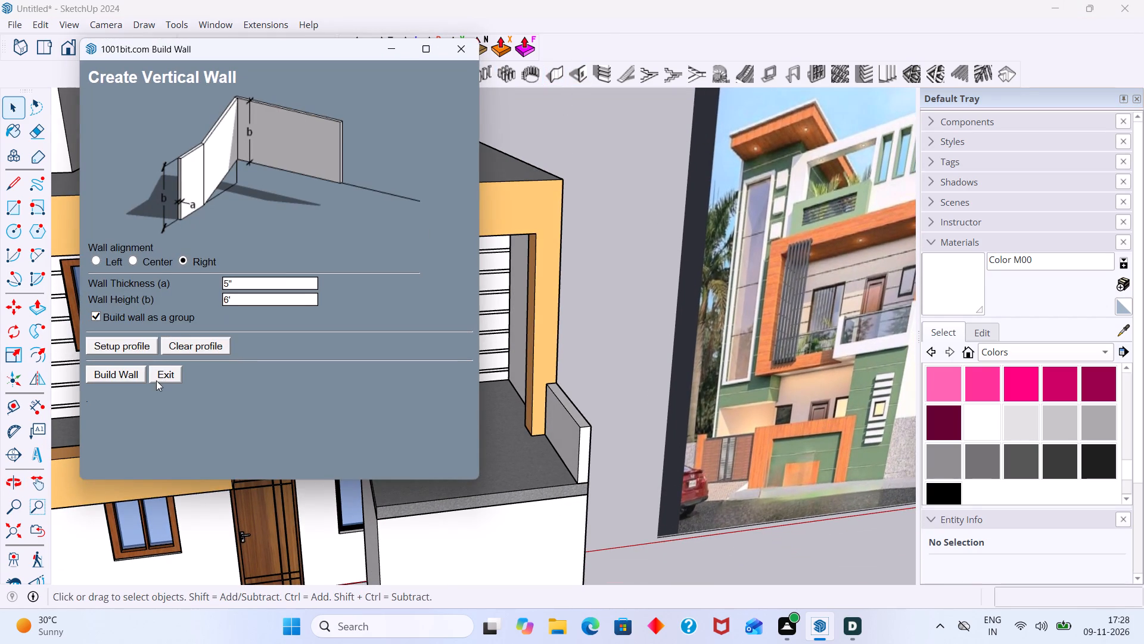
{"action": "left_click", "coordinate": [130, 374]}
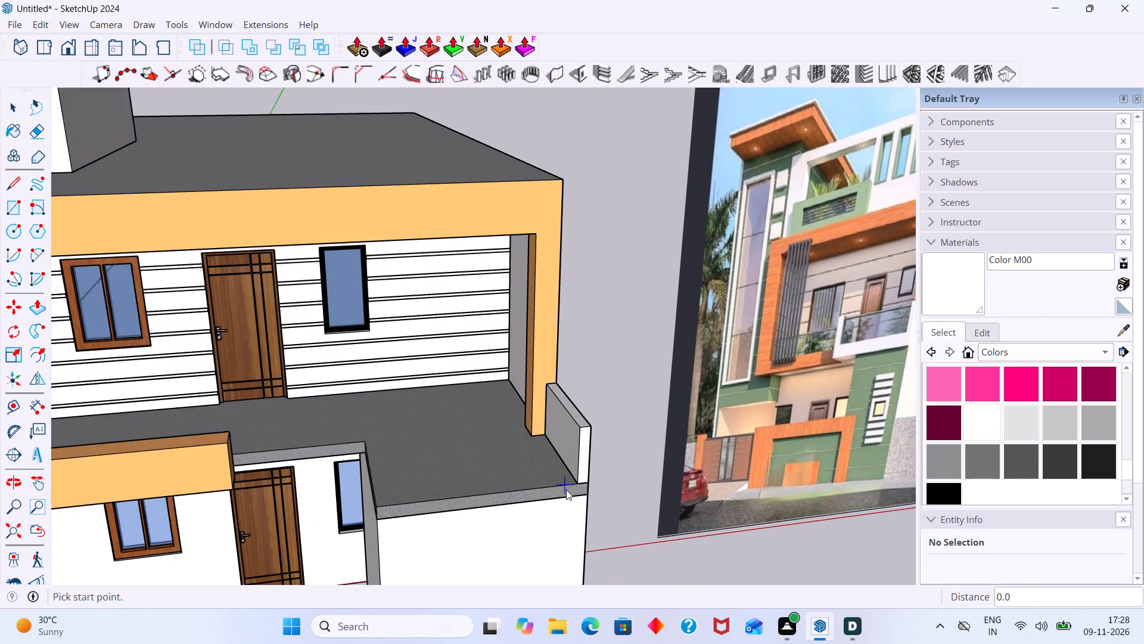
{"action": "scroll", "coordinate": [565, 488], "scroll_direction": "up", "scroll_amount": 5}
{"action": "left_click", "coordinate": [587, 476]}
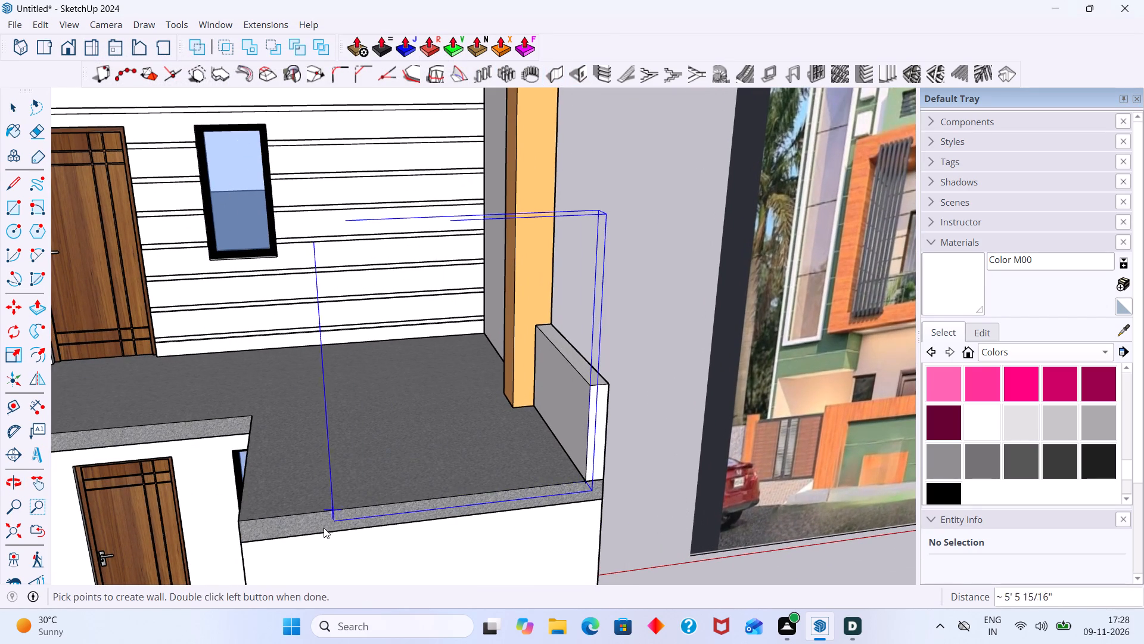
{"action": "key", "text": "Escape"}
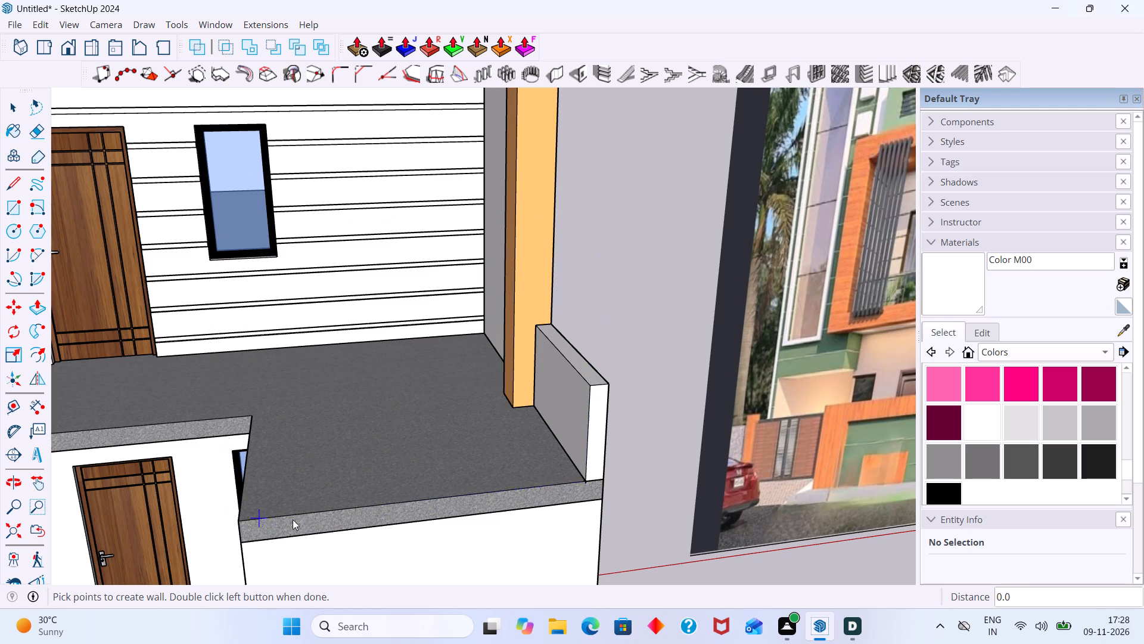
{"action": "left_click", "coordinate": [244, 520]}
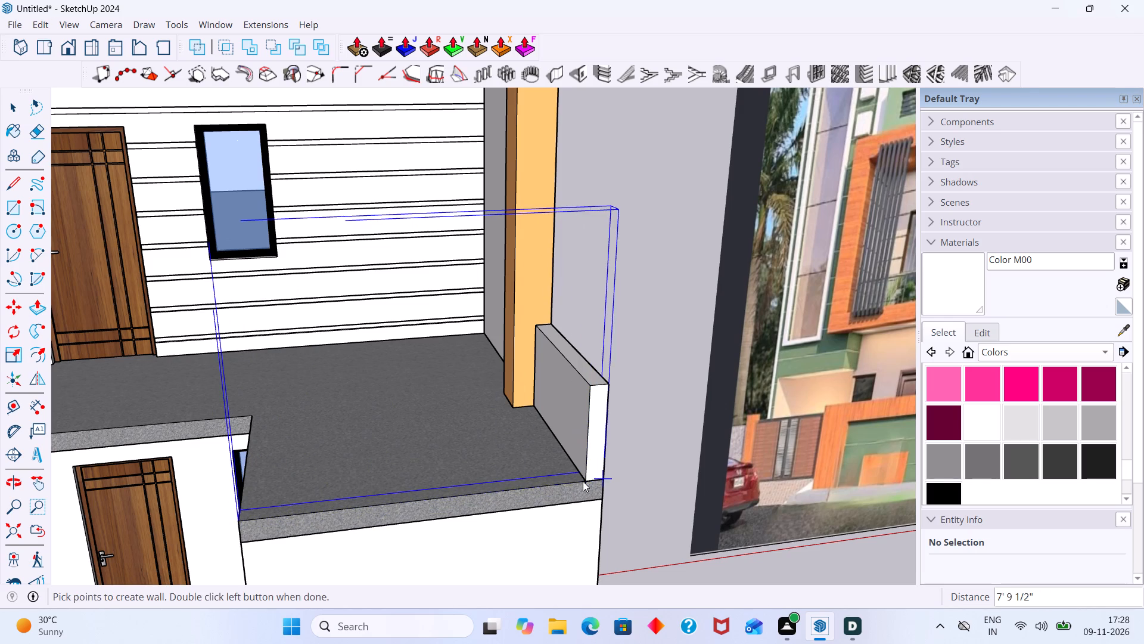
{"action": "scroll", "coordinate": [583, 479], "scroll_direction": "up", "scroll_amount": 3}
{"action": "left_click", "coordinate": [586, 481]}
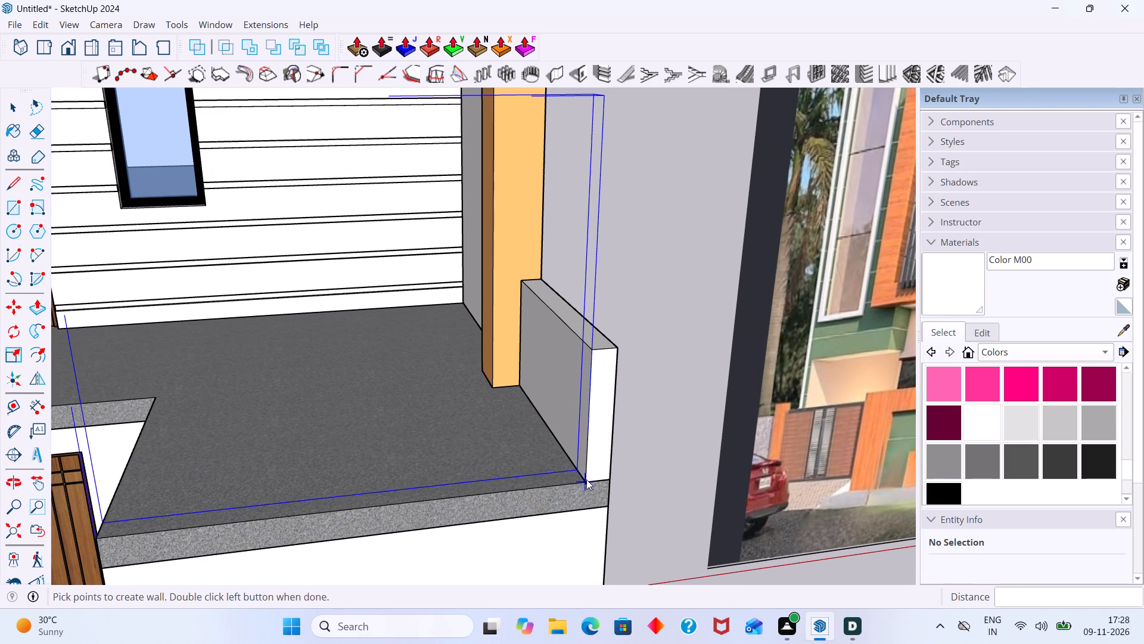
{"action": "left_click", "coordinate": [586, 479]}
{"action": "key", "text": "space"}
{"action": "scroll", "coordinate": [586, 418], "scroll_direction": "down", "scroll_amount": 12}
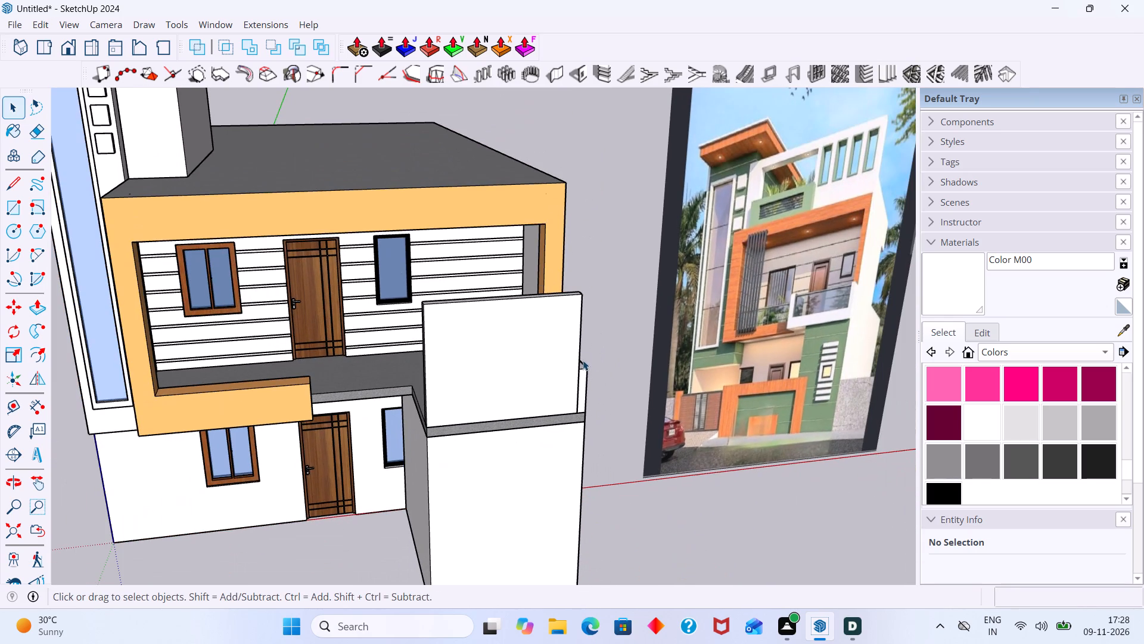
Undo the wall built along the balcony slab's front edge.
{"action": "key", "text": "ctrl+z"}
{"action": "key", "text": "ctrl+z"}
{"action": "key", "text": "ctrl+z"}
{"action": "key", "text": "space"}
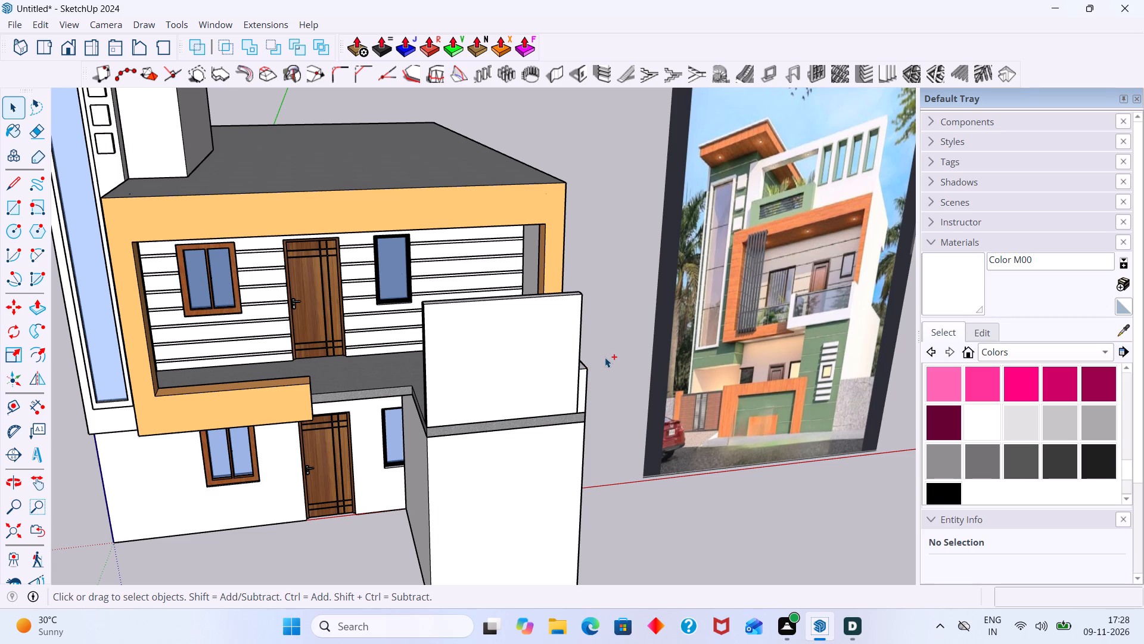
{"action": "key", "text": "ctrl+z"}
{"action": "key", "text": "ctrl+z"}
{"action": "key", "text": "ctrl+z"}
Inside the low balcony side wall group, draw a 5" wide full-height rectangle at the inner face's front end.
{"action": "middle_click_drag", "start_coordinate": [590, 391], "coordinate": [709, 392]}
{"action": "scroll", "coordinate": [654, 377], "scroll_direction": "up", "scroll_amount": 7}
{"action": "middle_click_drag", "start_coordinate": [626, 398], "coordinate": [676, 385]}
{"action": "scroll", "coordinate": [648, 351], "scroll_direction": "up", "scroll_amount": 5}
{"action": "left_click", "coordinate": [663, 352]}
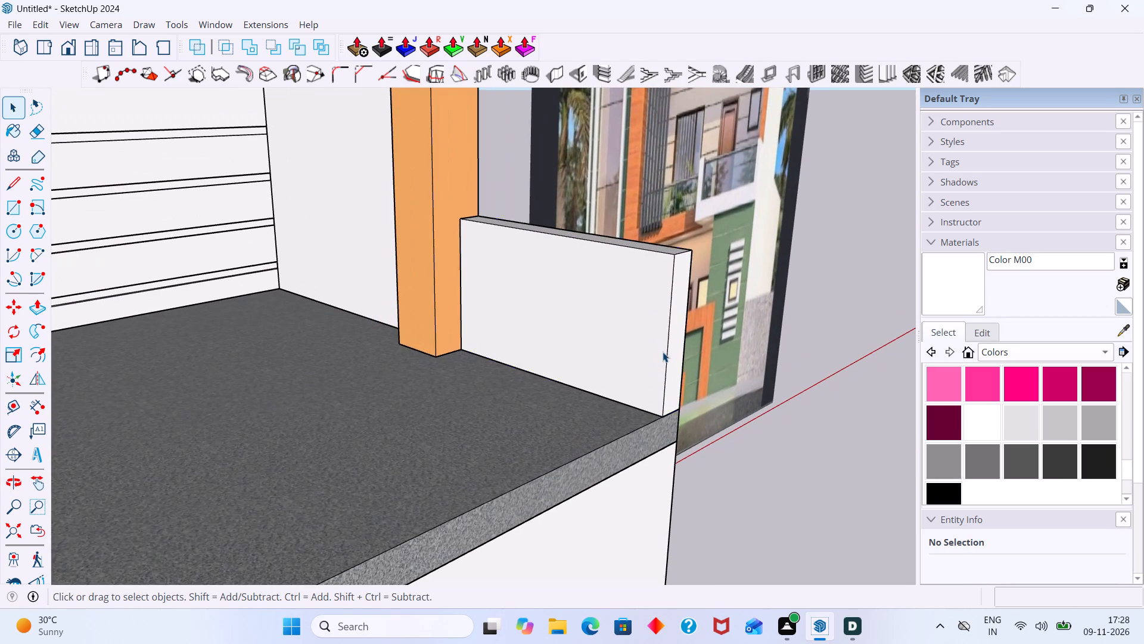
{"action": "double_click", "coordinate": [643, 358]}
{"action": "left_click", "coordinate": [654, 358]}
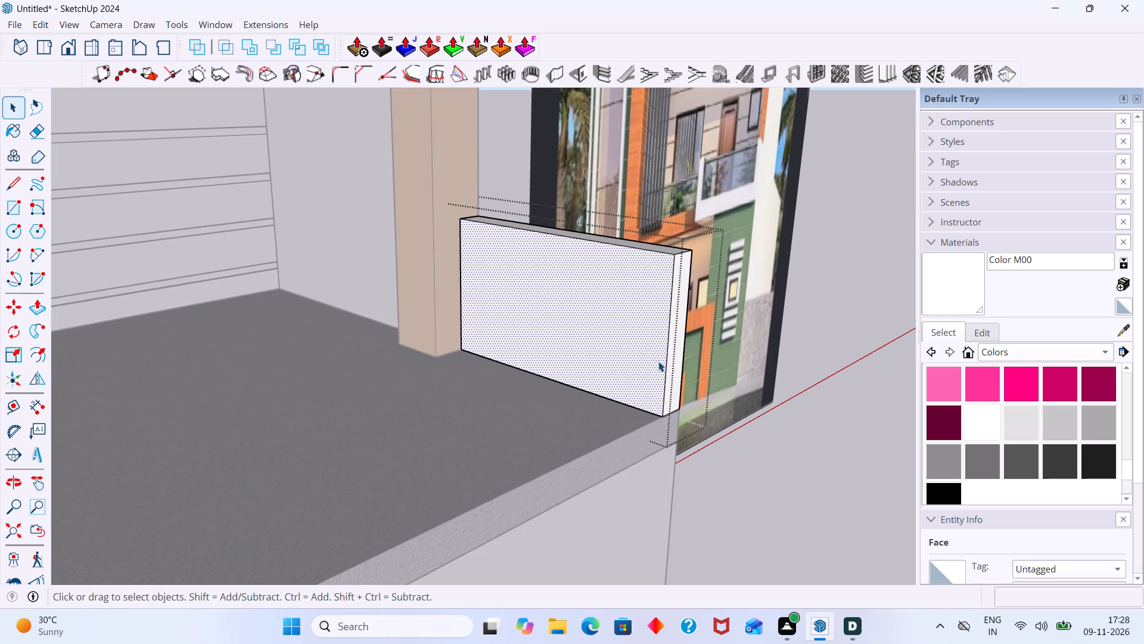
{"action": "key", "text": "r"}
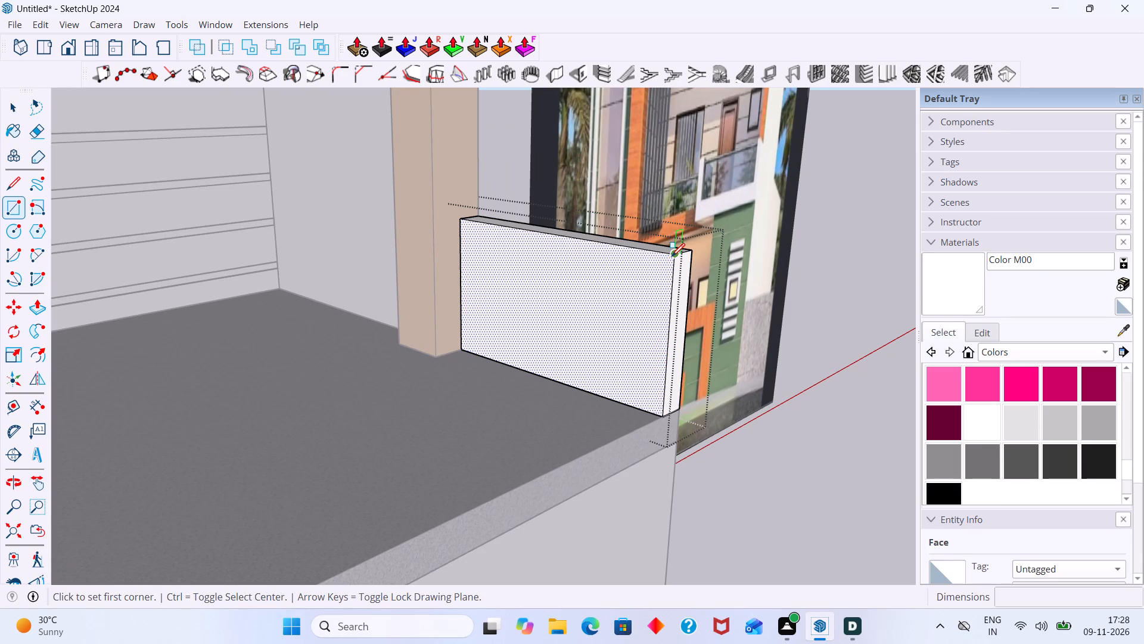
{"action": "left_click", "coordinate": [672, 256]}
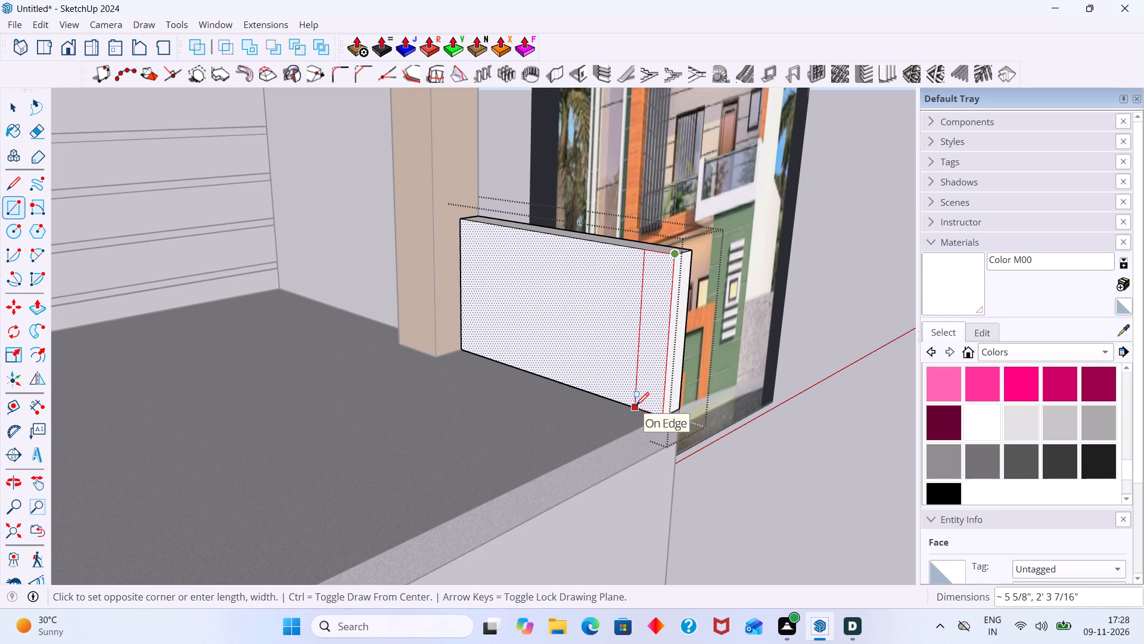
{"action": "key", "text": "5"}
{"action": "key", "text": "shift+quotedbl"}
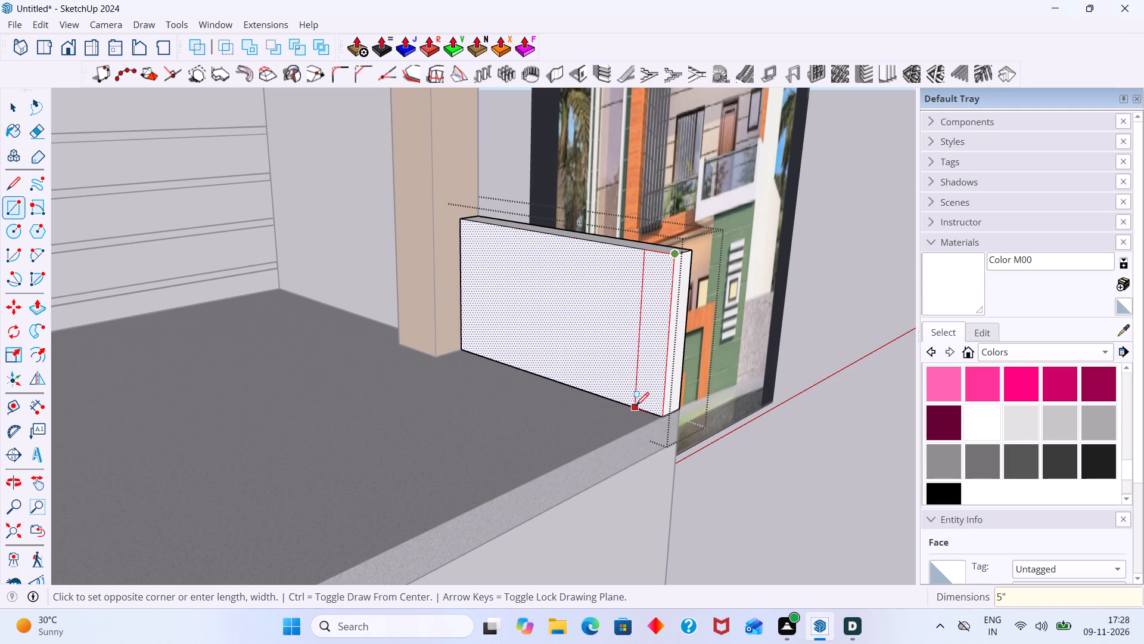
{"action": "key", "text": "Return"}
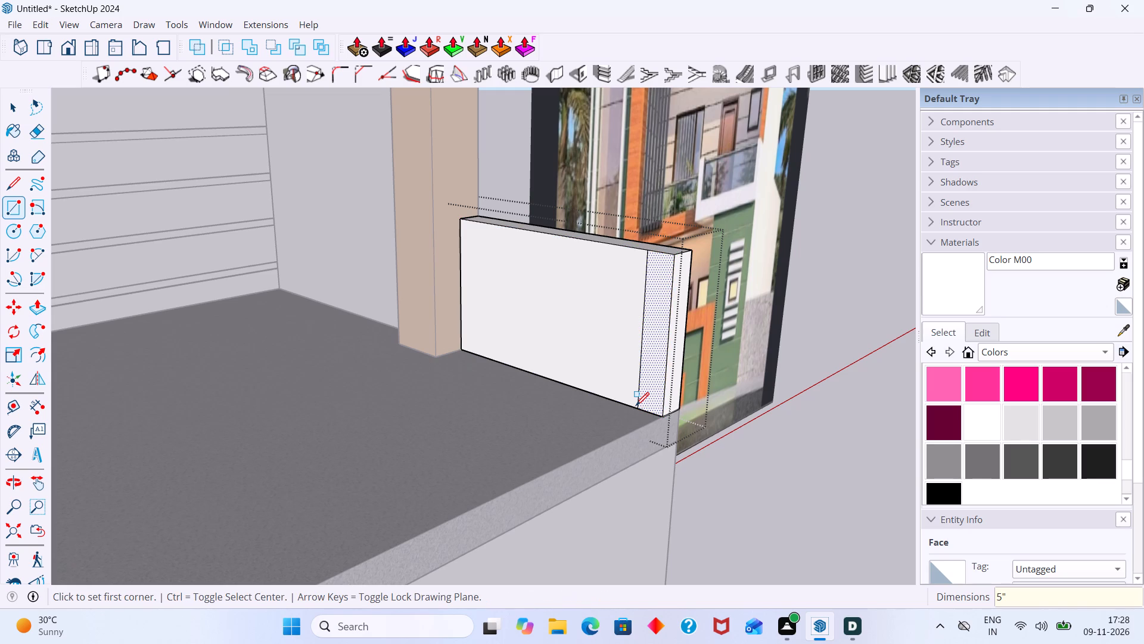
Push/Pull the 5" strip about 7' 4 1/2" along the slab's front edge as a front parapet and leave the group.
{"action": "key", "text": "p"}
{"action": "left_click", "coordinate": [654, 389]}
{"action": "scroll", "coordinate": [495, 448], "scroll_direction": "down", "scroll_amount": 8}
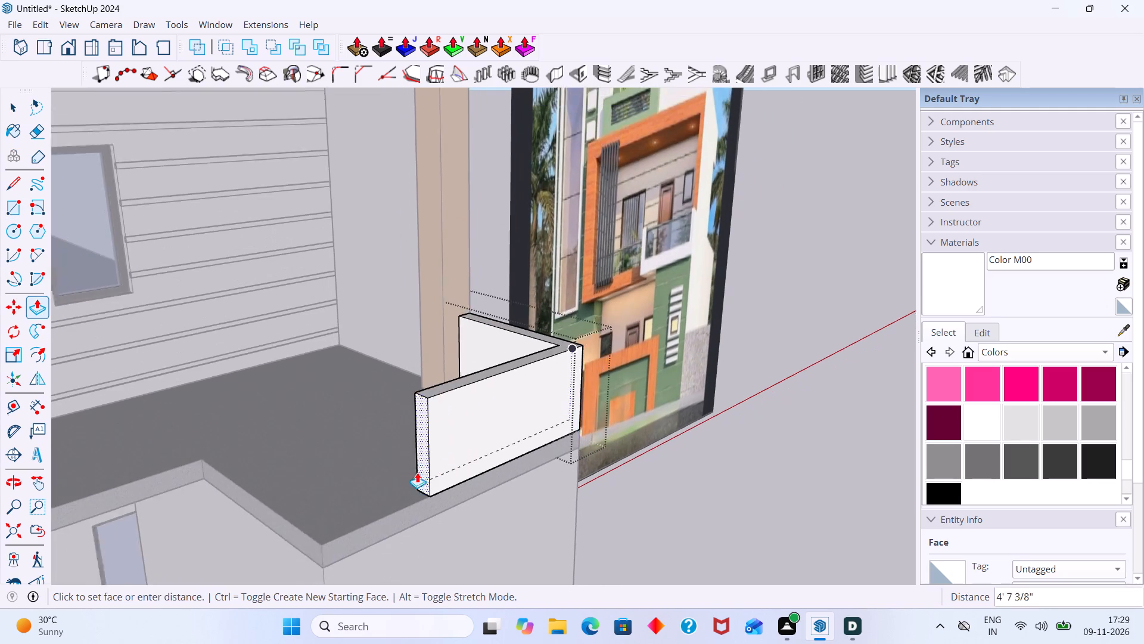
{"action": "scroll", "coordinate": [417, 472], "scroll_direction": "down", "scroll_amount": 1}
{"action": "left_click", "coordinate": [337, 526]}
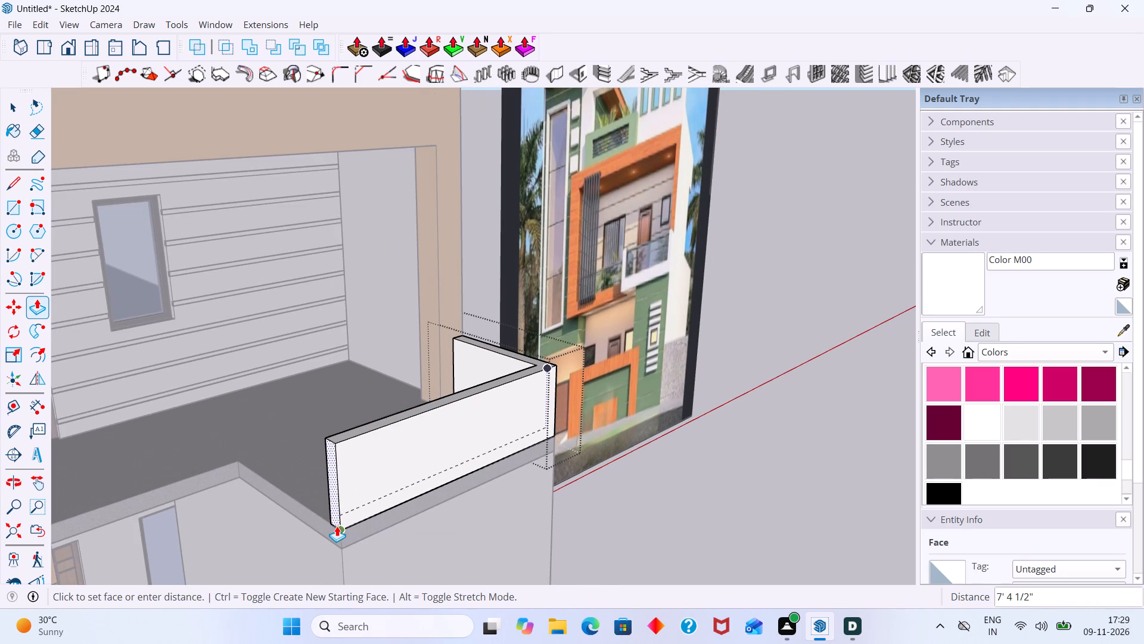
{"action": "scroll", "coordinate": [380, 423], "scroll_direction": "up", "scroll_amount": 4}
{"action": "key", "text": "space"}
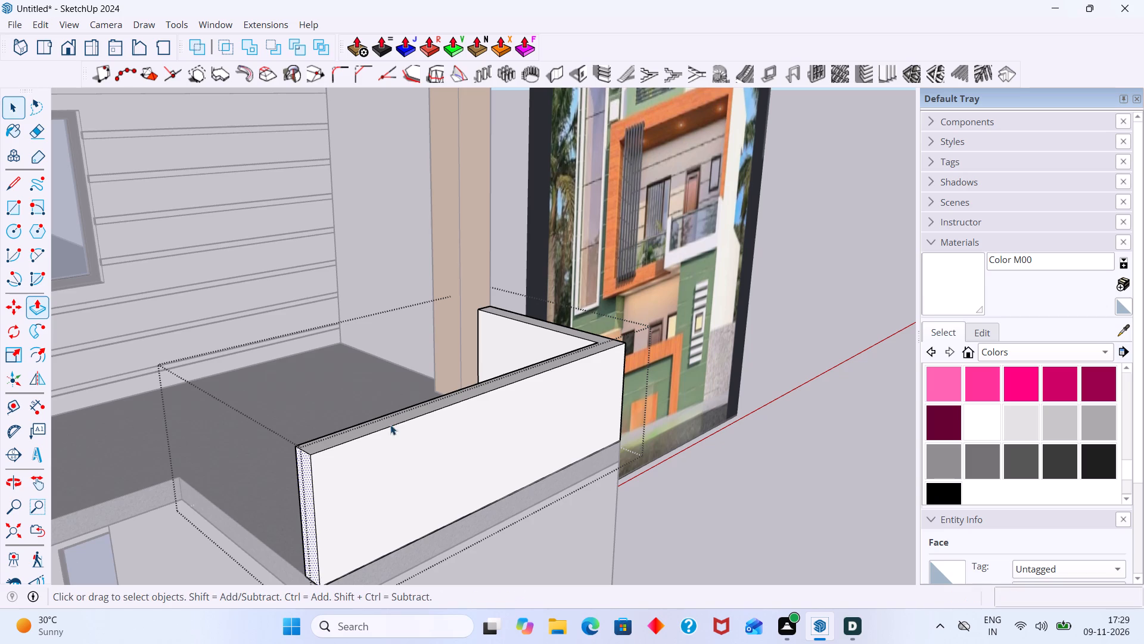
{"action": "scroll", "coordinate": [599, 343], "scroll_direction": "up", "scroll_amount": 1}
{"action": "left_click", "coordinate": [764, 470]}
Reopen the balcony wall group and draw a 5" line across the top face at the corner, separating the front parapet.
{"action": "middle_click_drag", "start_coordinate": [750, 458], "coordinate": [719, 491]}
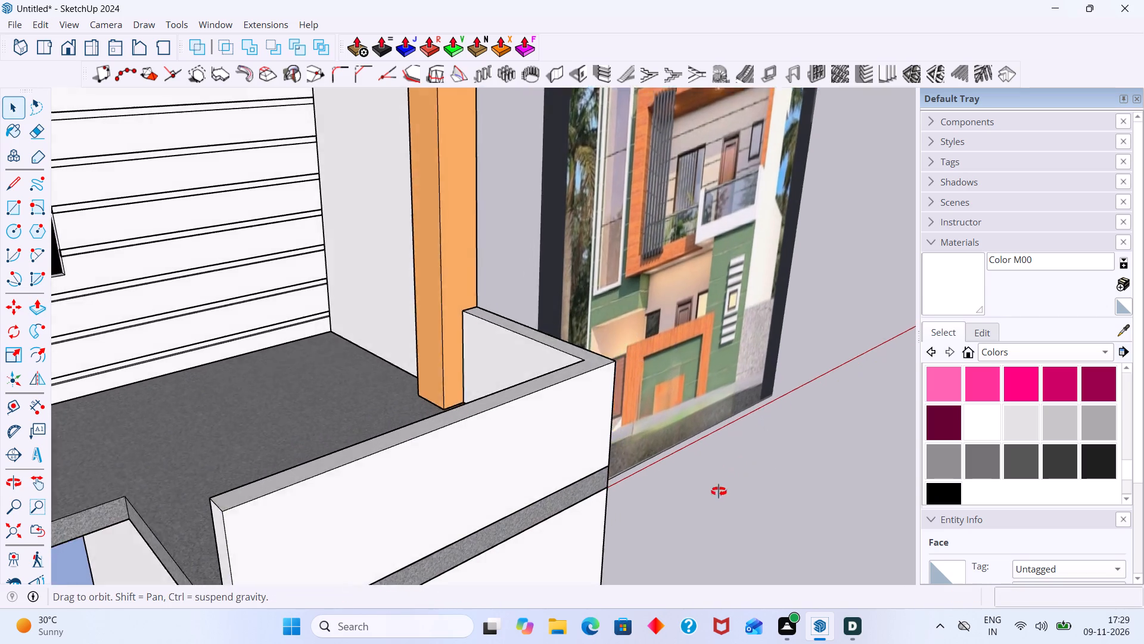
{"action": "middle_click_drag", "start_coordinate": [719, 491], "coordinate": [711, 501]}
{"action": "scroll", "coordinate": [592, 386], "scroll_direction": "up", "scroll_amount": 5}
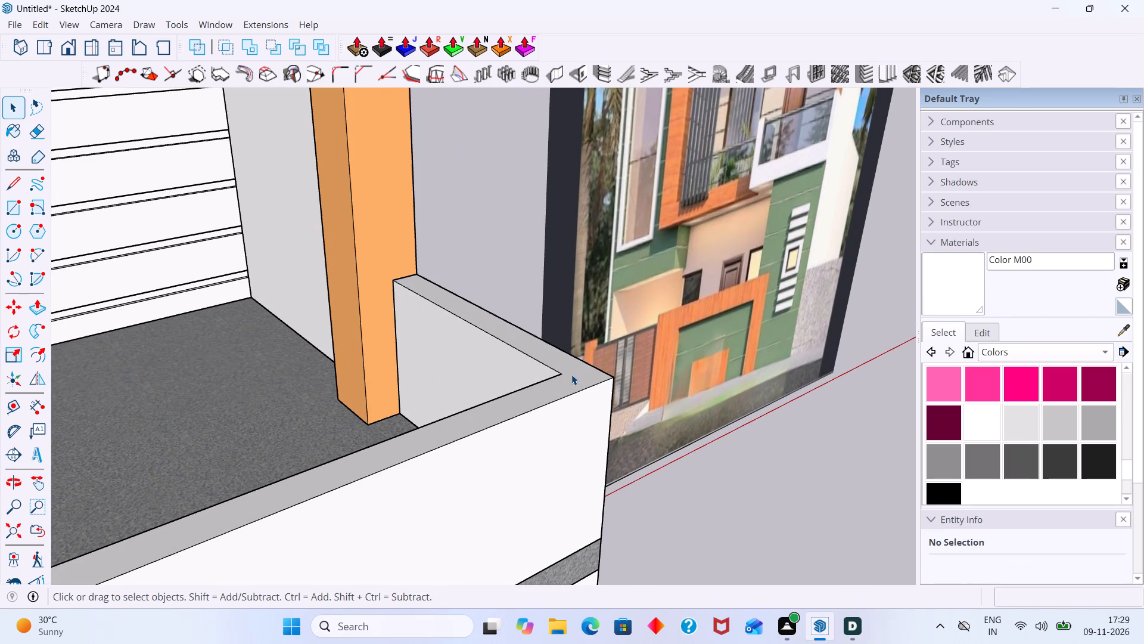
{"action": "key", "text": "l"}
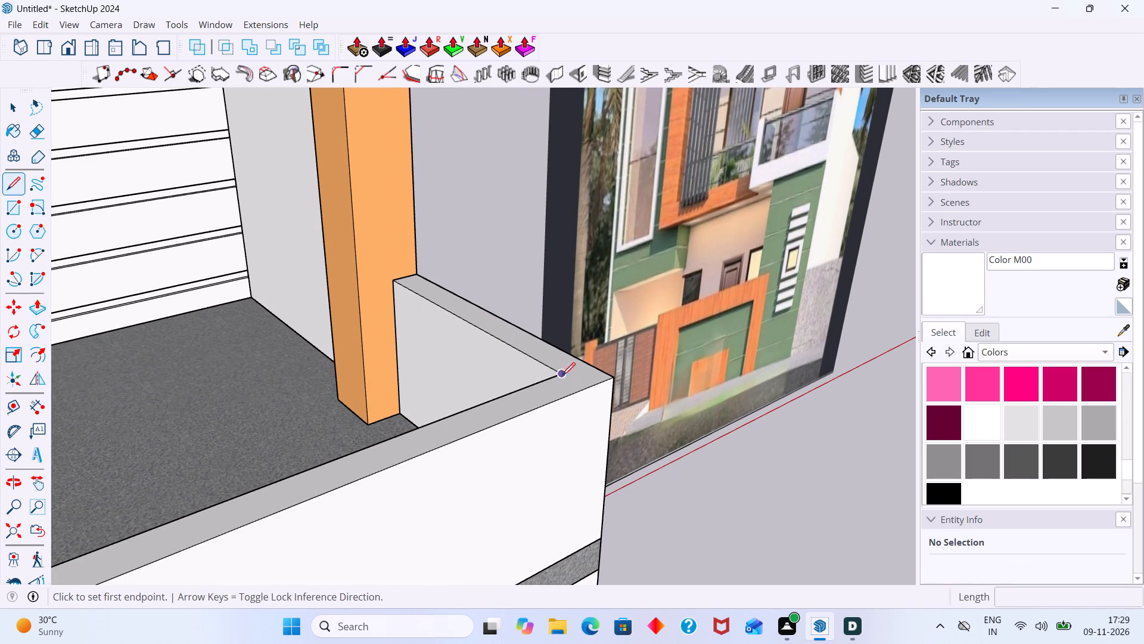
{"action": "key", "text": "space"}
{"action": "left_click", "coordinate": [541, 397]}
{"action": "scroll", "coordinate": [540, 394], "scroll_direction": "up", "scroll_amount": 2}
{"action": "double_click", "coordinate": [540, 394]}
{"action": "left_click", "coordinate": [540, 397]}
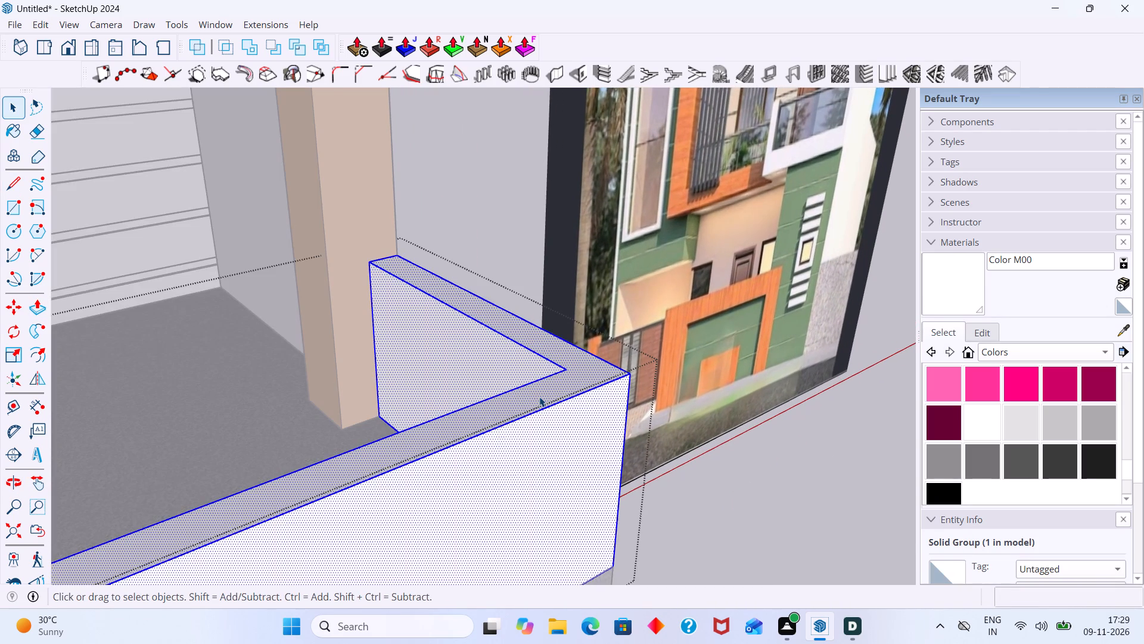
{"action": "key", "text": "l"}
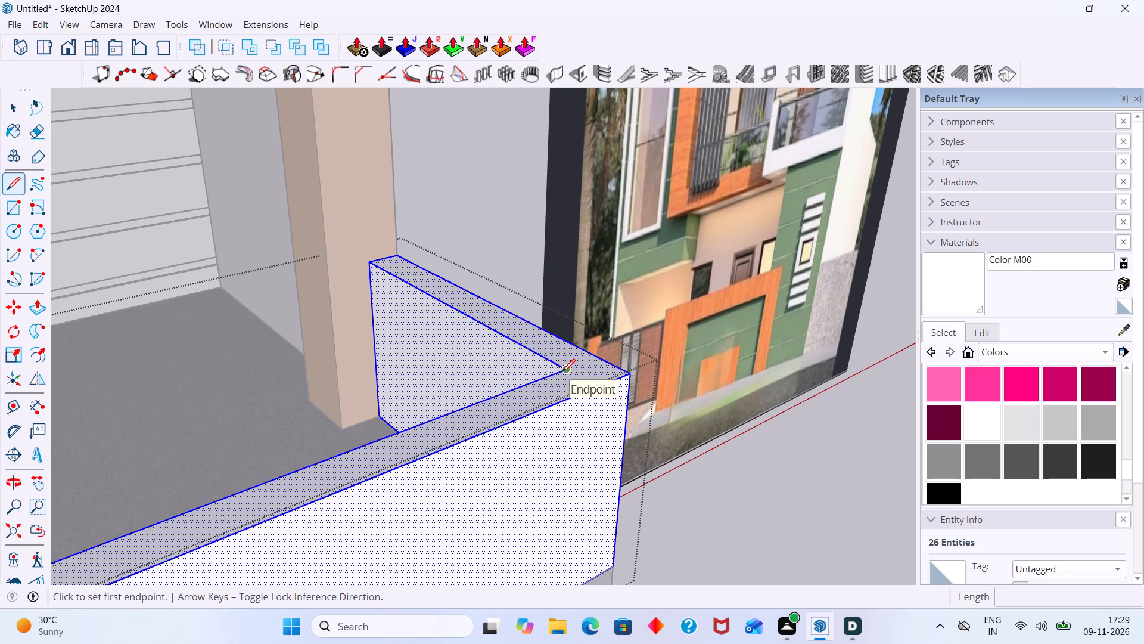
{"action": "left_click", "coordinate": [563, 371]}
{"action": "left_click", "coordinate": [595, 389]}
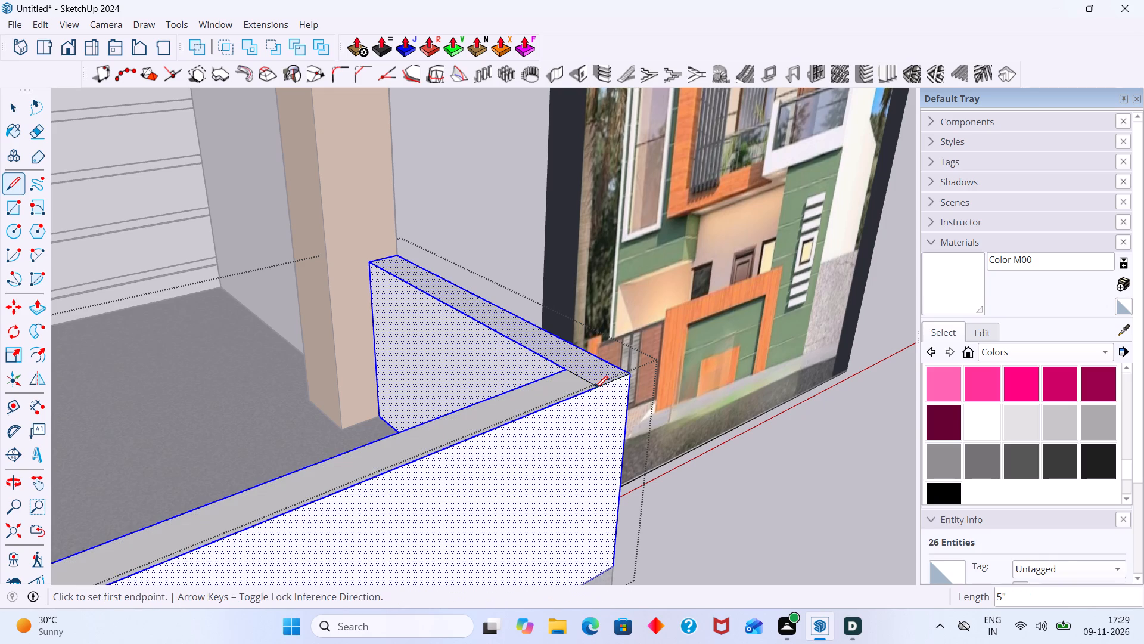
Push the front parapet's top face down about 1' 3" and leave the group.
{"action": "key", "text": "space"}
{"action": "left_click", "coordinate": [545, 399]}
{"action": "key", "text": "p"}
{"action": "left_click", "coordinate": [545, 399]}
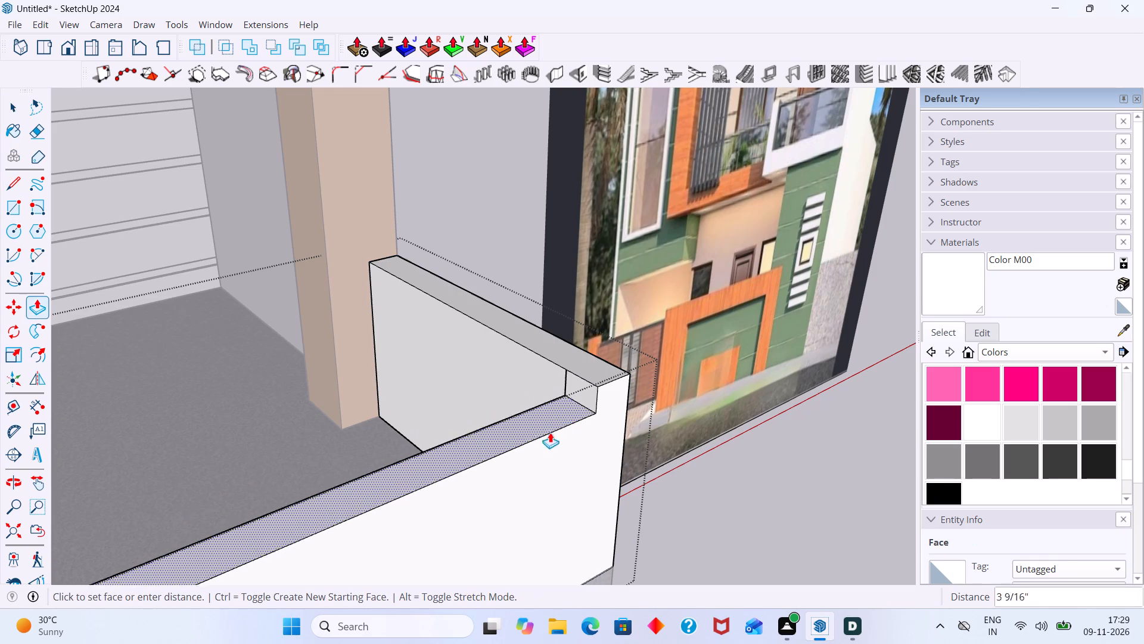
{"action": "scroll", "coordinate": [553, 444], "scroll_direction": "down", "scroll_amount": 4}
{"action": "middle_click_drag", "start_coordinate": [566, 479], "coordinate": [501, 418]}
{"action": "scroll", "coordinate": [501, 418], "scroll_direction": "down", "scroll_amount": 3}
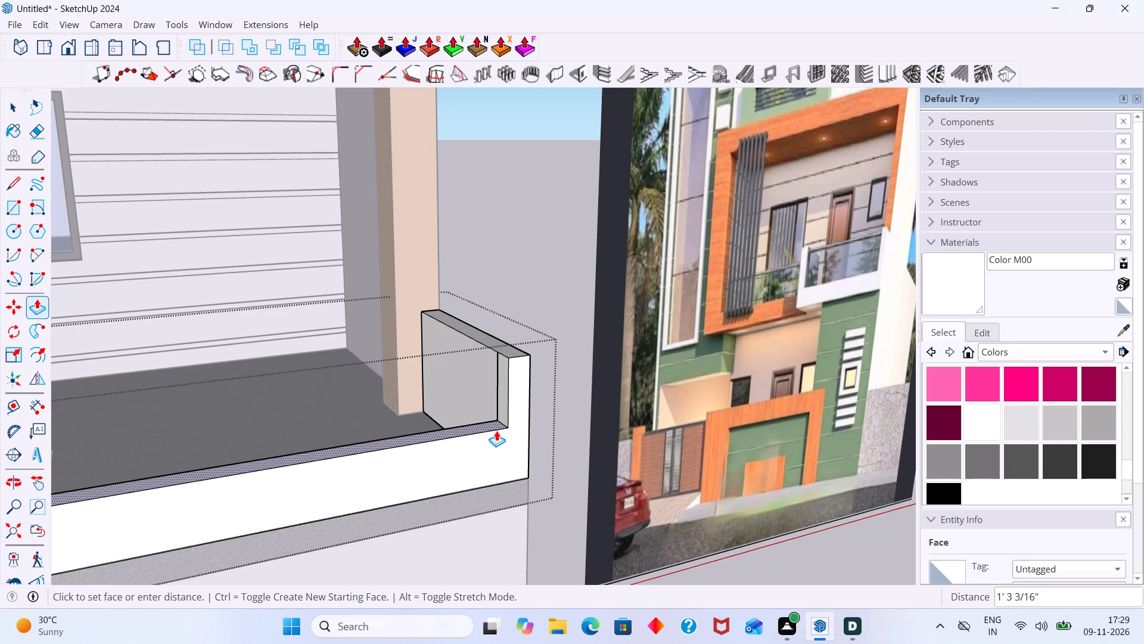
{"action": "left_click", "coordinate": [496, 431]}
{"action": "key", "text": "space"}
{"action": "left_click", "coordinate": [563, 405]}
{"action": "scroll", "coordinate": [494, 414], "scroll_direction": "down", "scroll_amount": 1}
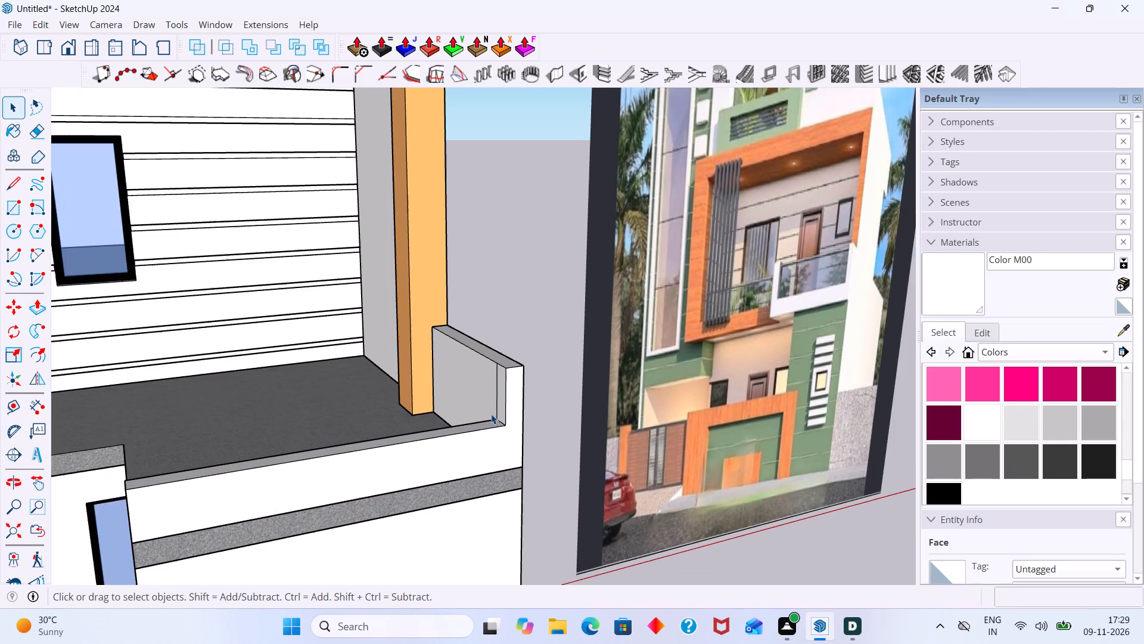
Delete the leftover vertical edge on the side wall's inner face above the lowered parapet.
{"action": "scroll", "coordinate": [491, 414], "scroll_direction": "down", "scroll_amount": 1}
{"action": "middle_click_drag", "start_coordinate": [491, 414], "coordinate": [587, 411]}
{"action": "scroll", "coordinate": [576, 402], "scroll_direction": "up", "scroll_amount": 5}
{"action": "left_click", "coordinate": [572, 388]}
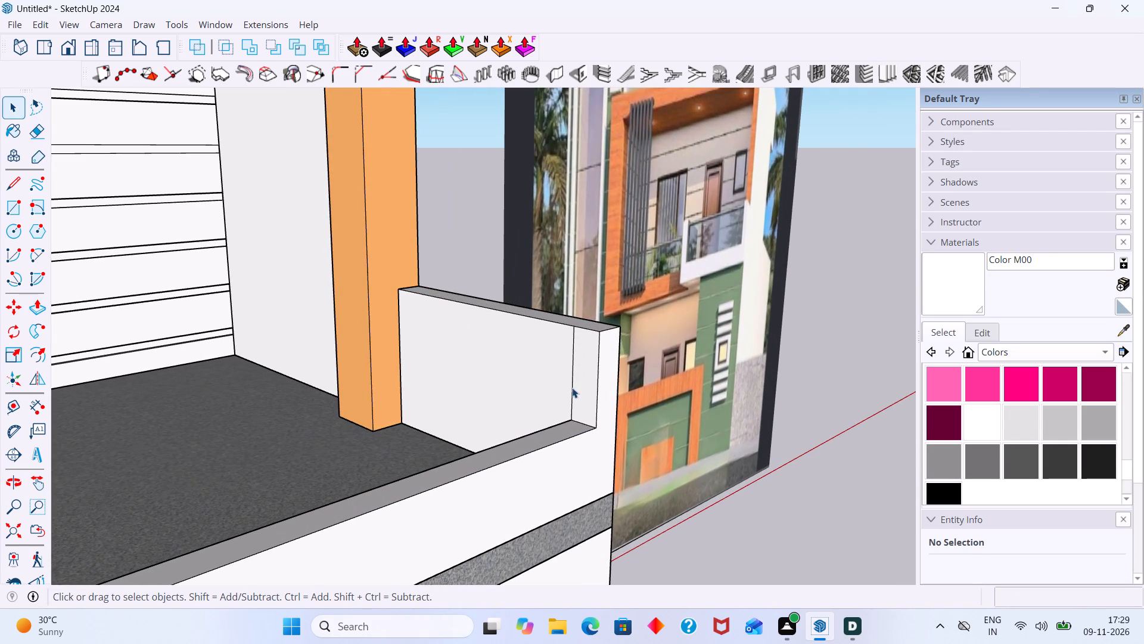
{"action": "double_click", "coordinate": [572, 388]}
{"action": "left_click", "coordinate": [570, 389]}
{"action": "scroll", "coordinate": [570, 390], "scroll_direction": "up", "scroll_amount": 1}
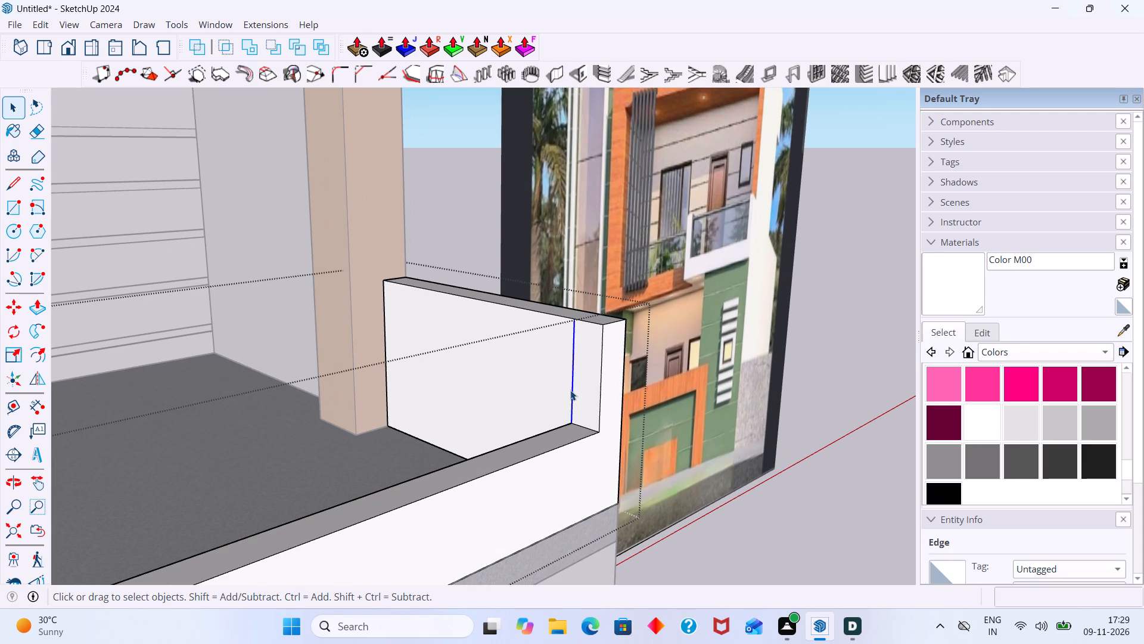
{"action": "key", "text": "Delete"}
{"action": "scroll", "coordinate": [573, 390], "scroll_direction": "down", "scroll_amount": 3}
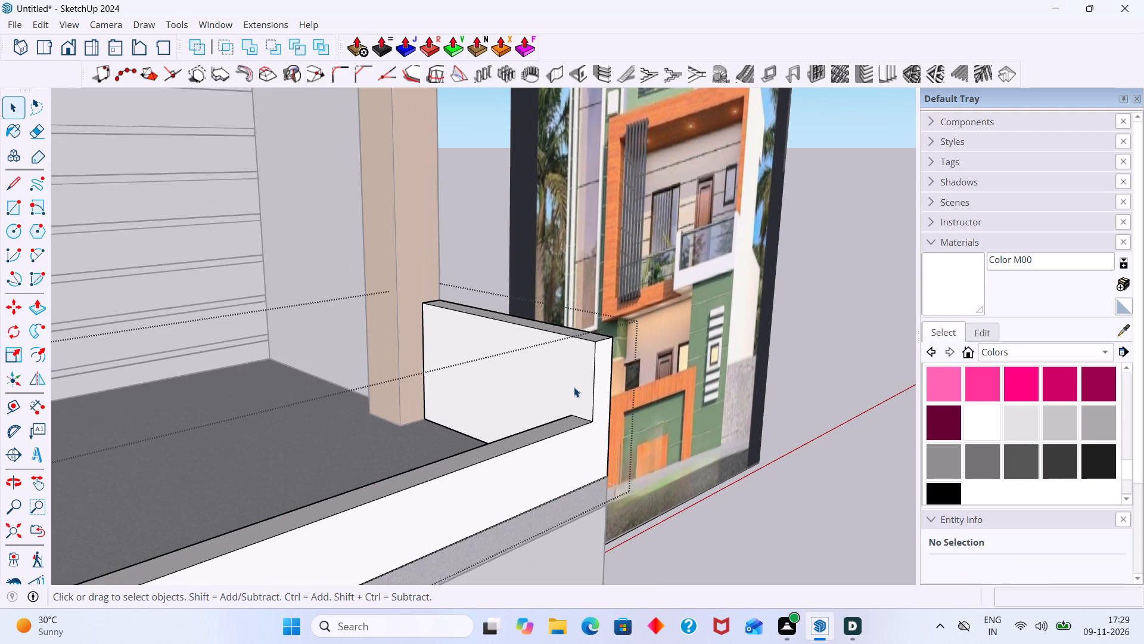
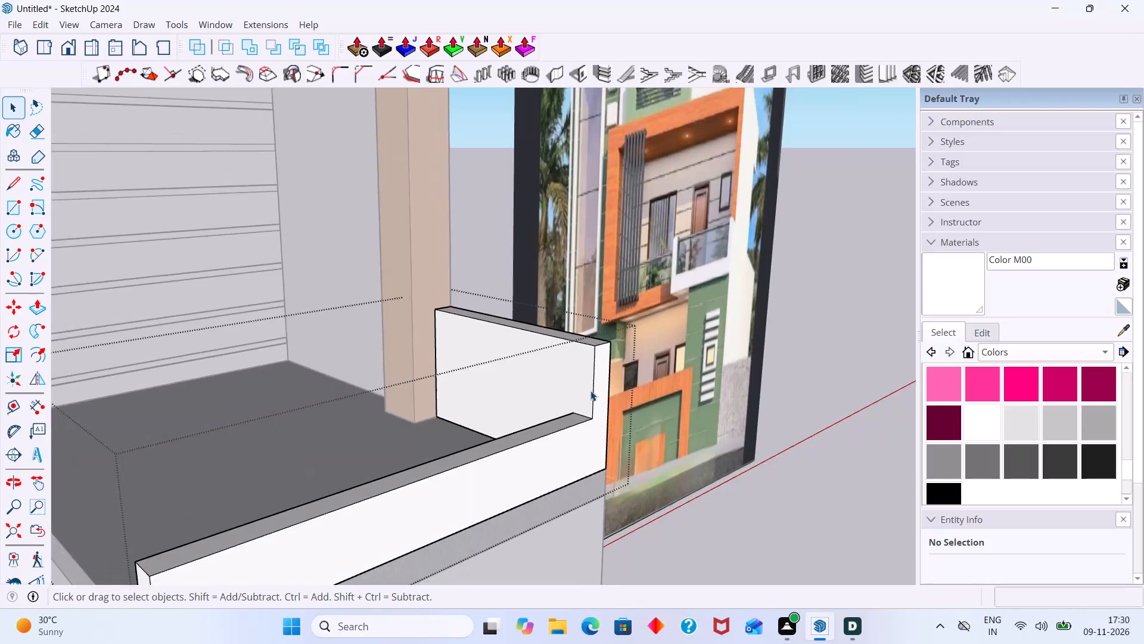
Examine the lowered front parapet and side wall from several sides, then leave the balcony wall group.
{"action": "scroll", "coordinate": [590, 391], "scroll_direction": "down", "scroll_amount": 6}
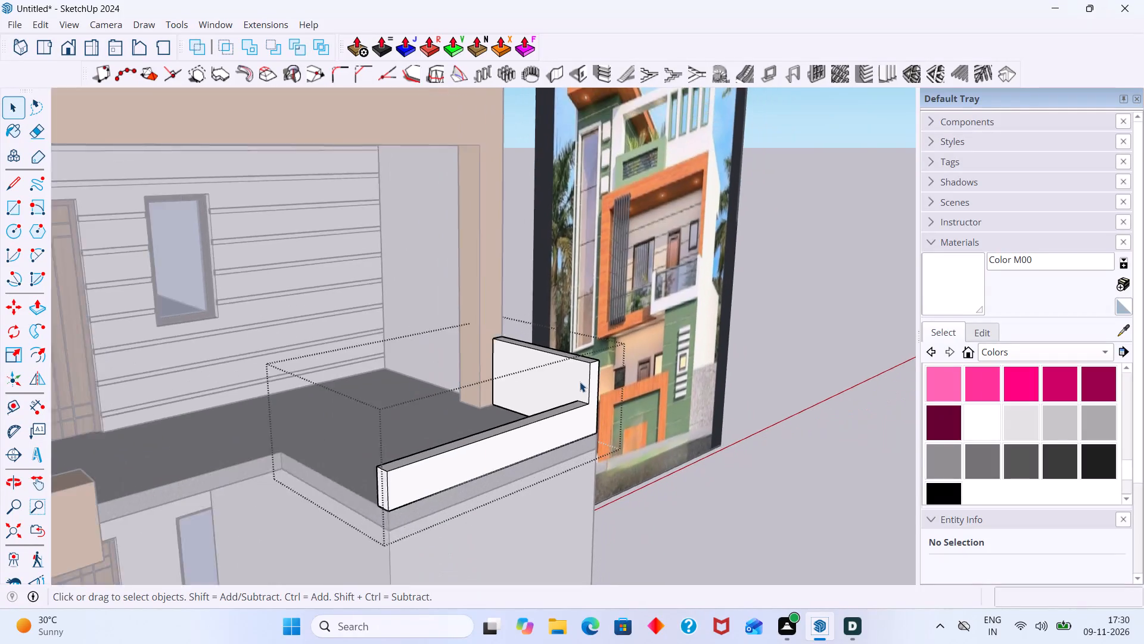
{"action": "scroll", "coordinate": [580, 382], "scroll_direction": "down", "scroll_amount": 5}
{"action": "middle_click_drag", "start_coordinate": [611, 396], "coordinate": [585, 402]}
{"action": "scroll", "coordinate": [577, 401], "scroll_direction": "up", "scroll_amount": 10}
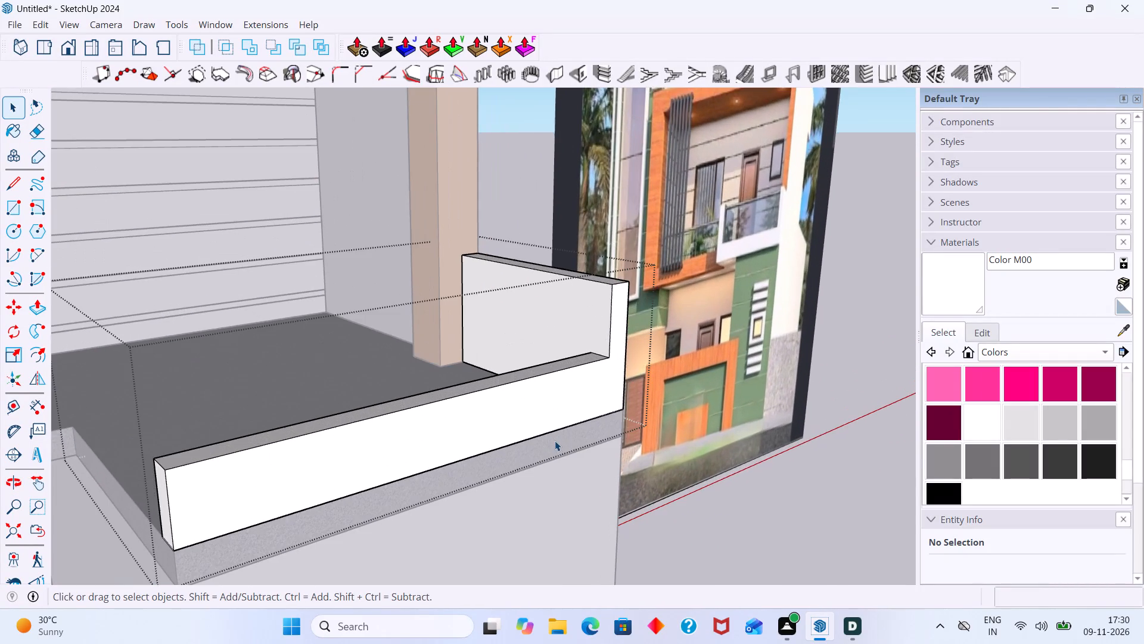
{"action": "scroll", "coordinate": [615, 405], "scroll_direction": "down", "scroll_amount": 5}
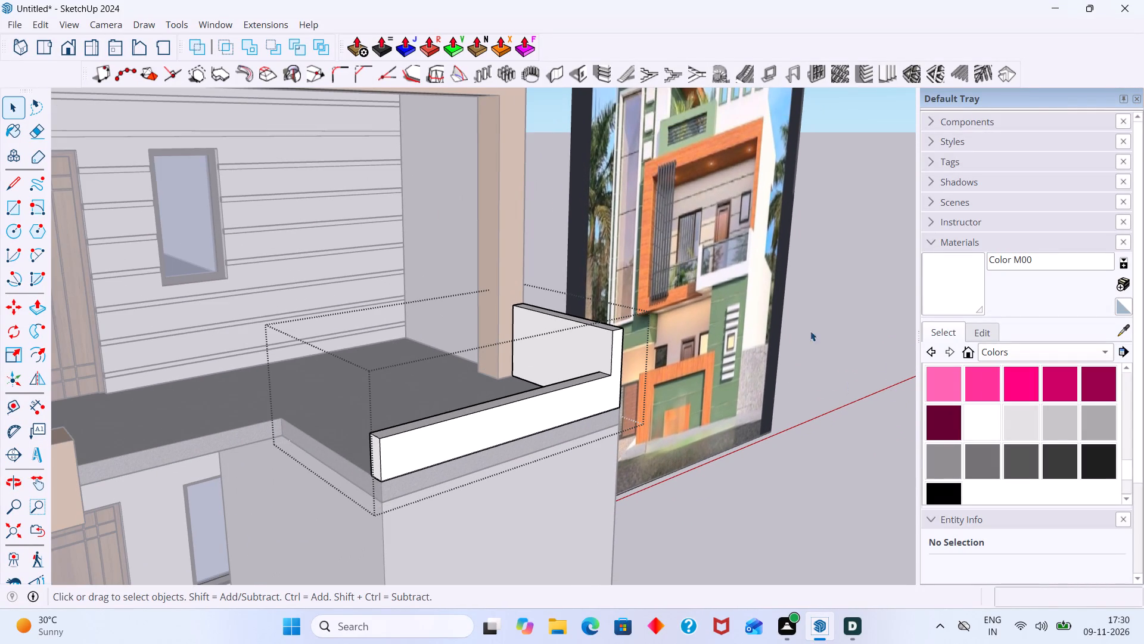
{"action": "middle_click_drag", "start_coordinate": [583, 368], "coordinate": [555, 372]}
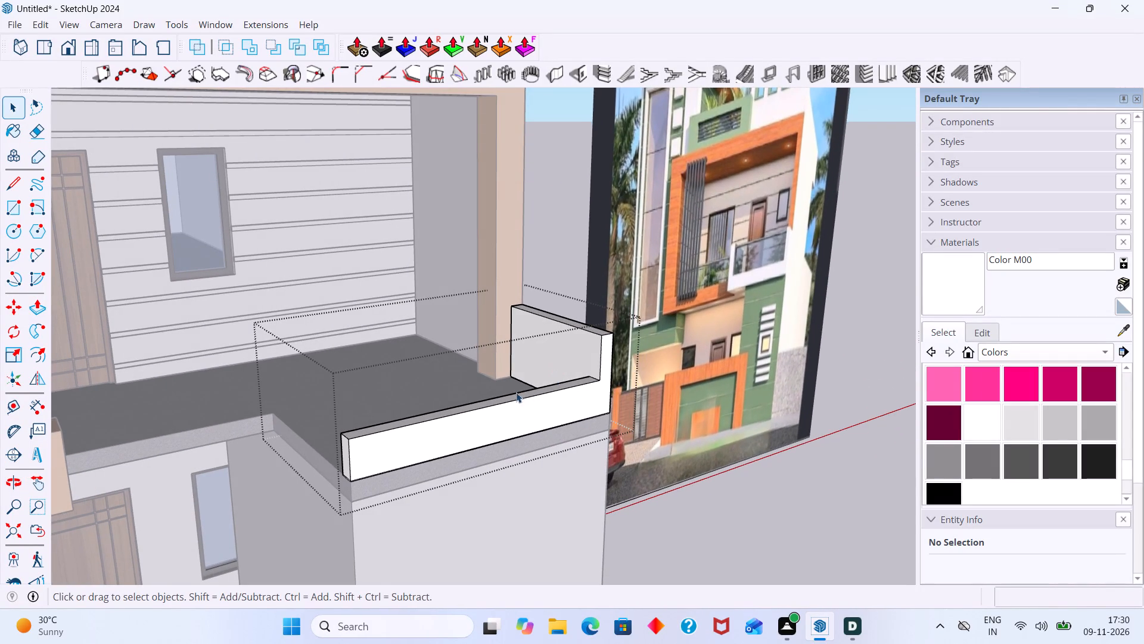
{"action": "middle_click_drag", "start_coordinate": [516, 392], "coordinate": [548, 392]}
{"action": "middle_click_drag", "start_coordinate": [500, 395], "coordinate": [640, 411]}
{"action": "middle_click_drag", "start_coordinate": [554, 428], "coordinate": [793, 397]}
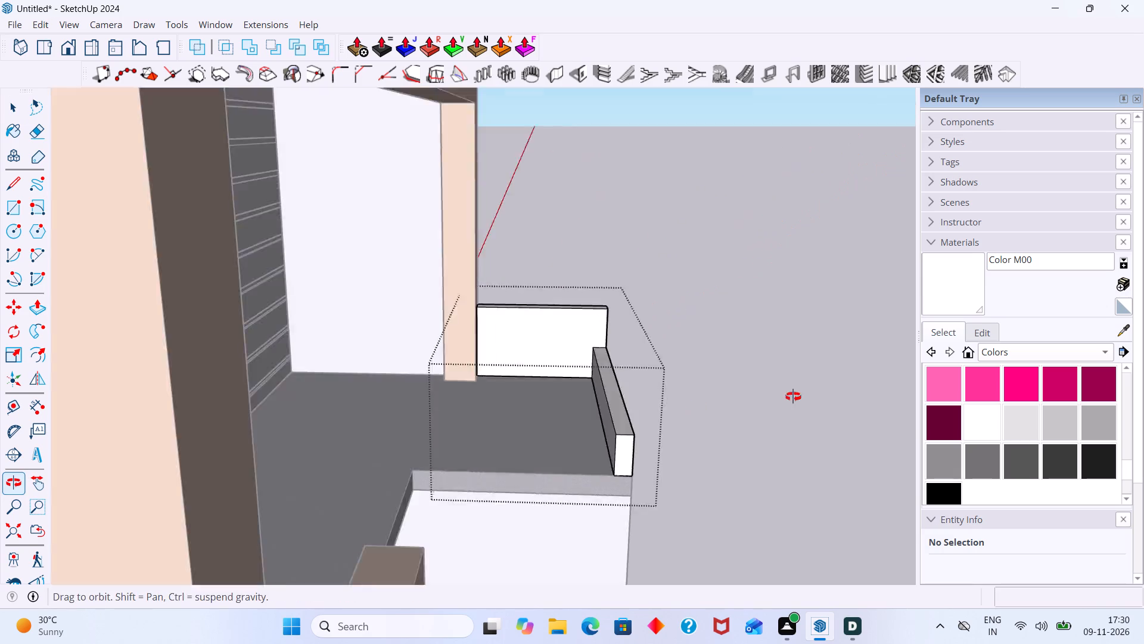
{"action": "middle_click_drag", "start_coordinate": [793, 397], "coordinate": [857, 387]}
{"action": "scroll", "coordinate": [649, 398], "scroll_direction": "up", "scroll_amount": 4}
{"action": "scroll", "coordinate": [633, 390], "scroll_direction": "down", "scroll_amount": 12}
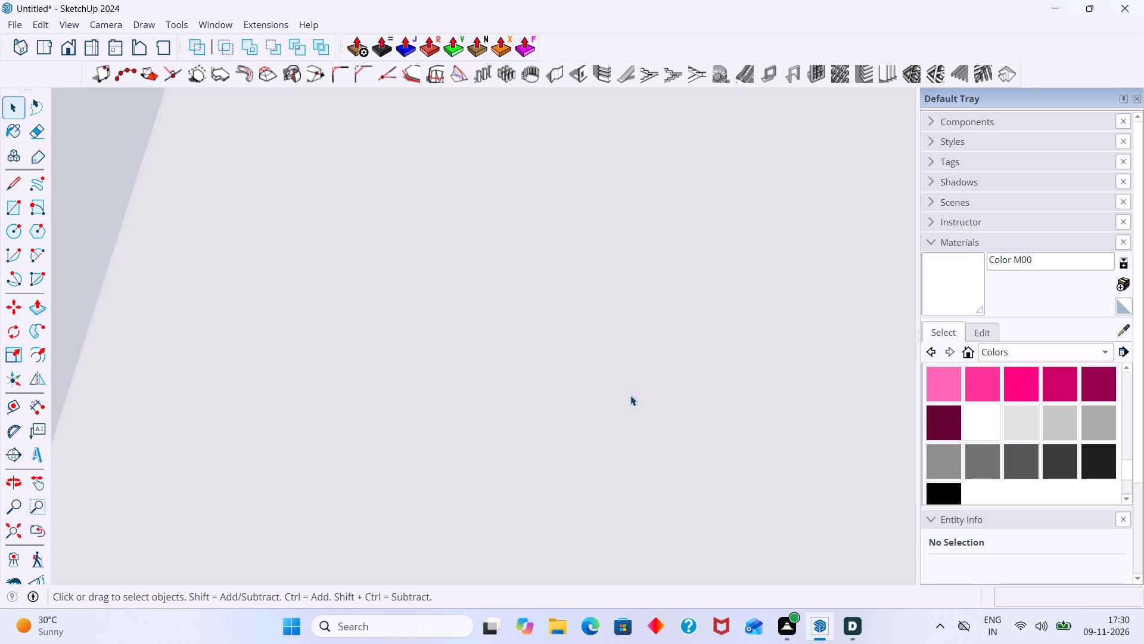
{"action": "scroll", "coordinate": [630, 395], "scroll_direction": "down", "scroll_amount": 5}
{"action": "left_click", "coordinate": [7, 531]}
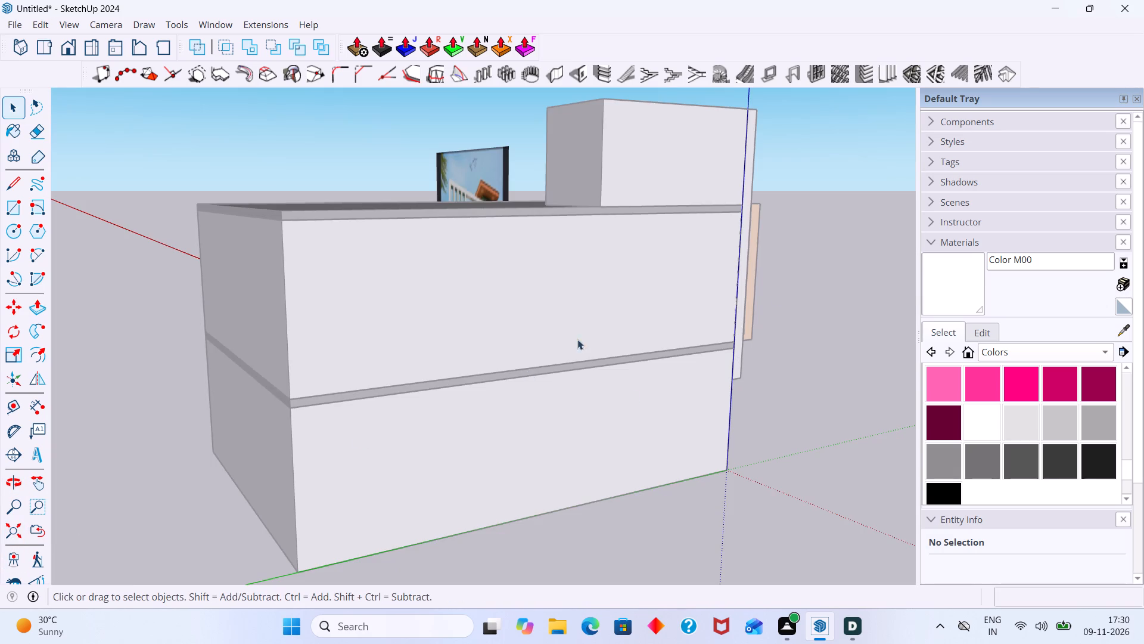
{"action": "middle_click_drag", "start_coordinate": [776, 292], "coordinate": [406, 379]}
{"action": "left_click", "coordinate": [626, 516]}
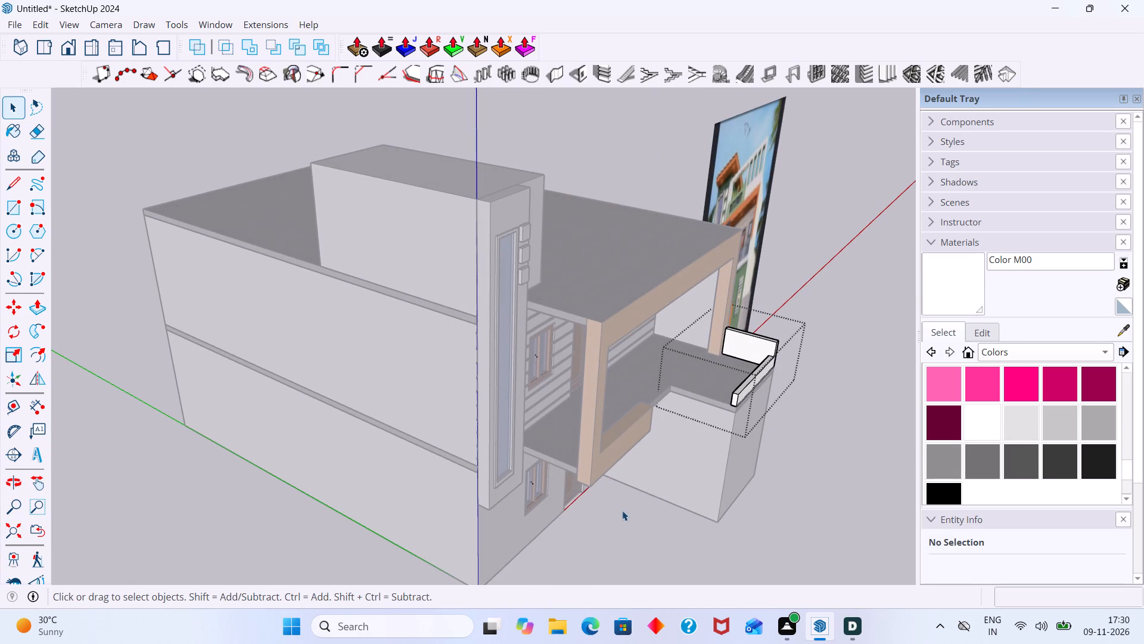
Reopen the balcony wall group and Push/Pull a new starting face 5" from the front parapet's free end, marking off an end segment.
{"action": "scroll", "coordinate": [688, 390], "scroll_direction": "up", "scroll_amount": 5}
{"action": "scroll", "coordinate": [753, 394], "scroll_direction": "up", "scroll_amount": 1}
{"action": "middle_click_drag", "start_coordinate": [753, 394], "coordinate": [781, 395]}
{"action": "scroll", "coordinate": [753, 408], "scroll_direction": "up", "scroll_amount": 8}
{"action": "middle_click_drag", "start_coordinate": [745, 392], "coordinate": [766, 392]}
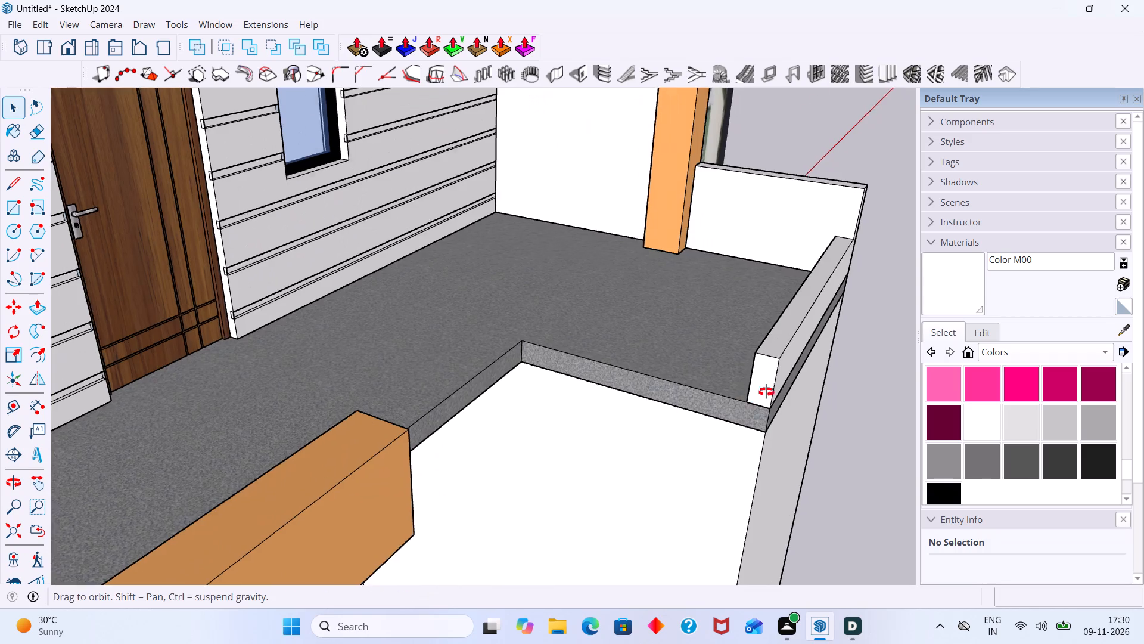
{"action": "middle_click_drag", "start_coordinate": [766, 392], "coordinate": [607, 391]}
{"action": "scroll", "coordinate": [623, 419], "scroll_direction": "up", "scroll_amount": 5}
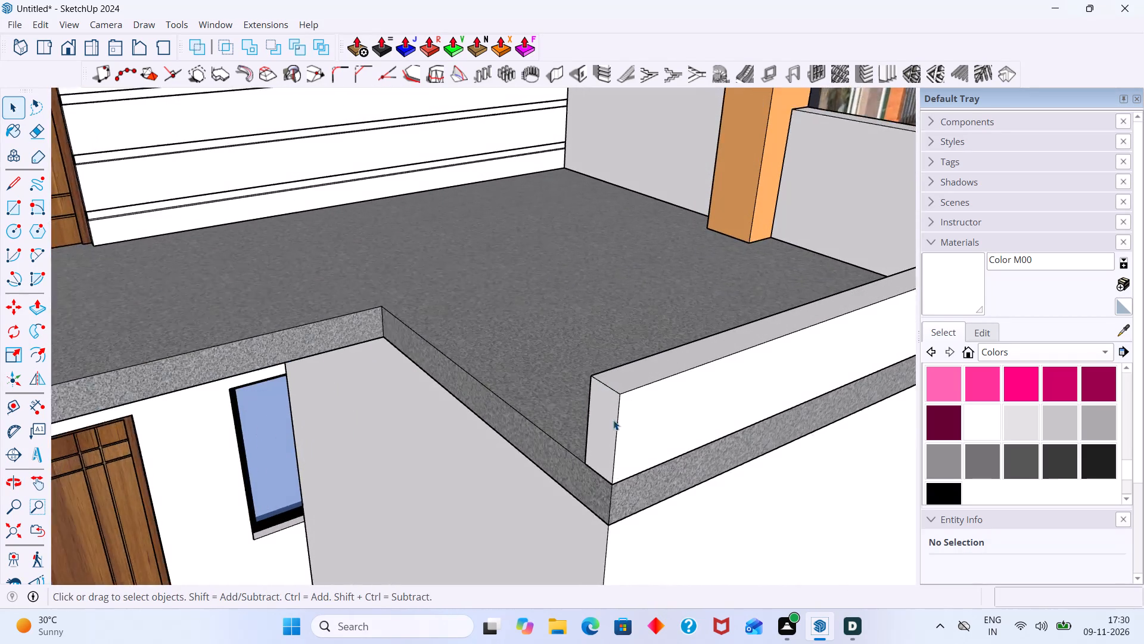
{"action": "scroll", "coordinate": [613, 420], "scroll_direction": "up", "scroll_amount": 6}
{"action": "left_click", "coordinate": [601, 420]}
{"action": "triple_click", "coordinate": [601, 420]}
{"action": "scroll", "coordinate": [599, 423], "scroll_direction": "up", "scroll_amount": 2}
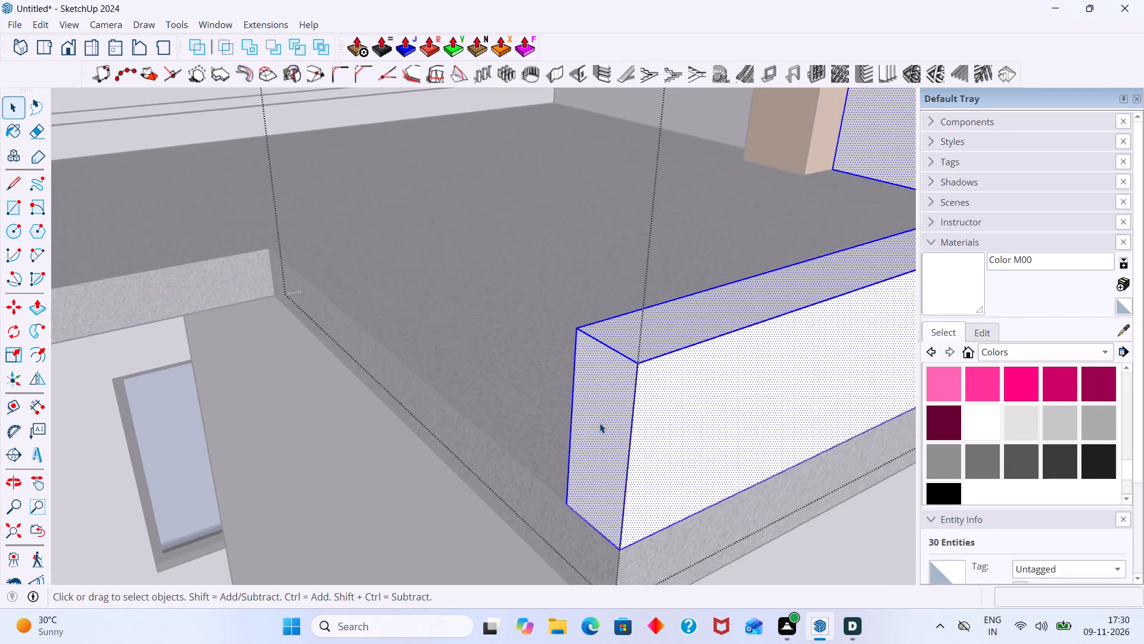
{"action": "left_click", "coordinate": [599, 423]}
{"action": "key", "text": "p"}
{"action": "left_click", "coordinate": [600, 423]}
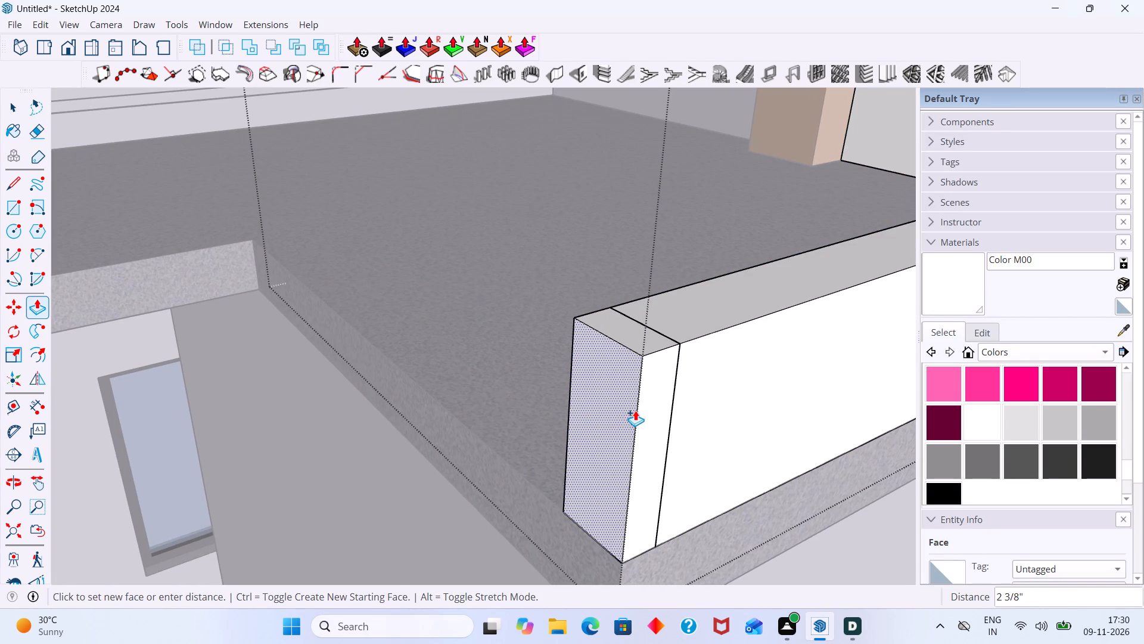
{"action": "key", "text": "5"}
{"action": "key", "text": "shift+quotedbl"}
{"action": "key", "text": "Return"}
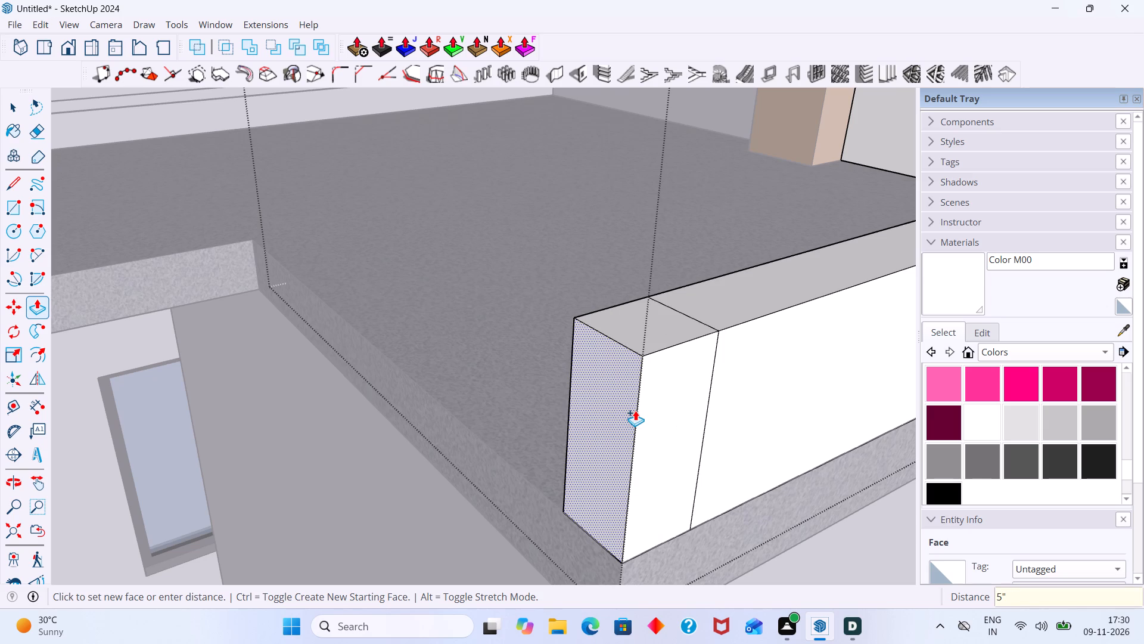
Push/Pull the inner face of the 5" end segment about 4' 8" along the slab's side edge as a side parapet and leave the group.
{"action": "middle_click_drag", "start_coordinate": [647, 410], "coordinate": [1005, 404]}
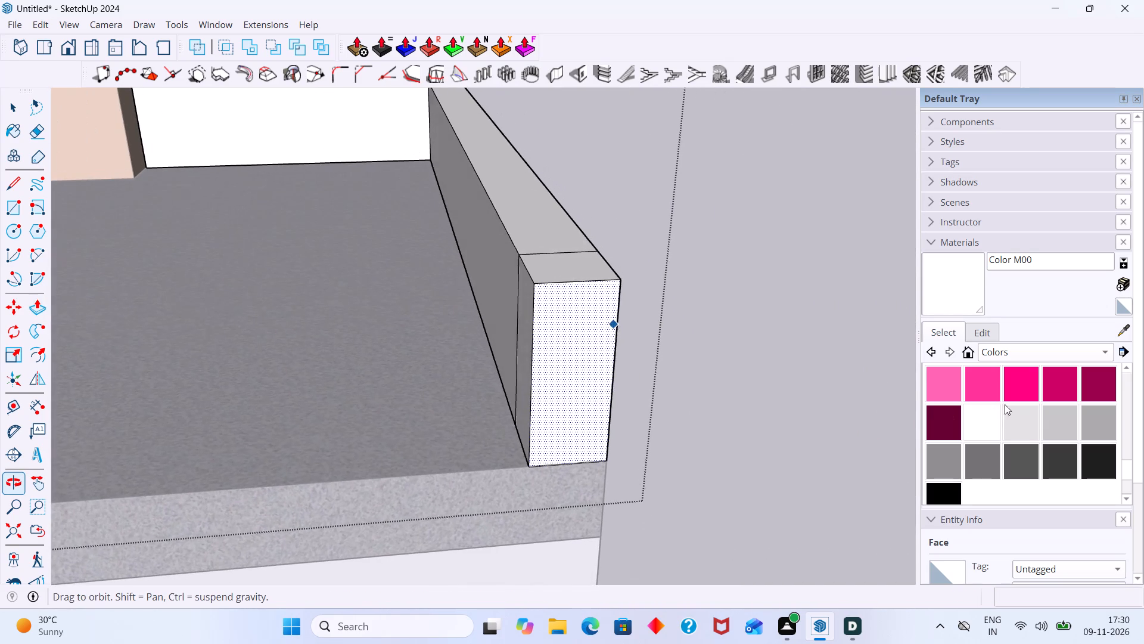
{"action": "middle_click_drag", "start_coordinate": [1005, 404], "coordinate": [1007, 406]}
{"action": "scroll", "coordinate": [553, 334], "scroll_direction": "up", "scroll_amount": 5}
{"action": "key", "text": "space"}
{"action": "left_click", "coordinate": [513, 332]}
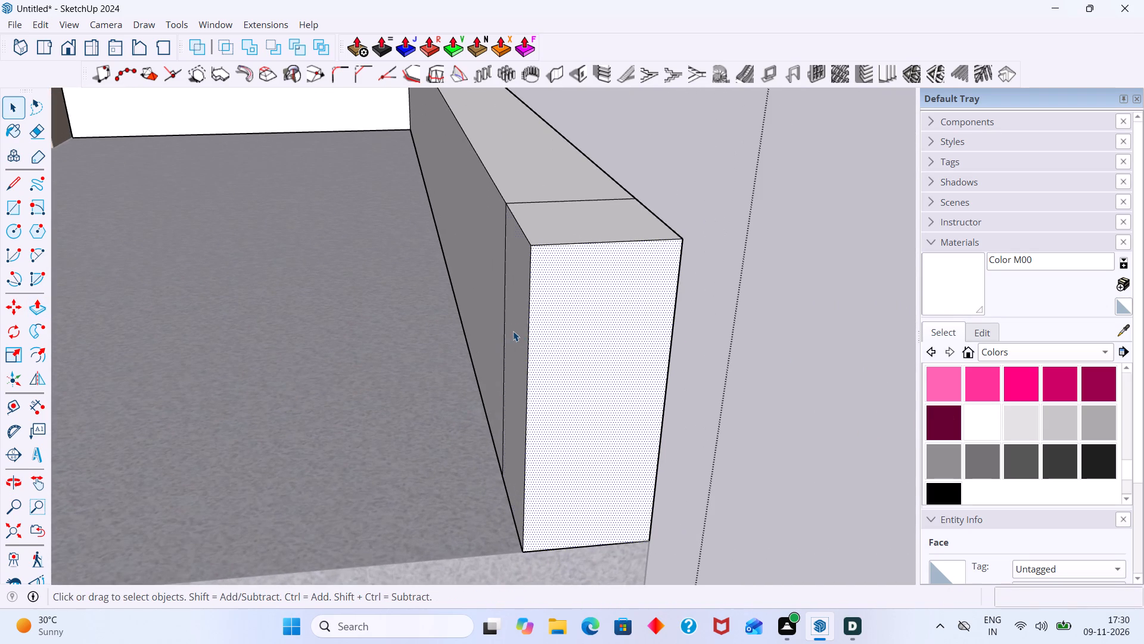
{"action": "key", "text": "p"}
{"action": "left_click", "coordinate": [516, 330]}
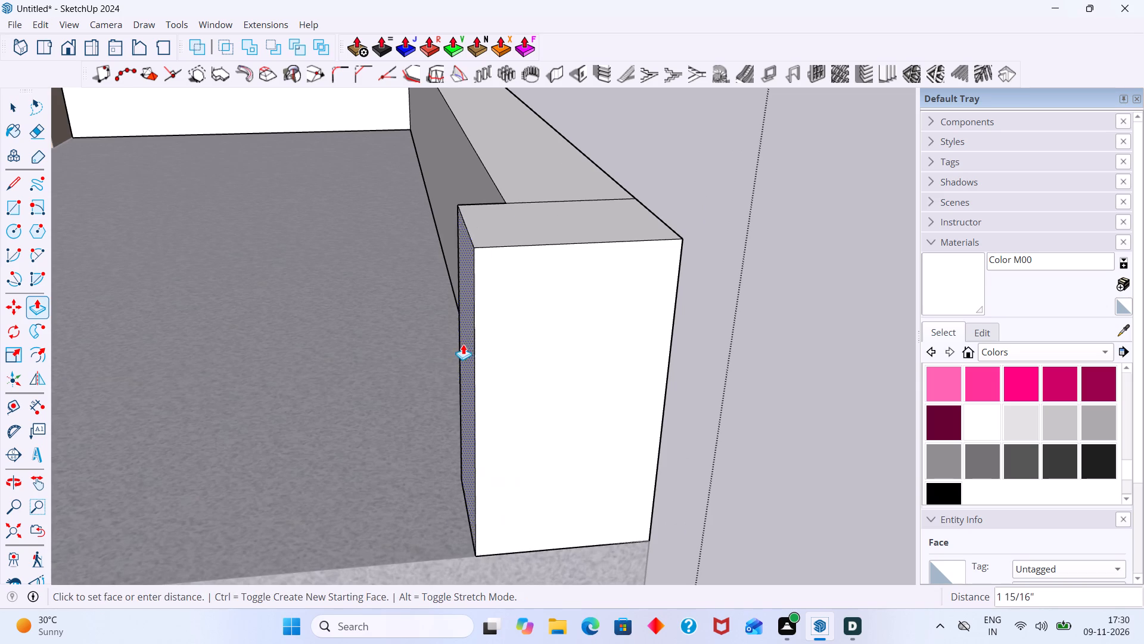
{"action": "scroll", "coordinate": [457, 344], "scroll_direction": "up", "scroll_amount": 1}
{"action": "scroll", "coordinate": [451, 344], "scroll_direction": "down", "scroll_amount": 20}
{"action": "scroll", "coordinate": [451, 344], "scroll_direction": "down", "scroll_amount": 3}
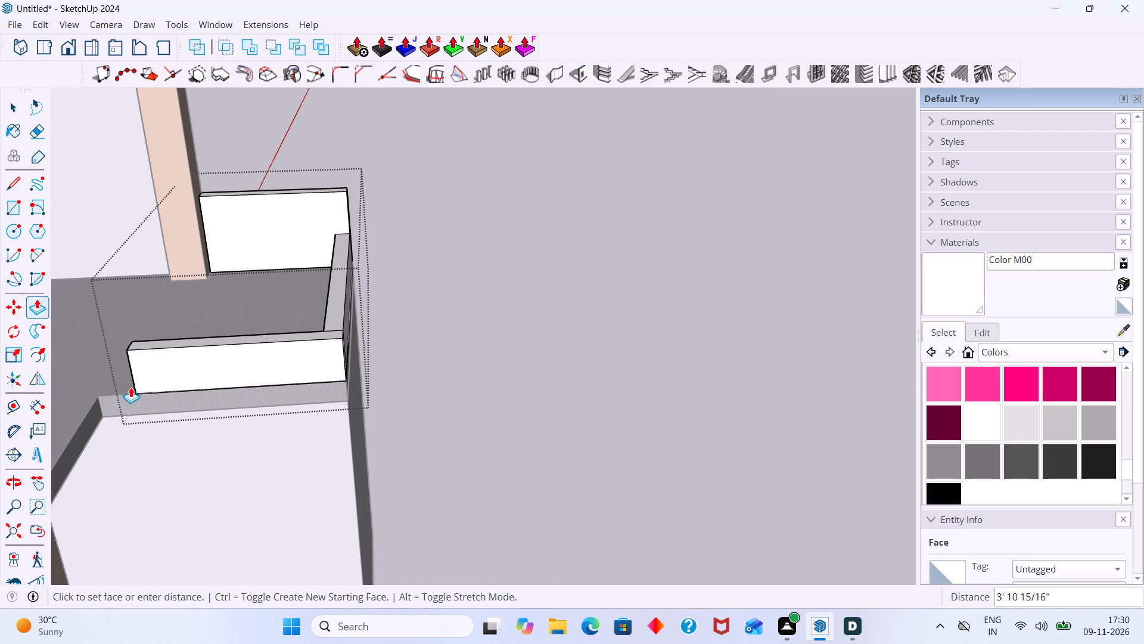
{"action": "scroll", "coordinate": [100, 392], "scroll_direction": "up", "scroll_amount": 5}
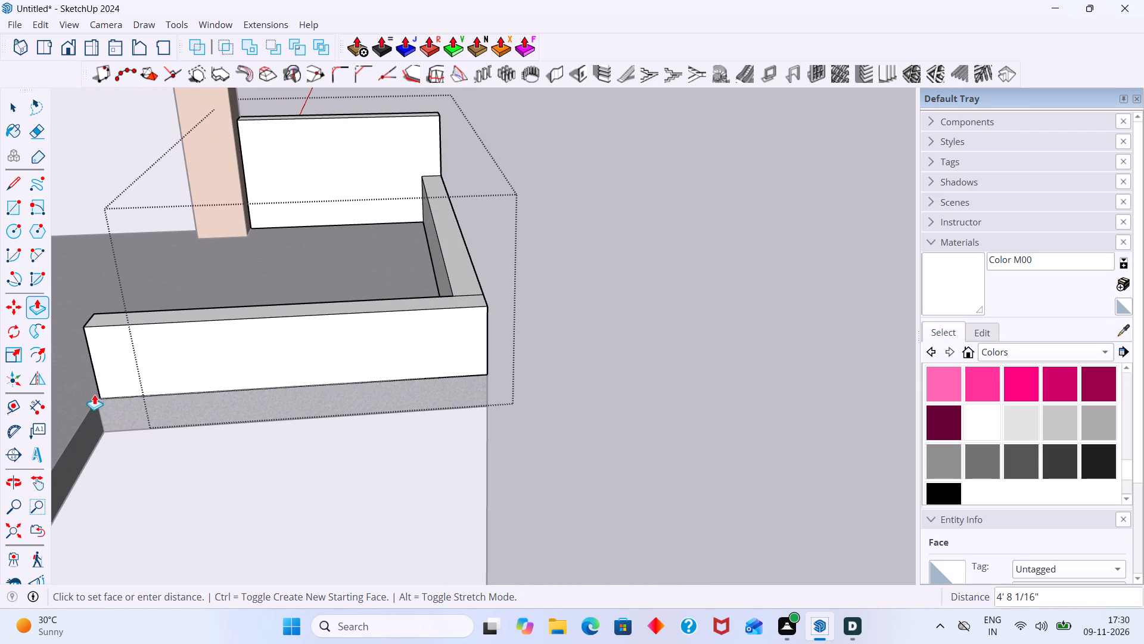
{"action": "left_click", "coordinate": [94, 398]}
{"action": "key", "text": "space"}
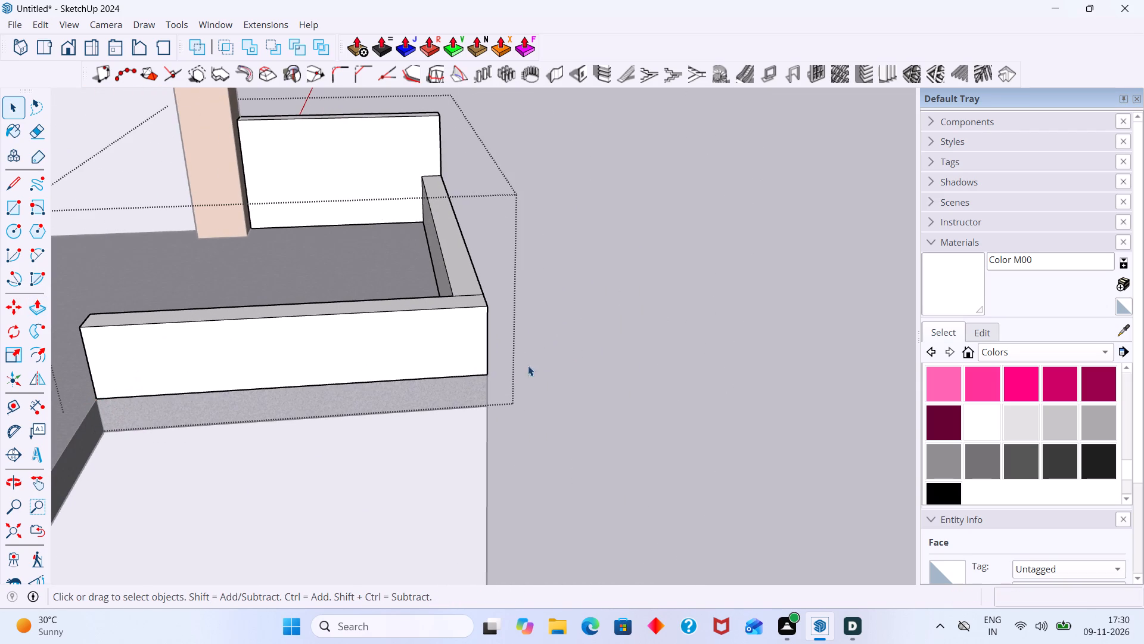
{"action": "left_click", "coordinate": [642, 335]}
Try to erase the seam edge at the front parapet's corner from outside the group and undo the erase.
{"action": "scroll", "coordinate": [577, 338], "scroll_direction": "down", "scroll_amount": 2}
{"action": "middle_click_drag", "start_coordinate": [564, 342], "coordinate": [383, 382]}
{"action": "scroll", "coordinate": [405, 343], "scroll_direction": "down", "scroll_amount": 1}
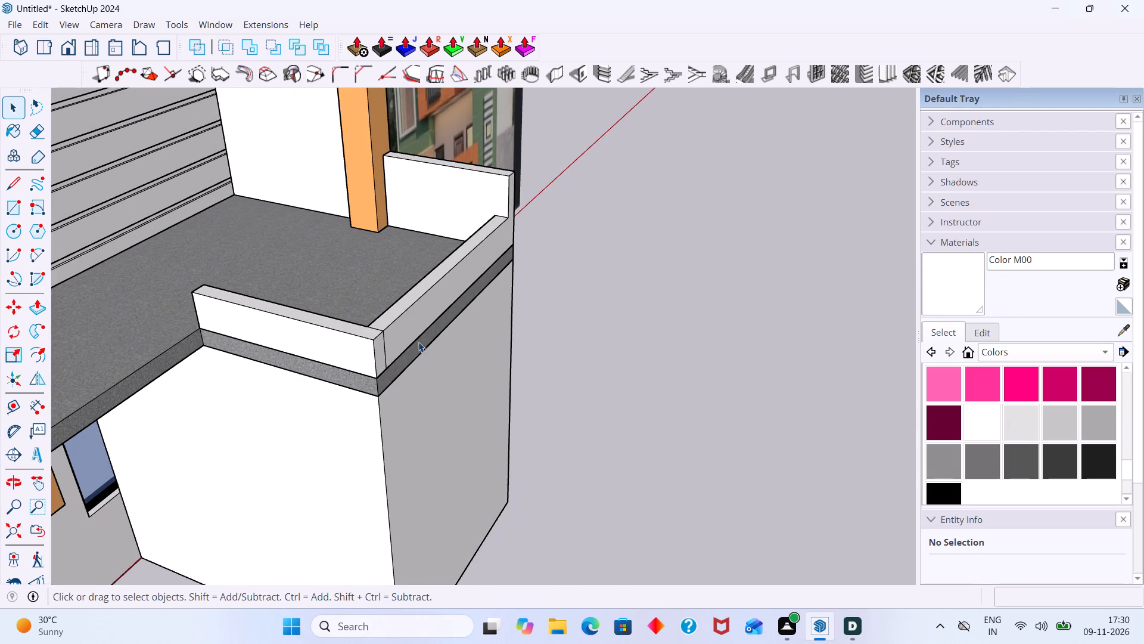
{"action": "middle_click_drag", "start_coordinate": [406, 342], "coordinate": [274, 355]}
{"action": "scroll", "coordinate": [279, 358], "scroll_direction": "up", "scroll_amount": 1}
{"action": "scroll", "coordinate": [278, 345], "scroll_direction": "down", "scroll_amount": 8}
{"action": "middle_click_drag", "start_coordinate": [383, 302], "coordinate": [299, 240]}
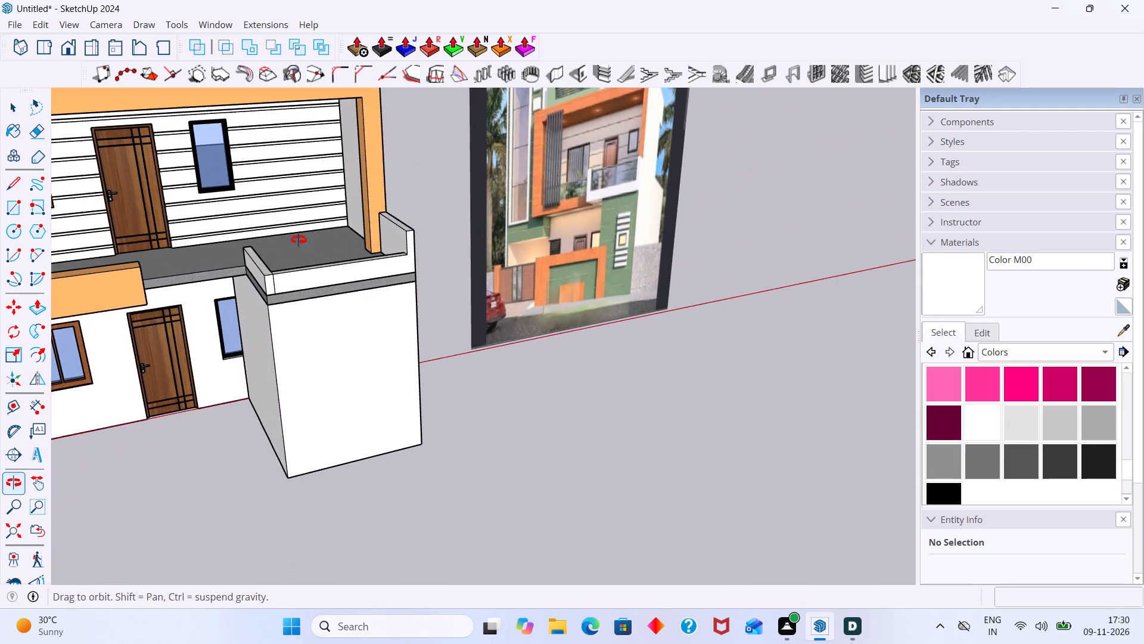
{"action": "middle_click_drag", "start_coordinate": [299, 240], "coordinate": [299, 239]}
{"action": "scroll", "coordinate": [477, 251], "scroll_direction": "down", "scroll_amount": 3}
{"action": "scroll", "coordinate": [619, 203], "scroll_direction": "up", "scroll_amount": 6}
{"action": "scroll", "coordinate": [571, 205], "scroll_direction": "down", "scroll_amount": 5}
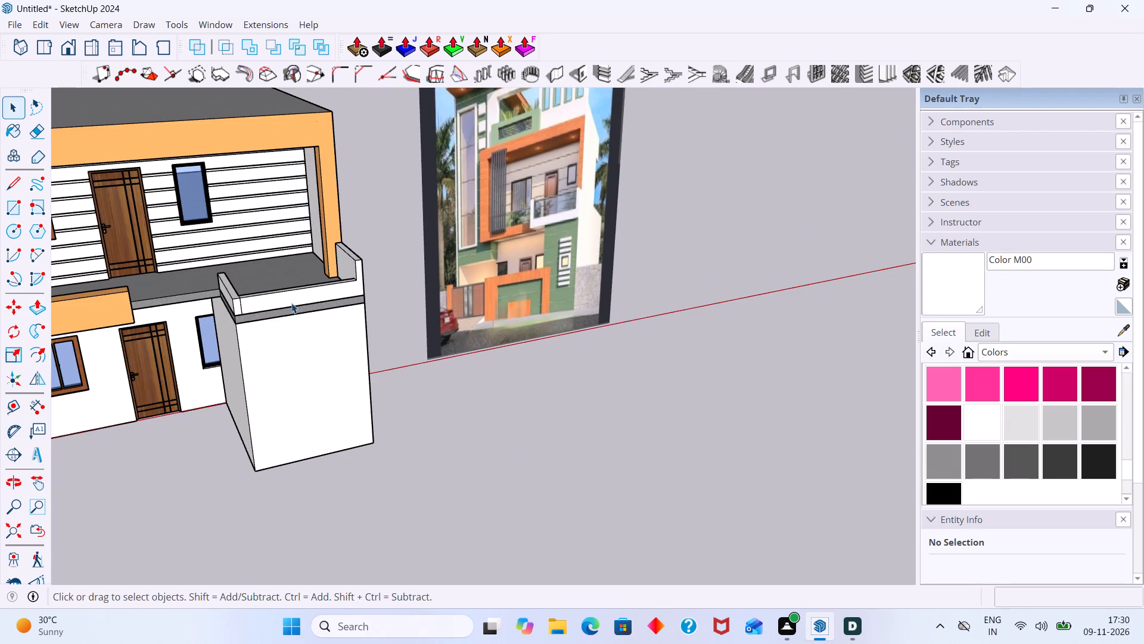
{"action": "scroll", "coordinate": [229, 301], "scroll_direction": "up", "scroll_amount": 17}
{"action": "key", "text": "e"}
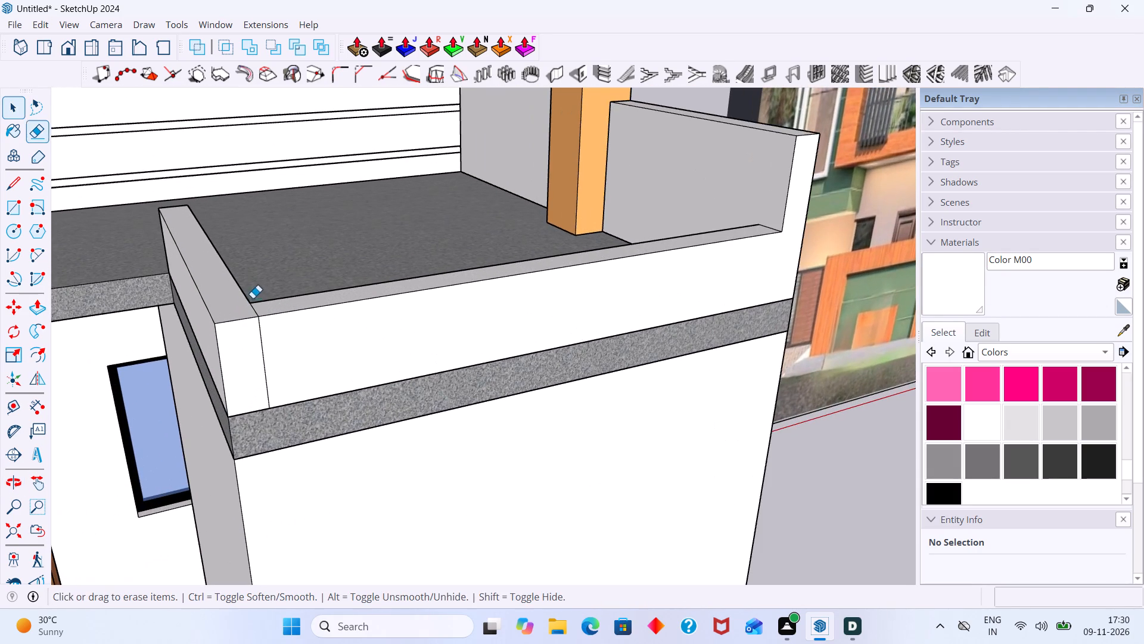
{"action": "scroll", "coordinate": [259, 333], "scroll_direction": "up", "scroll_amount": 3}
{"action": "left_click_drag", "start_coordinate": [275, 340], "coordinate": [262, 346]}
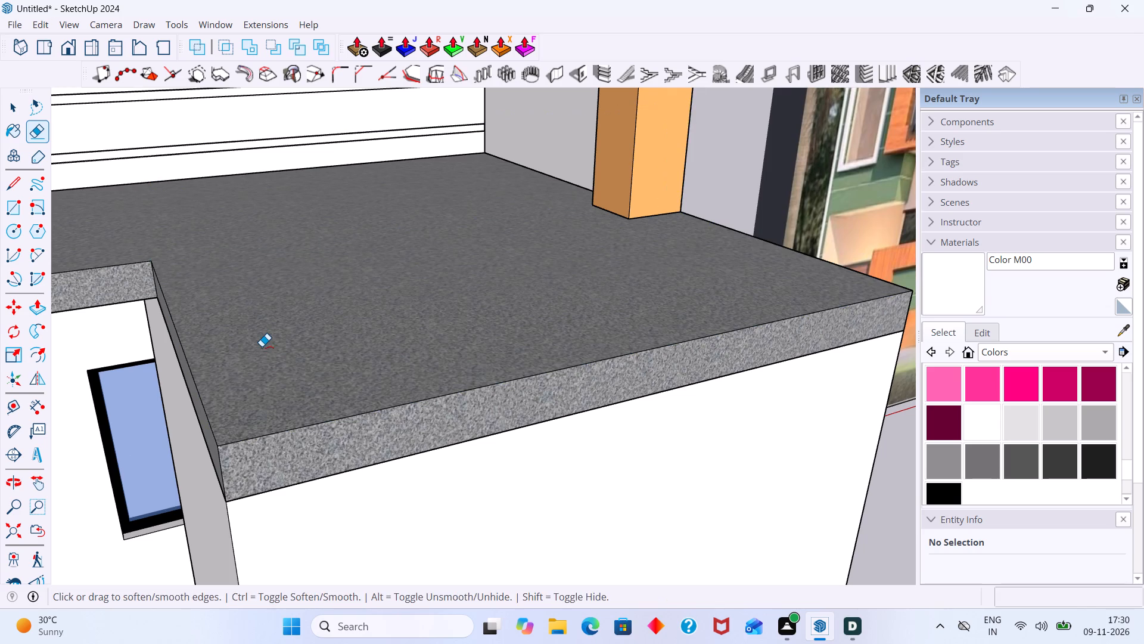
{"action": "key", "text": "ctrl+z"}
Open the balcony wall group, erase the seam edges on the front parapet's outer and top faces at the new corner, and leave the group.
{"action": "key", "text": "space"}
{"action": "triple_click", "coordinate": [279, 346]}
{"action": "left_click", "coordinate": [279, 346]}
{"action": "scroll", "coordinate": [279, 346], "scroll_direction": "up", "scroll_amount": 2}
{"action": "left_click", "coordinate": [279, 346]}
{"action": "key", "text": "e"}
{"action": "left_click_drag", "start_coordinate": [279, 346], "coordinate": [259, 367]}
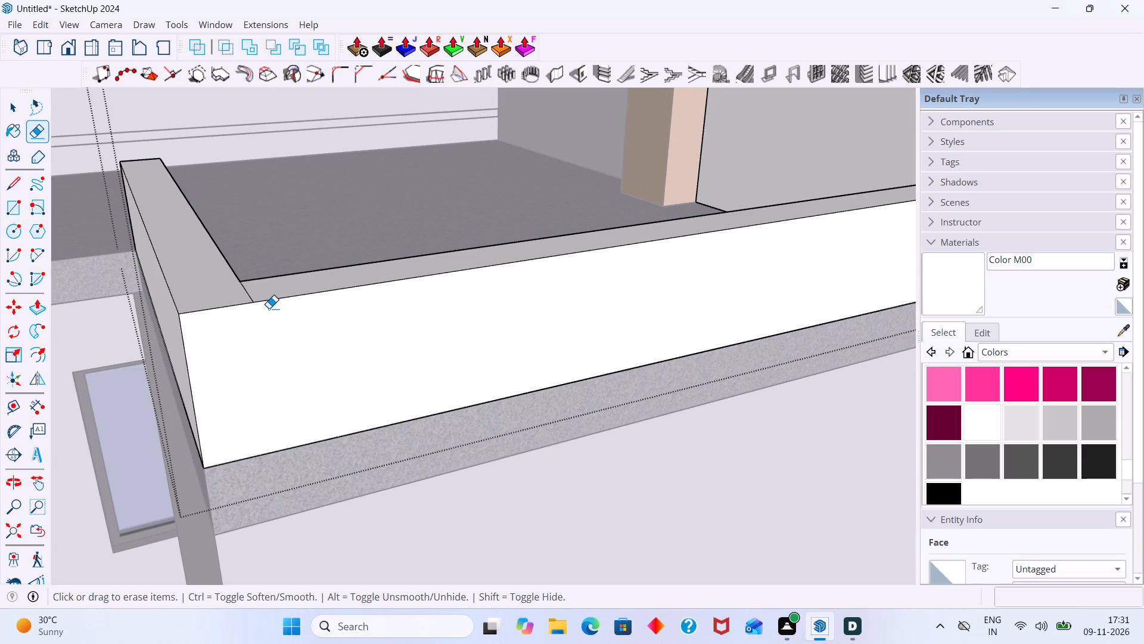
{"action": "scroll", "coordinate": [268, 299], "scroll_direction": "up", "scroll_amount": 4}
{"action": "left_click_drag", "start_coordinate": [271, 289], "coordinate": [229, 295]}
{"action": "scroll", "coordinate": [232, 293], "scroll_direction": "up", "scroll_amount": 1}
{"action": "scroll", "coordinate": [233, 293], "scroll_direction": "down", "scroll_amount": 5}
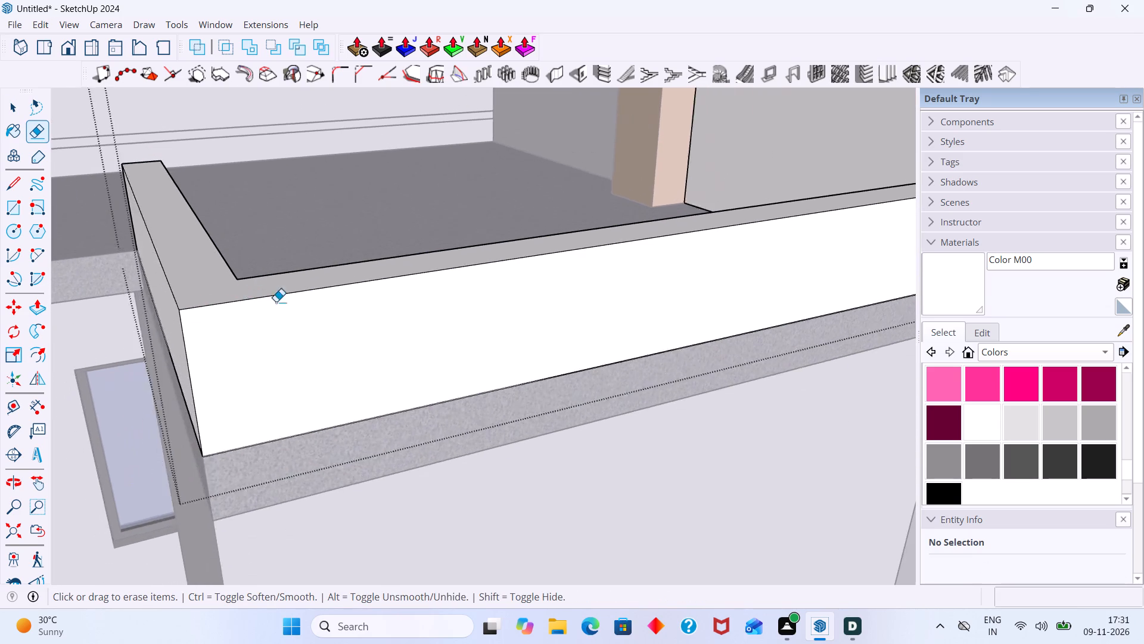
{"action": "scroll", "coordinate": [276, 302], "scroll_direction": "down", "scroll_amount": 3}
{"action": "middle_click_drag", "start_coordinate": [340, 326], "coordinate": [710, 339]}
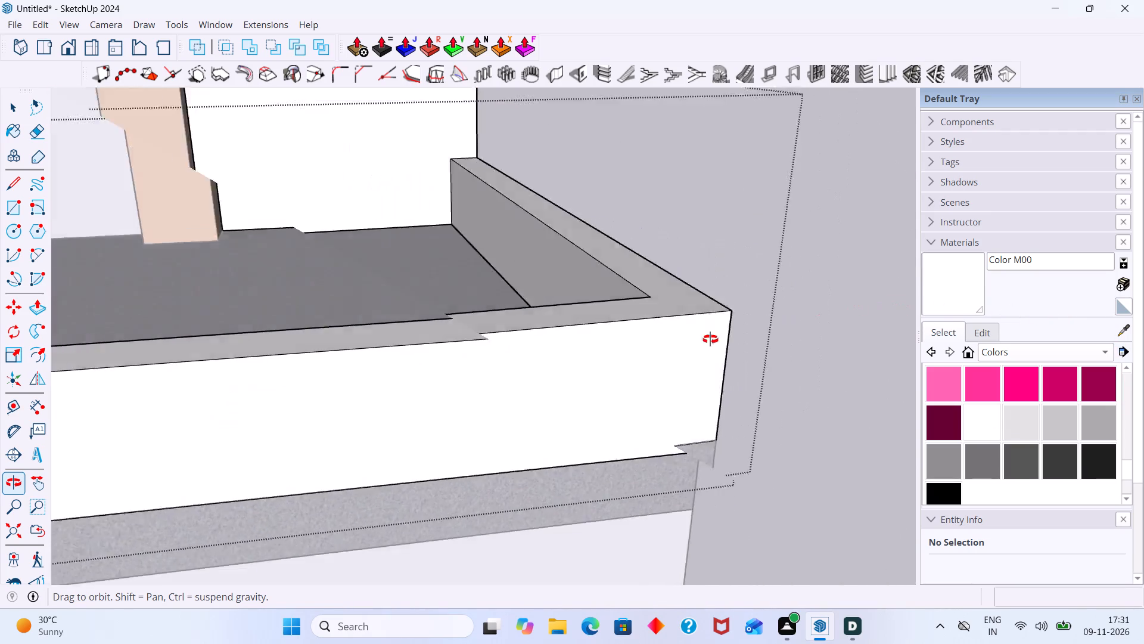
{"action": "middle_click_drag", "start_coordinate": [710, 339], "coordinate": [570, 370]}
{"action": "scroll", "coordinate": [570, 370], "scroll_direction": "down", "scroll_amount": 12}
{"action": "key", "text": "space"}
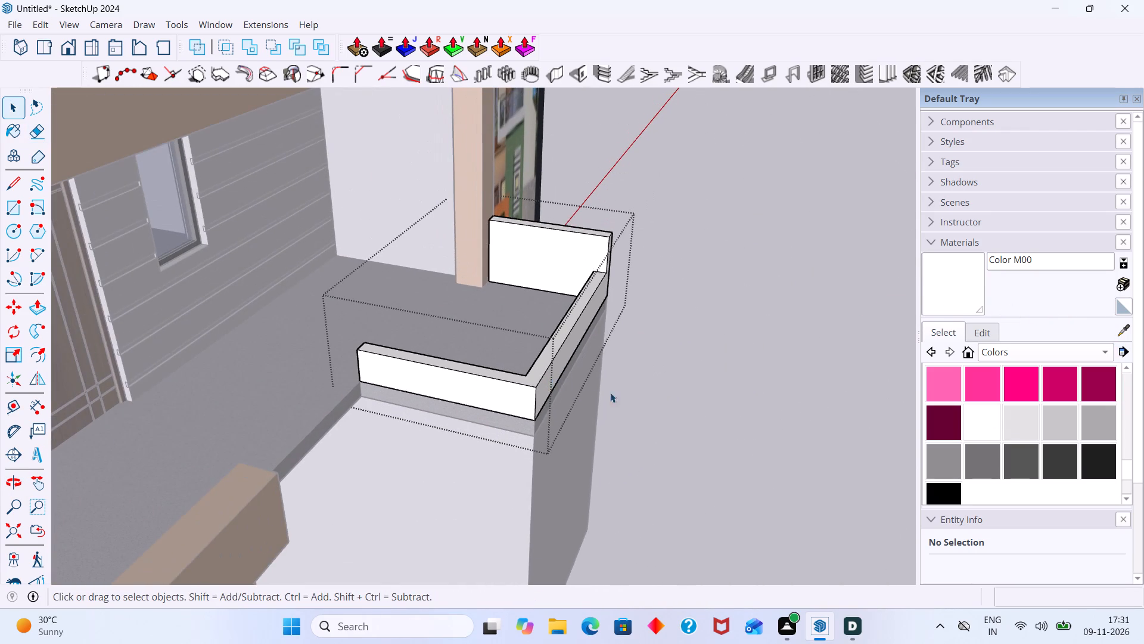
{"action": "left_click", "coordinate": [701, 389]}
Compare the balcony parapets with the balcony in the reference image.
{"action": "scroll", "coordinate": [647, 388], "scroll_direction": "down", "scroll_amount": 7}
{"action": "middle_click_drag", "start_coordinate": [627, 371], "coordinate": [565, 362]}
{"action": "scroll", "coordinate": [565, 353], "scroll_direction": "down", "scroll_amount": 7}
{"action": "middle_click_drag", "start_coordinate": [566, 281], "coordinate": [397, 261]}
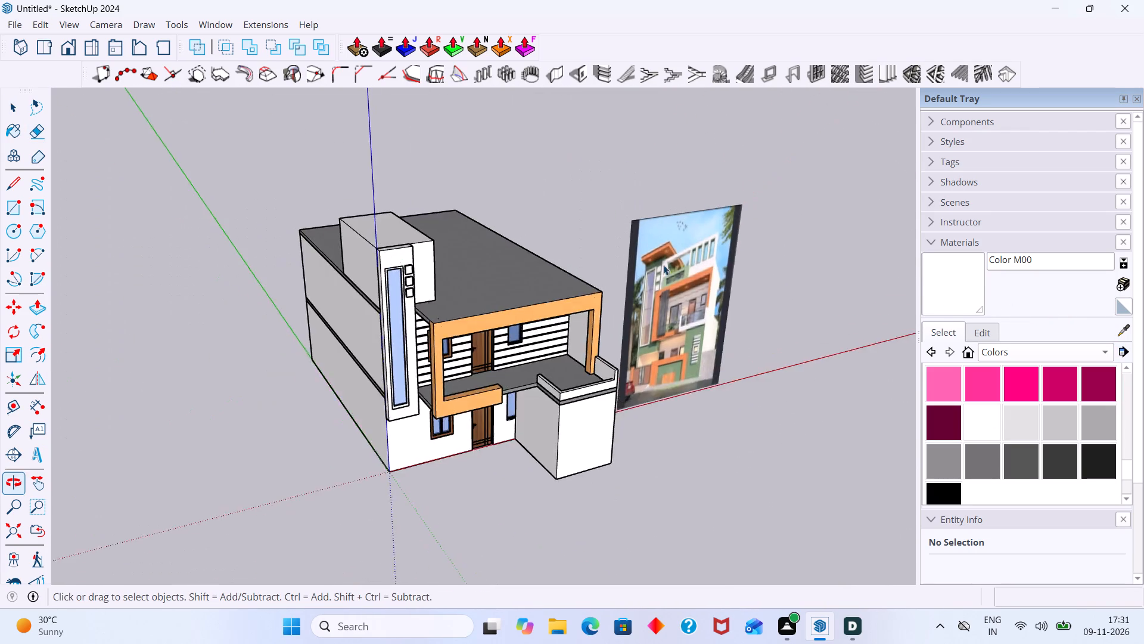
{"action": "scroll", "coordinate": [673, 256], "scroll_direction": "up", "scroll_amount": 12}
{"action": "middle_click_drag", "start_coordinate": [697, 390], "coordinate": [701, 288]}
{"action": "middle_click_drag", "start_coordinate": [702, 349], "coordinate": [715, 373]}
{"action": "scroll", "coordinate": [704, 373], "scroll_direction": "down", "scroll_amount": 6}
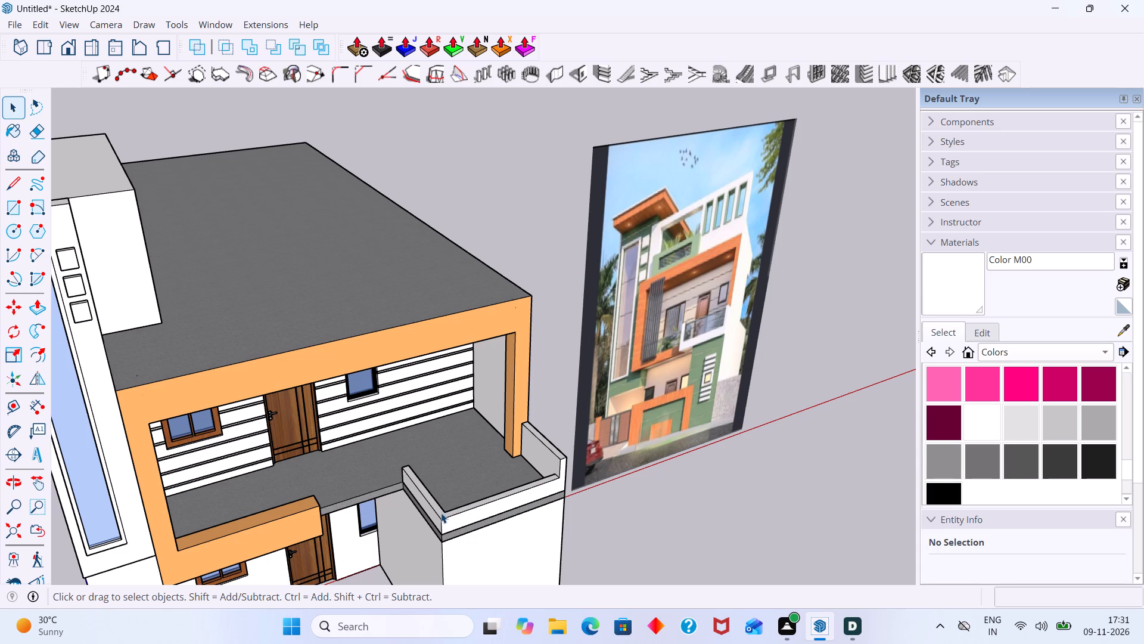
Reopen the balcony wall group and draw a 5" line across the top face from the inner corner, separating the side and front parapets.
{"action": "scroll", "coordinate": [436, 514], "scroll_direction": "up", "scroll_amount": 11}
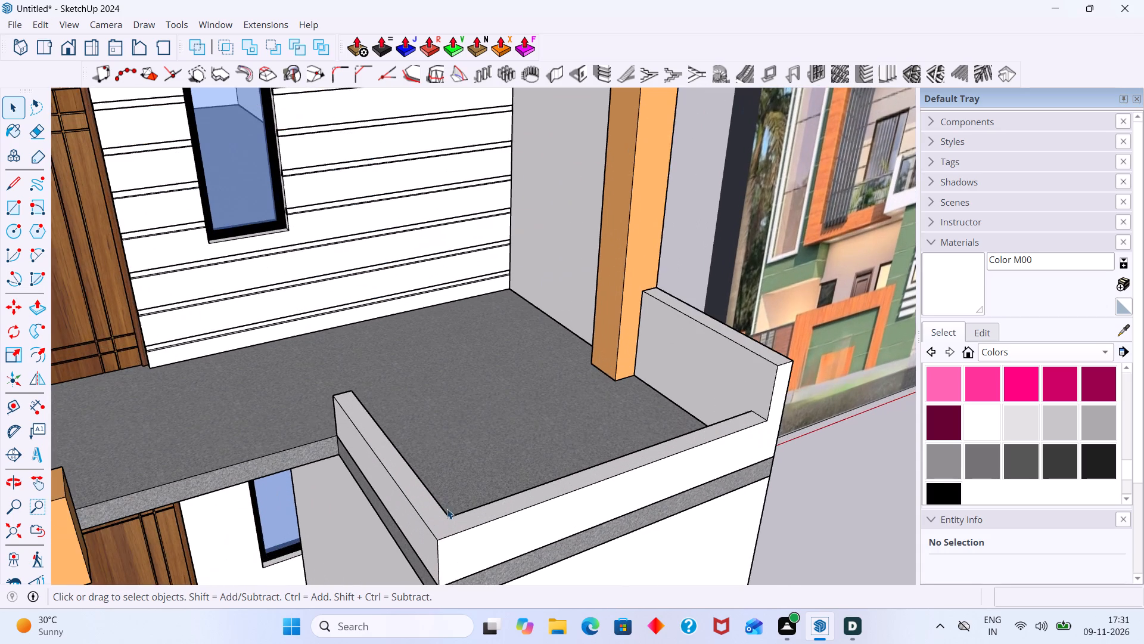
{"action": "double_click", "coordinate": [436, 514]}
{"action": "left_click", "coordinate": [433, 517]}
{"action": "scroll", "coordinate": [439, 517], "scroll_direction": "up", "scroll_amount": 3}
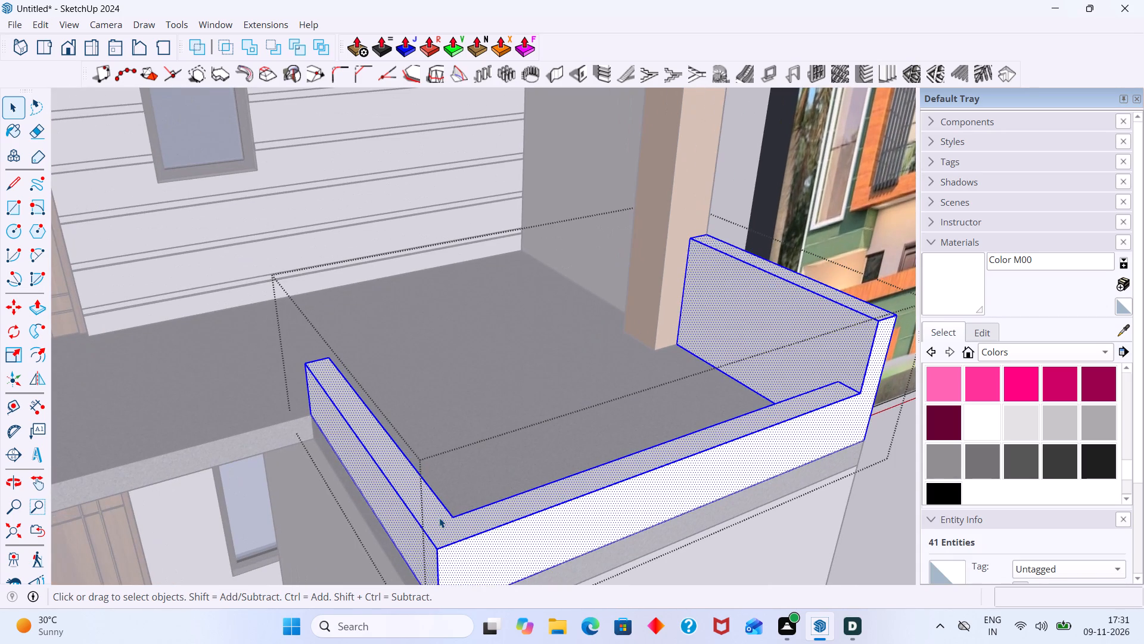
{"action": "left_click", "coordinate": [439, 518]}
{"action": "key", "text": "l"}
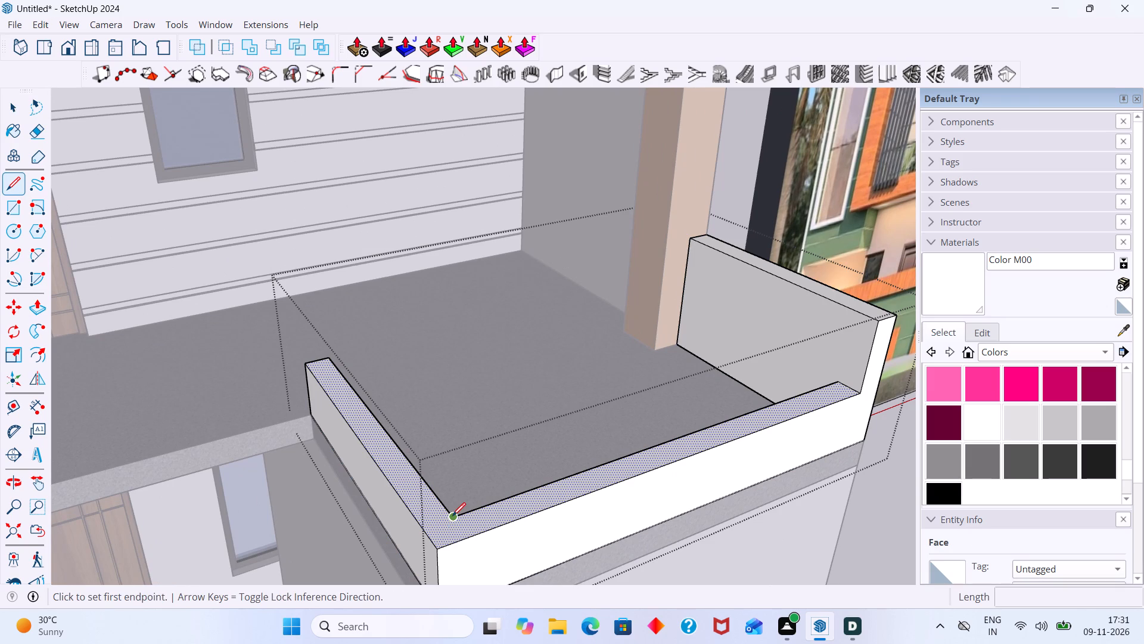
{"action": "left_click", "coordinate": [452, 516]}
{"action": "left_click", "coordinate": [468, 534]}
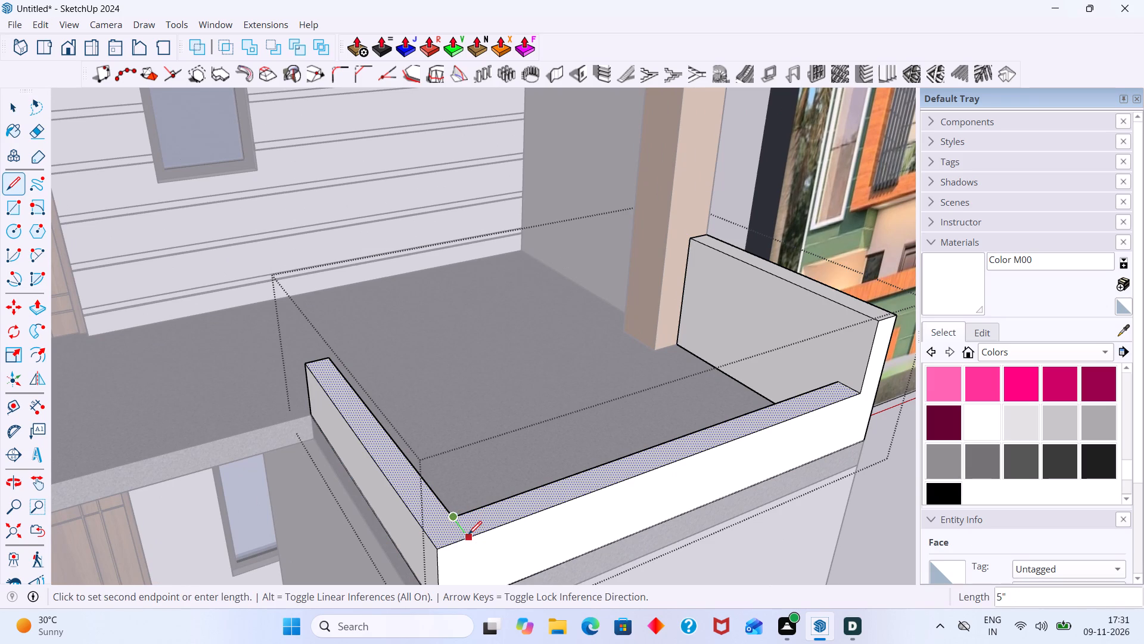
Push/Pull the side parapet's separated top face up to the height of the opposite side parapet, and leave the group.
{"action": "key", "text": "space"}
{"action": "left_click", "coordinate": [453, 532]}
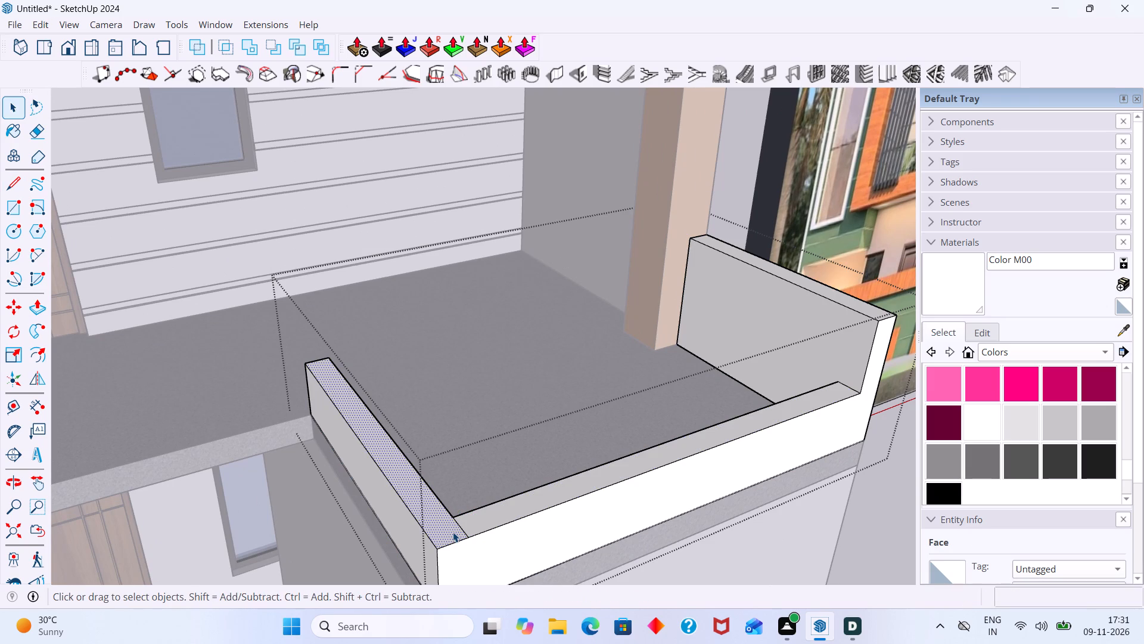
{"action": "key", "text": "p"}
{"action": "left_click", "coordinate": [453, 532]}
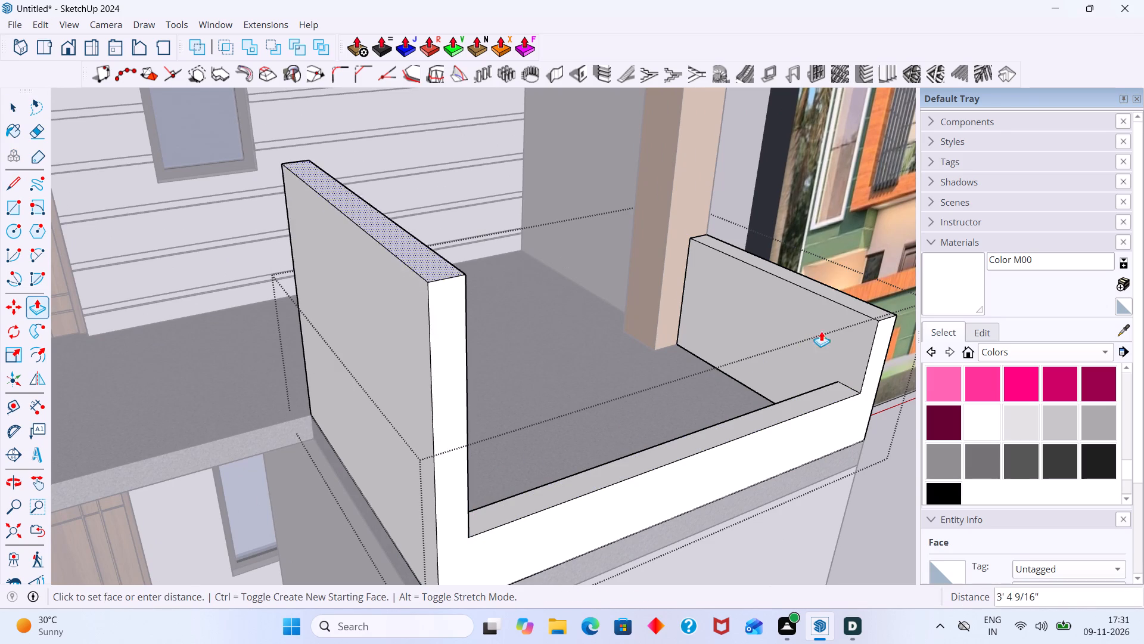
{"action": "left_click", "coordinate": [877, 318]}
{"action": "key", "text": "space"}
{"action": "scroll", "coordinate": [798, 343], "scroll_direction": "down", "scroll_amount": 13}
{"action": "left_click", "coordinate": [826, 408]}
Compare the balcony parapets and the orange frame's lower beam with the balcony in the reference image.
{"action": "scroll", "coordinate": [823, 404], "scroll_direction": "down", "scroll_amount": 2}
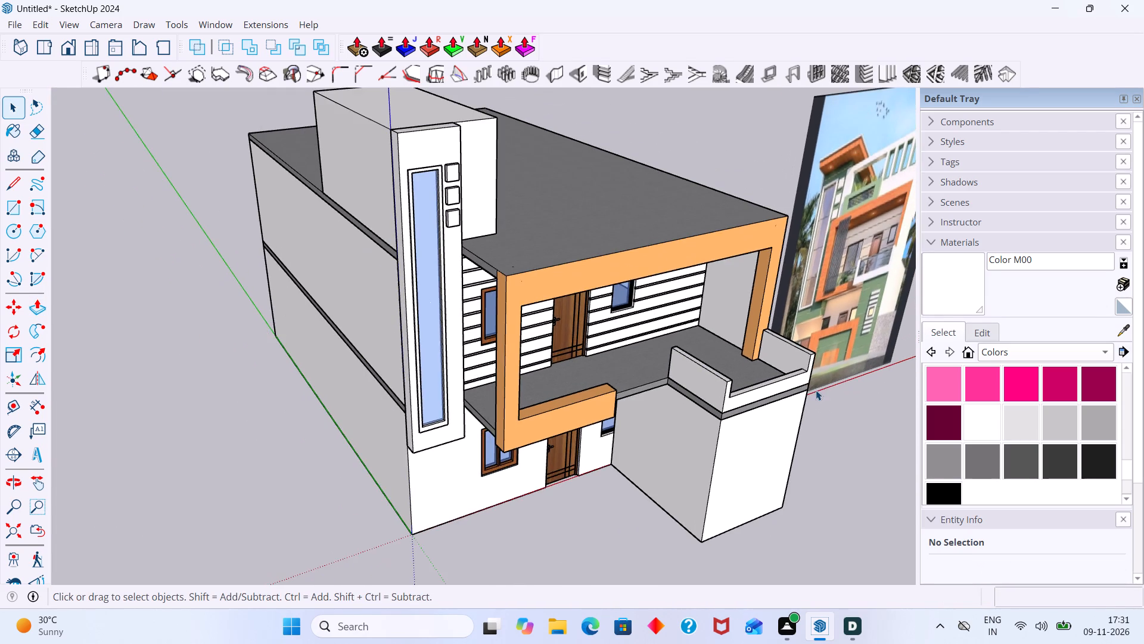
{"action": "middle_click_drag", "start_coordinate": [808, 383], "coordinate": [645, 367], "text": "shift"}
{"action": "scroll", "coordinate": [732, 235], "scroll_direction": "up", "scroll_amount": 7}
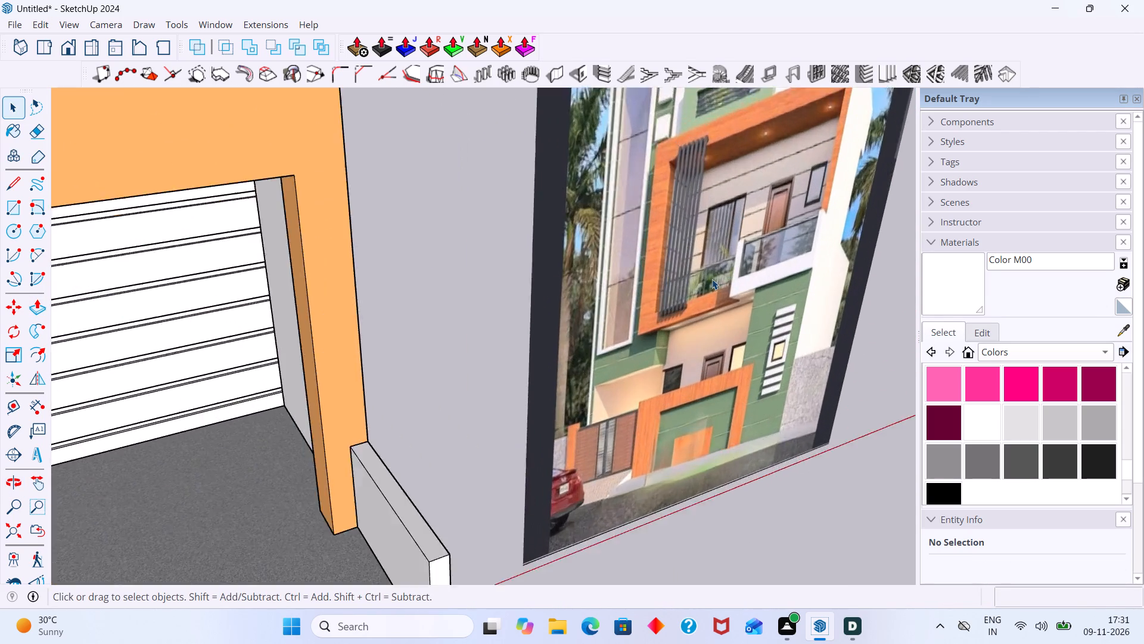
{"action": "scroll", "coordinate": [712, 279], "scroll_direction": "up", "scroll_amount": 7}
{"action": "scroll", "coordinate": [692, 320], "scroll_direction": "down", "scroll_amount": 15}
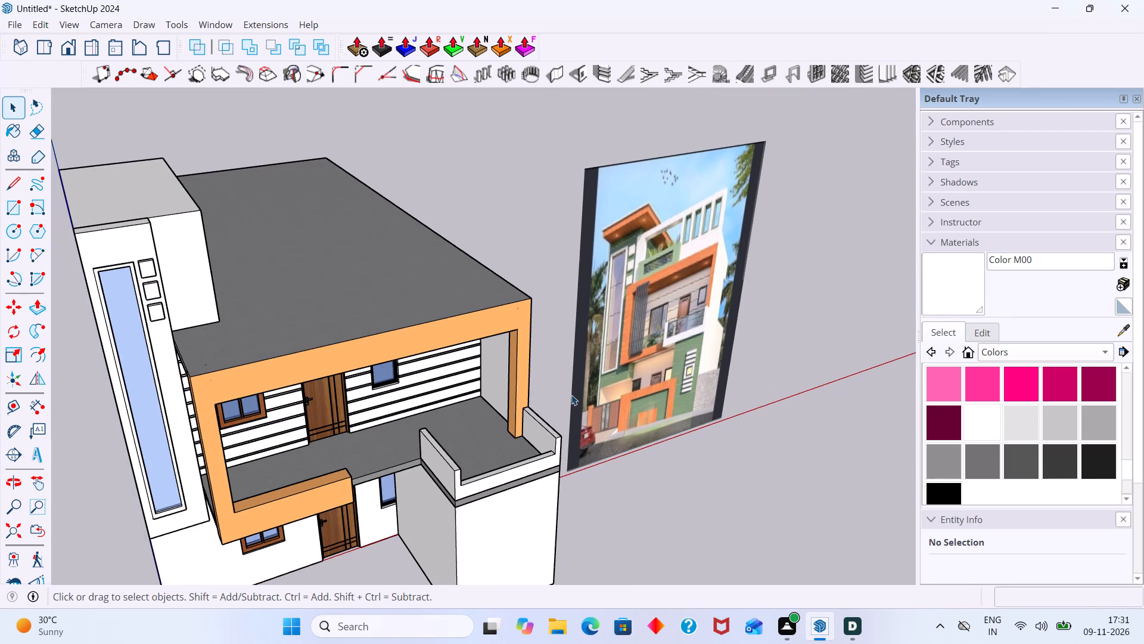
{"action": "scroll", "coordinate": [694, 321], "scroll_direction": "up", "scroll_amount": 8}
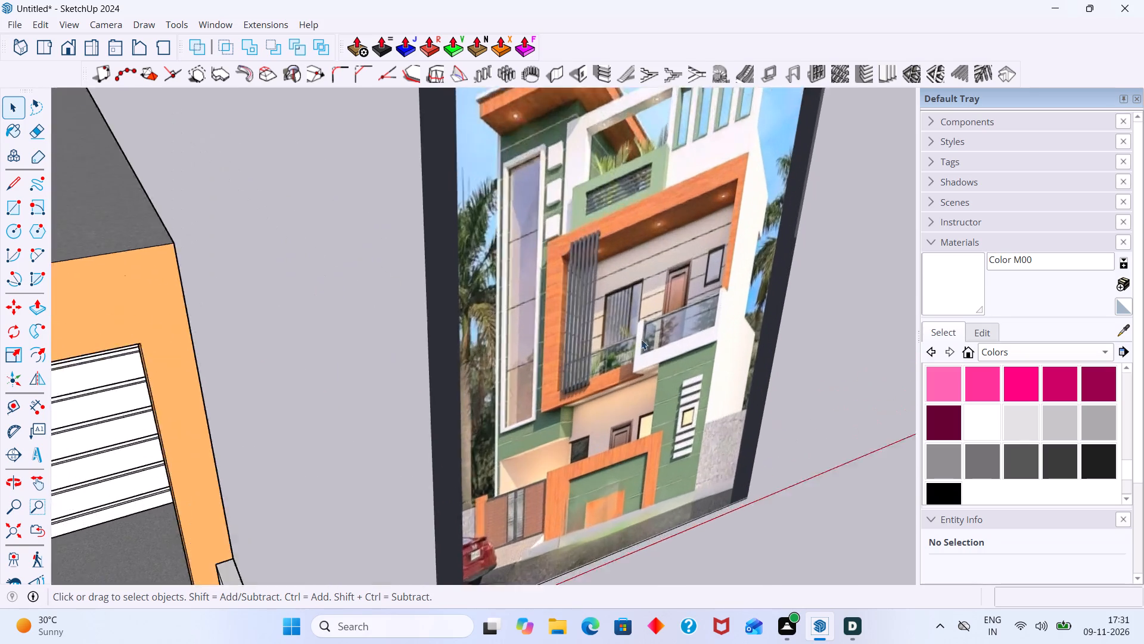
{"action": "scroll", "coordinate": [641, 339], "scroll_direction": "up", "scroll_amount": 4}
{"action": "middle_click_drag", "start_coordinate": [620, 350], "coordinate": [569, 301]}
{"action": "scroll", "coordinate": [546, 310], "scroll_direction": "up", "scroll_amount": 1}
{"action": "scroll", "coordinate": [546, 310], "scroll_direction": "down", "scroll_amount": 13}
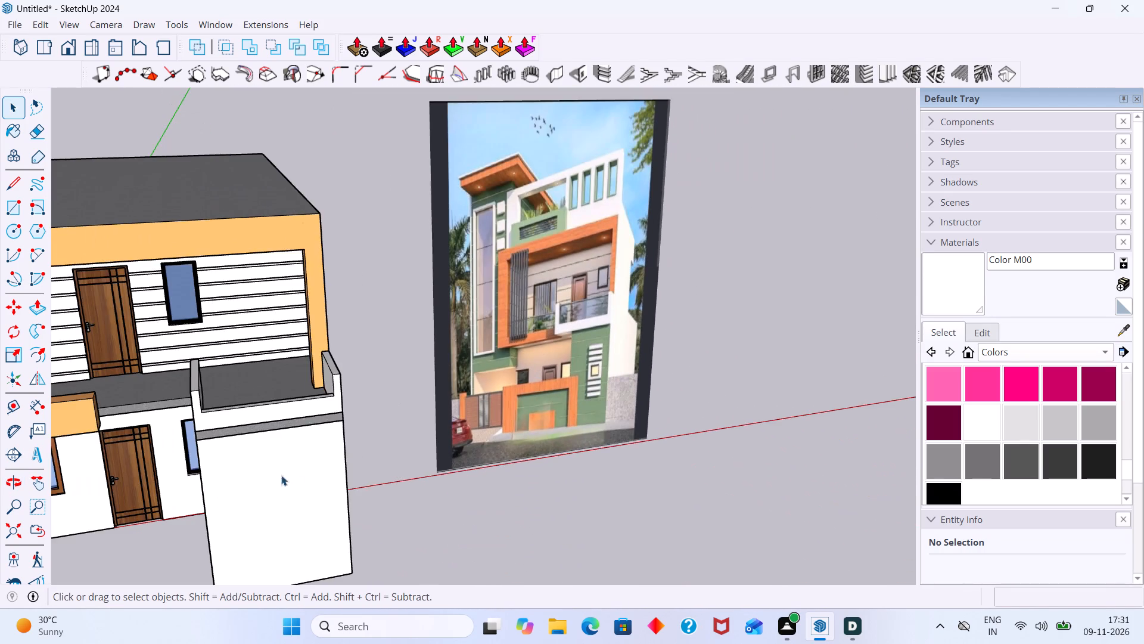
{"action": "scroll", "coordinate": [278, 476], "scroll_direction": "down", "scroll_amount": 3}
{"action": "middle_click_drag", "start_coordinate": [263, 473], "coordinate": [517, 374], "text": "shift"}
{"action": "scroll", "coordinate": [418, 334], "scroll_direction": "up", "scroll_amount": 5}
{"action": "middle_click_drag", "start_coordinate": [411, 326], "coordinate": [387, 326]}
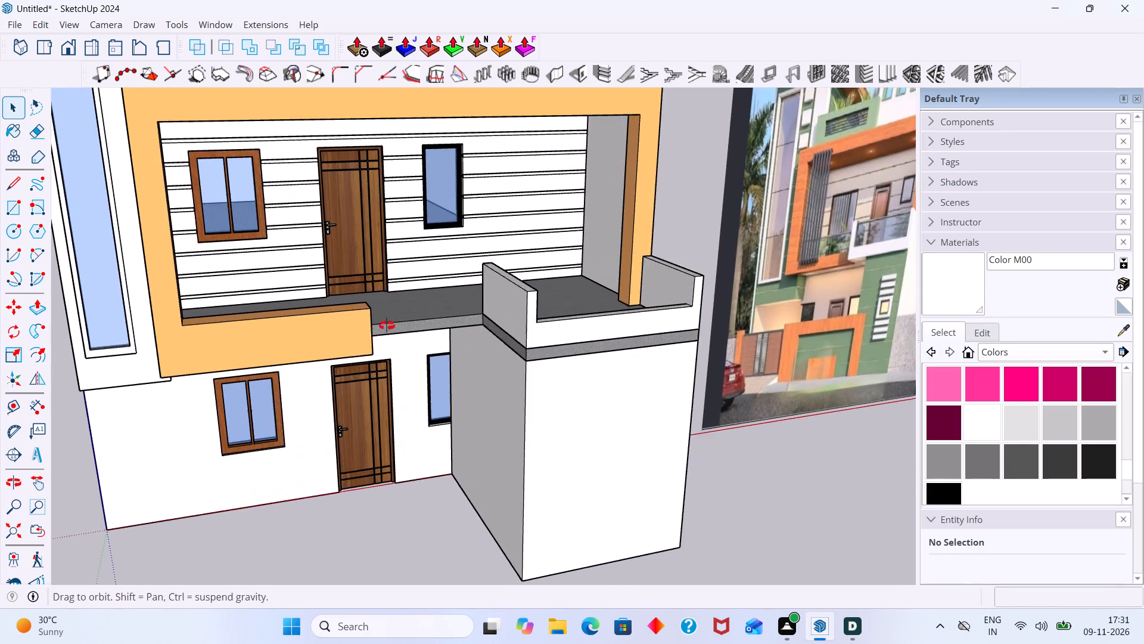
{"action": "middle_click_drag", "start_coordinate": [387, 326], "coordinate": [331, 336]}
{"action": "scroll", "coordinate": [332, 336], "scroll_direction": "up", "scroll_amount": 1}
{"action": "middle_click_drag", "start_coordinate": [409, 215], "coordinate": [286, 257]}
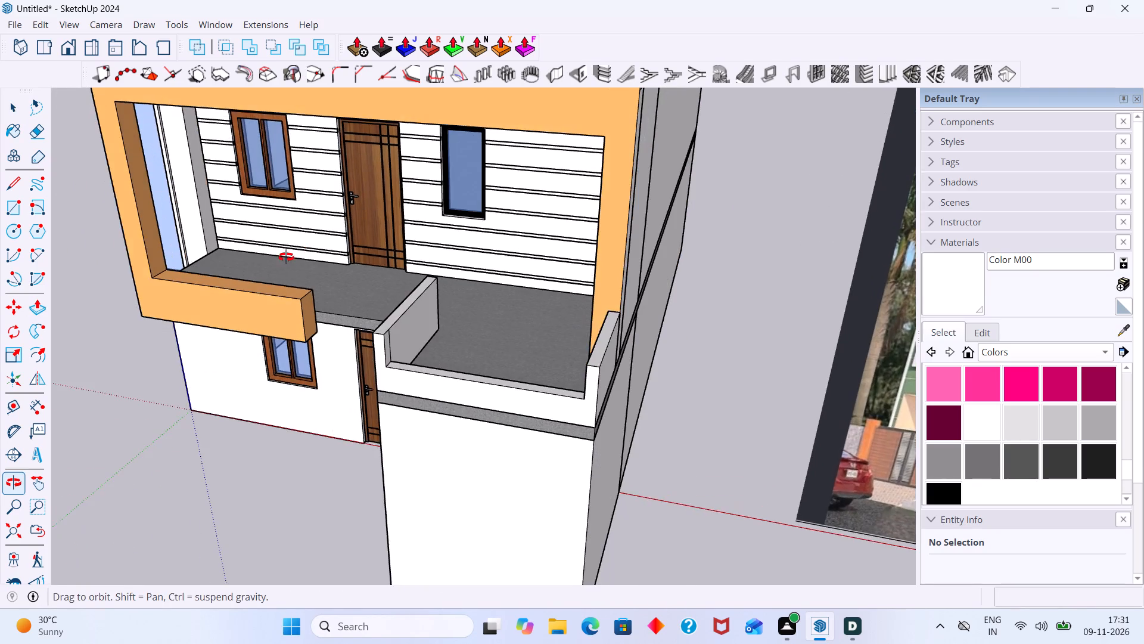
{"action": "middle_click_drag", "start_coordinate": [286, 257], "coordinate": [283, 257]}
{"action": "scroll", "coordinate": [297, 283], "scroll_direction": "up", "scroll_amount": 5}
{"action": "middle_click_drag", "start_coordinate": [309, 305], "coordinate": [237, 303]}
{"action": "scroll", "coordinate": [257, 299], "scroll_direction": "up", "scroll_amount": 1}
{"action": "scroll", "coordinate": [257, 298], "scroll_direction": "down", "scroll_amount": 4}
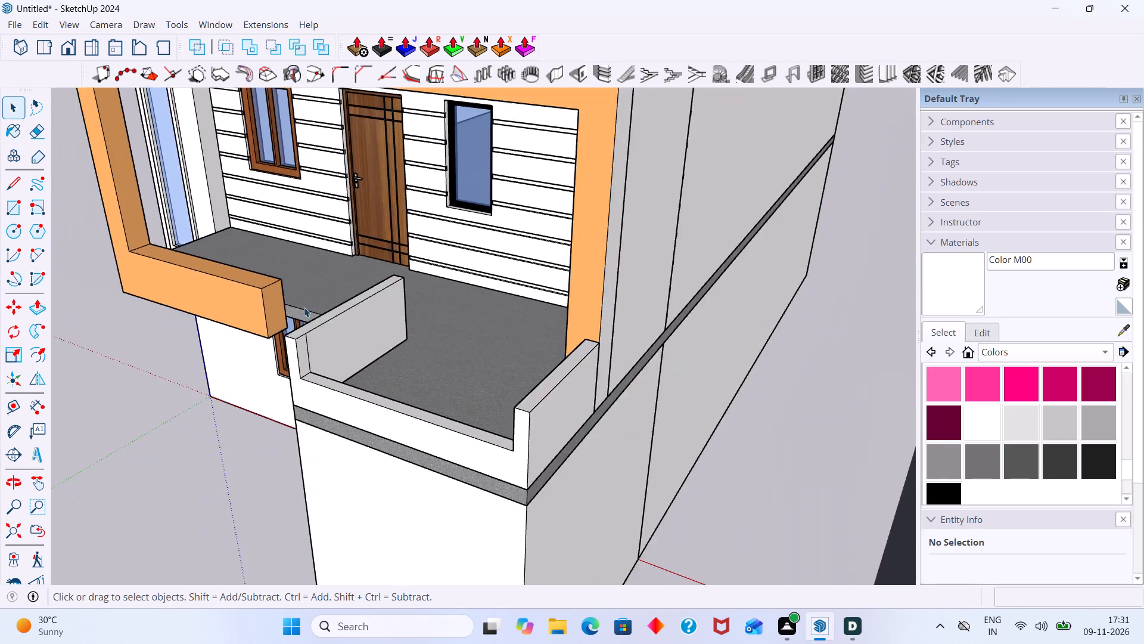
{"action": "scroll", "coordinate": [304, 307], "scroll_direction": "down", "scroll_amount": 13}
{"action": "scroll", "coordinate": [566, 329], "scroll_direction": "up", "scroll_amount": 11}
{"action": "scroll", "coordinate": [658, 388], "scroll_direction": "up", "scroll_amount": 2}
{"action": "scroll", "coordinate": [658, 388], "scroll_direction": "down", "scroll_amount": 1}
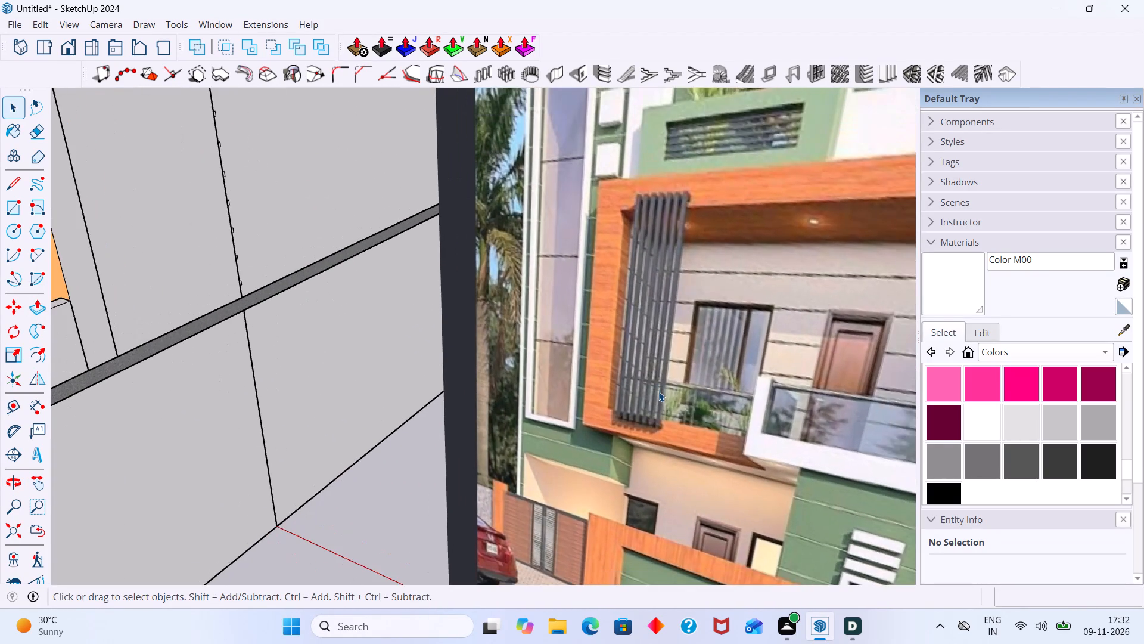
{"action": "scroll", "coordinate": [658, 391], "scroll_direction": "down", "scroll_amount": 14}
{"action": "scroll", "coordinate": [319, 367], "scroll_direction": "up", "scroll_amount": 1}
{"action": "middle_click_drag", "start_coordinate": [306, 357], "coordinate": [383, 351]}
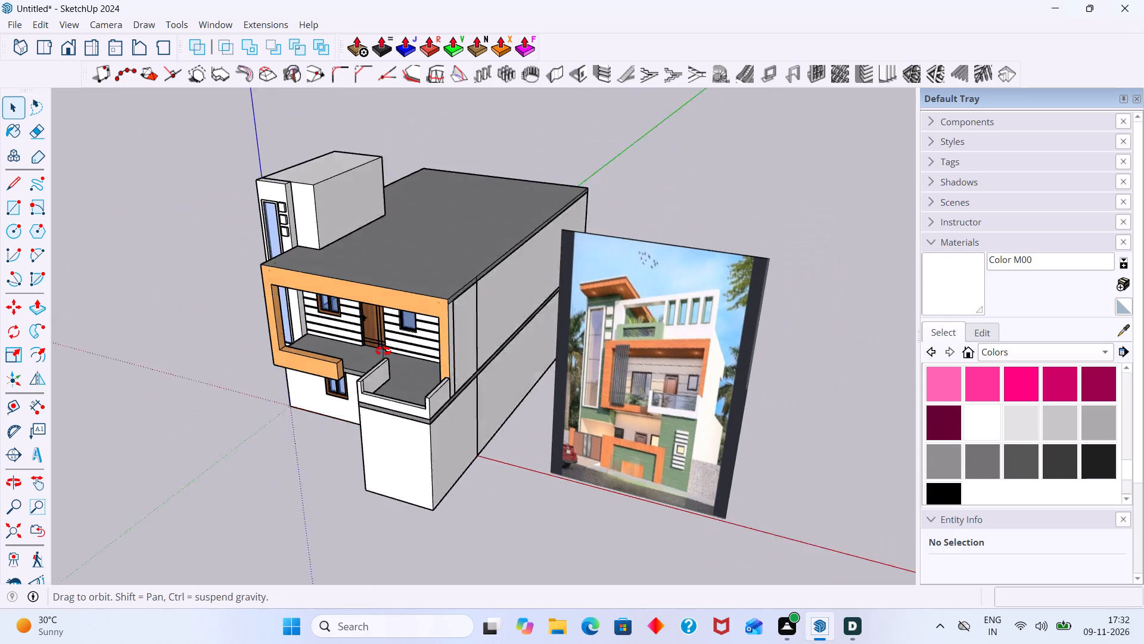
{"action": "middle_click_drag", "start_coordinate": [383, 351], "coordinate": [397, 351]}
Open the orange frame group, Push/Pull the lower beam's end face about 5' 3" out to the balcony's side parapet, and leave the group.
{"action": "scroll", "coordinate": [350, 367], "scroll_direction": "up", "scroll_amount": 11}
{"action": "middle_click_drag", "start_coordinate": [318, 367], "coordinate": [320, 412]}
{"action": "scroll", "coordinate": [372, 413], "scroll_direction": "up", "scroll_amount": 3}
{"action": "middle_click_drag", "start_coordinate": [374, 410], "coordinate": [335, 397]}
{"action": "scroll", "coordinate": [358, 398], "scroll_direction": "up", "scroll_amount": 2}
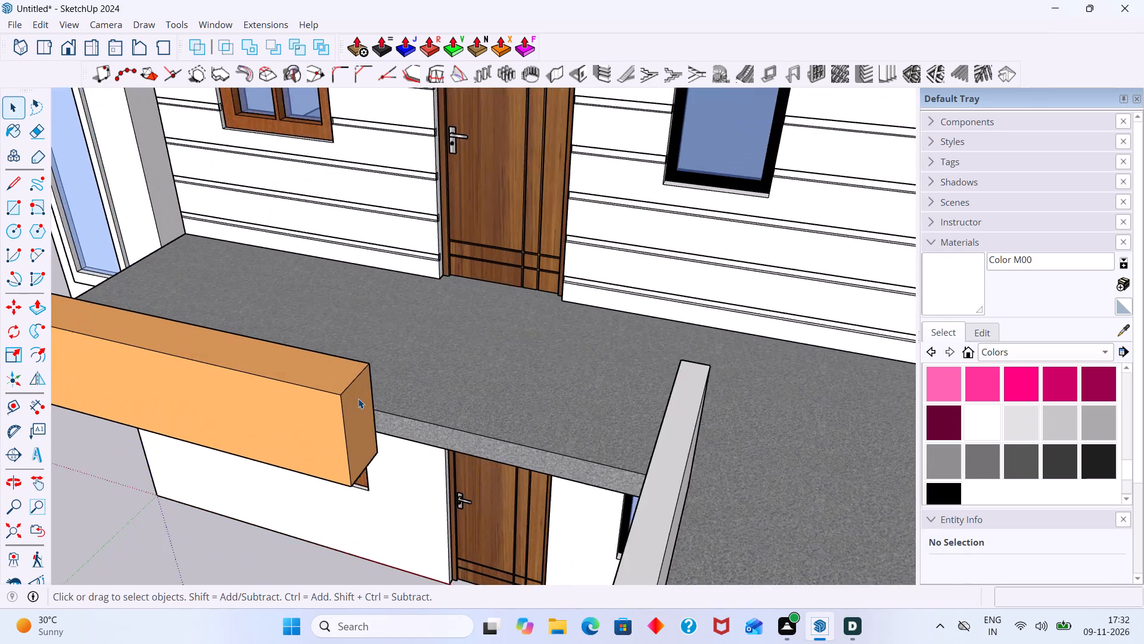
{"action": "scroll", "coordinate": [358, 398], "scroll_direction": "up", "scroll_amount": 4}
{"action": "left_click", "coordinate": [356, 399]}
{"action": "scroll", "coordinate": [365, 403], "scroll_direction": "up", "scroll_amount": 3}
{"action": "double_click", "coordinate": [364, 405]}
{"action": "left_click", "coordinate": [361, 425]}
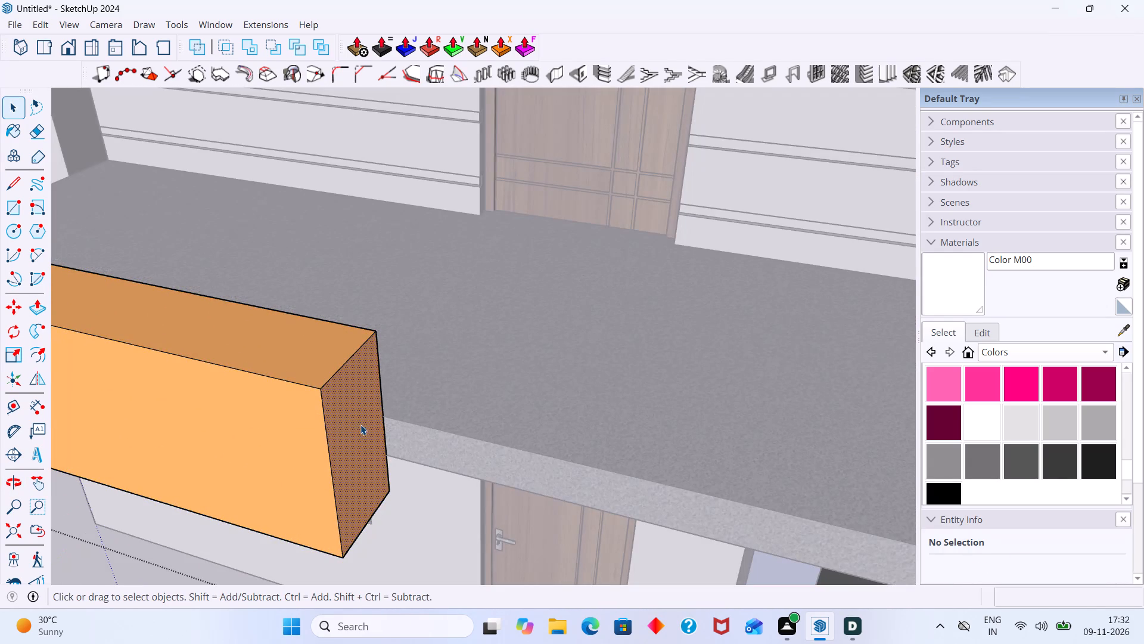
{"action": "key", "text": "p"}
{"action": "left_click", "coordinate": [359, 424]}
{"action": "scroll", "coordinate": [495, 453], "scroll_direction": "down", "scroll_amount": 8}
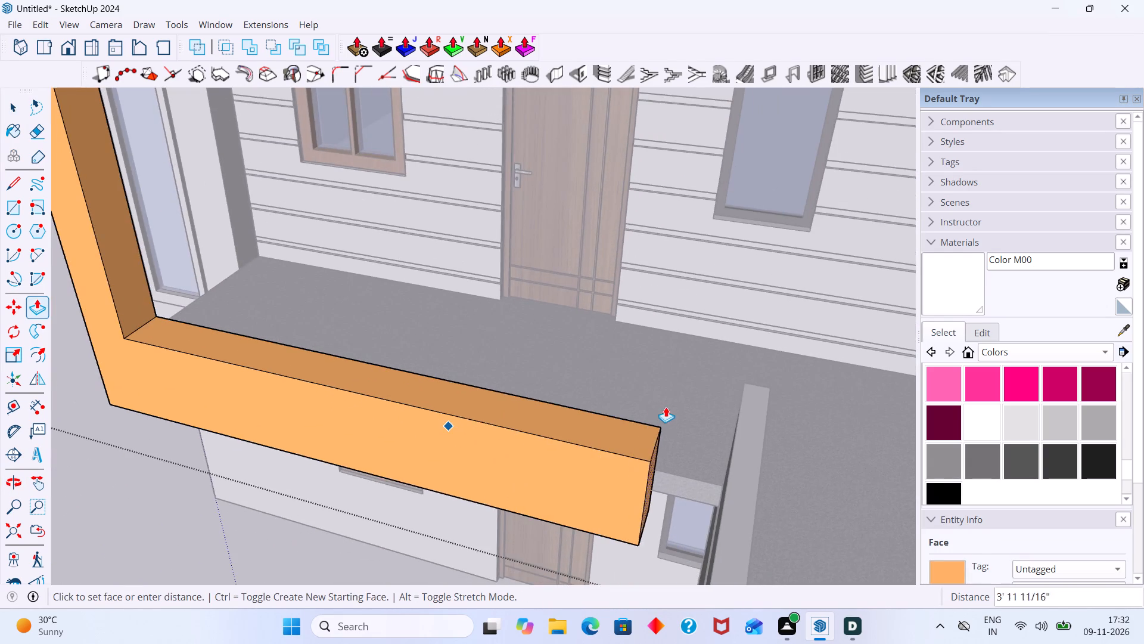
{"action": "middle_click_drag", "start_coordinate": [666, 405], "coordinate": [902, 413]}
{"action": "scroll", "coordinate": [853, 305], "scroll_direction": "up", "scroll_amount": 2}
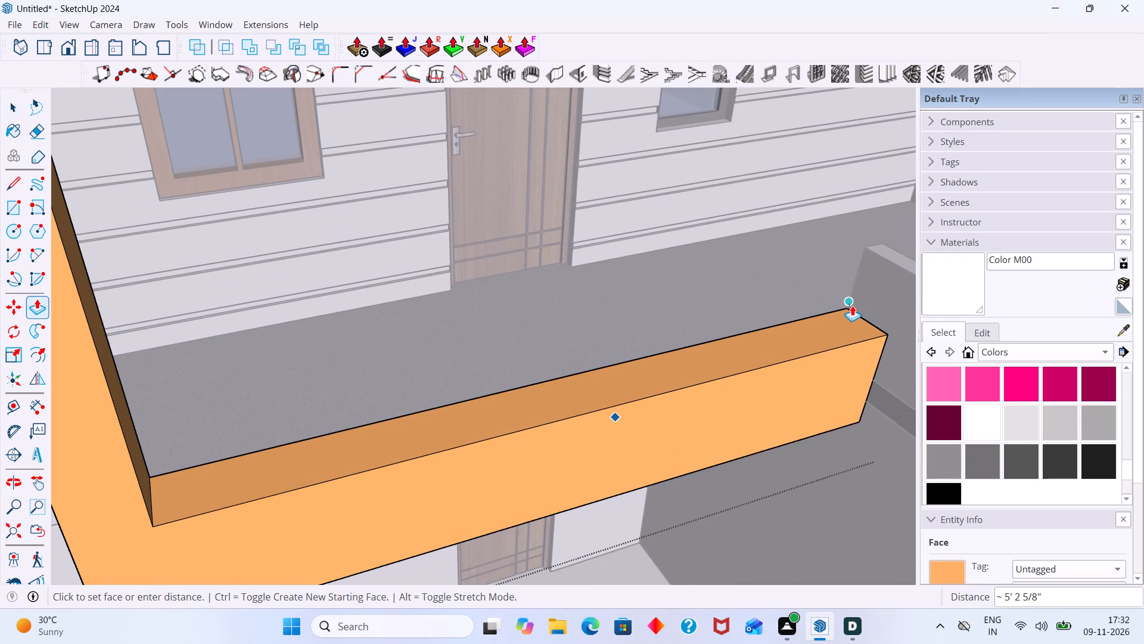
{"action": "left_click", "coordinate": [847, 306]}
{"action": "key", "text": "space"}
{"action": "scroll", "coordinate": [753, 357], "scroll_direction": "down", "scroll_amount": 3}
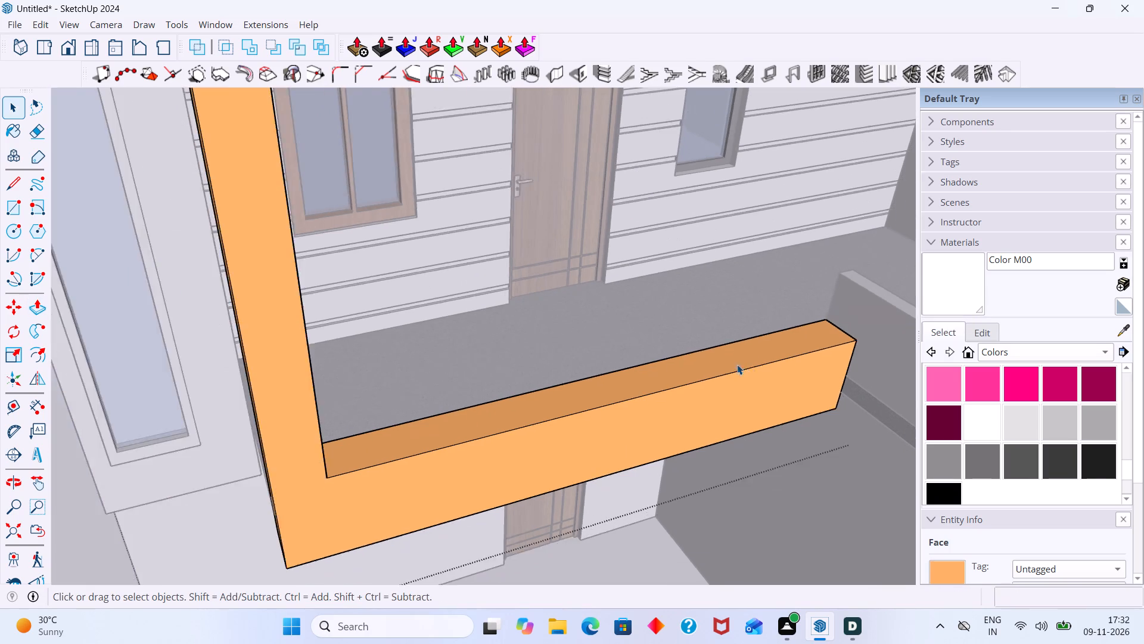
{"action": "scroll", "coordinate": [737, 364], "scroll_direction": "down", "scroll_amount": 14}
{"action": "left_click", "coordinate": [680, 476]}
Reopen the orange frame group, lower the bottom beam's top face by about 9" with Push/Pull, and leave the group.
{"action": "scroll", "coordinate": [736, 401], "scroll_direction": "up", "scroll_amount": 5}
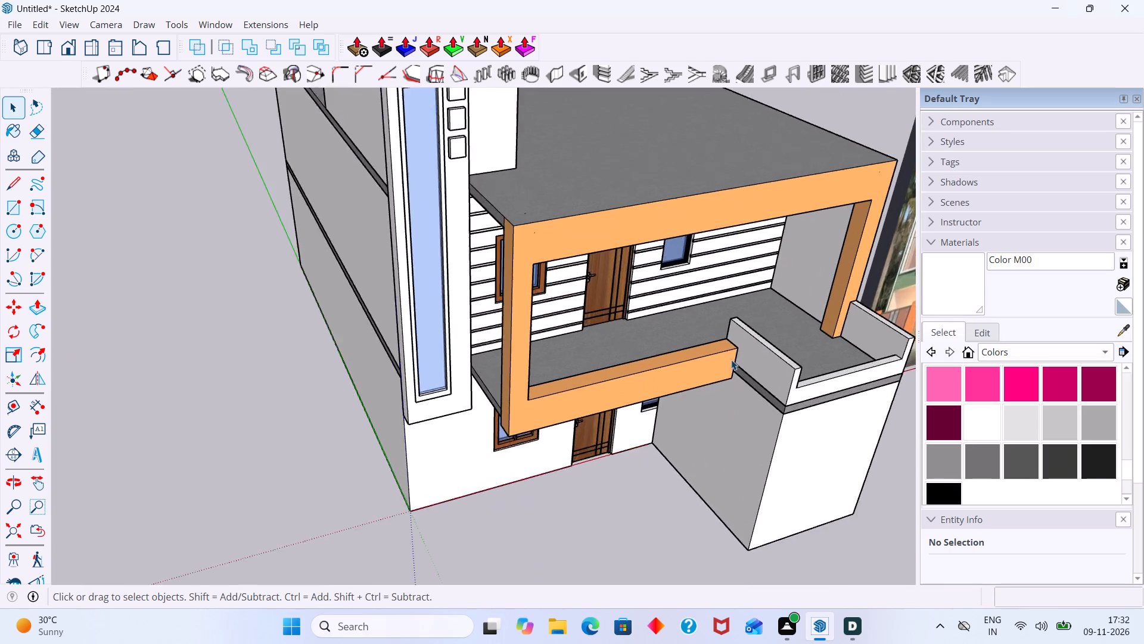
{"action": "scroll", "coordinate": [731, 360], "scroll_direction": "up", "scroll_amount": 4}
{"action": "middle_click_drag", "start_coordinate": [724, 354], "coordinate": [674, 203]}
{"action": "middle_click_drag", "start_coordinate": [704, 296], "coordinate": [570, 194]}
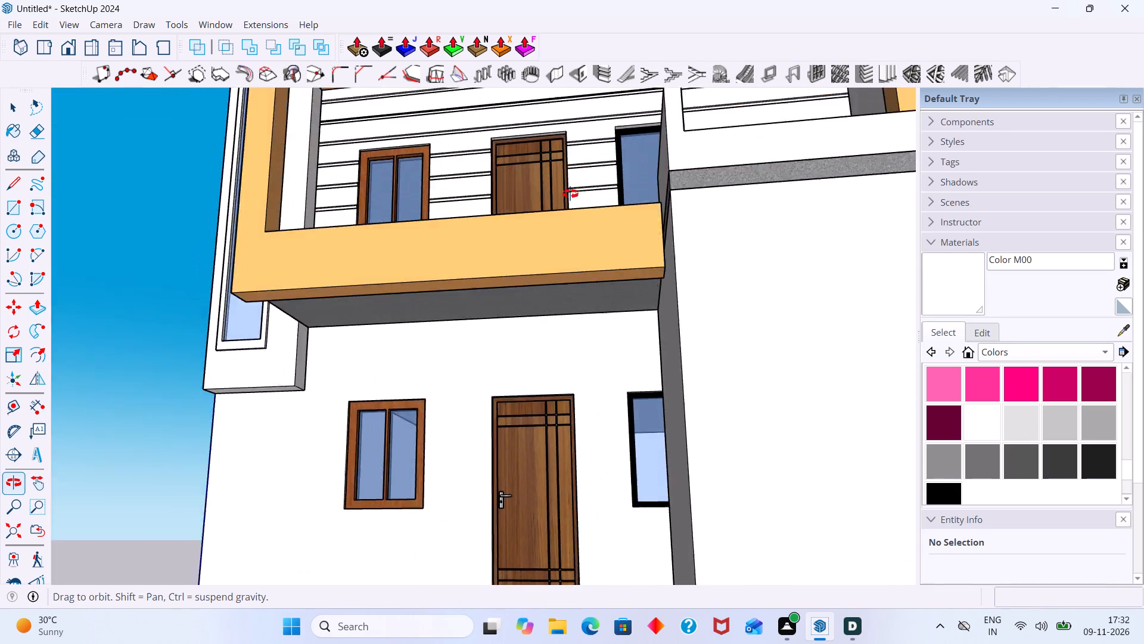
{"action": "middle_click_drag", "start_coordinate": [570, 194], "coordinate": [761, 444]}
{"action": "middle_click_drag", "start_coordinate": [721, 379], "coordinate": [589, 386]}
{"action": "scroll", "coordinate": [602, 391], "scroll_direction": "up", "scroll_amount": 4}
{"action": "left_click", "coordinate": [554, 385]}
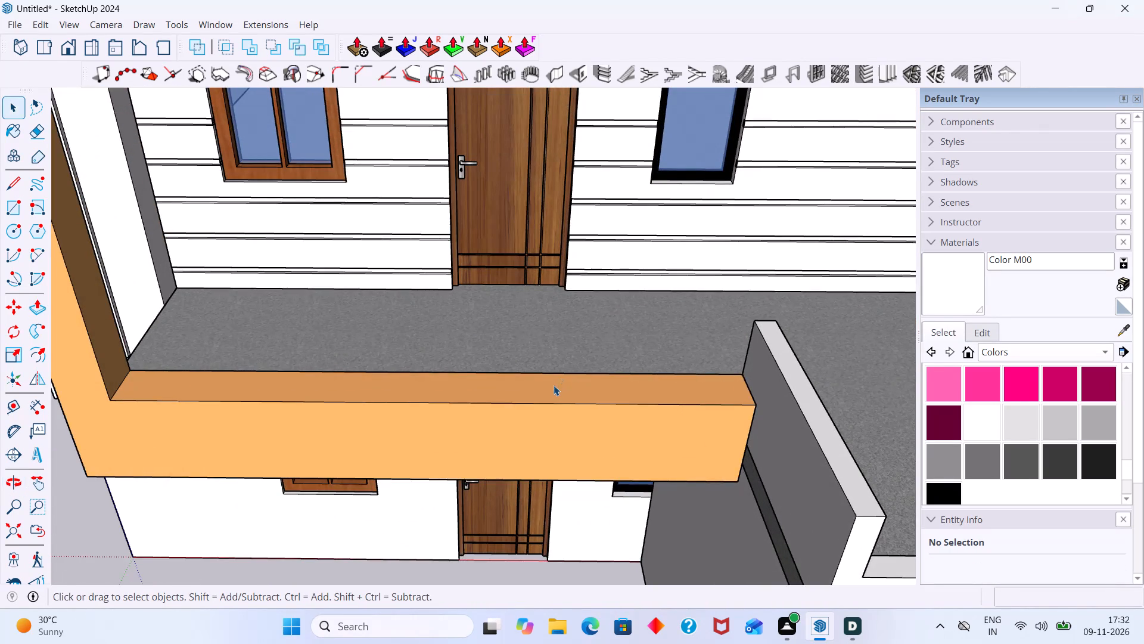
{"action": "scroll", "coordinate": [555, 385], "scroll_direction": "up", "scroll_amount": 2}
{"action": "double_click", "coordinate": [554, 385]}
{"action": "left_click", "coordinate": [572, 398]}
{"action": "key", "text": "p"}
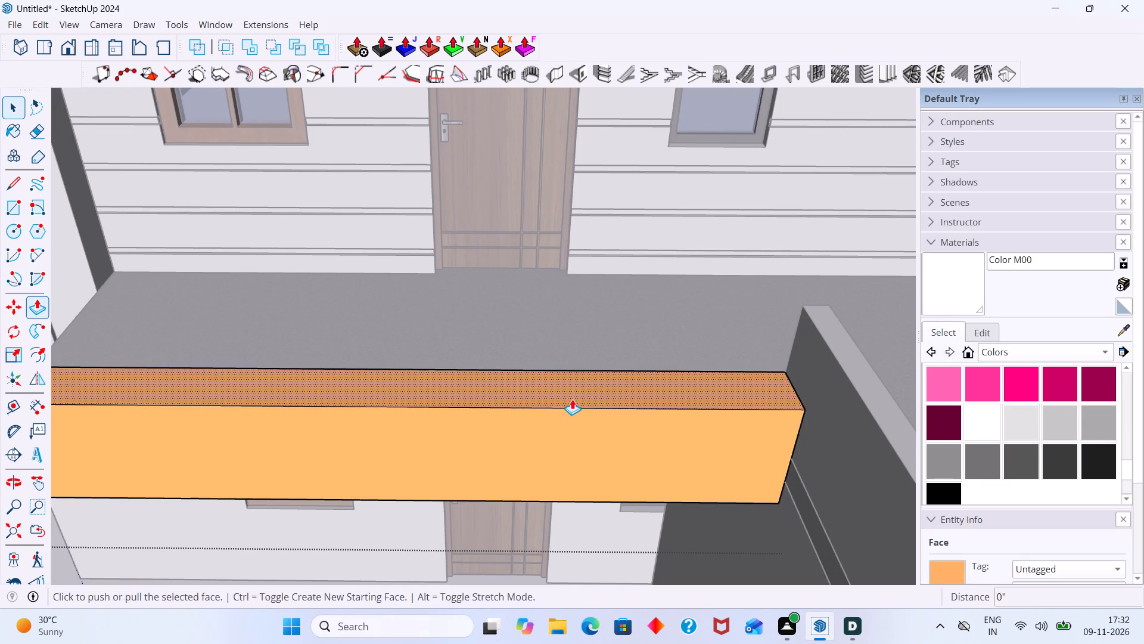
{"action": "left_click", "coordinate": [572, 399]}
{"action": "scroll", "coordinate": [568, 431], "scroll_direction": "down", "scroll_amount": 6}
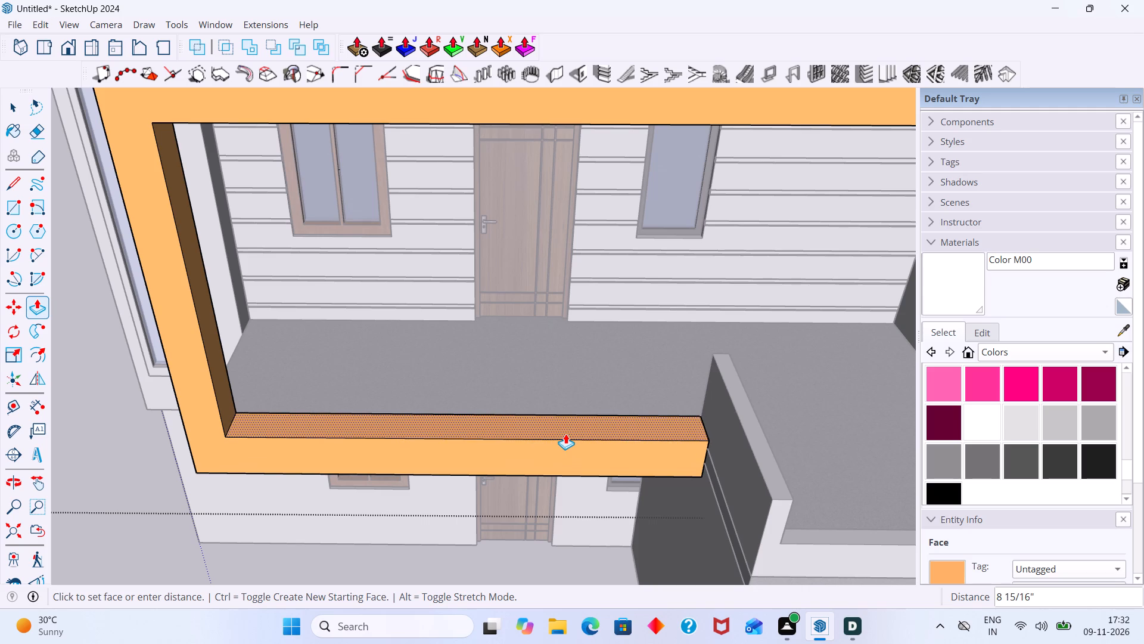
{"action": "left_click", "coordinate": [565, 433]}
{"action": "key", "text": "space"}
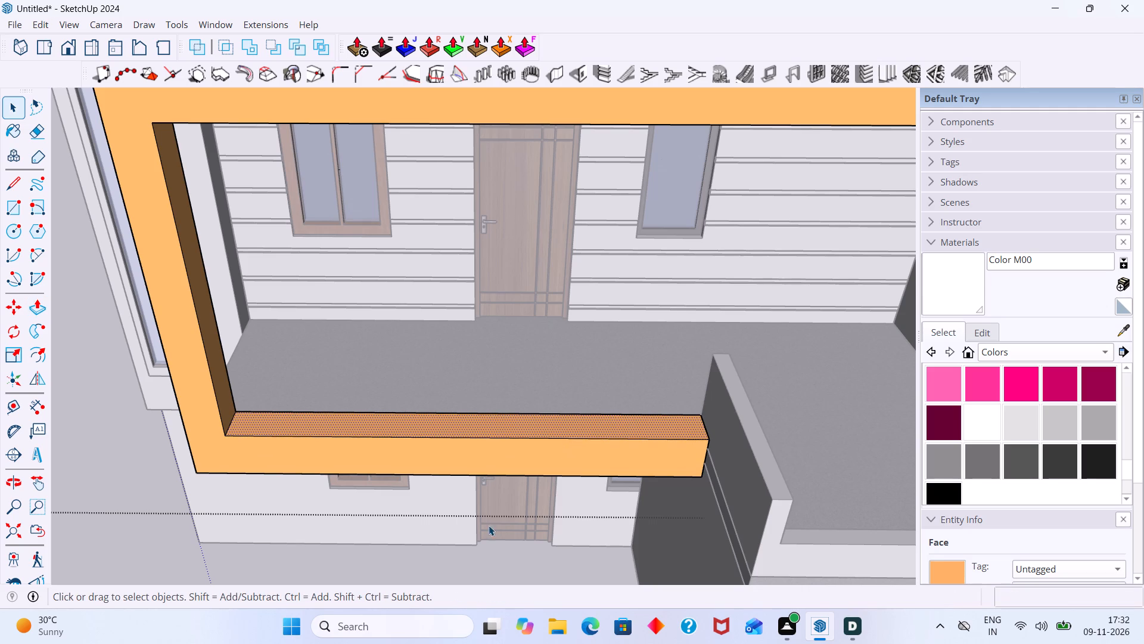
{"action": "left_click", "coordinate": [483, 563]}
Inspect the reshaped lower beam and the balcony from both sides and from a distance.
{"action": "middle_click_drag", "start_coordinate": [529, 476], "coordinate": [1065, 393]}
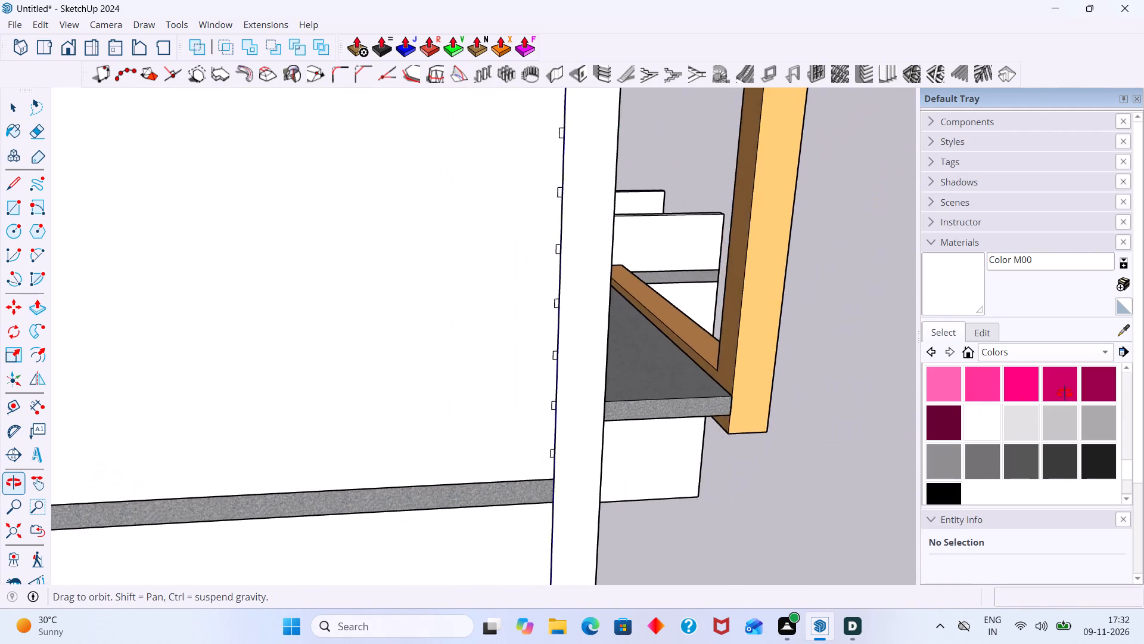
{"action": "middle_click_drag", "start_coordinate": [1065, 393], "coordinate": [284, 387]}
{"action": "scroll", "coordinate": [355, 358], "scroll_direction": "down", "scroll_amount": 5}
{"action": "middle_click_drag", "start_coordinate": [350, 332], "coordinate": [499, 352]}
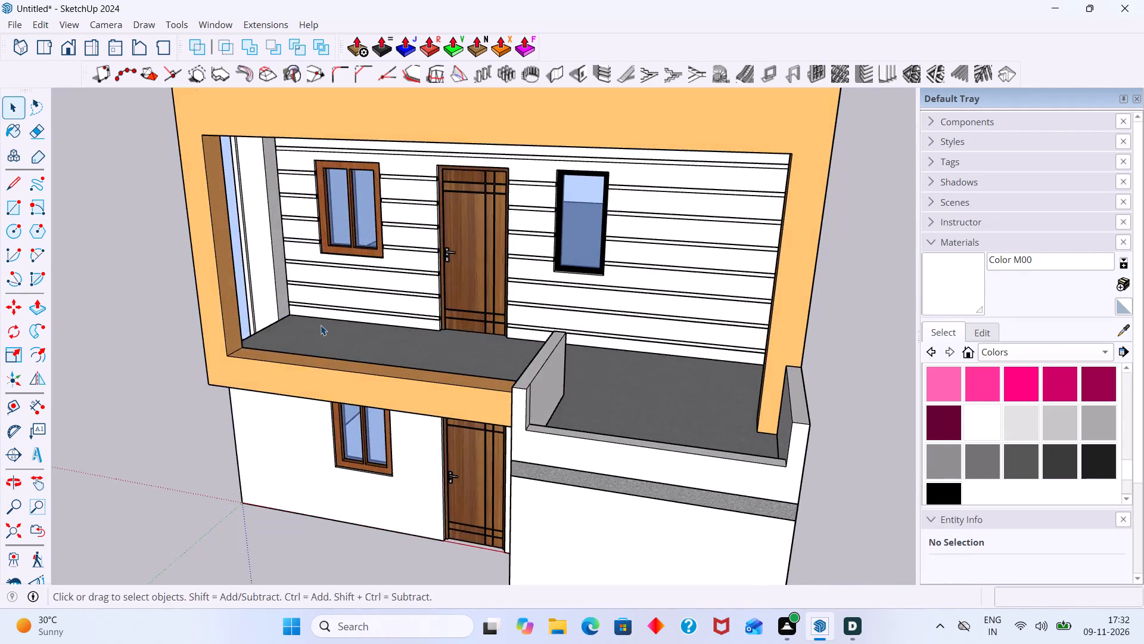
{"action": "middle_click_drag", "start_coordinate": [321, 325], "coordinate": [884, 271]}
{"action": "middle_click_drag", "start_coordinate": [644, 343], "coordinate": [226, 431]}
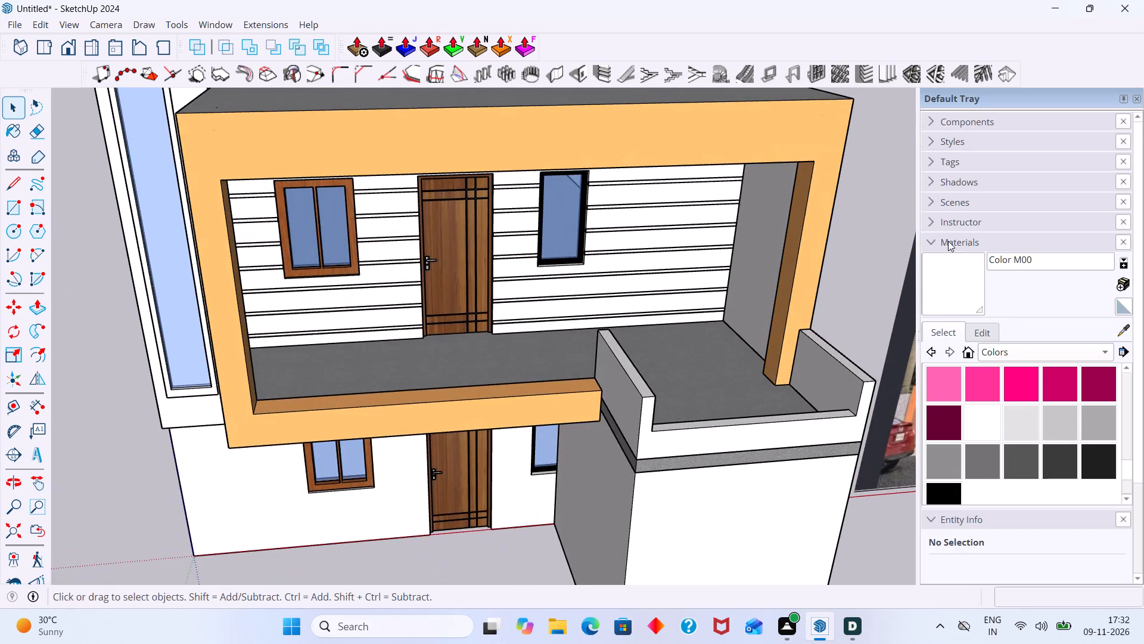
{"action": "scroll", "coordinate": [684, 267], "scroll_direction": "down", "scroll_amount": 6}
{"action": "scroll", "coordinate": [707, 324], "scroll_direction": "down", "scroll_amount": 5}
{"action": "middle_click_drag", "start_coordinate": [646, 342], "coordinate": [654, 340]}
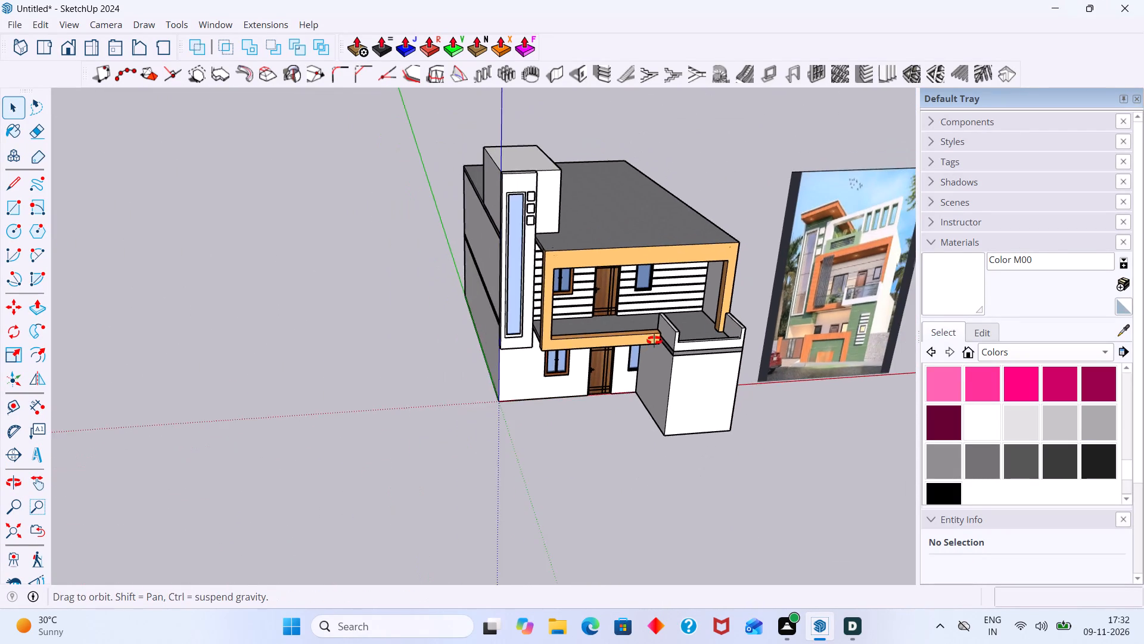
{"action": "middle_click_drag", "start_coordinate": [654, 340], "coordinate": [826, 314]}
Copy the balcony's end wall group about 20' 10" along the rear wall to the opposite end, at the floor corner beside the tall window.
{"action": "scroll", "coordinate": [565, 268], "scroll_direction": "up", "scroll_amount": 13}
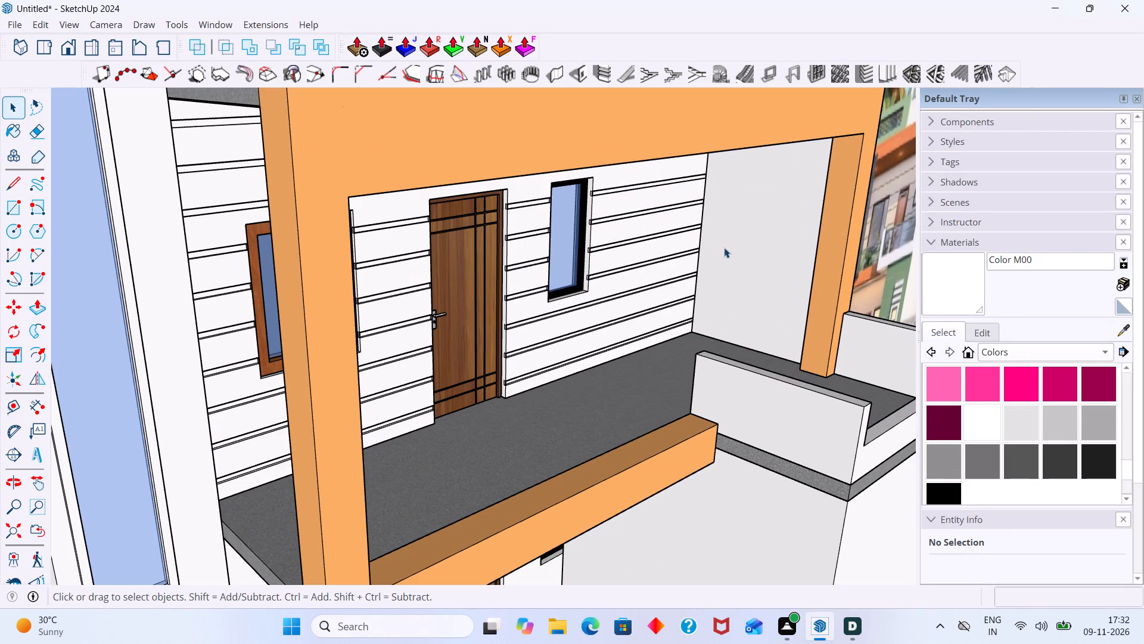
{"action": "left_click", "coordinate": [733, 255]}
{"action": "key", "text": "m"}
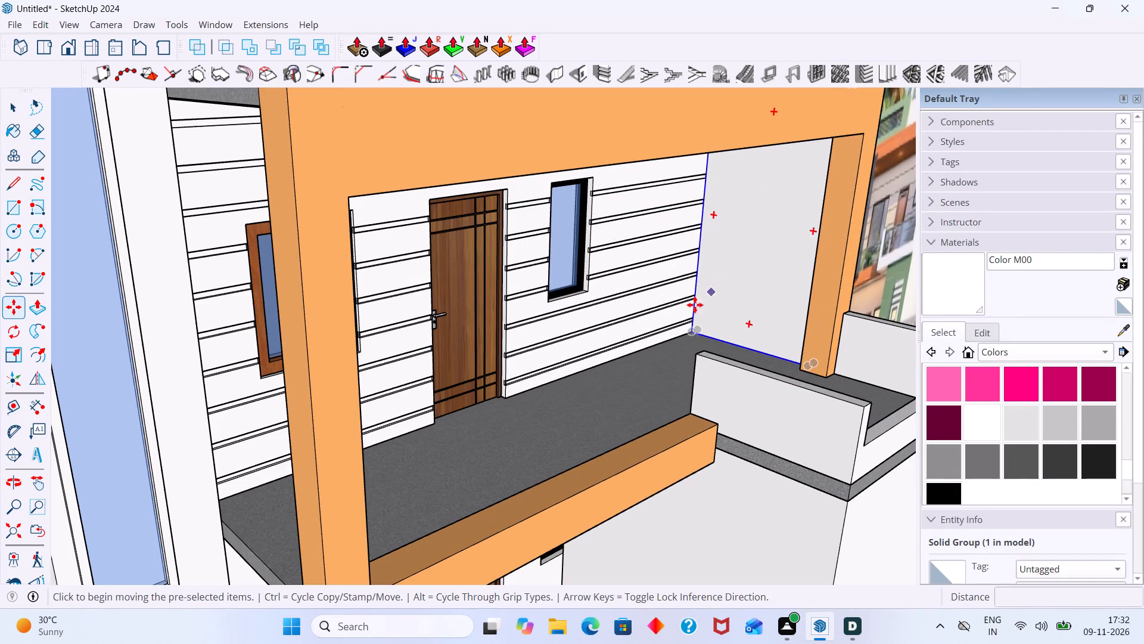
{"action": "left_click", "coordinate": [692, 329]}
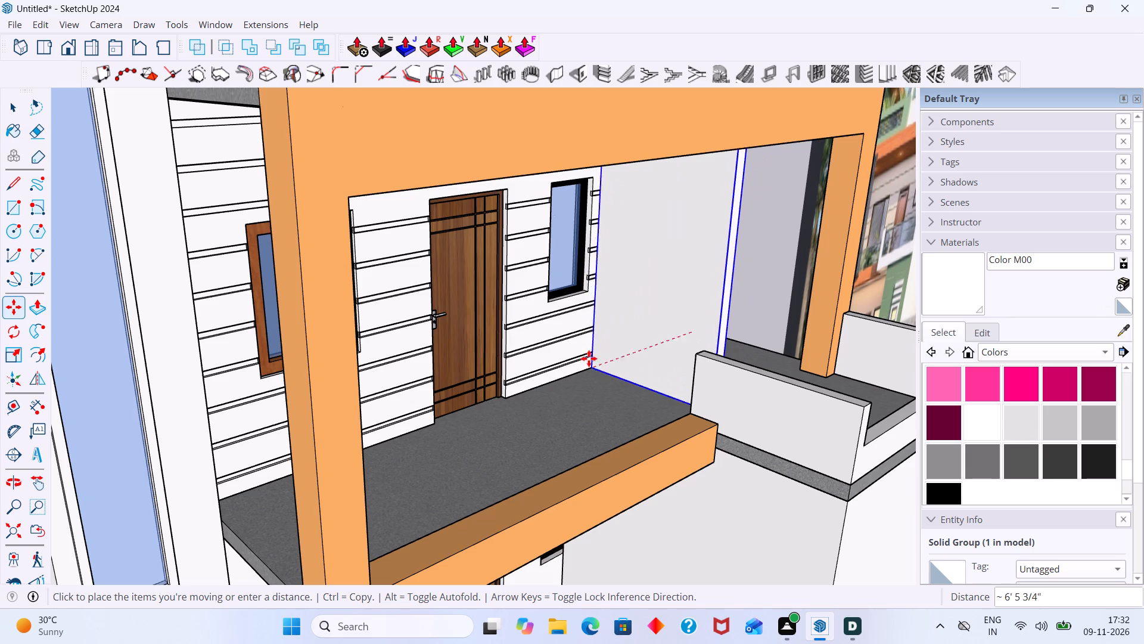
{"action": "scroll", "coordinate": [509, 354], "scroll_direction": "down", "scroll_amount": 5}
{"action": "middle_click_drag", "start_coordinate": [329, 406], "coordinate": [412, 401]}
{"action": "middle_click_drag", "start_coordinate": [433, 402], "coordinate": [250, 424]}
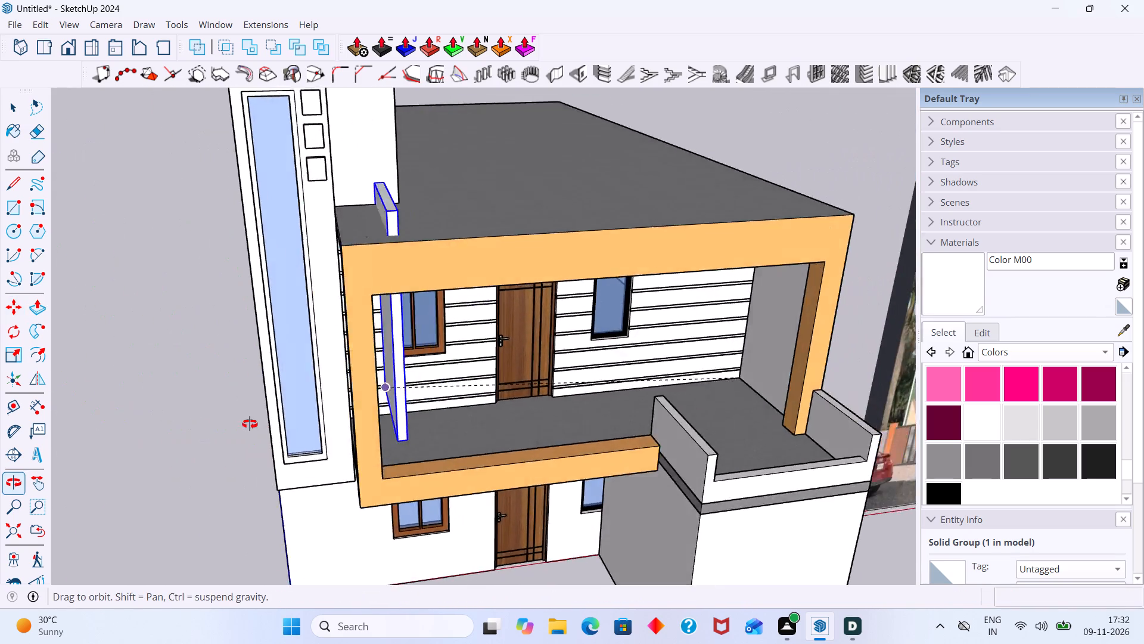
{"action": "middle_click_drag", "start_coordinate": [250, 424], "coordinate": [194, 424]}
{"action": "scroll", "coordinate": [349, 420], "scroll_direction": "up", "scroll_amount": 14}
{"action": "middle_click_drag", "start_coordinate": [340, 360], "coordinate": [242, 391]}
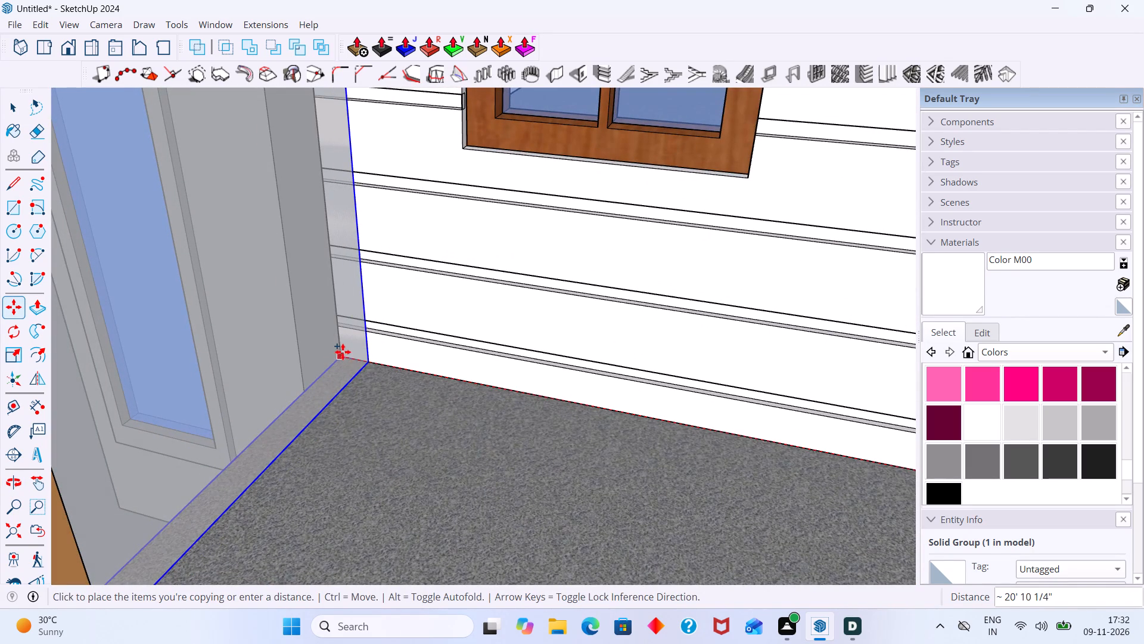
{"action": "left_click", "coordinate": [344, 357]}
{"action": "key", "text": "space"}
{"action": "scroll", "coordinate": [455, 342], "scroll_direction": "down", "scroll_amount": 7}
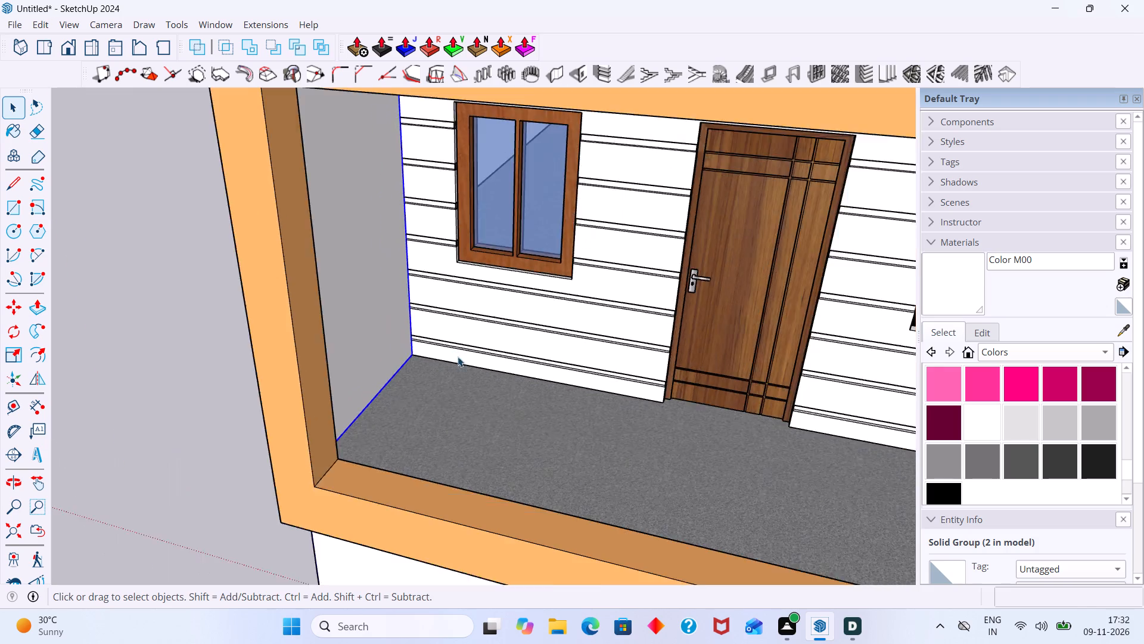
{"action": "scroll", "coordinate": [458, 357], "scroll_direction": "down", "scroll_amount": 10}
{"action": "left_click", "coordinate": [294, 408]}
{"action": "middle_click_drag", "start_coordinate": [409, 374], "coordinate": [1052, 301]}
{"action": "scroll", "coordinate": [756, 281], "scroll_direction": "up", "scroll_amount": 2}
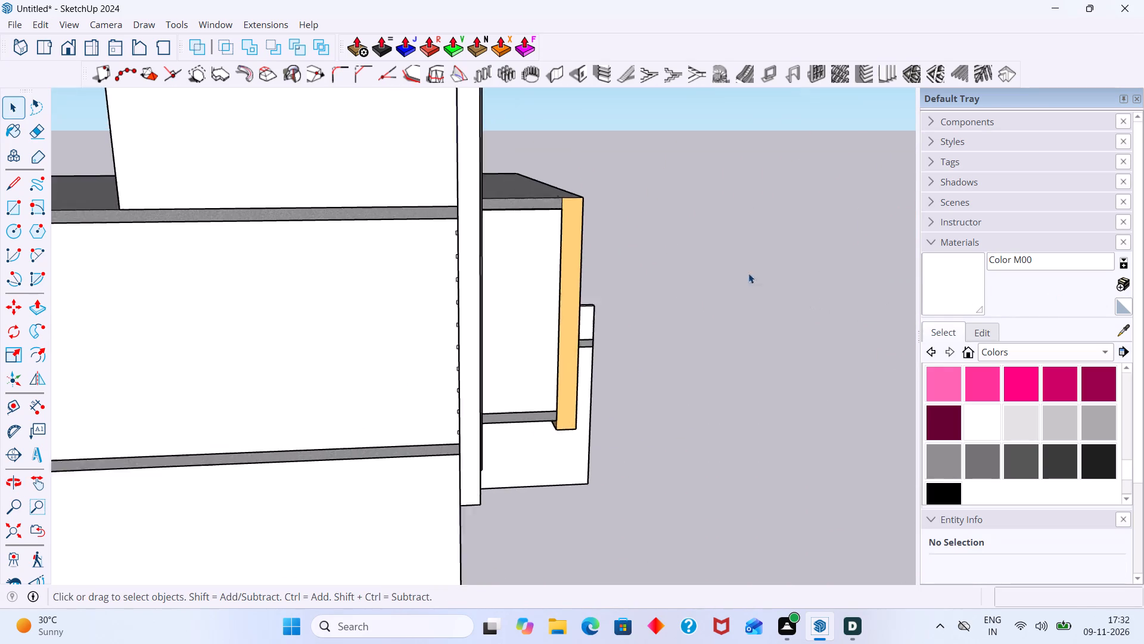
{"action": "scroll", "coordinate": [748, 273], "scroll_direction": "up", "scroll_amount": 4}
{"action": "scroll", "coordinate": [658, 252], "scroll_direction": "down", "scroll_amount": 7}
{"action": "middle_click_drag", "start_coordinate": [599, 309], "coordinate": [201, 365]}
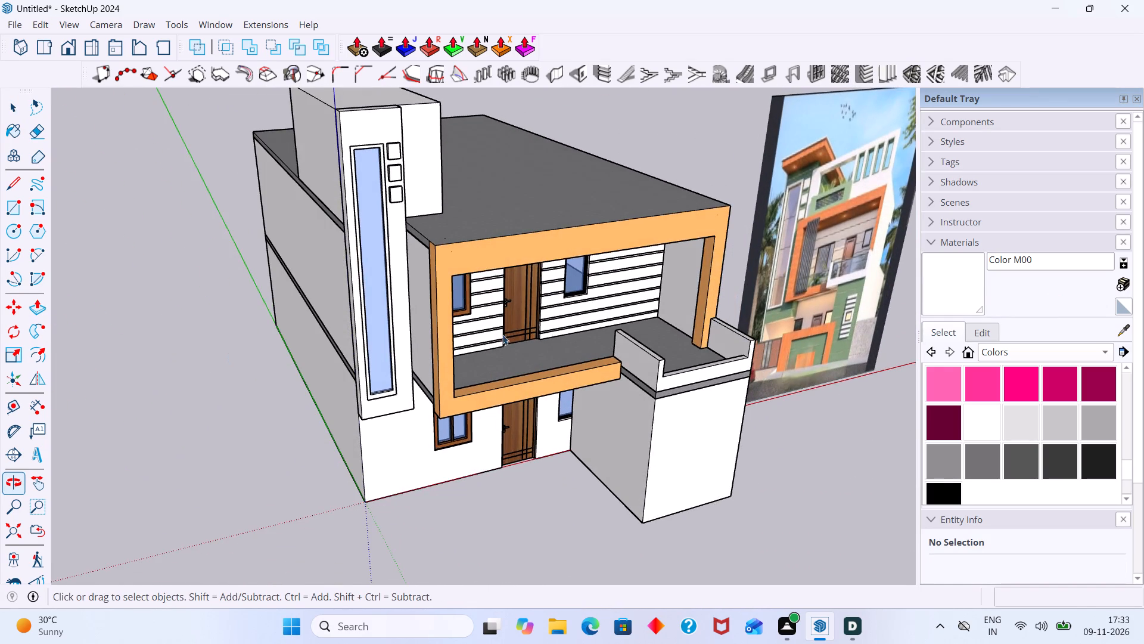
Inspect the facade from several distances, focusing on the tall window tower beside the rooftop room.
{"action": "scroll", "coordinate": [453, 304], "scroll_direction": "up", "scroll_amount": 3}
{"action": "scroll", "coordinate": [447, 308], "scroll_direction": "down", "scroll_amount": 4}
{"action": "middle_click_drag", "start_coordinate": [435, 310], "coordinate": [352, 312]}
{"action": "scroll", "coordinate": [439, 217], "scroll_direction": "up", "scroll_amount": 4}
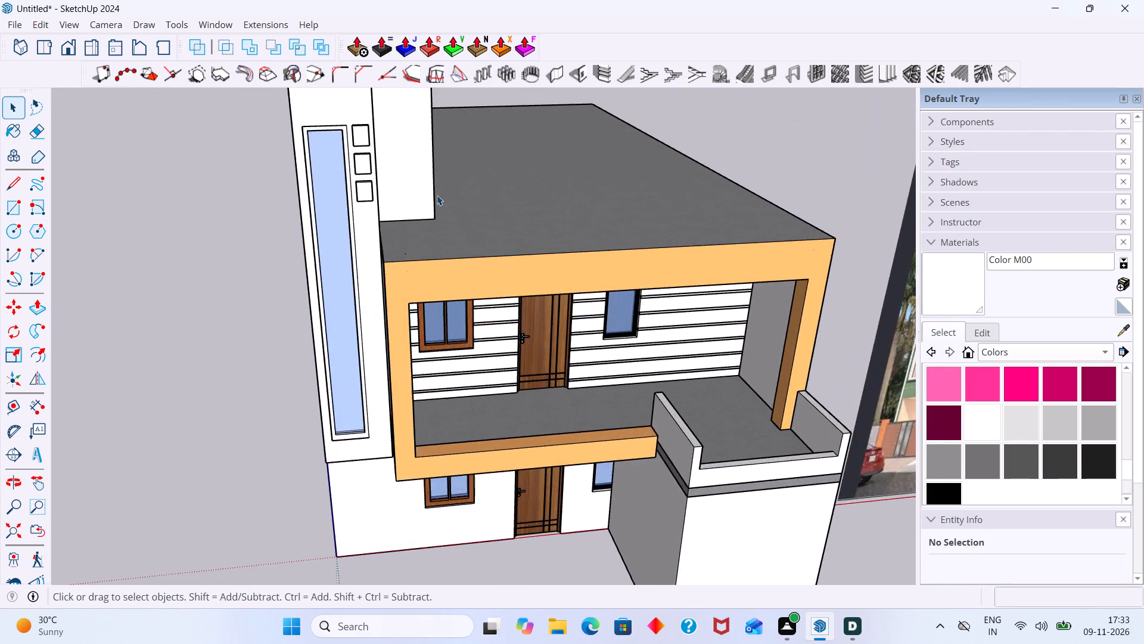
{"action": "scroll", "coordinate": [437, 195], "scroll_direction": "up", "scroll_amount": 19}
{"action": "scroll", "coordinate": [343, 239], "scroll_direction": "down", "scroll_amount": 15}
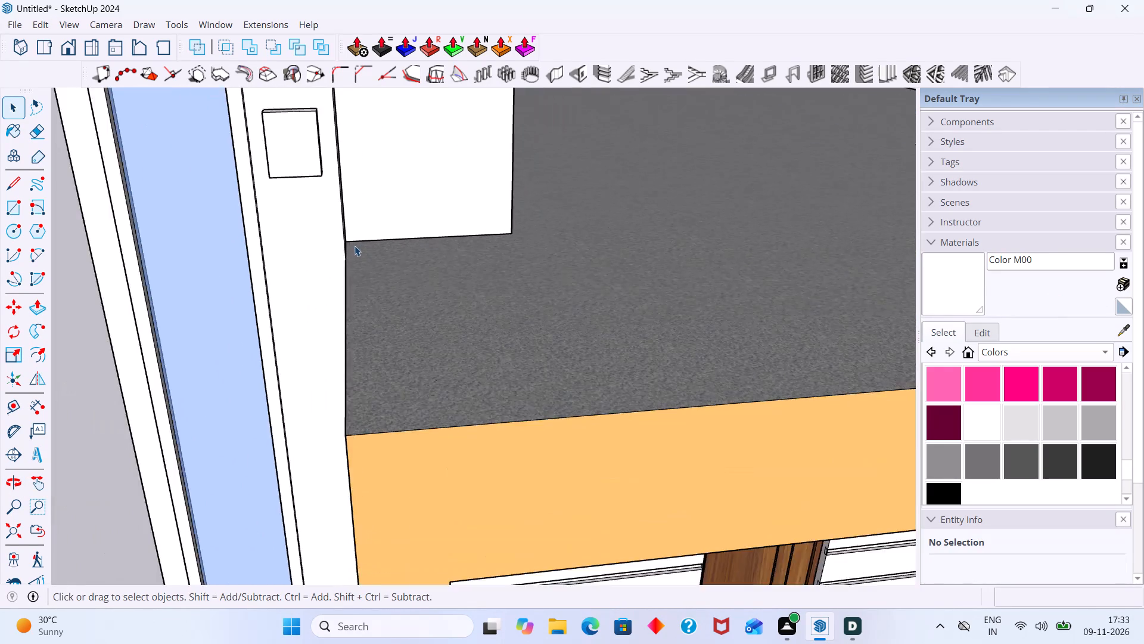
{"action": "scroll", "coordinate": [355, 246], "scroll_direction": "down", "scroll_amount": 17}
{"action": "middle_click_drag", "start_coordinate": [396, 288], "coordinate": [419, 261]}
{"action": "scroll", "coordinate": [394, 272], "scroll_direction": "up", "scroll_amount": 3}
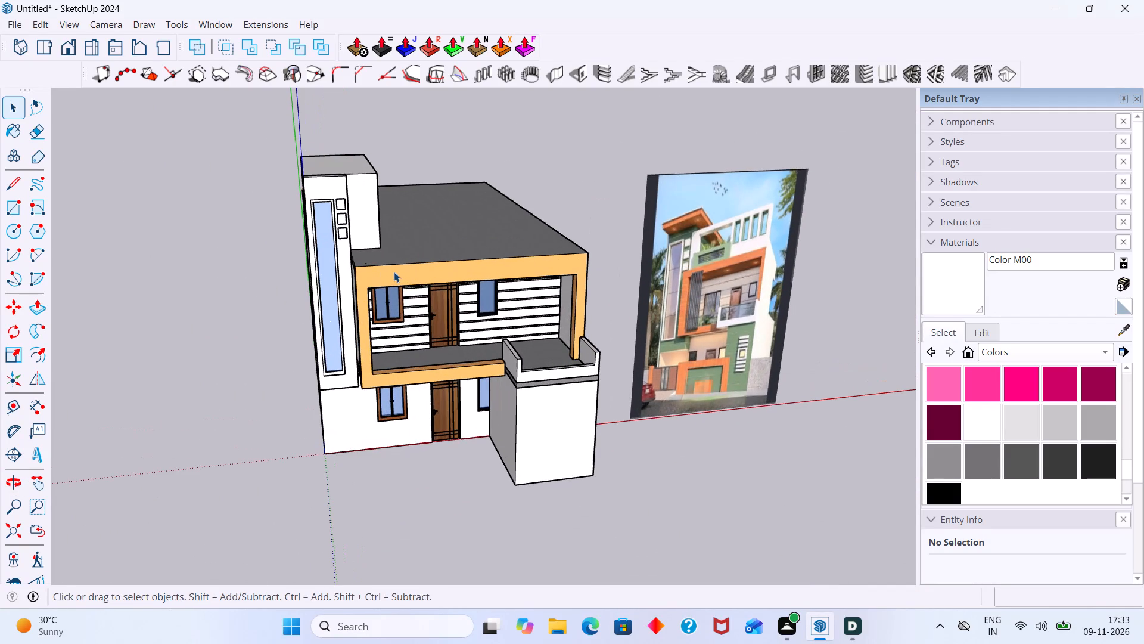
{"action": "scroll", "coordinate": [340, 297], "scroll_direction": "up", "scroll_amount": 1}
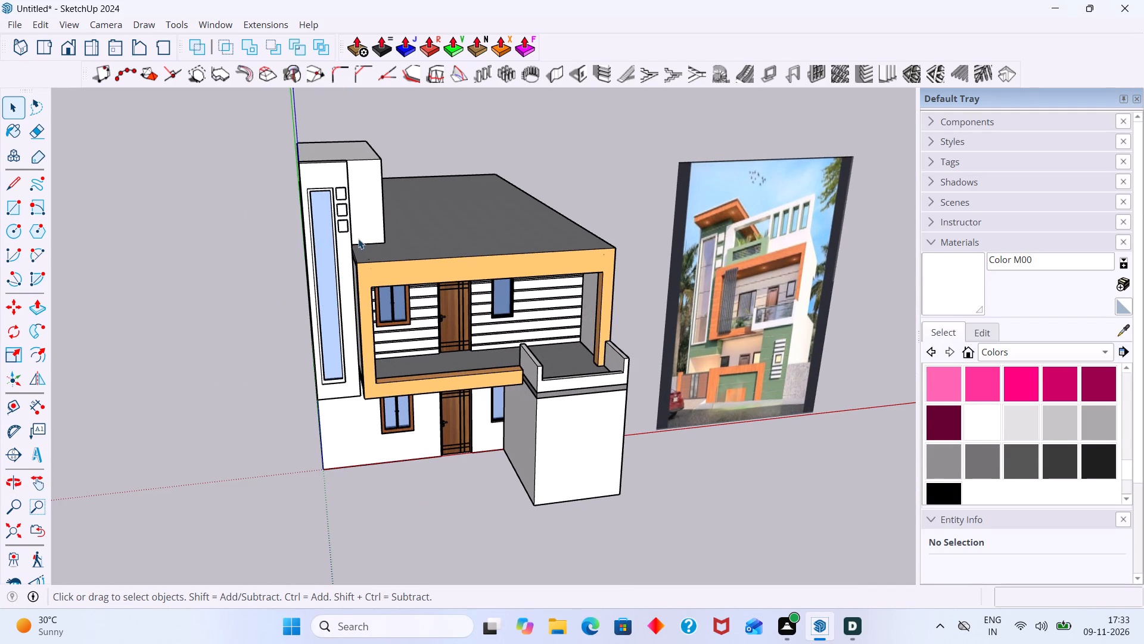
{"action": "scroll", "coordinate": [346, 164], "scroll_direction": "up", "scroll_amount": 6}
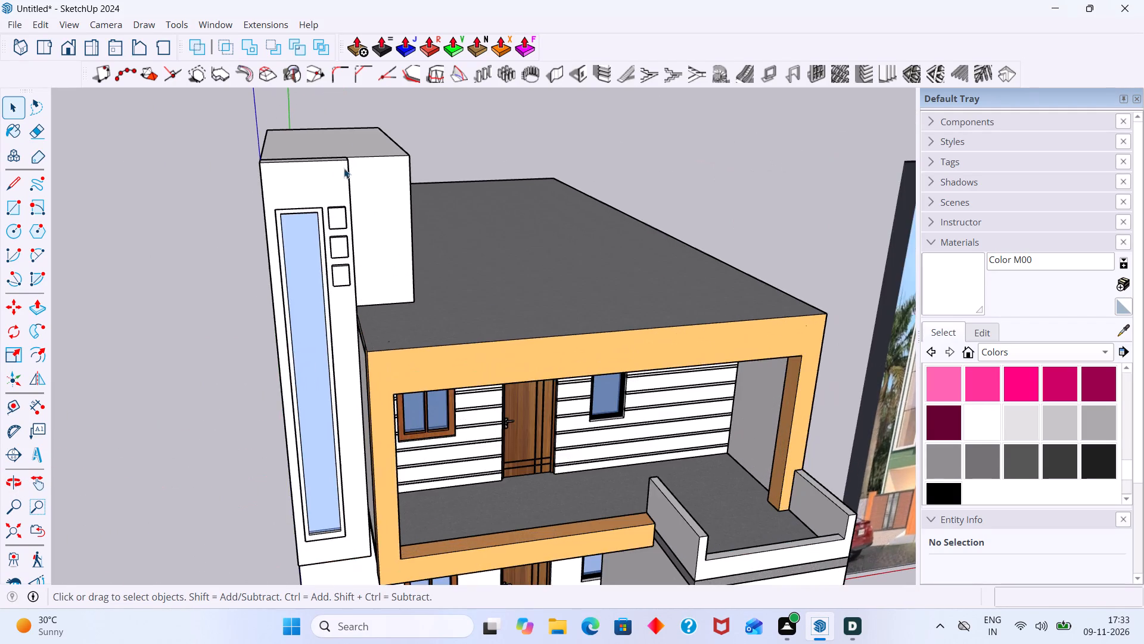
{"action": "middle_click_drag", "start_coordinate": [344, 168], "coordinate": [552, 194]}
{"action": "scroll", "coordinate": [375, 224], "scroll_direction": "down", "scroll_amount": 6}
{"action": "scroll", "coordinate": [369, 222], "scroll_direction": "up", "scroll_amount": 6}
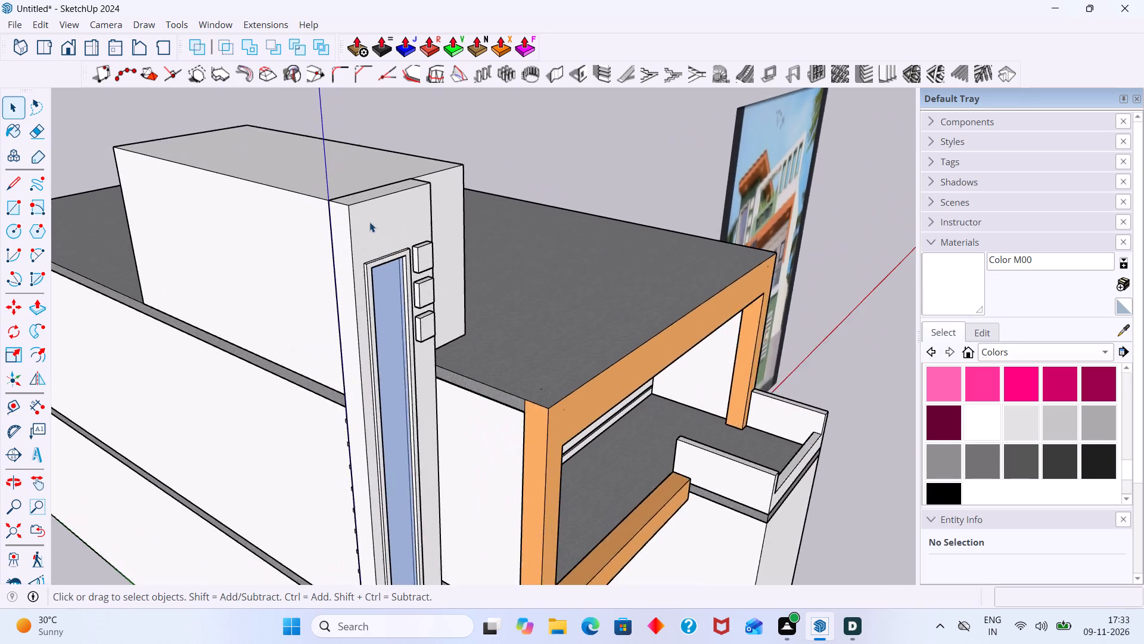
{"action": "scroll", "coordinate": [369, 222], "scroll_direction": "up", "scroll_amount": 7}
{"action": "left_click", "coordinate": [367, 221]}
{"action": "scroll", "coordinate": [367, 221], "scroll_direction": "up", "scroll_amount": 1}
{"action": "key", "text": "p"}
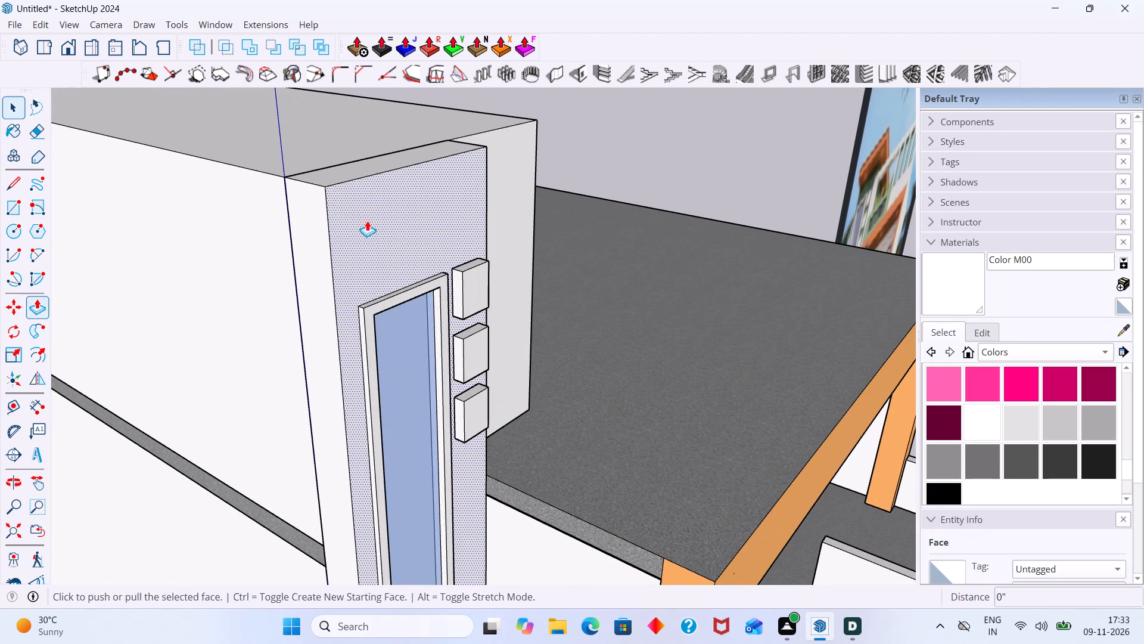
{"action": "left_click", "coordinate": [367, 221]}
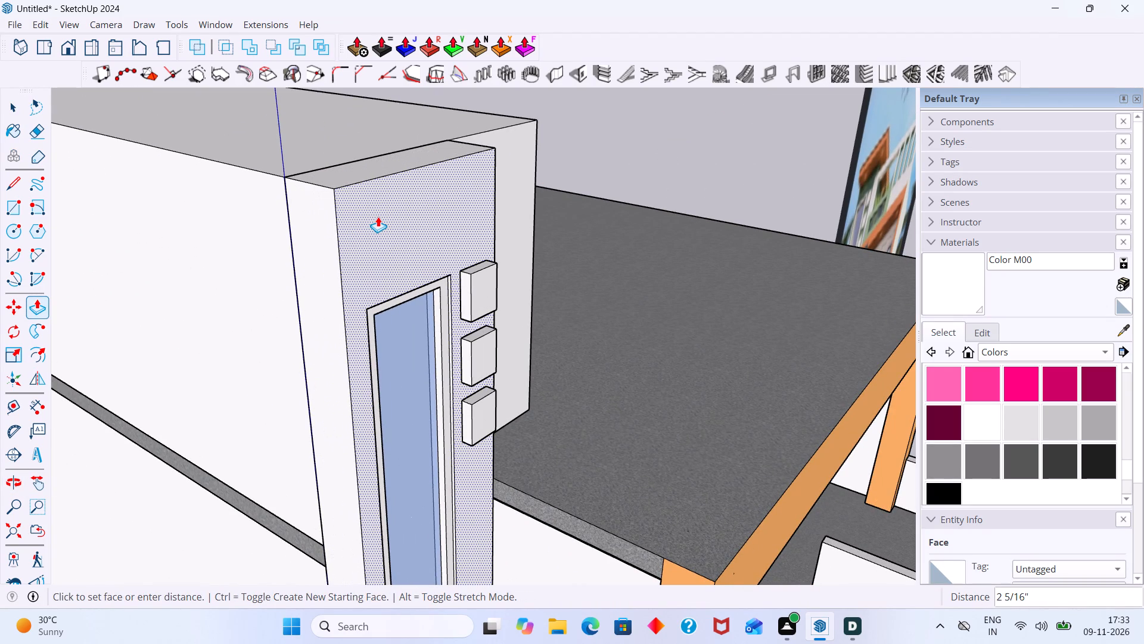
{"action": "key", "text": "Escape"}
Open the group holding the roof slab and orange frame, select the rooftop room group, and try Push/Pull on its front.
{"action": "scroll", "coordinate": [406, 216], "scroll_direction": "down", "scroll_amount": 2}
{"action": "middle_click_drag", "start_coordinate": [465, 209], "coordinate": [302, 267]}
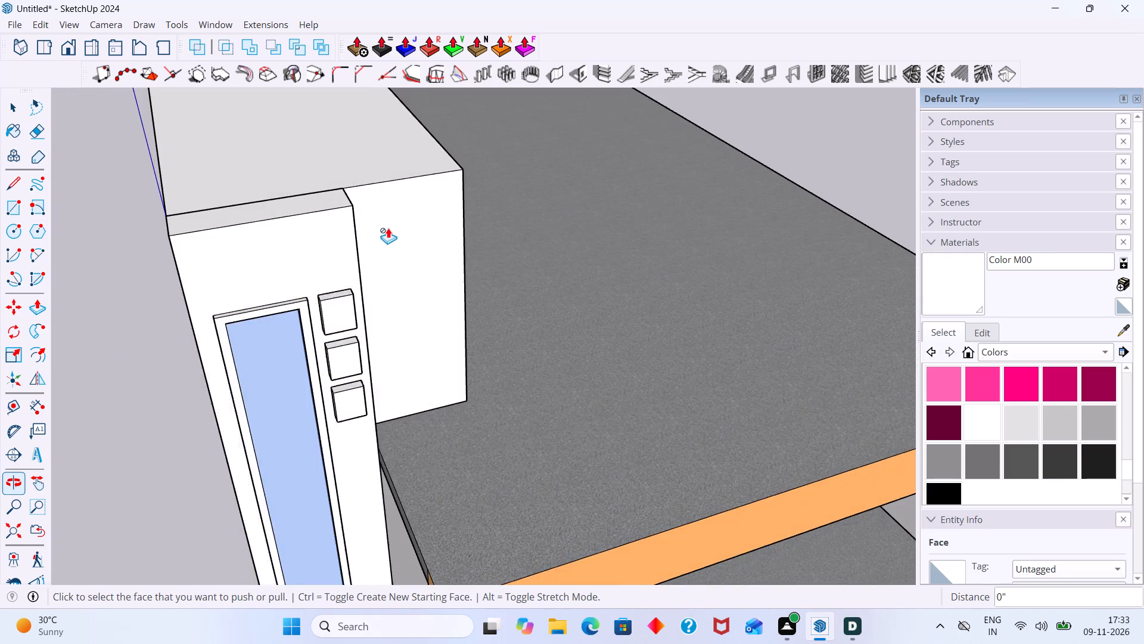
{"action": "scroll", "coordinate": [389, 225], "scroll_direction": "up", "scroll_amount": 3}
{"action": "scroll", "coordinate": [397, 222], "scroll_direction": "down", "scroll_amount": 19}
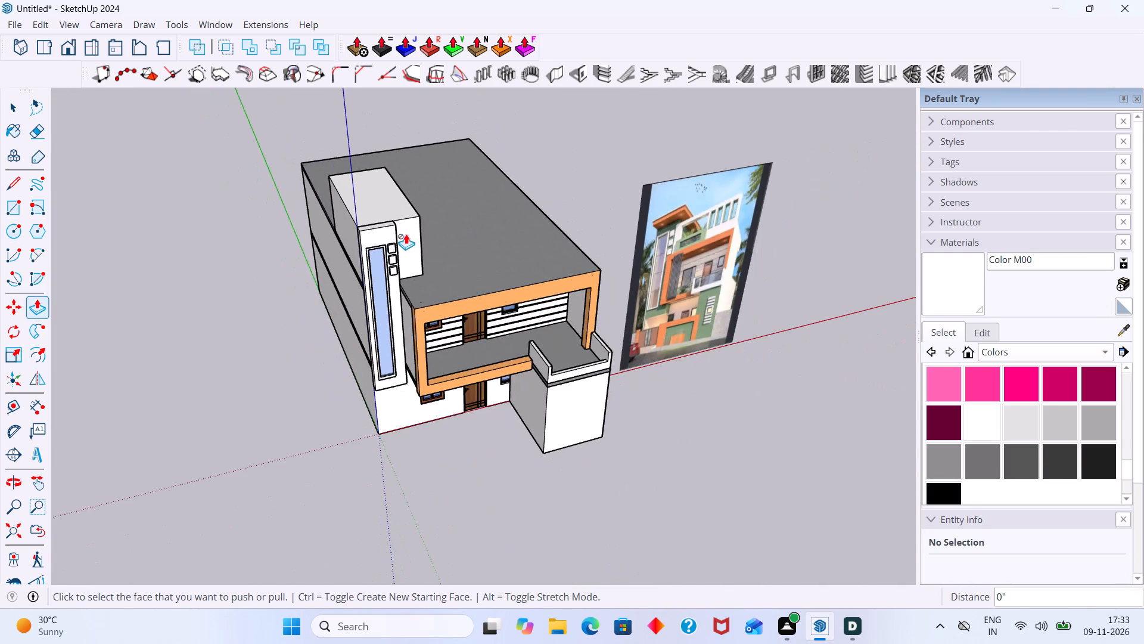
{"action": "middle_click_drag", "start_coordinate": [406, 234], "coordinate": [142, 317]}
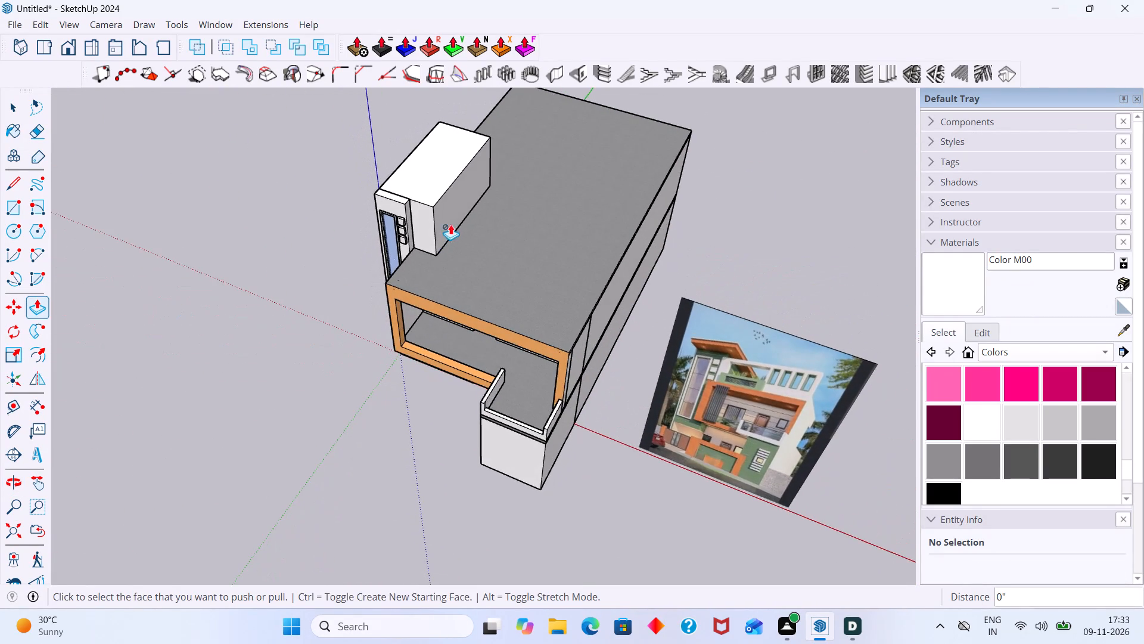
{"action": "scroll", "coordinate": [436, 215], "scroll_direction": "up", "scroll_amount": 5}
{"action": "key", "text": "space"}
{"action": "left_click", "coordinate": [418, 212]}
{"action": "scroll", "coordinate": [418, 212], "scroll_direction": "up", "scroll_amount": 3}
{"action": "double_click", "coordinate": [418, 212]}
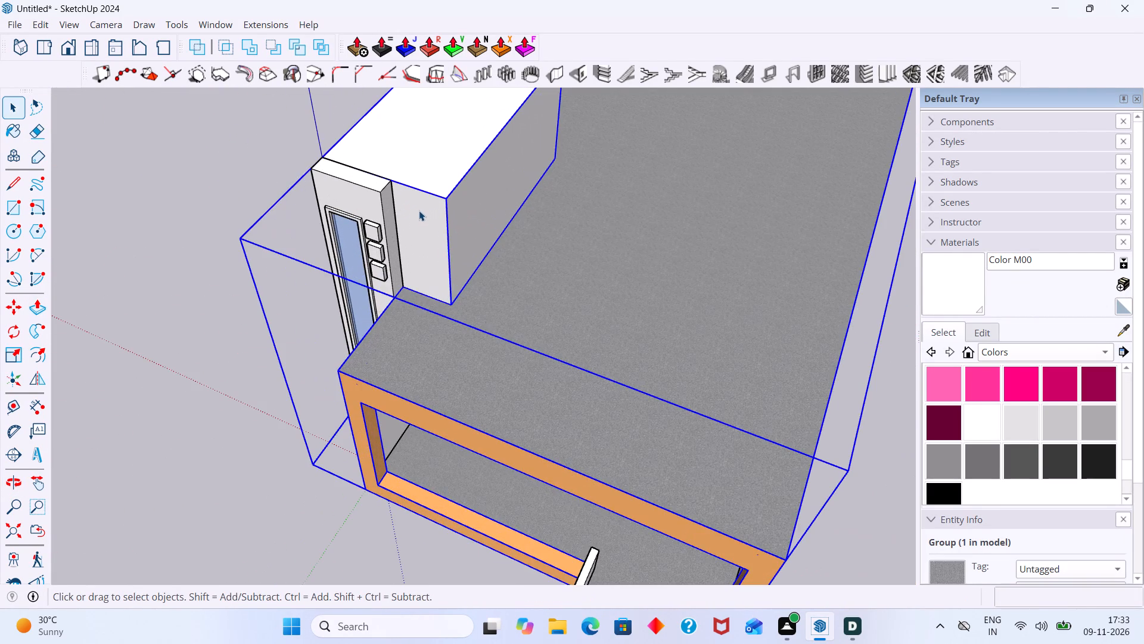
{"action": "left_click", "coordinate": [425, 217]}
{"action": "scroll", "coordinate": [425, 218], "scroll_direction": "up", "scroll_amount": 3}
{"action": "double_click", "coordinate": [425, 218]}
{"action": "left_click", "coordinate": [425, 221]}
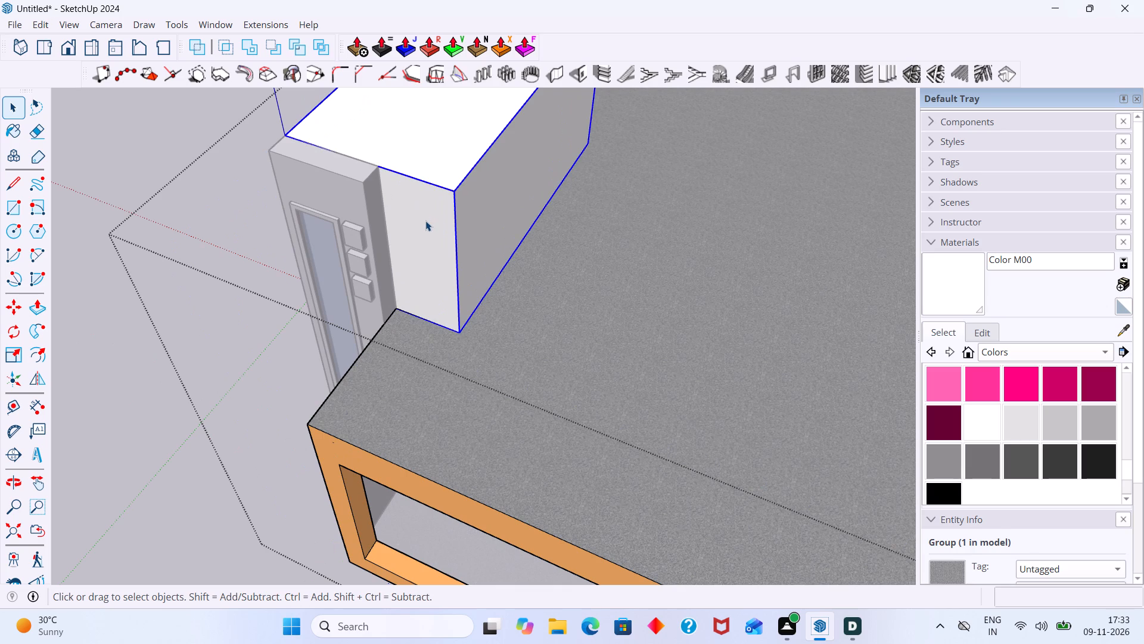
{"action": "left_click", "coordinate": [425, 221]}
{"action": "scroll", "coordinate": [423, 222], "scroll_direction": "up", "scroll_amount": 3}
{"action": "left_click", "coordinate": [422, 225]}
{"action": "key", "text": "p"}
{"action": "left_click", "coordinate": [422, 225]}
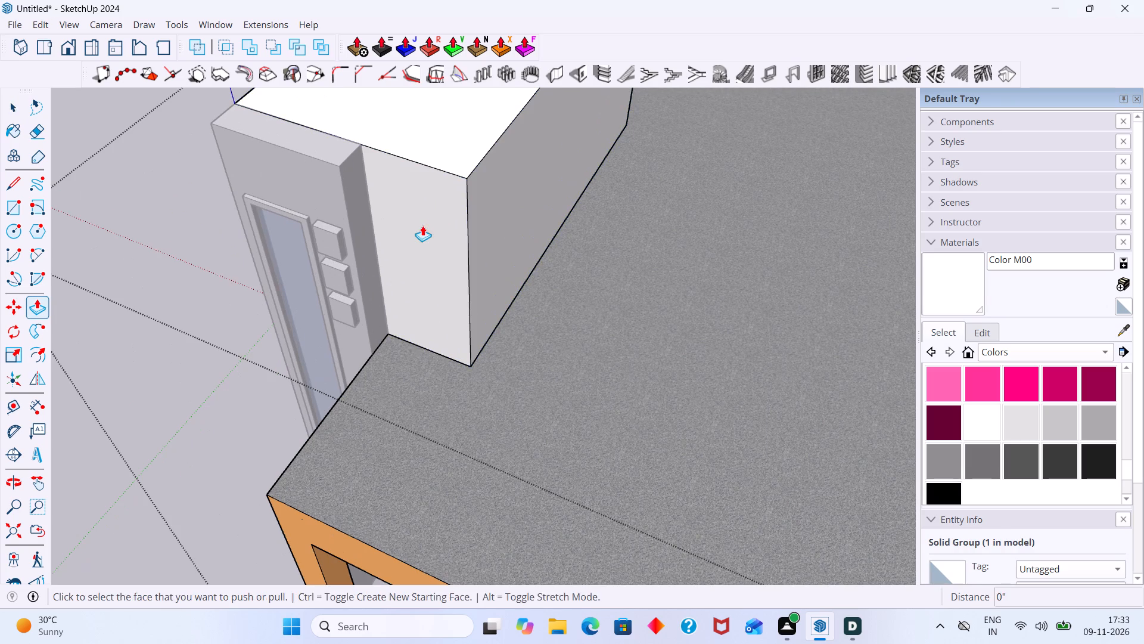
{"action": "key", "text": "space"}
Open the rooftop room group, Push/Pull its front face out about 11 1/8" to the window tower's front corner, and leave the groups.
{"action": "double_click", "coordinate": [415, 230]}
{"action": "scroll", "coordinate": [415, 230], "scroll_direction": "up", "scroll_amount": 2}
{"action": "left_click", "coordinate": [415, 230]}
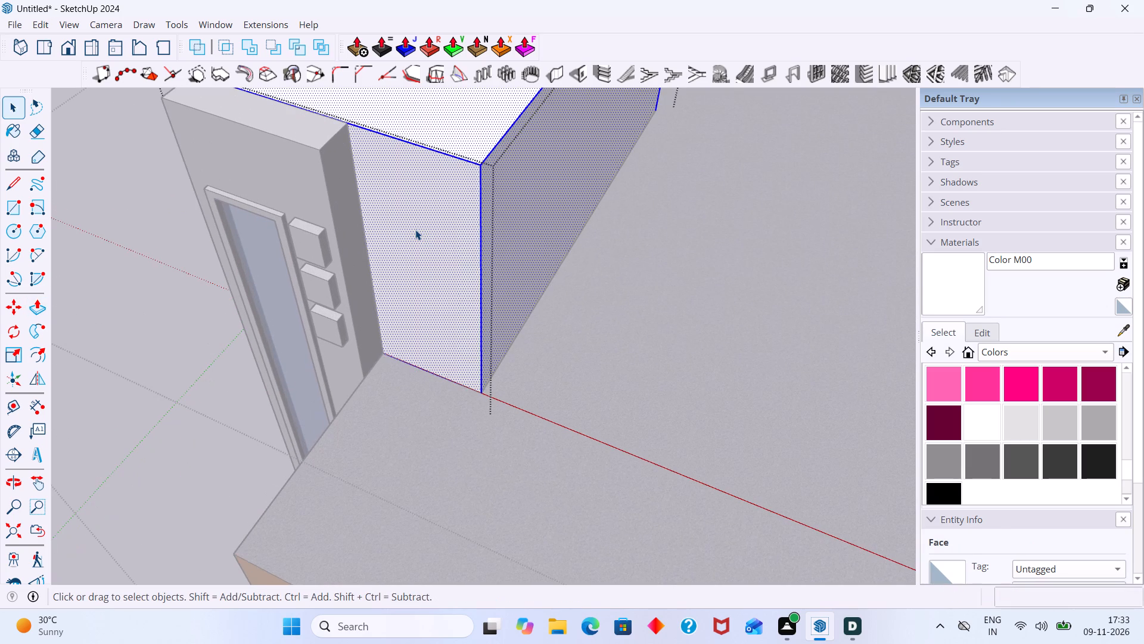
{"action": "left_click", "coordinate": [415, 230]}
{"action": "key", "text": "p"}
{"action": "left_click", "coordinate": [415, 230]}
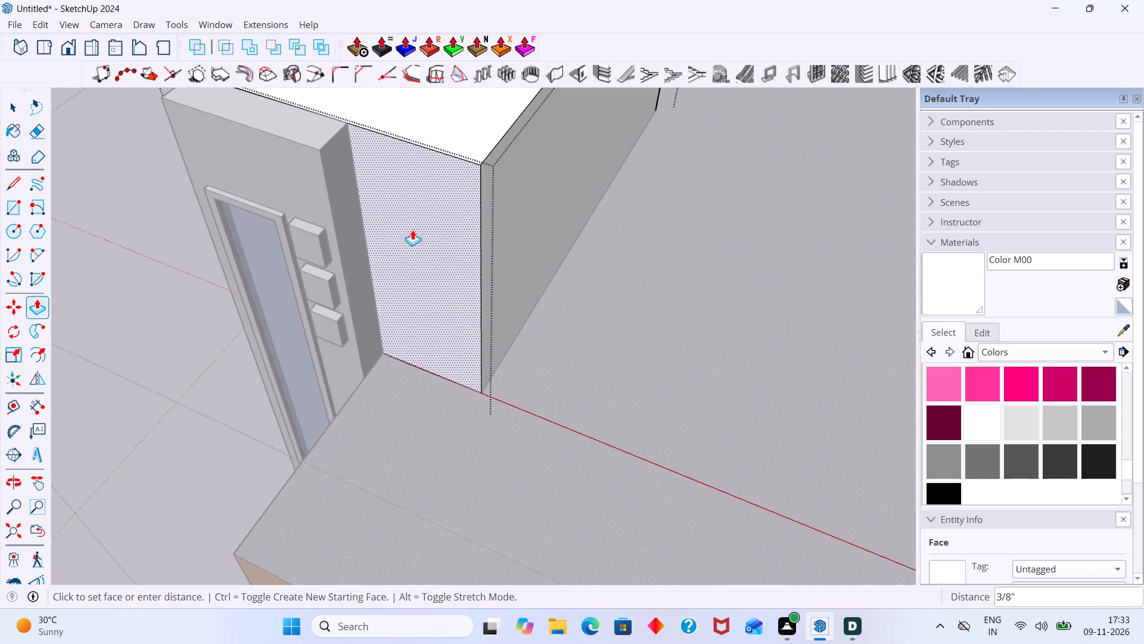
{"action": "left_click", "coordinate": [323, 146]}
{"action": "key", "text": "space"}
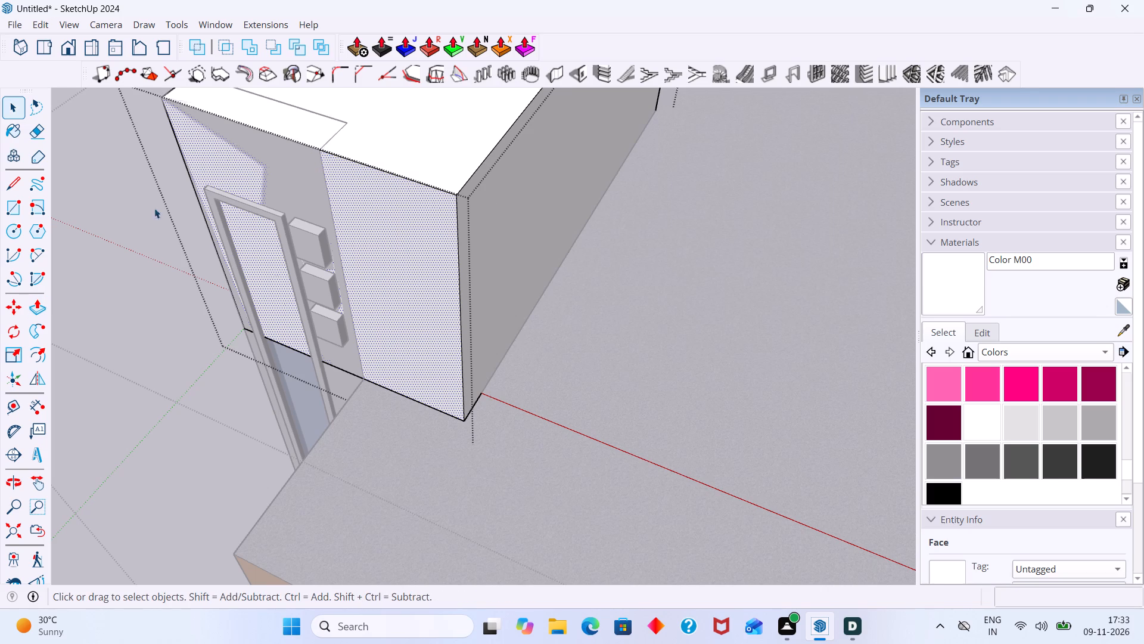
{"action": "left_click", "coordinate": [118, 227]}
{"action": "middle_click_drag", "start_coordinate": [235, 203], "coordinate": [617, 101]}
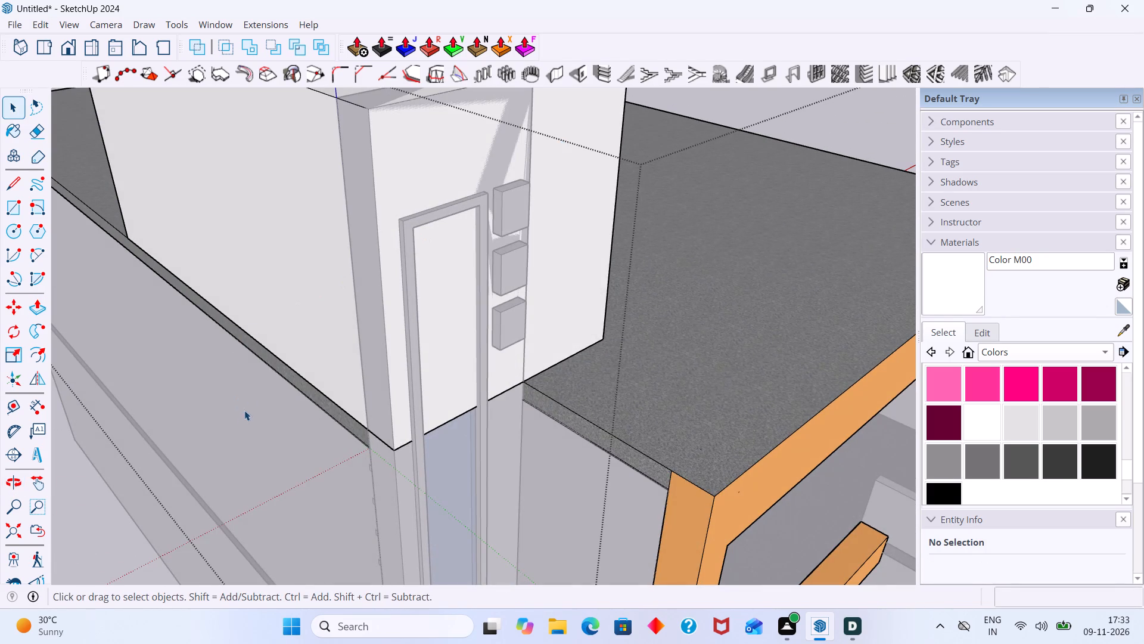
{"action": "scroll", "coordinate": [249, 392], "scroll_direction": "down", "scroll_amount": 6}
{"action": "left_click", "coordinate": [702, 109]}
{"action": "scroll", "coordinate": [660, 143], "scroll_direction": "down", "scroll_amount": 1}
{"action": "left_click", "coordinate": [660, 145]}
{"action": "scroll", "coordinate": [660, 145], "scroll_direction": "down", "scroll_amount": 4}
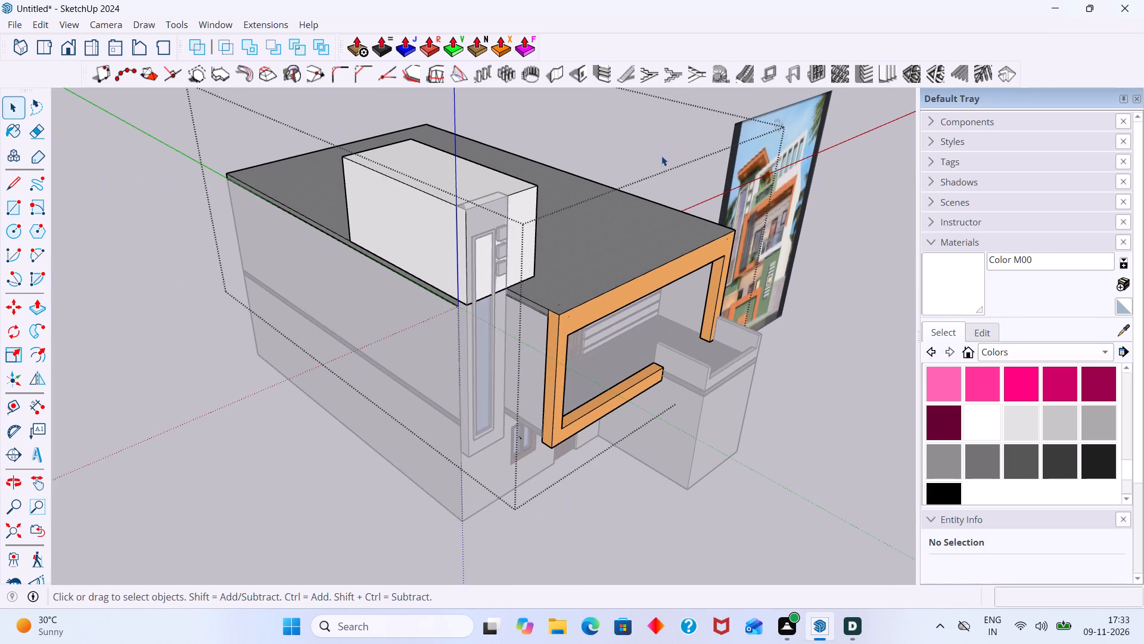
{"action": "left_click", "coordinate": [903, 348]}
Delete the window tower's top face and its short top edge where they overlap the extended rooftop room.
{"action": "scroll", "coordinate": [517, 206], "scroll_direction": "up", "scroll_amount": 10}
{"action": "middle_click_drag", "start_coordinate": [462, 206], "coordinate": [475, 207]}
{"action": "scroll", "coordinate": [502, 245], "scroll_direction": "up", "scroll_amount": 3}
{"action": "middle_click_drag", "start_coordinate": [502, 245], "coordinate": [598, 221]}
{"action": "scroll", "coordinate": [460, 246], "scroll_direction": "up", "scroll_amount": 2}
{"action": "scroll", "coordinate": [458, 249], "scroll_direction": "down", "scroll_amount": 6}
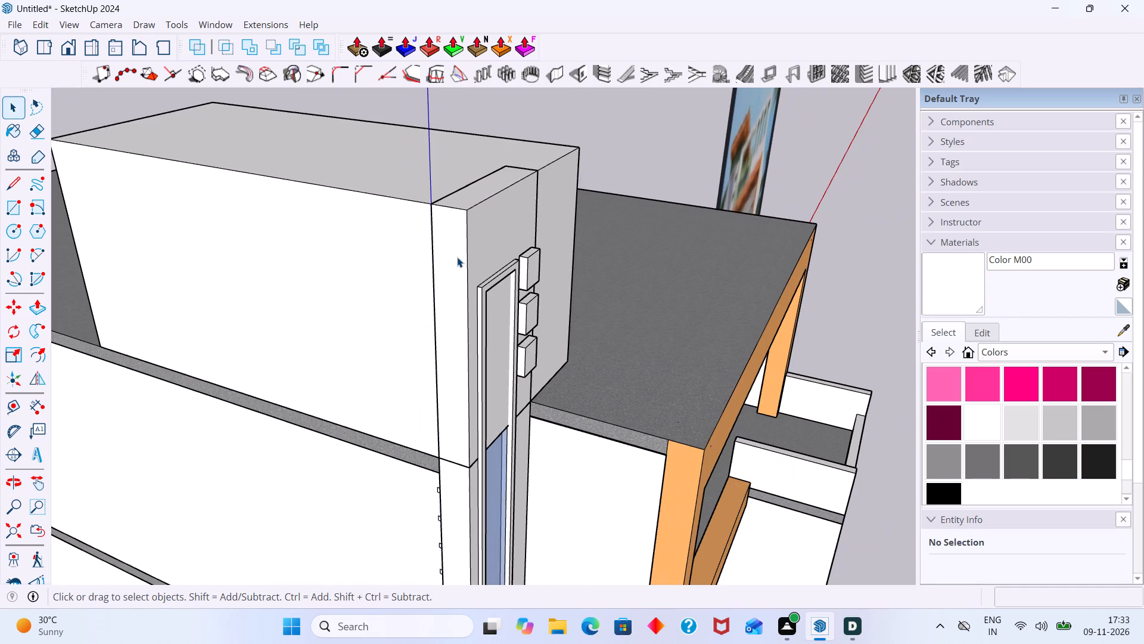
{"action": "scroll", "coordinate": [450, 258], "scroll_direction": "down", "scroll_amount": 2}
{"action": "scroll", "coordinate": [450, 230], "scroll_direction": "up", "scroll_amount": 3}
{"action": "middle_click_drag", "start_coordinate": [464, 199], "coordinate": [449, 265]}
{"action": "scroll", "coordinate": [482, 219], "scroll_direction": "up", "scroll_amount": 4}
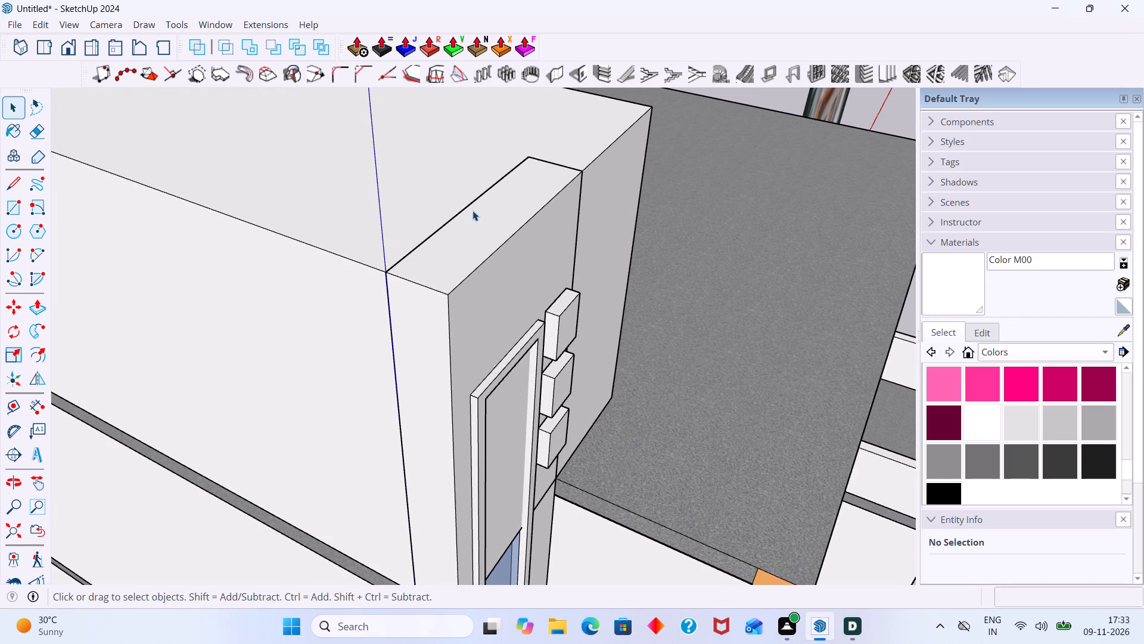
{"action": "double_click", "coordinate": [467, 209]}
{"action": "left_click", "coordinate": [480, 208]}
{"action": "left_click", "coordinate": [472, 206]}
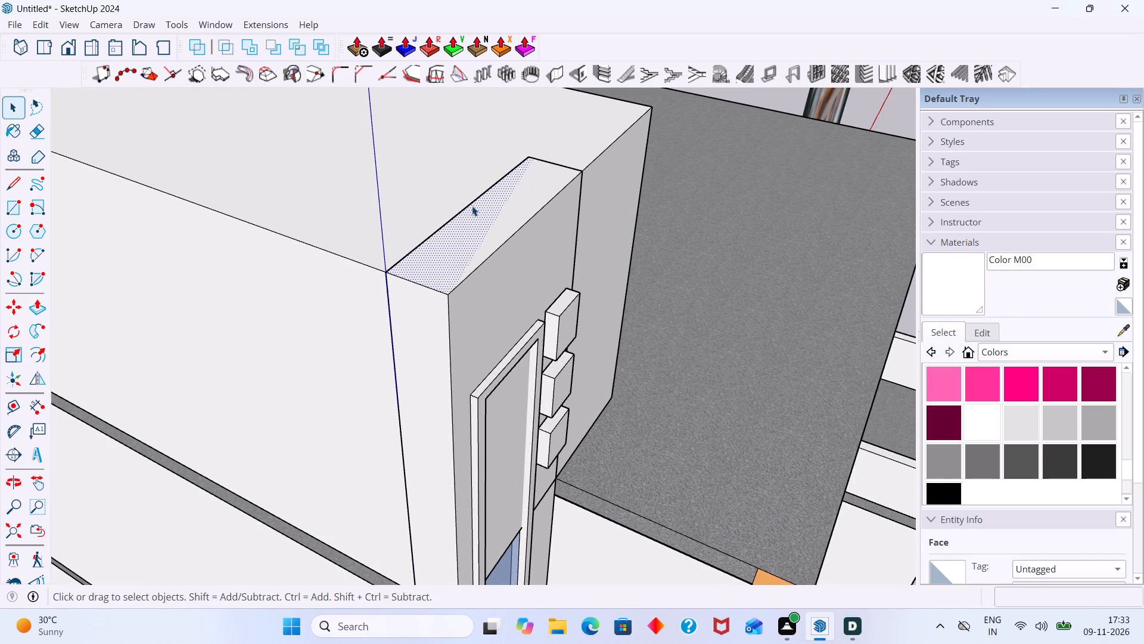
{"action": "key", "text": "Delete"}
{"action": "left_click", "coordinate": [548, 162]}
{"action": "key", "text": "Delete"}
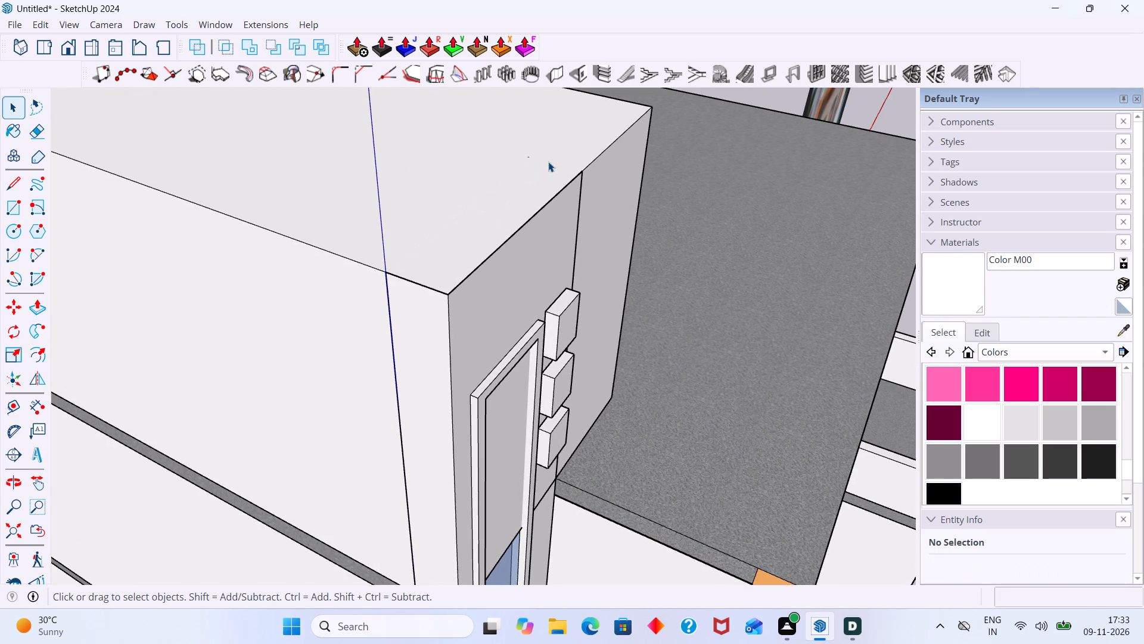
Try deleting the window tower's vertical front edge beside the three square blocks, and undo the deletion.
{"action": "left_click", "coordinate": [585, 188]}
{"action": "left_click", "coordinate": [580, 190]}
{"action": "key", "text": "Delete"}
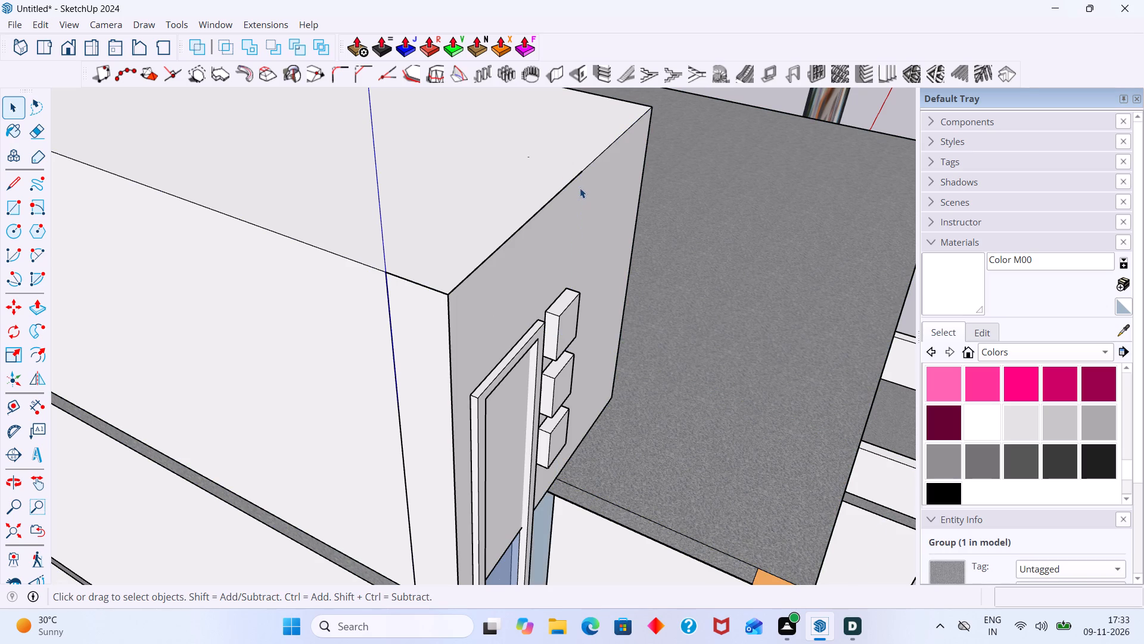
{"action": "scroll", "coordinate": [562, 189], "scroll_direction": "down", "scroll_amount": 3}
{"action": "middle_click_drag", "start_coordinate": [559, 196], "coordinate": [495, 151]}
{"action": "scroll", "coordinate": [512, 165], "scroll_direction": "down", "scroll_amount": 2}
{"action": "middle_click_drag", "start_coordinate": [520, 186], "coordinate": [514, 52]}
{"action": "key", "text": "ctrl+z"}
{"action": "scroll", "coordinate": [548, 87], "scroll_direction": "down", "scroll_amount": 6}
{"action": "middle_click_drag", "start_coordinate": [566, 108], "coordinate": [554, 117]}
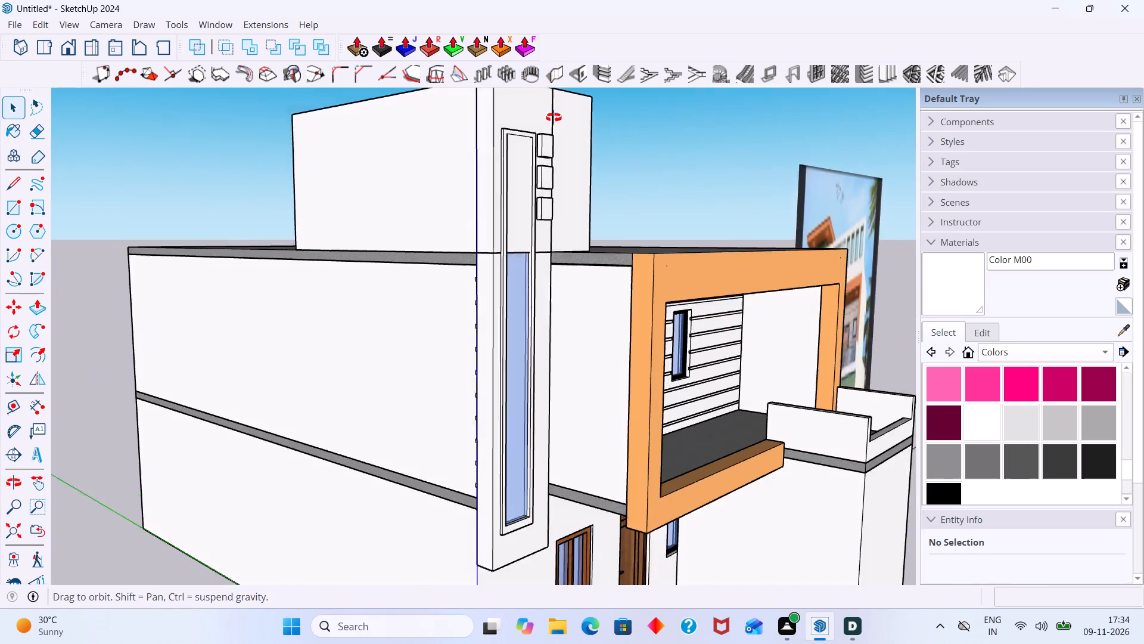
Examine the seam where the window tower's front meets the rooftop room and the edge of the roof slab.
{"action": "middle_click_drag", "start_coordinate": [554, 117], "coordinate": [396, 197]}
{"action": "scroll", "coordinate": [501, 241], "scroll_direction": "up", "scroll_amount": 3}
{"action": "middle_click_drag", "start_coordinate": [480, 309], "coordinate": [515, 184]}
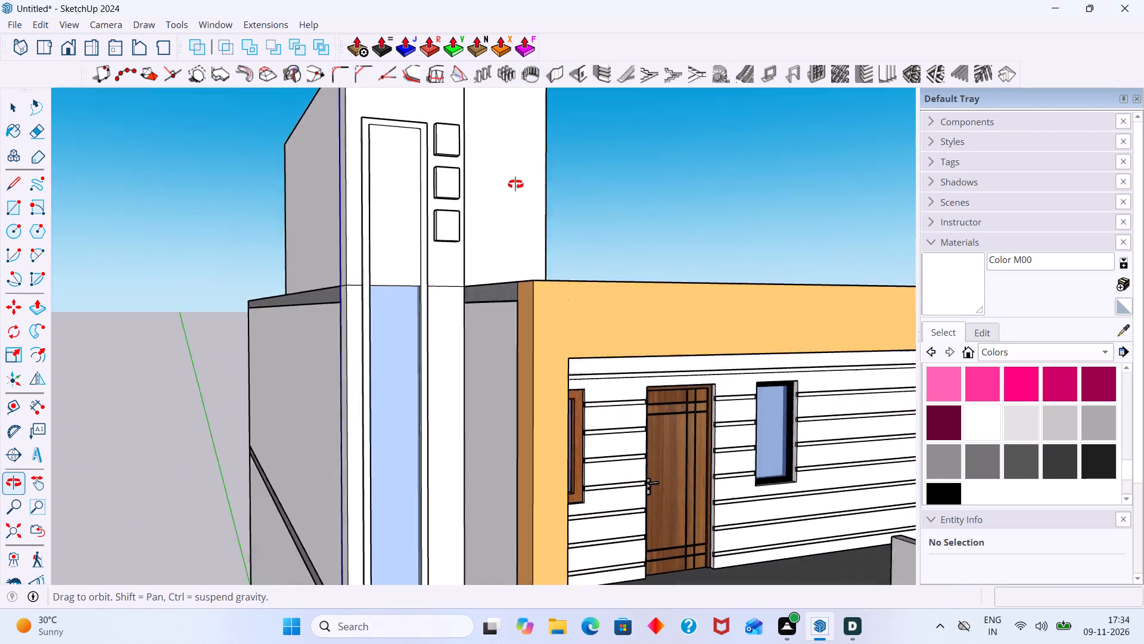
{"action": "middle_click_drag", "start_coordinate": [515, 184], "coordinate": [527, 165]}
{"action": "scroll", "coordinate": [503, 241], "scroll_direction": "up", "scroll_amount": 14}
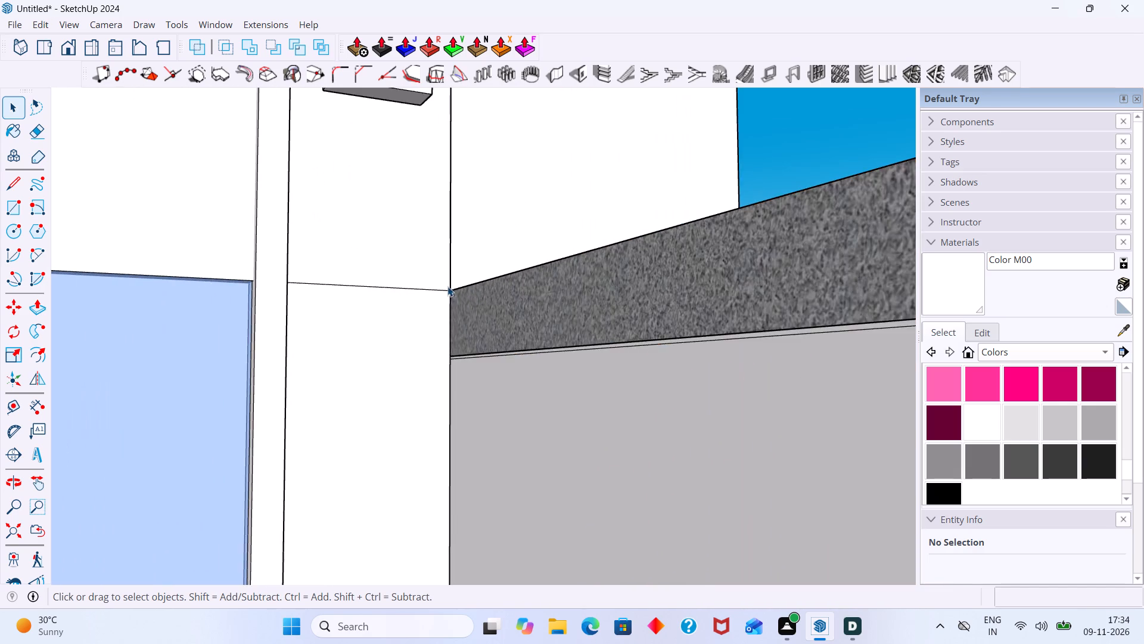
{"action": "scroll", "coordinate": [447, 286], "scroll_direction": "up", "scroll_amount": 2}
{"action": "left_click", "coordinate": [412, 290]}
{"action": "scroll", "coordinate": [433, 273], "scroll_direction": "down", "scroll_amount": 3}
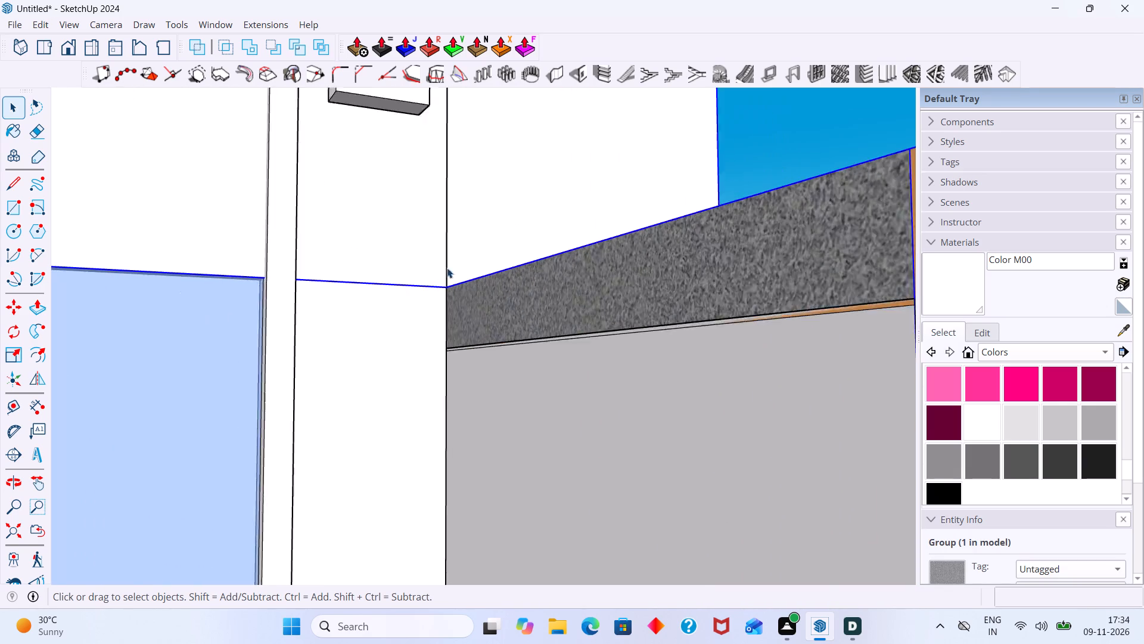
{"action": "scroll", "coordinate": [447, 268], "scroll_direction": "down", "scroll_amount": 20}
{"action": "scroll", "coordinate": [447, 268], "scroll_direction": "down", "scroll_amount": 1}
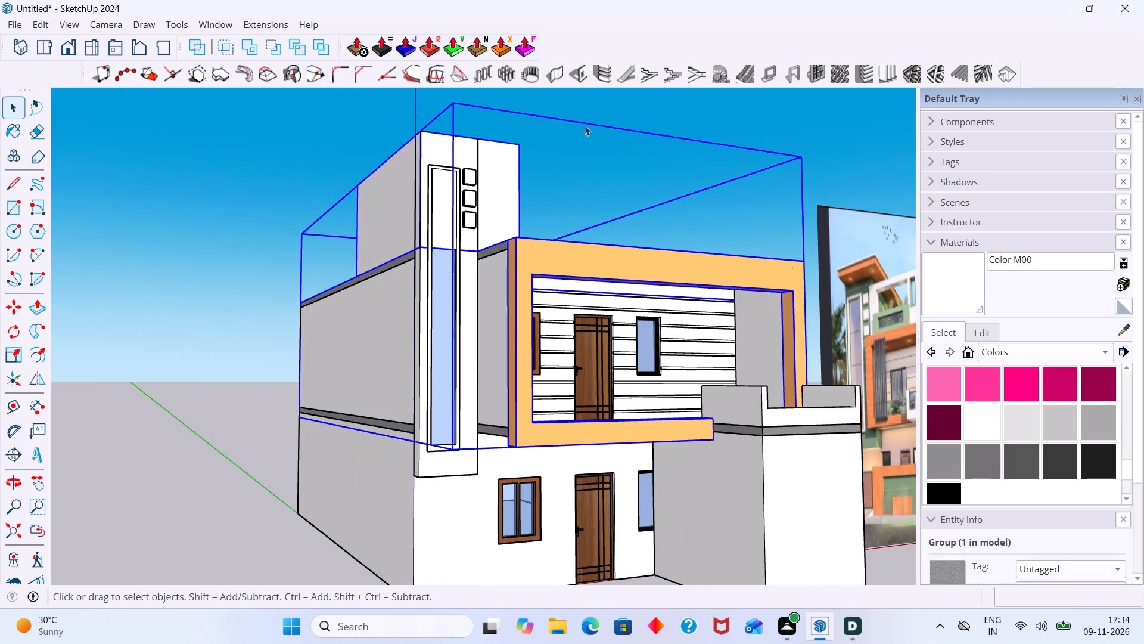
{"action": "left_click", "coordinate": [592, 116]}
Delete the window tower's vertical rear edge on its outer side, along the blue axis.
{"action": "middle_click_drag", "start_coordinate": [545, 172], "coordinate": [490, 329]}
{"action": "scroll", "coordinate": [481, 222], "scroll_direction": "up", "scroll_amount": 5}
{"action": "middle_click_drag", "start_coordinate": [471, 201], "coordinate": [483, 227]}
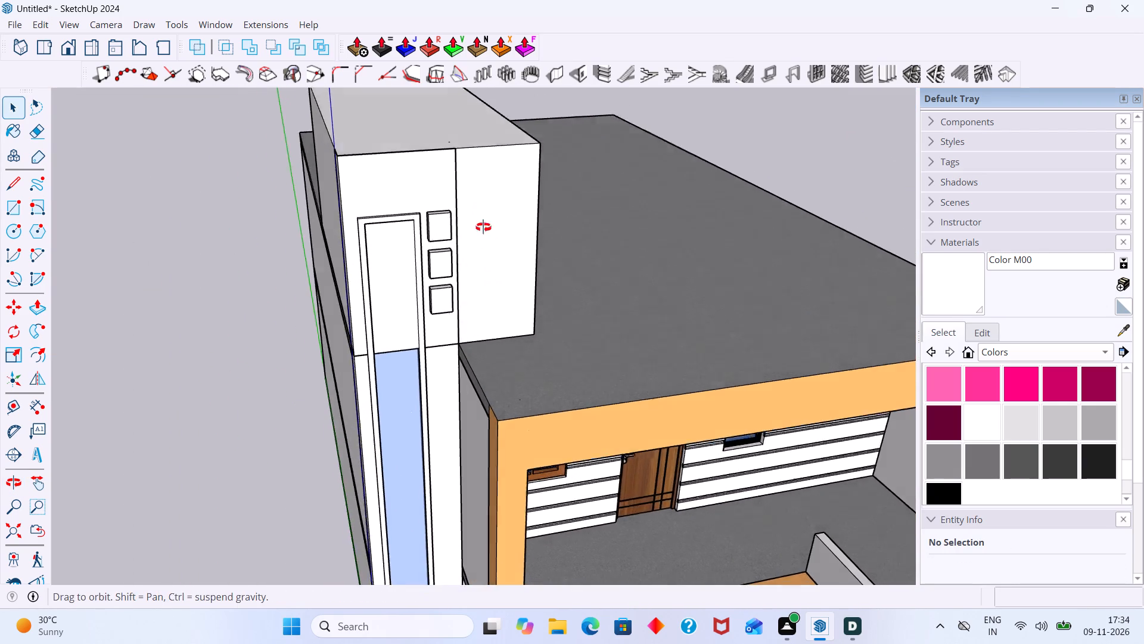
{"action": "middle_click_drag", "start_coordinate": [483, 227], "coordinate": [502, 274]}
{"action": "scroll", "coordinate": [441, 219], "scroll_direction": "up", "scroll_amount": 4}
{"action": "middle_click_drag", "start_coordinate": [383, 215], "coordinate": [536, 215]}
{"action": "scroll", "coordinate": [463, 237], "scroll_direction": "up", "scroll_amount": 7}
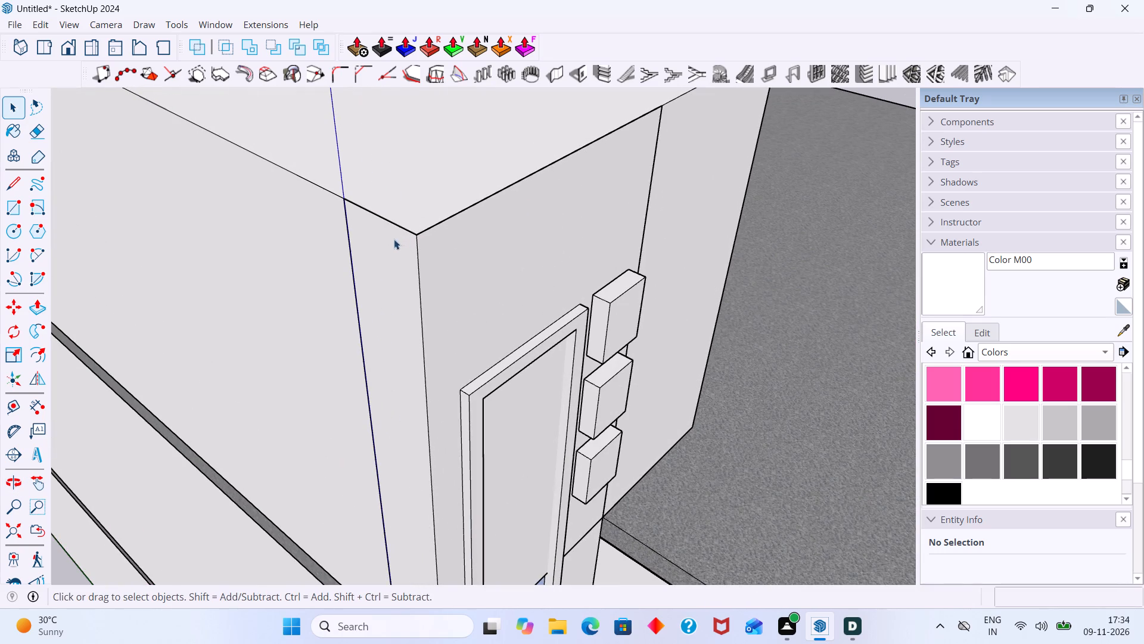
{"action": "left_click", "coordinate": [350, 258]}
{"action": "key", "text": "Delete"}
Inspect the window tower's outer side and front where they meet the roof slab and rooftop room.
{"action": "scroll", "coordinate": [355, 255], "scroll_direction": "down", "scroll_amount": 5}
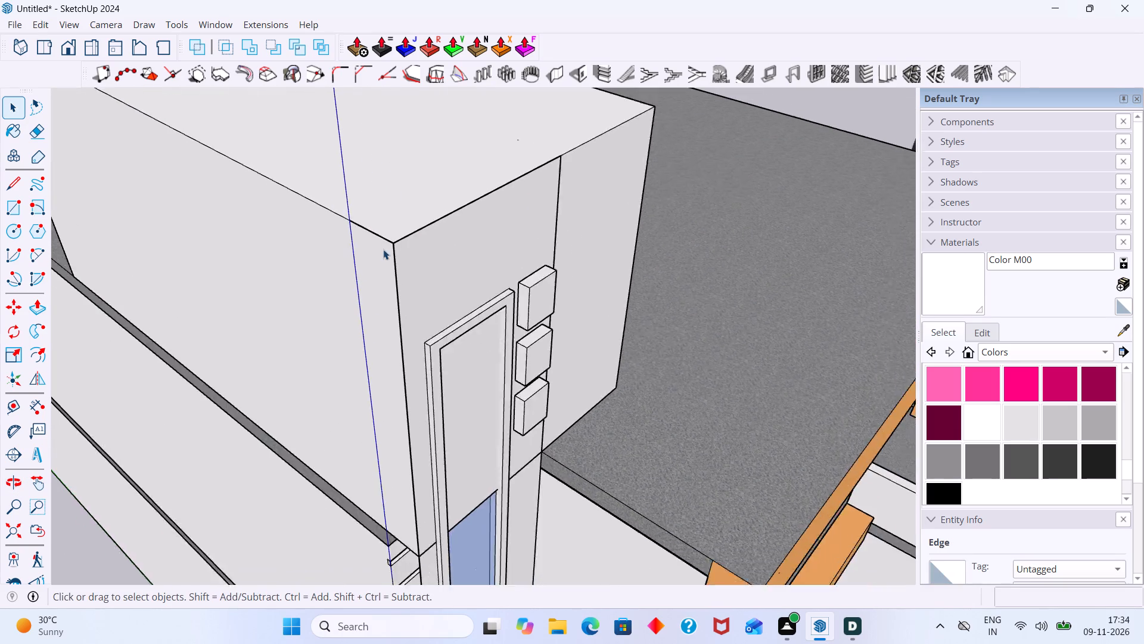
{"action": "scroll", "coordinate": [383, 249], "scroll_direction": "down", "scroll_amount": 6}
{"action": "middle_click_drag", "start_coordinate": [377, 405], "coordinate": [469, 331]}
{"action": "scroll", "coordinate": [479, 330], "scroll_direction": "up", "scroll_amount": 1}
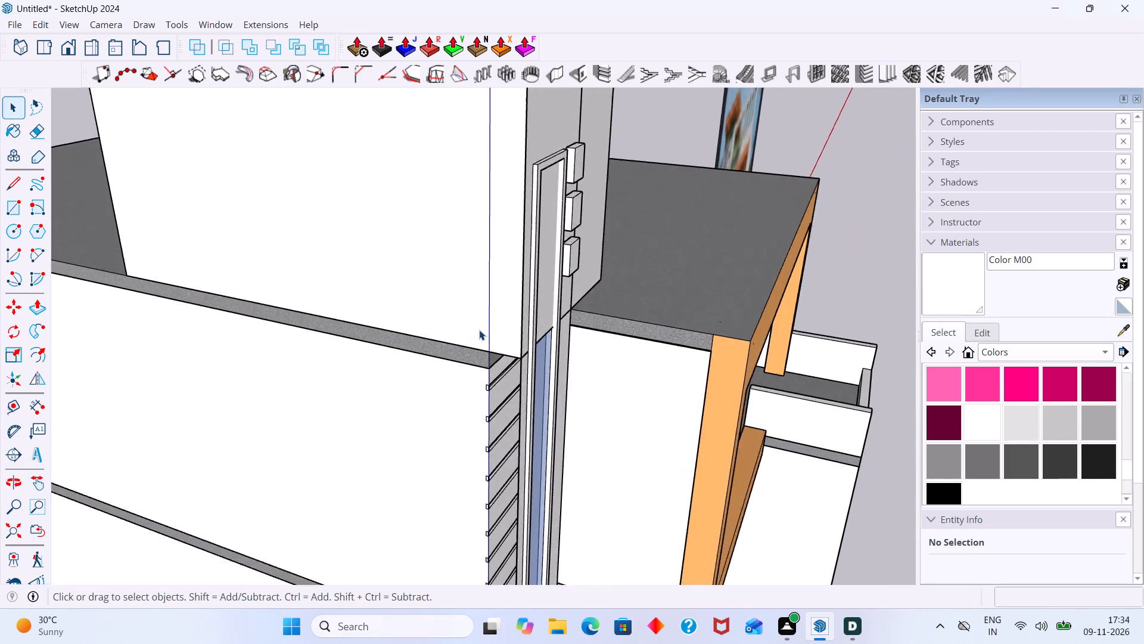
{"action": "scroll", "coordinate": [479, 330], "scroll_direction": "up", "scroll_amount": 1}
{"action": "scroll", "coordinate": [488, 342], "scroll_direction": "down", "scroll_amount": 8}
{"action": "left_click", "coordinate": [795, 295]}
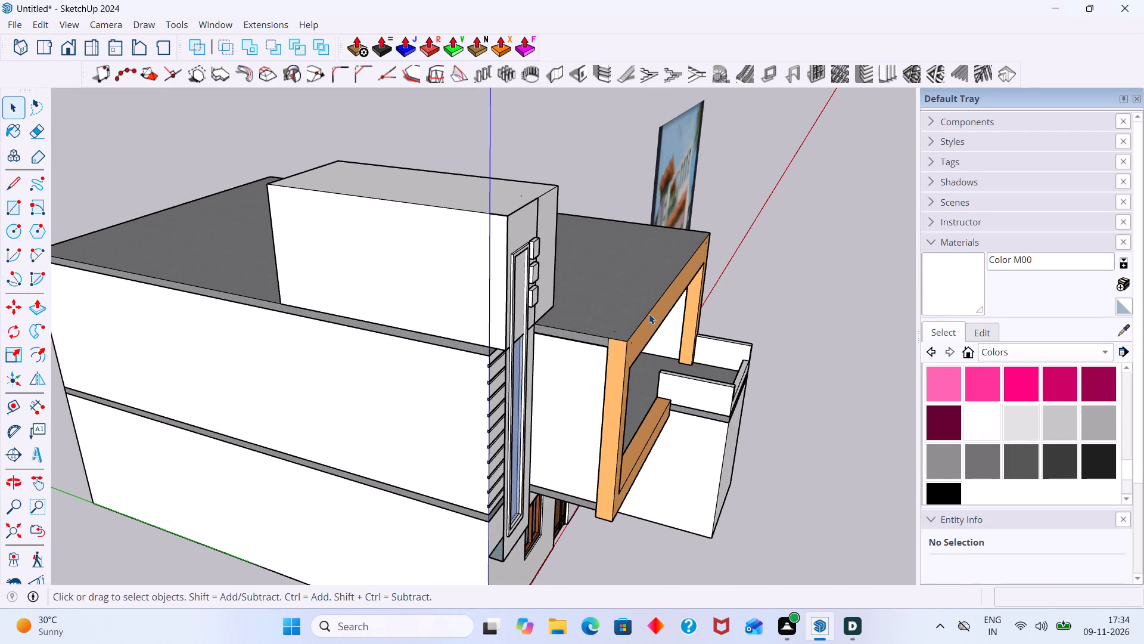
{"action": "middle_click_drag", "start_coordinate": [649, 314], "coordinate": [399, 361]}
{"action": "scroll", "coordinate": [353, 339], "scroll_direction": "up", "scroll_amount": 12}
{"action": "middle_click_drag", "start_coordinate": [336, 342], "coordinate": [361, 287]}
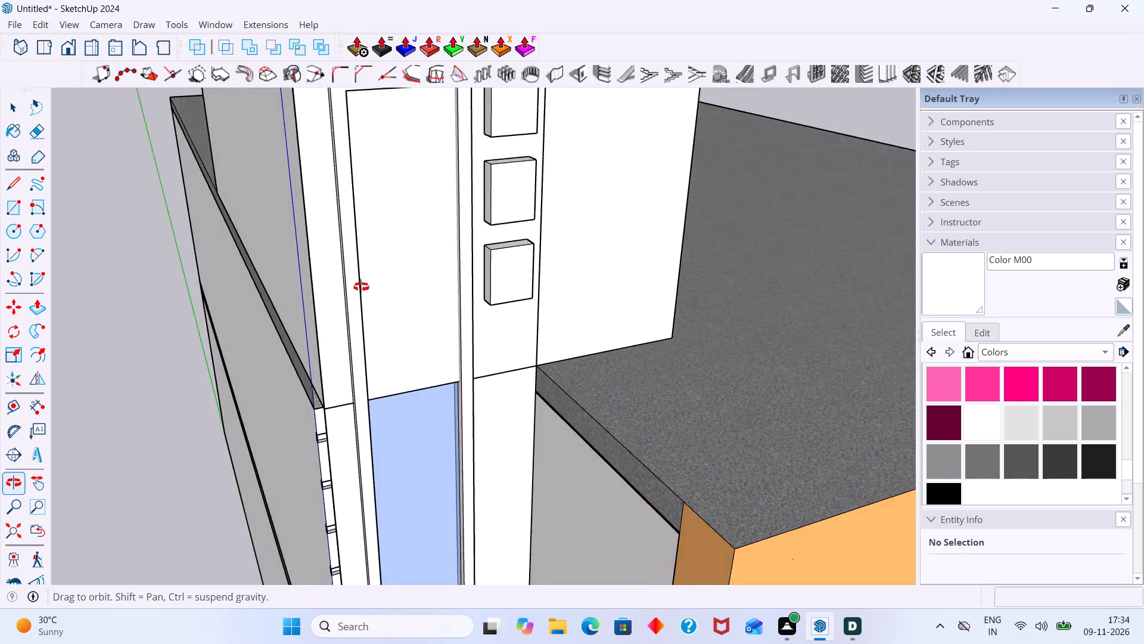
Undo the deletion of the window tower's vertical rear edge on its outer side.
{"action": "middle_click_drag", "start_coordinate": [361, 287], "coordinate": [369, 271]}
{"action": "middle_click_drag", "start_coordinate": [365, 340], "coordinate": [744, 230]}
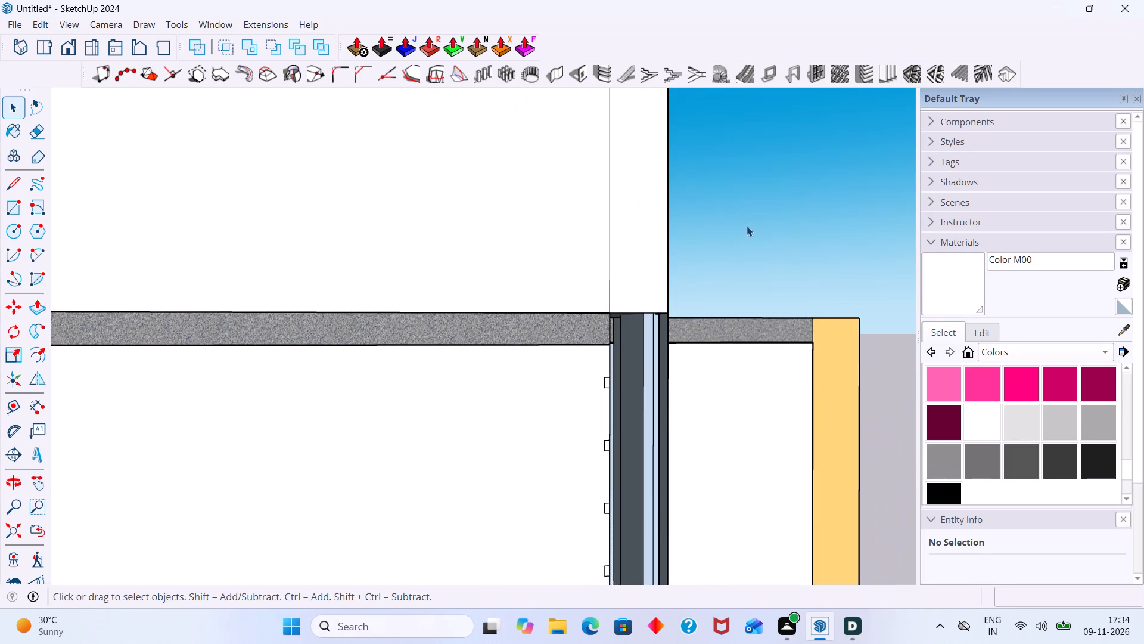
{"action": "key", "text": "ctrl+z"}
Examine the window tower and rooftop room from the outer side, the front and above, including where they meet the roof slab.
{"action": "scroll", "coordinate": [747, 225], "scroll_direction": "up", "scroll_amount": 1}
{"action": "scroll", "coordinate": [745, 228], "scroll_direction": "down", "scroll_amount": 8}
{"action": "middle_click_drag", "start_coordinate": [713, 243], "coordinate": [676, 332]}
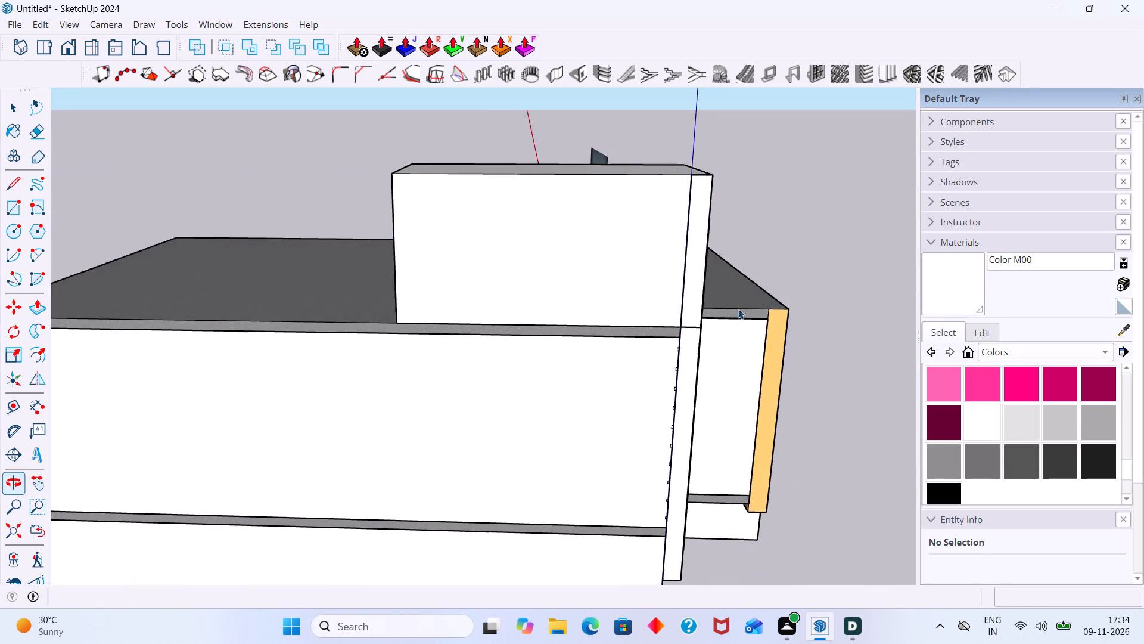
{"action": "scroll", "coordinate": [735, 311], "scroll_direction": "down", "scroll_amount": 3}
{"action": "left_click", "coordinate": [809, 242]}
{"action": "middle_click_drag", "start_coordinate": [804, 240], "coordinate": [565, 273]}
{"action": "scroll", "coordinate": [509, 253], "scroll_direction": "up", "scroll_amount": 5}
{"action": "scroll", "coordinate": [523, 242], "scroll_direction": "down", "scroll_amount": 6}
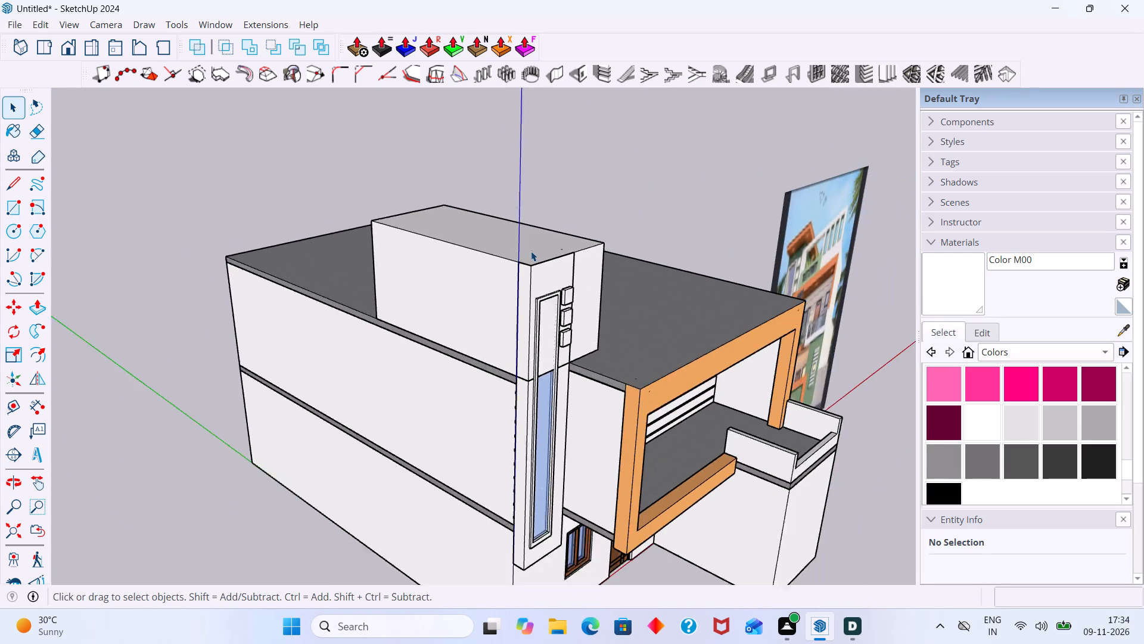
{"action": "scroll", "coordinate": [531, 251], "scroll_direction": "down", "scroll_amount": 2}
{"action": "scroll", "coordinate": [536, 268], "scroll_direction": "up", "scroll_amount": 7}
{"action": "middle_click", "coordinate": [522, 268]}
{"action": "scroll", "coordinate": [517, 267], "scroll_direction": "up", "scroll_amount": 1}
{"action": "middle_click_drag", "start_coordinate": [517, 267], "coordinate": [427, 296]}
{"action": "scroll", "coordinate": [522, 293], "scroll_direction": "up", "scroll_amount": 2}
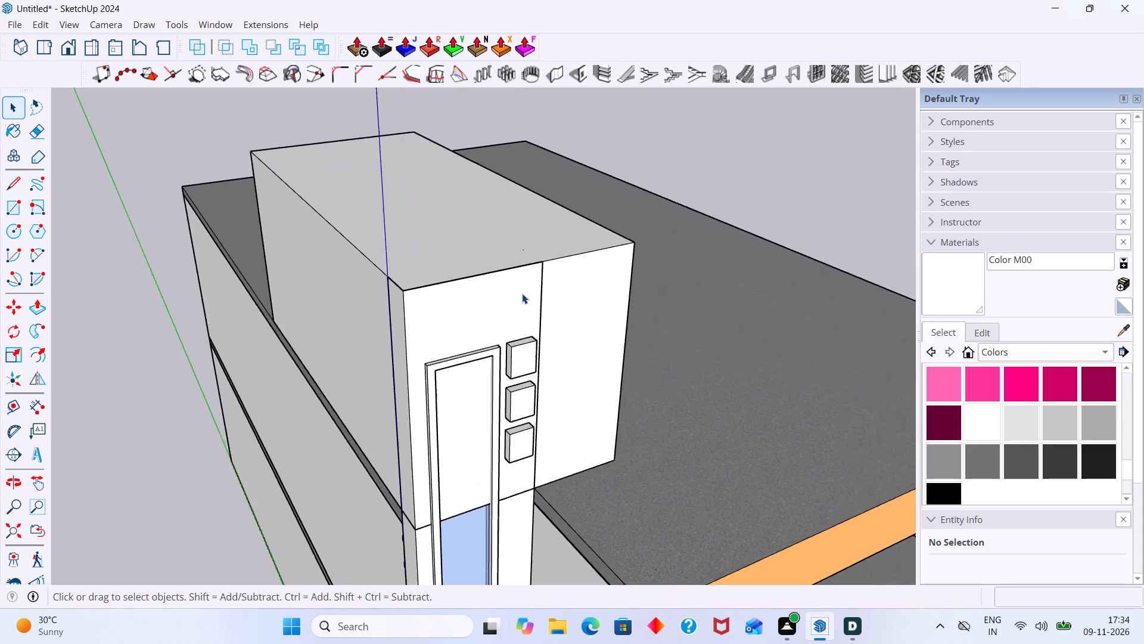
{"action": "scroll", "coordinate": [522, 293], "scroll_direction": "up", "scroll_amount": 7}
{"action": "scroll", "coordinate": [497, 302], "scroll_direction": "down", "scroll_amount": 9}
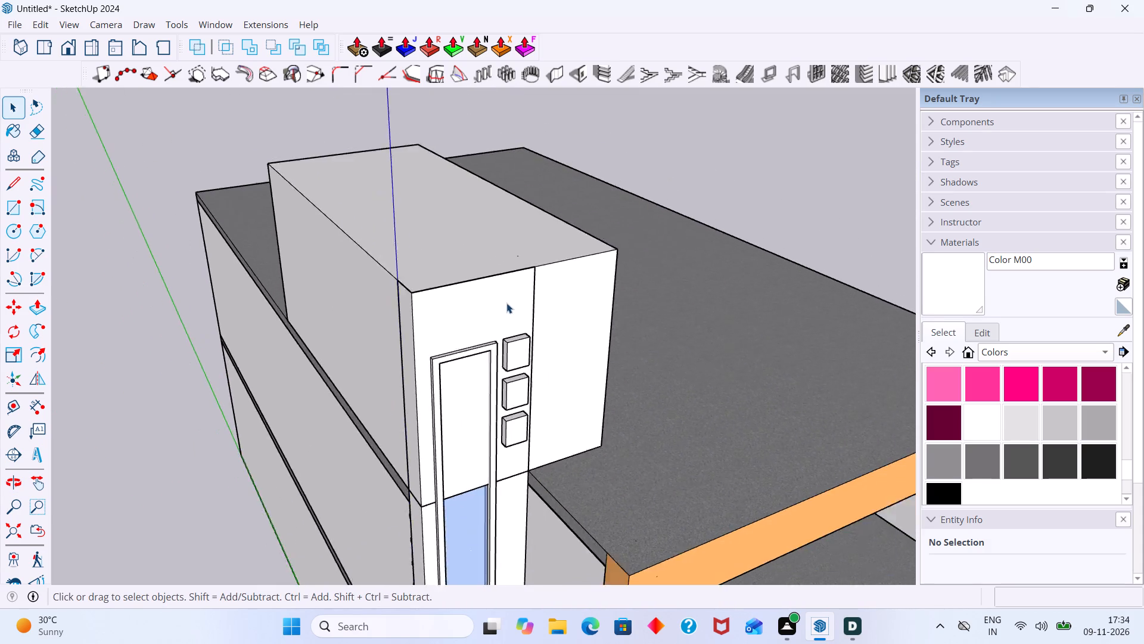
{"action": "scroll", "coordinate": [506, 303], "scroll_direction": "down", "scroll_amount": 7}
{"action": "middle_click_drag", "start_coordinate": [536, 302], "coordinate": [484, 322]}
{"action": "scroll", "coordinate": [507, 314], "scroll_direction": "down", "scroll_amount": 3}
{"action": "left_click", "coordinate": [691, 236]}
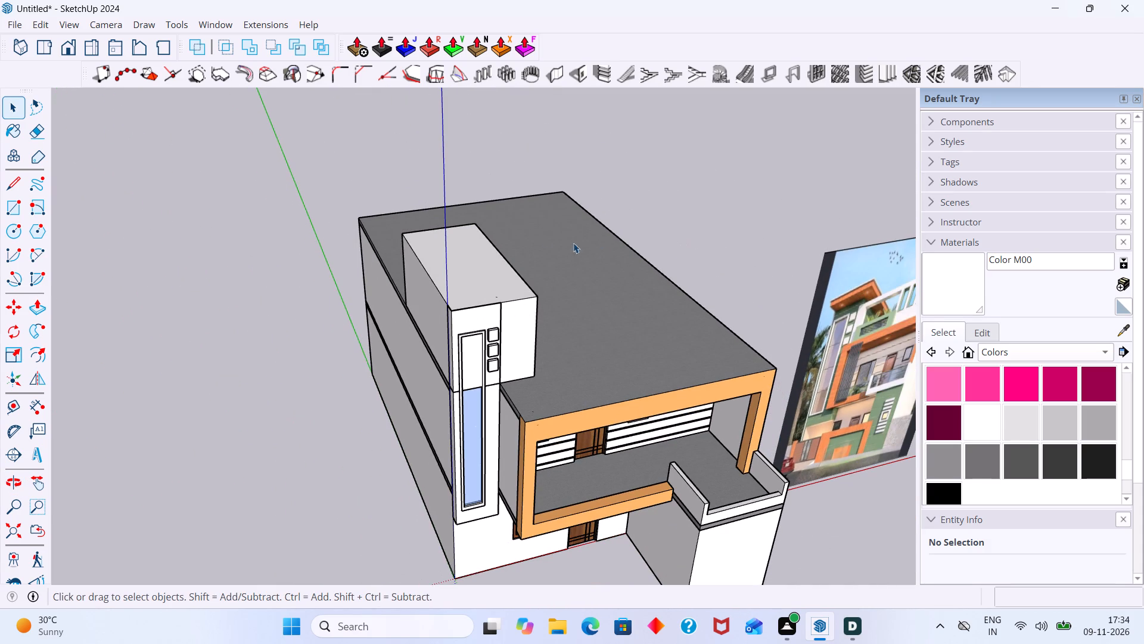
{"action": "left_click_drag", "start_coordinate": [525, 226], "coordinate": [519, 225]}
{"action": "middle_click_drag", "start_coordinate": [500, 225], "coordinate": [446, 243]}
{"action": "left_click", "coordinate": [759, 205]}
{"action": "scroll", "coordinate": [720, 221], "scroll_direction": "down", "scroll_amount": 8}
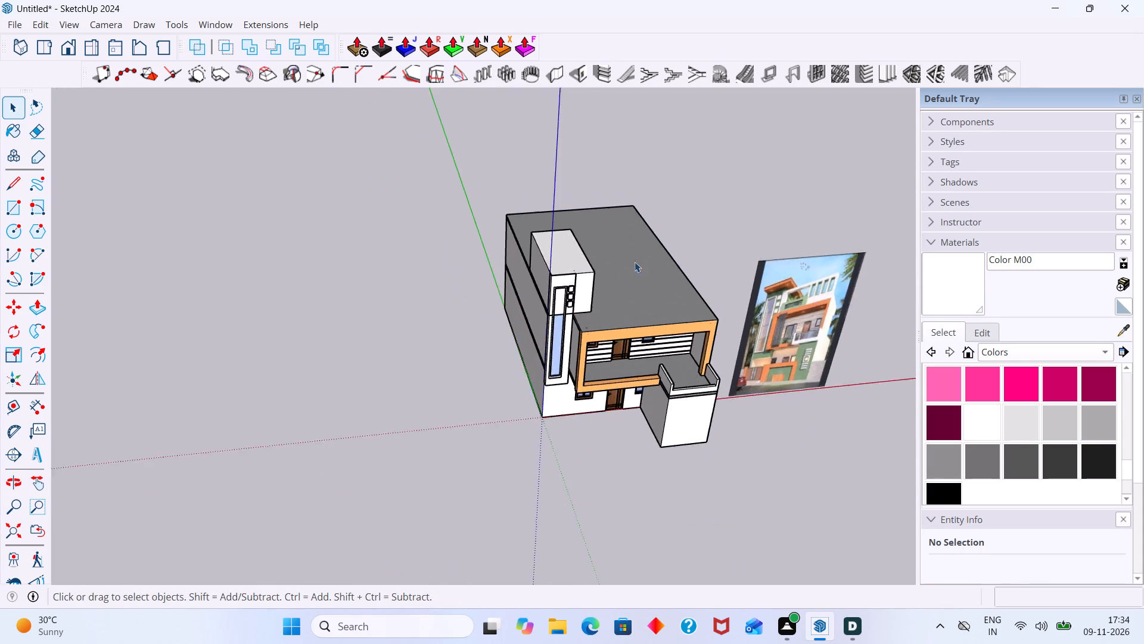
Compare the facade with the reference image, focusing on the railing of the projecting balcony and its low front wall.
{"action": "scroll", "coordinate": [635, 262], "scroll_direction": "down", "scroll_amount": 5}
{"action": "scroll", "coordinate": [731, 289], "scroll_direction": "up", "scroll_amount": 7}
{"action": "middle_click_drag", "start_coordinate": [598, 301], "coordinate": [568, 283], "text": "shift"}
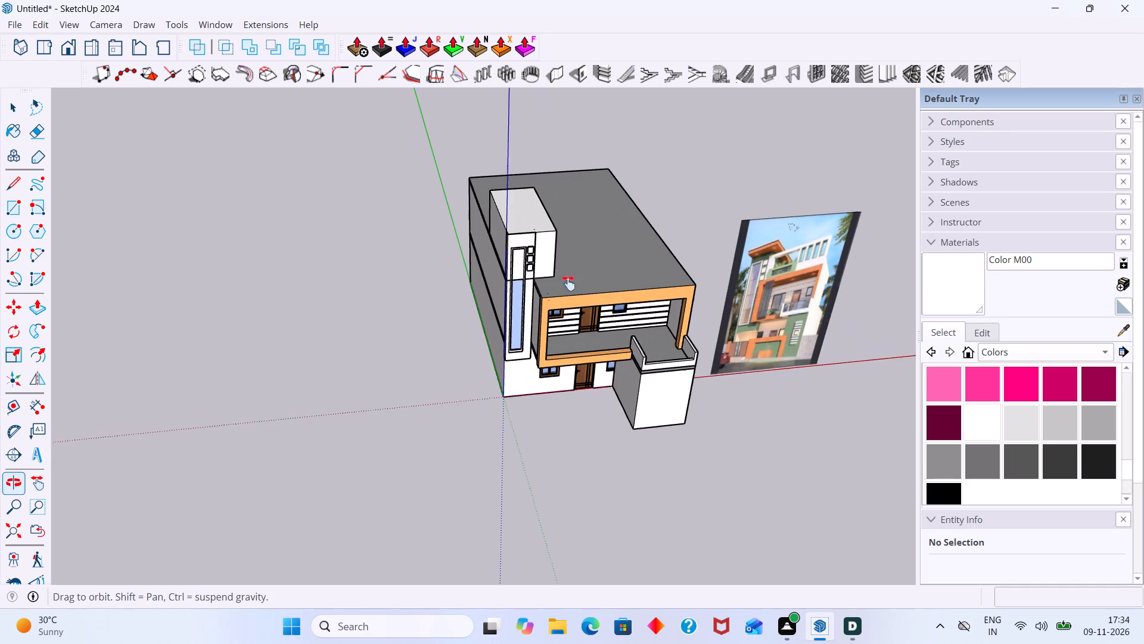
{"action": "middle_click_drag", "start_coordinate": [568, 283], "coordinate": [479, 268], "text": "shift"}
{"action": "scroll", "coordinate": [670, 238], "scroll_direction": "up", "scroll_amount": 17}
{"action": "scroll", "coordinate": [691, 245], "scroll_direction": "down", "scroll_amount": 4}
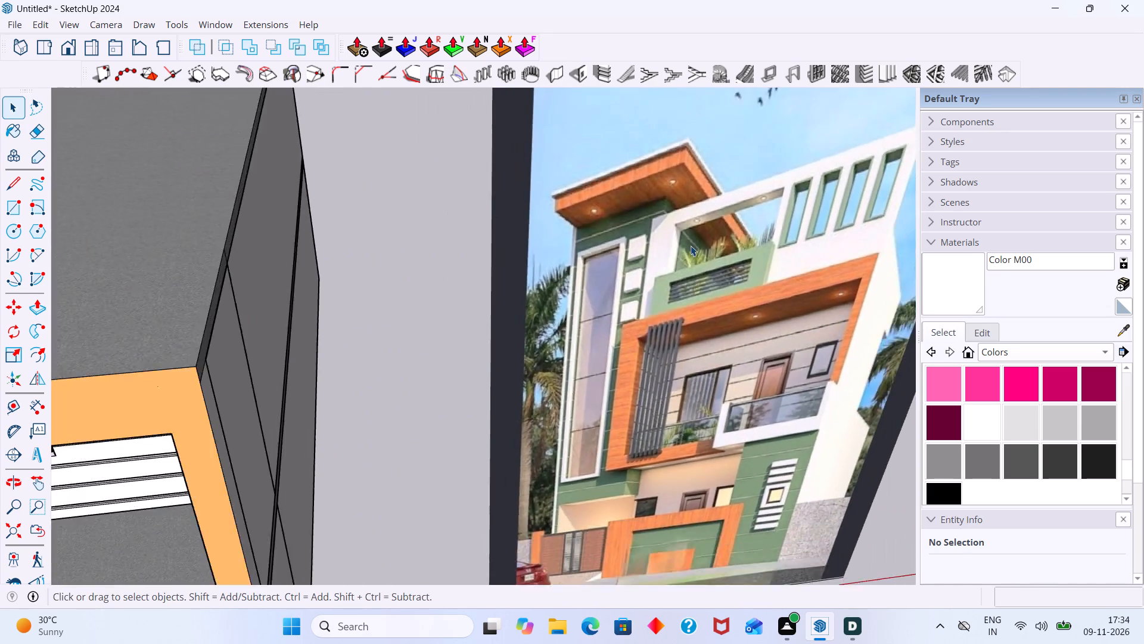
{"action": "scroll", "coordinate": [691, 246], "scroll_direction": "down", "scroll_amount": 6}
{"action": "middle_click_drag", "start_coordinate": [708, 277], "coordinate": [681, 215]}
{"action": "scroll", "coordinate": [598, 287], "scroll_direction": "down", "scroll_amount": 2}
{"action": "middle_click_drag", "start_coordinate": [563, 301], "coordinate": [642, 252], "text": "shift"}
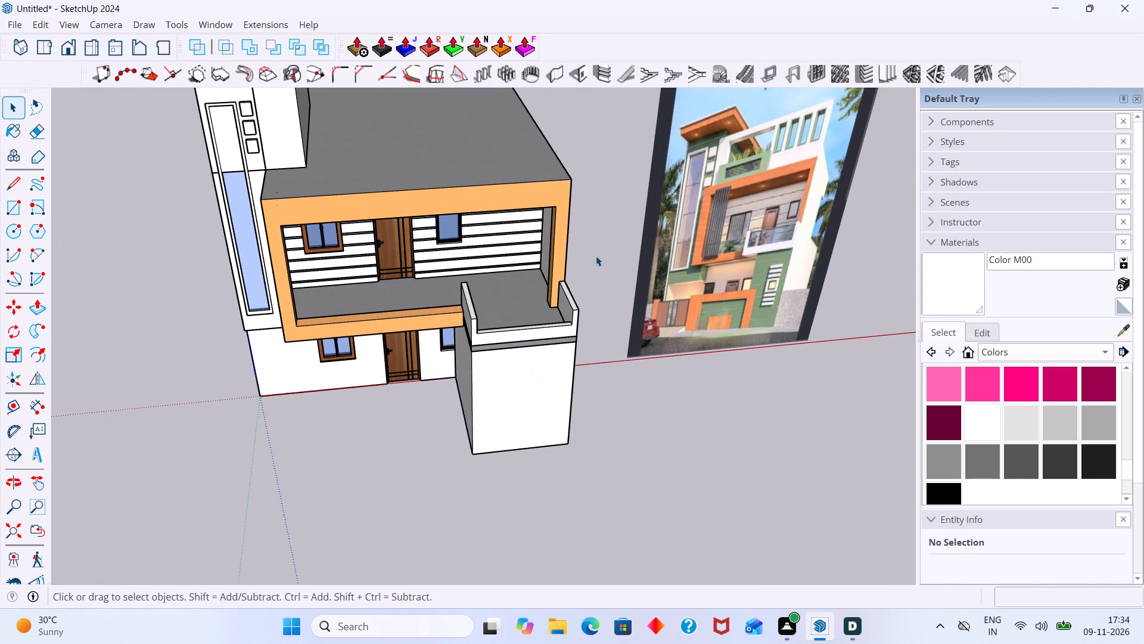
{"action": "scroll", "coordinate": [344, 324], "scroll_direction": "up", "scroll_amount": 2}
{"action": "middle_click_drag", "start_coordinate": [332, 333], "coordinate": [327, 331]}
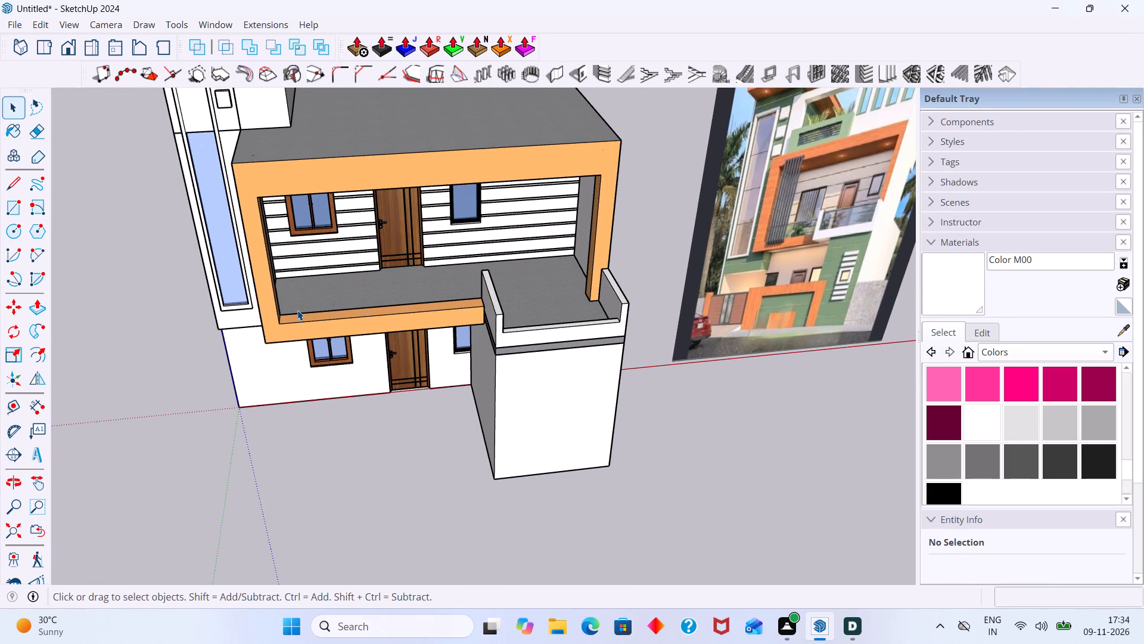
{"action": "middle_click_drag", "start_coordinate": [285, 310], "coordinate": [251, 324]}
{"action": "middle_click_drag", "start_coordinate": [279, 318], "coordinate": [383, 311]}
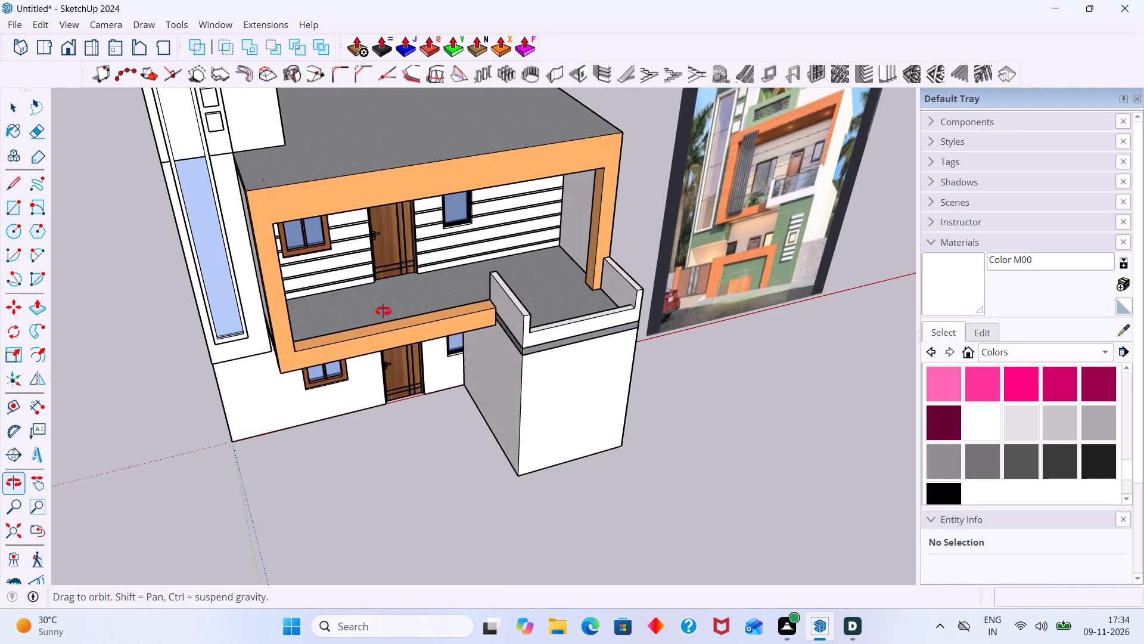
{"action": "middle_click_drag", "start_coordinate": [383, 311], "coordinate": [387, 311]}
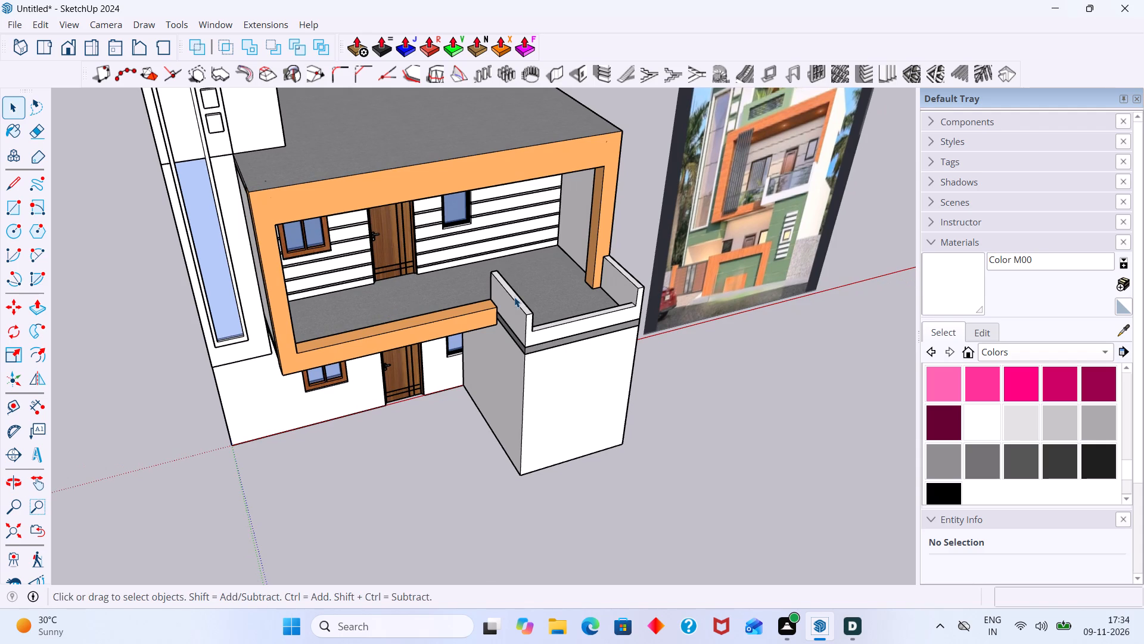
{"action": "scroll", "coordinate": [515, 297], "scroll_direction": "up", "scroll_amount": 5}
{"action": "middle_click_drag", "start_coordinate": [643, 340], "coordinate": [626, 339]}
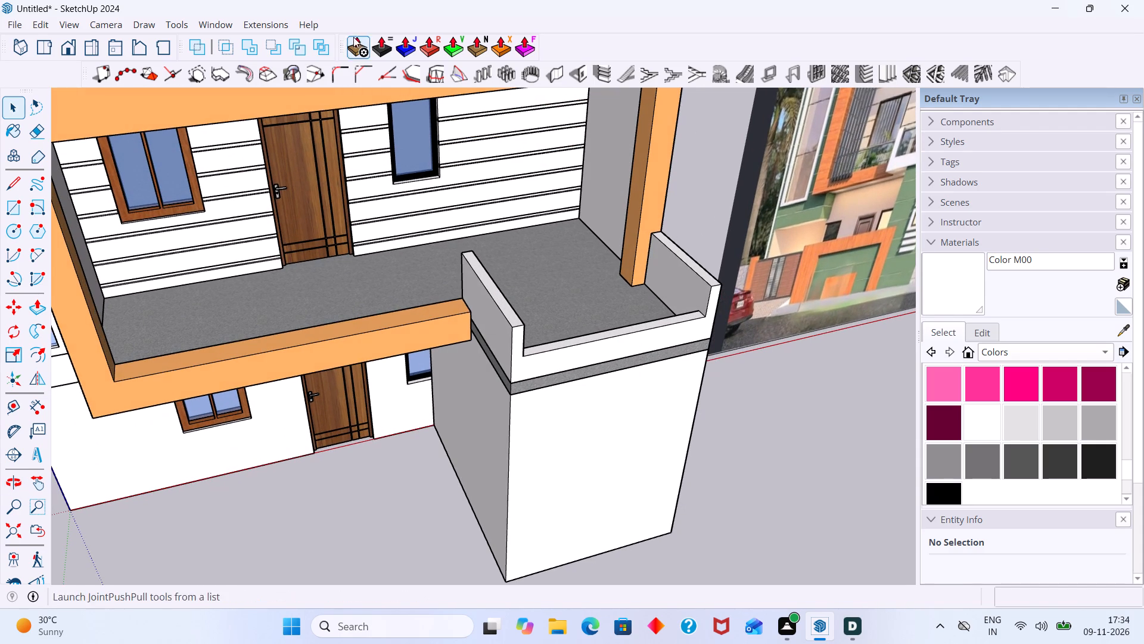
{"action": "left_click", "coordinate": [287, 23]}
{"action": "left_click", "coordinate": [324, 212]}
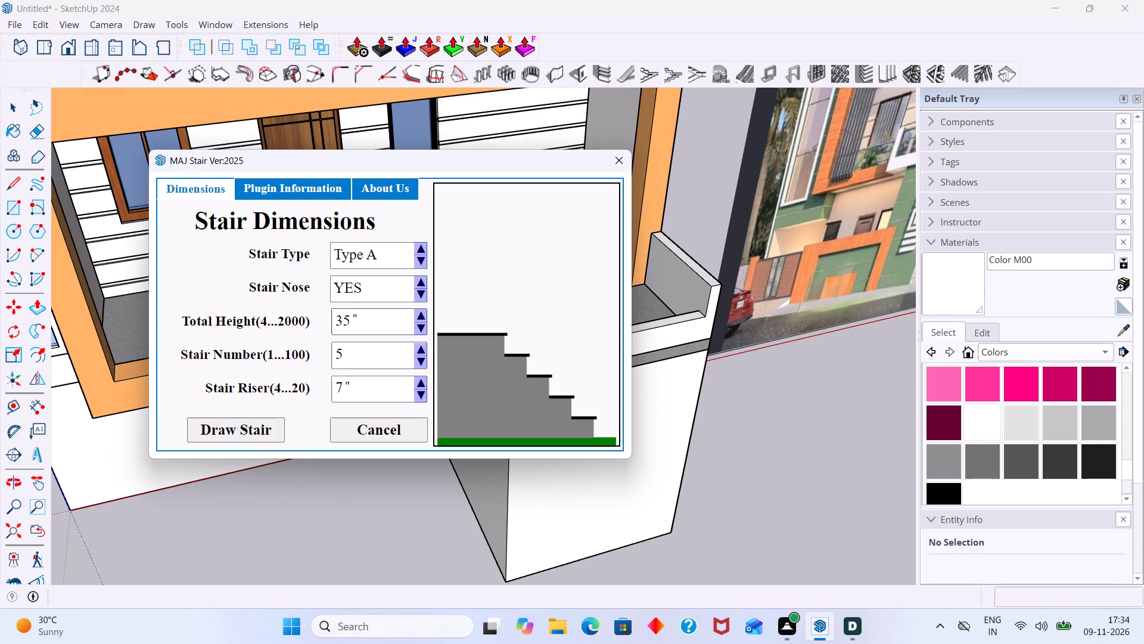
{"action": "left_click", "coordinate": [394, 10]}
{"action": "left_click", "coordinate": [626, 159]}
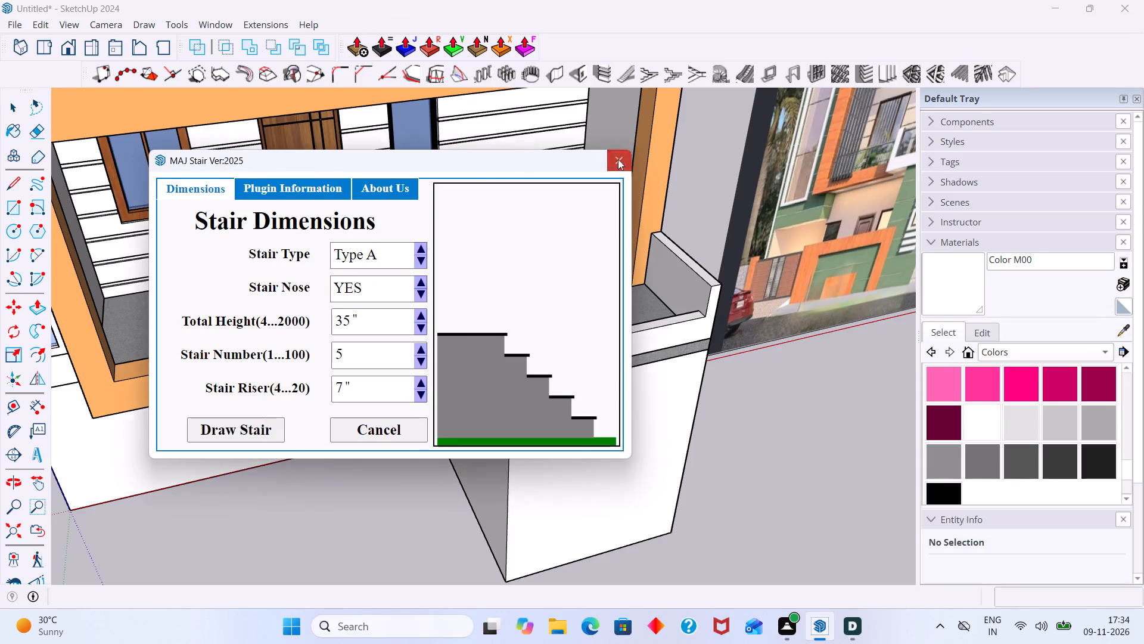
Start a MajRail railing and place its first pole atop the projecting balcony's low front wall, at the end nearest the orange frame's lower beam.
{"action": "left_click", "coordinate": [277, 18]}
{"action": "double_click", "coordinate": [281, 27]}
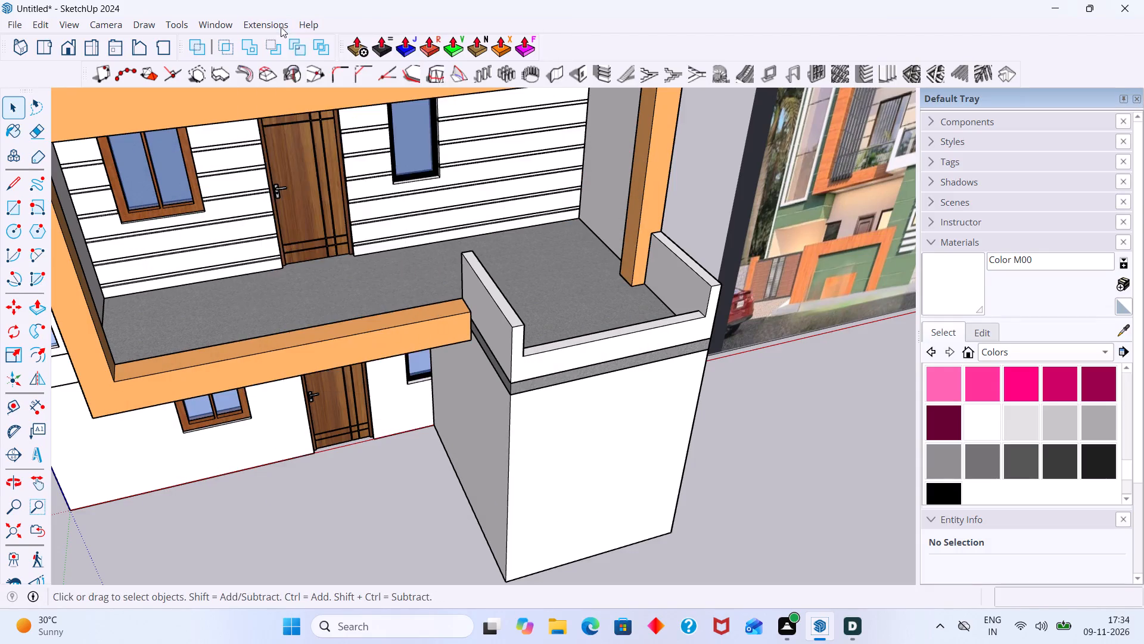
{"action": "double_click", "coordinate": [278, 31]}
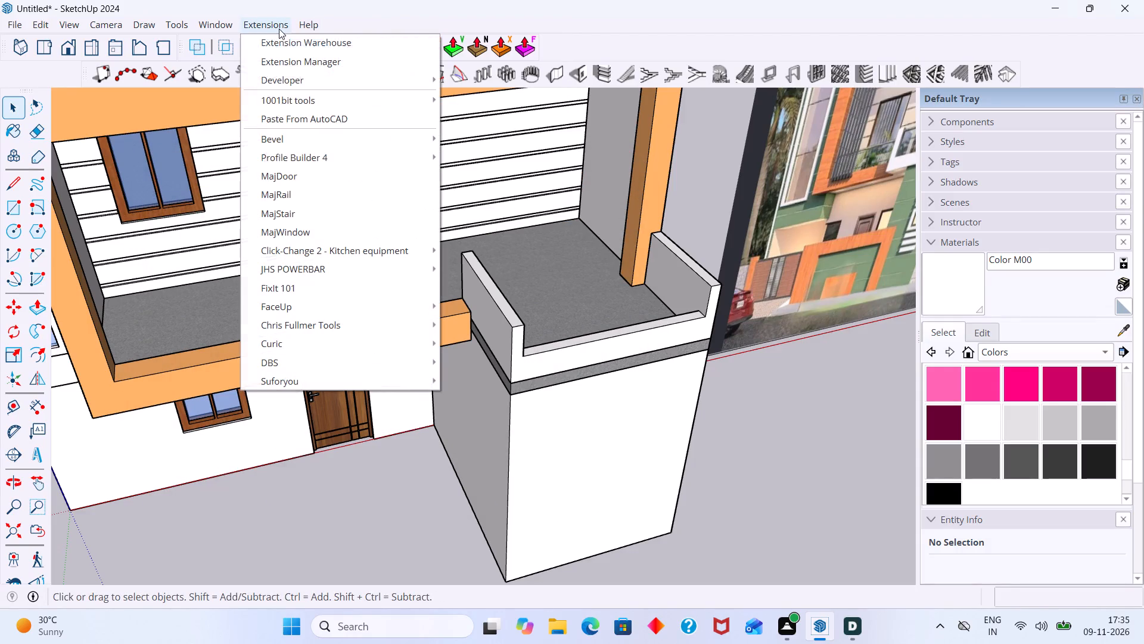
{"action": "left_click", "coordinate": [287, 194]}
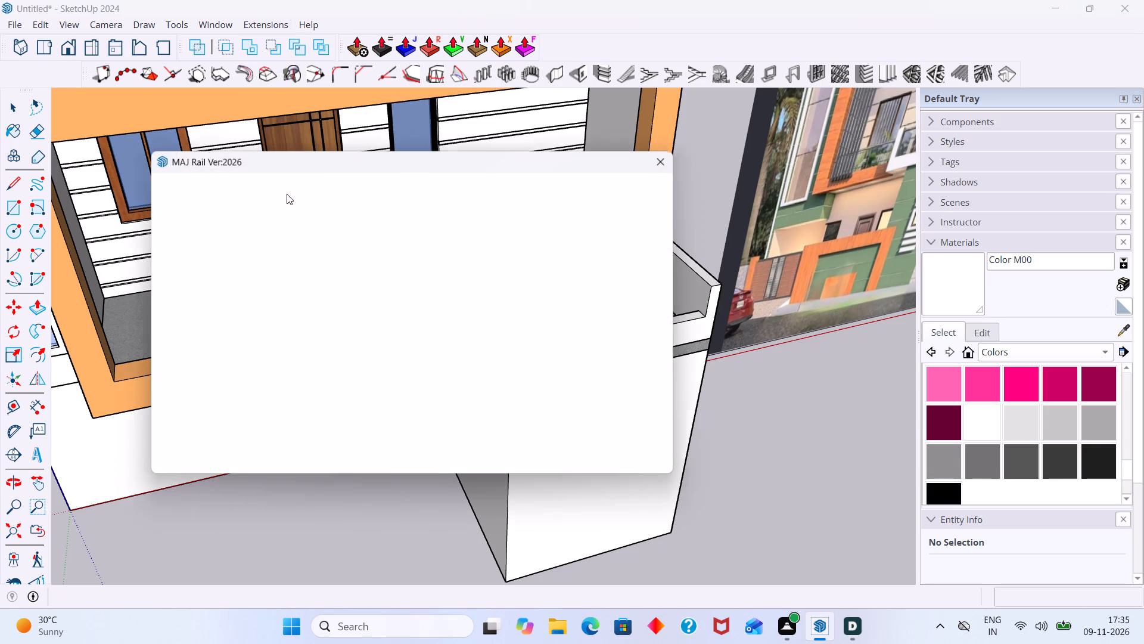
{"action": "left_click", "coordinate": [260, 432]}
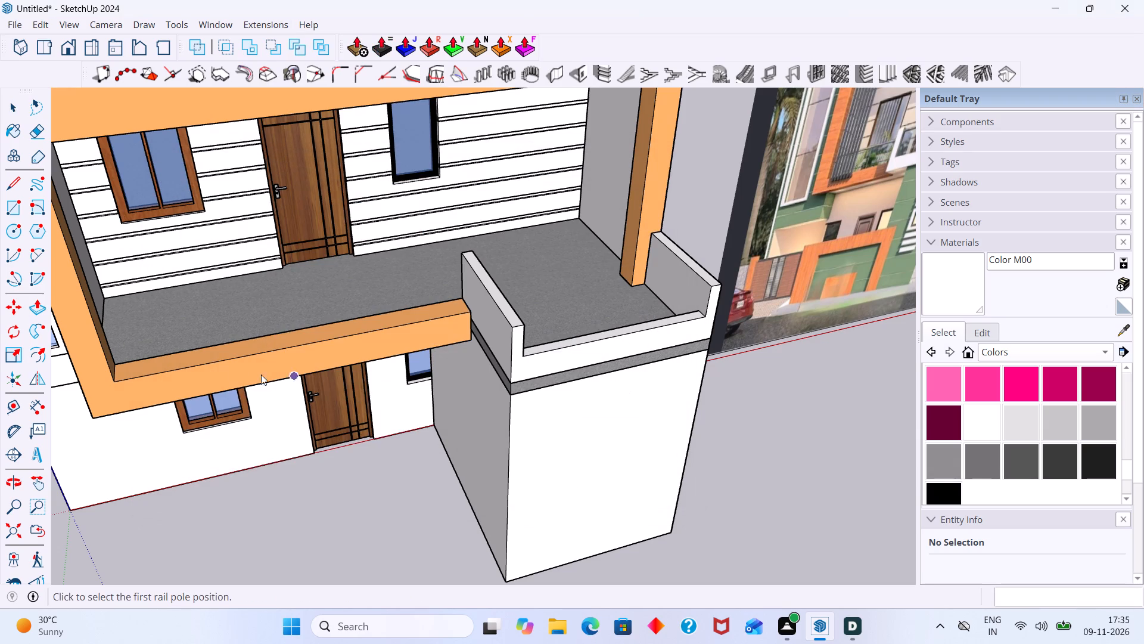
{"action": "middle_click_drag", "start_coordinate": [129, 349], "coordinate": [89, 388]}
{"action": "middle_click_drag", "start_coordinate": [436, 362], "coordinate": [369, 354]}
{"action": "scroll", "coordinate": [519, 386], "scroll_direction": "up", "scroll_amount": 4}
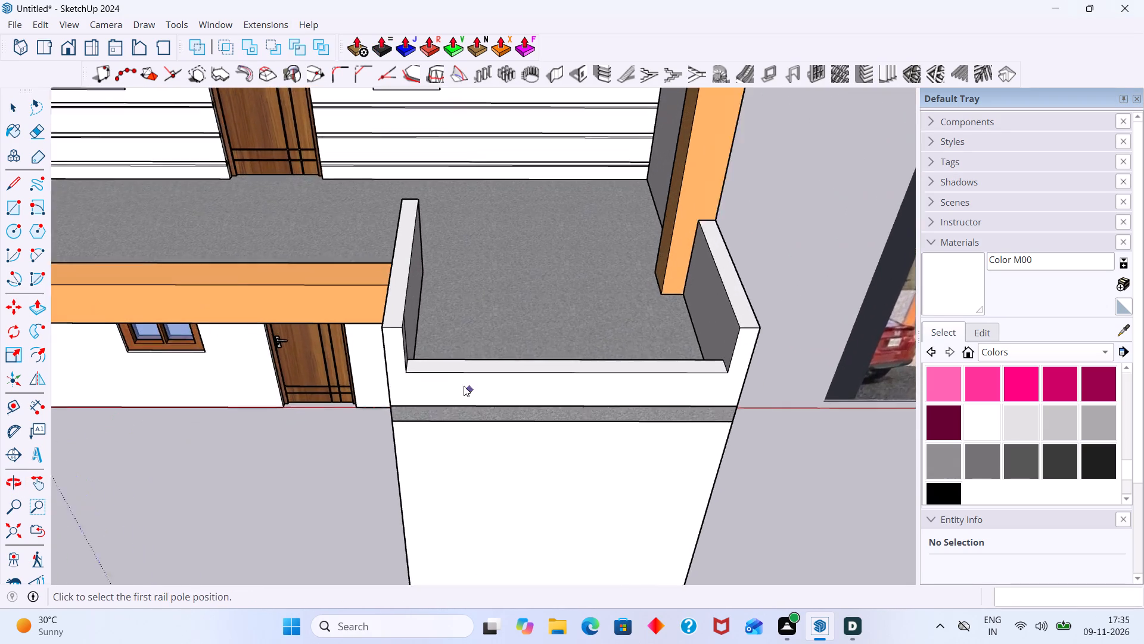
{"action": "scroll", "coordinate": [464, 386], "scroll_direction": "up", "scroll_amount": 1}
{"action": "middle_click_drag", "start_coordinate": [458, 384], "coordinate": [326, 379]}
{"action": "scroll", "coordinate": [300, 326], "scroll_direction": "up", "scroll_amount": 3}
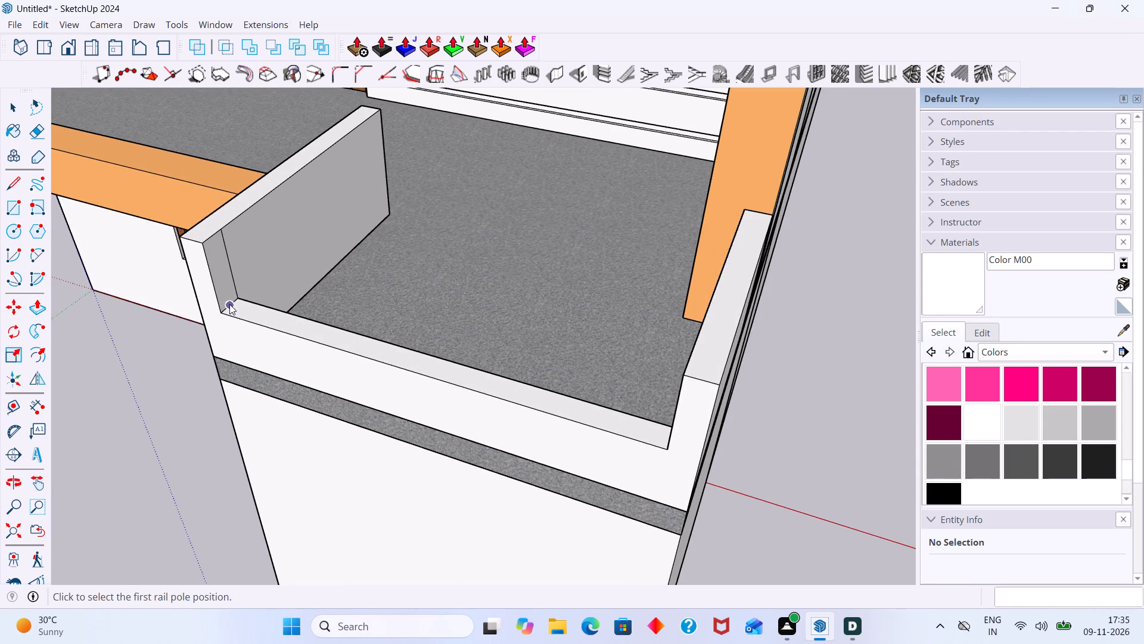
{"action": "scroll", "coordinate": [230, 305], "scroll_direction": "up", "scroll_amount": 5}
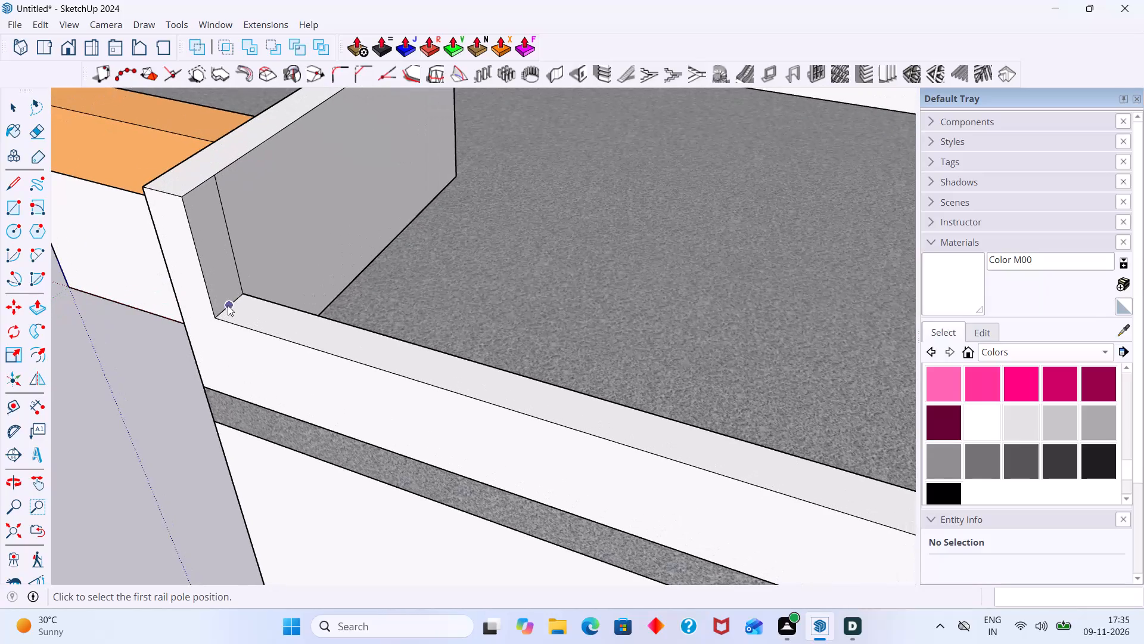
{"action": "left_click", "coordinate": [227, 305]}
Set the second rail pole about halfway along the balcony's low front wall, about 3' 4 3/4" from the first pole.
{"action": "scroll", "coordinate": [344, 356], "scroll_direction": "down", "scroll_amount": 7}
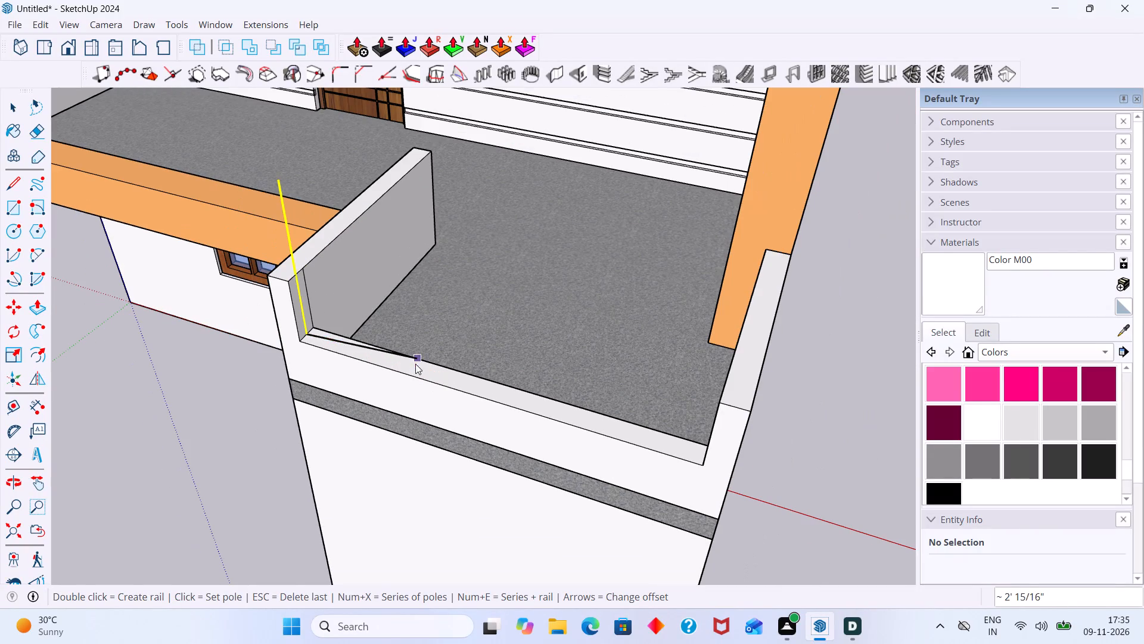
{"action": "scroll", "coordinate": [408, 369], "scroll_direction": "down", "scroll_amount": 11}
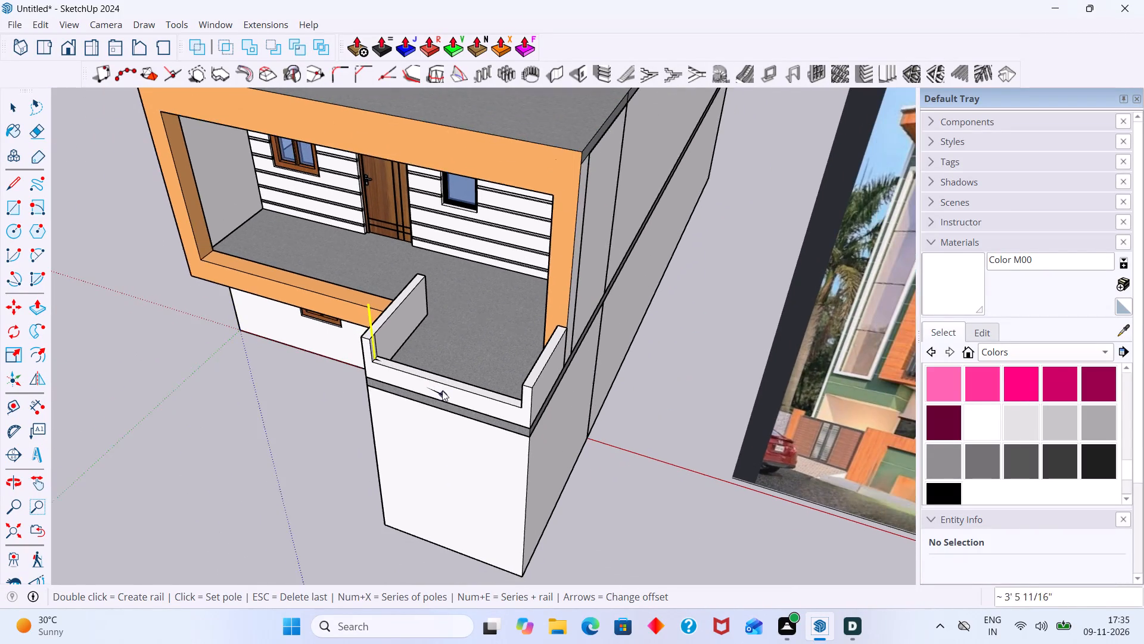
{"action": "scroll", "coordinate": [442, 391], "scroll_direction": "down", "scroll_amount": 1}
{"action": "middle_click_drag", "start_coordinate": [442, 389], "coordinate": [487, 383]}
{"action": "scroll", "coordinate": [487, 382], "scroll_direction": "down", "scroll_amount": 5}
{"action": "scroll", "coordinate": [477, 381], "scroll_direction": "up", "scroll_amount": 2}
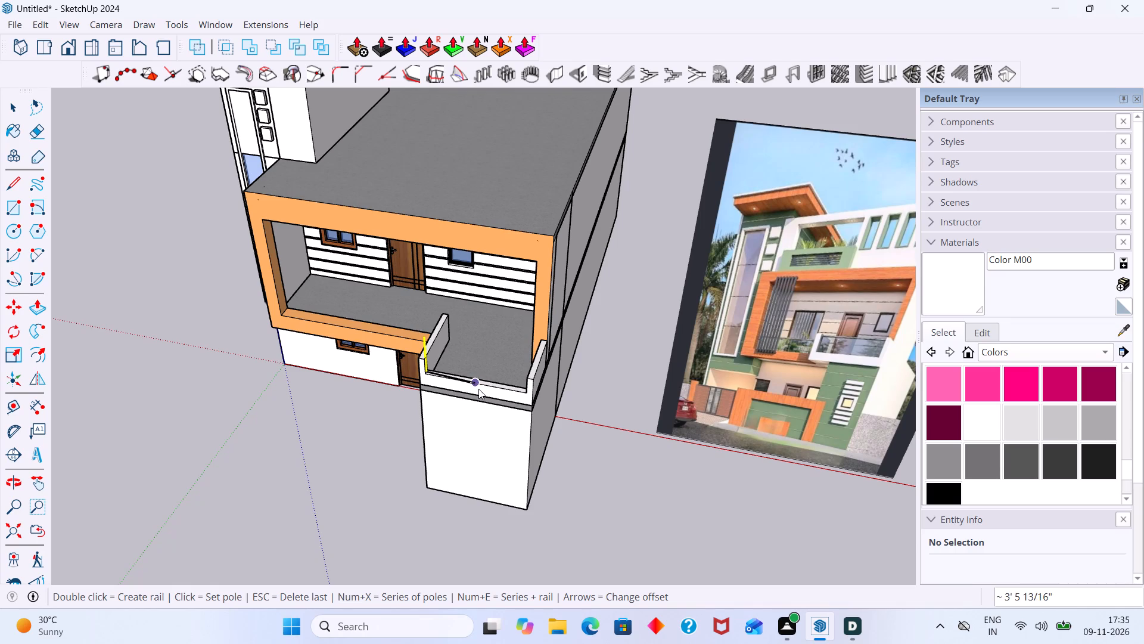
{"action": "scroll", "coordinate": [478, 388], "scroll_direction": "up", "scroll_amount": 9}
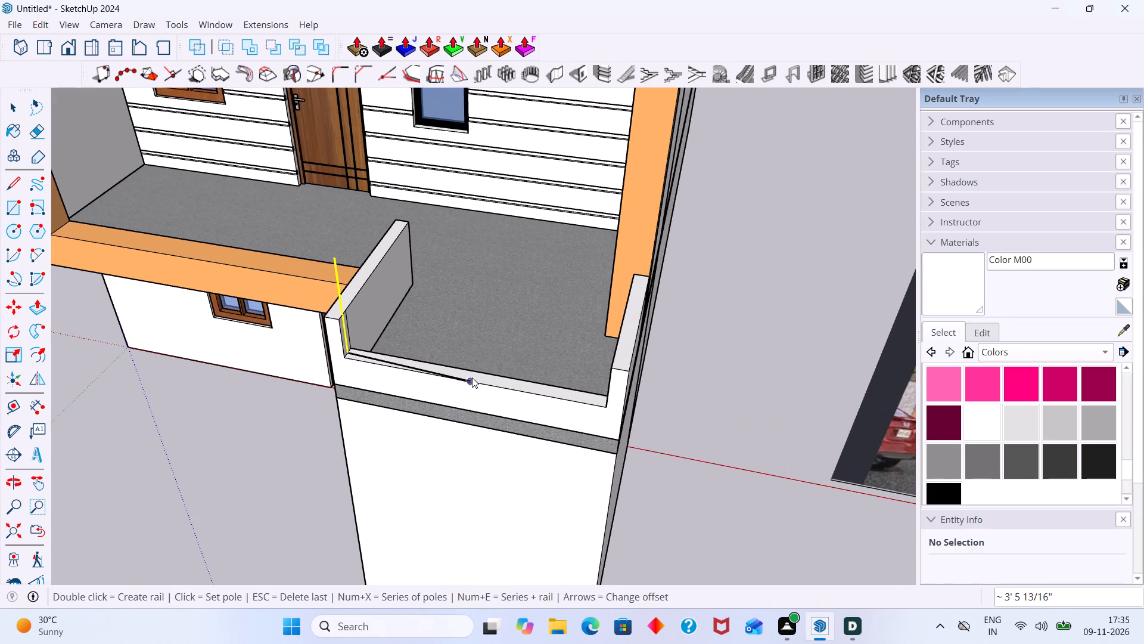
{"action": "scroll", "coordinate": [467, 378], "scroll_direction": "up", "scroll_amount": 5}
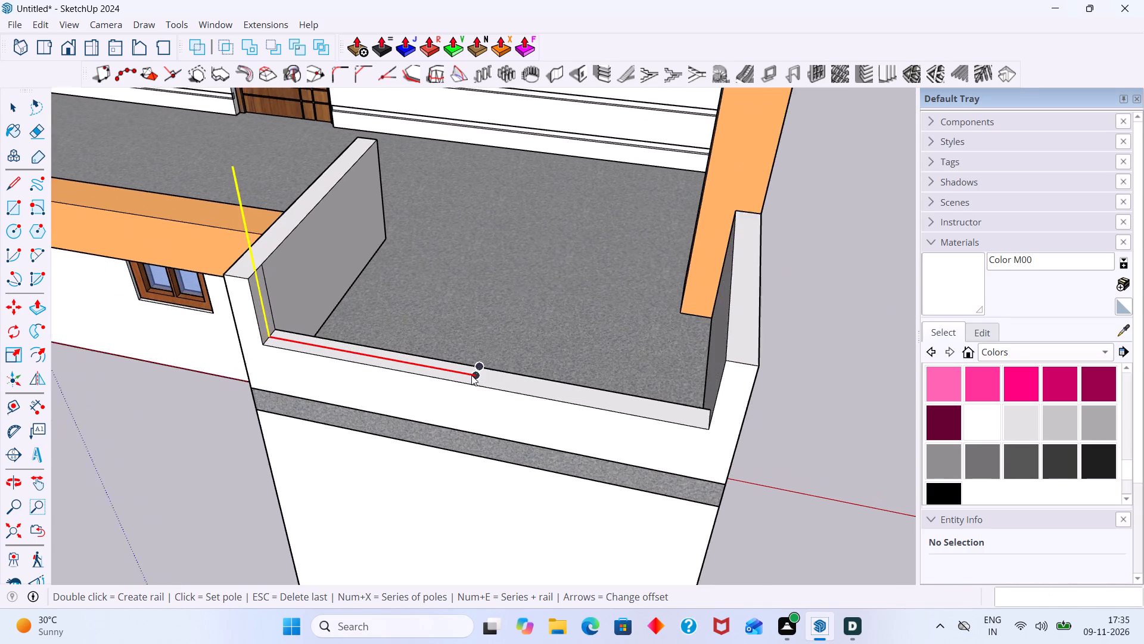
{"action": "scroll", "coordinate": [471, 375], "scroll_direction": "up", "scroll_amount": 7}
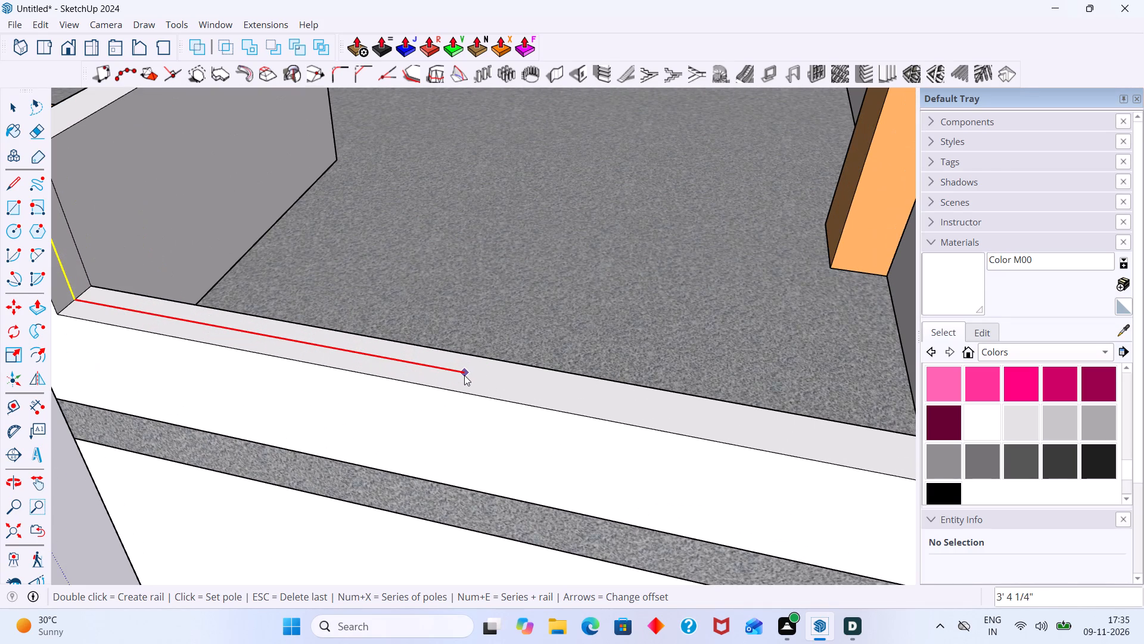
{"action": "left_click", "coordinate": [470, 375]}
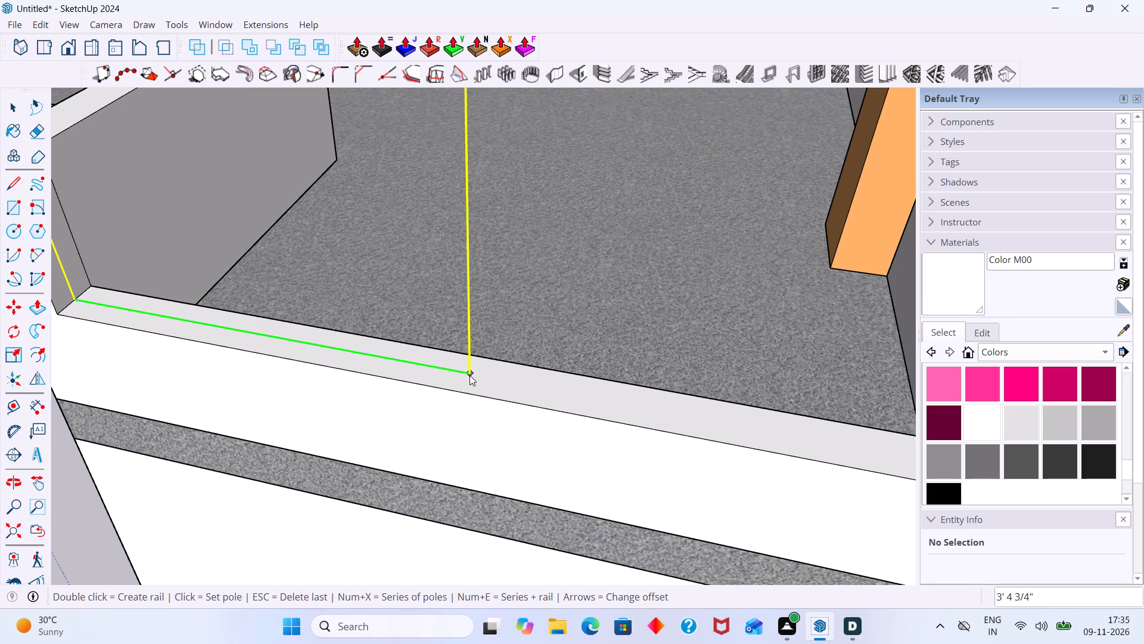
Set the last pole at the far end of the low front wall and create the glass-panel railing through all three poles.
{"action": "scroll", "coordinate": [531, 392], "scroll_direction": "down", "scroll_amount": 6}
{"action": "middle_click_drag", "start_coordinate": [623, 429], "coordinate": [757, 416]}
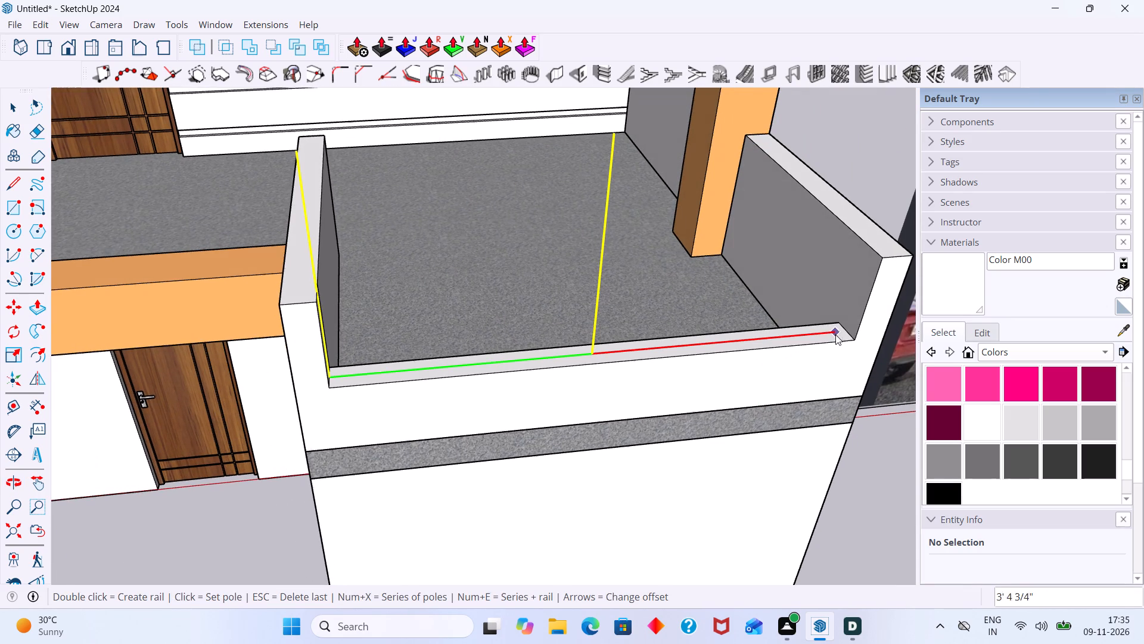
{"action": "scroll", "coordinate": [836, 332], "scroll_direction": "up", "scroll_amount": 2}
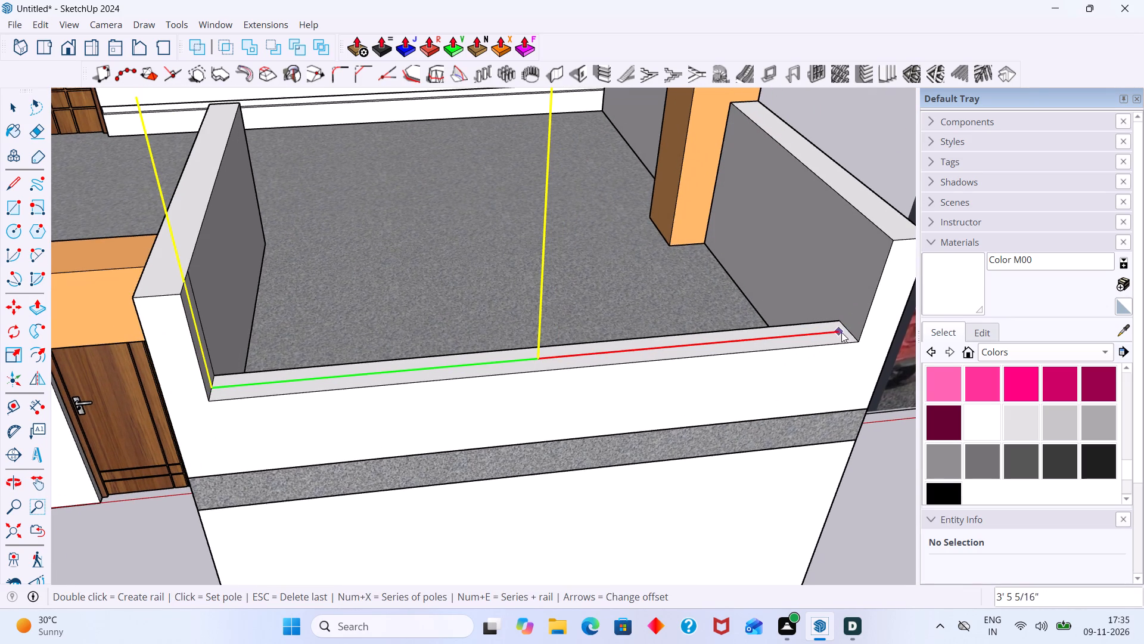
{"action": "triple_click", "coordinate": [845, 332]}
{"action": "scroll", "coordinate": [840, 335], "scroll_direction": "down", "scroll_amount": 4}
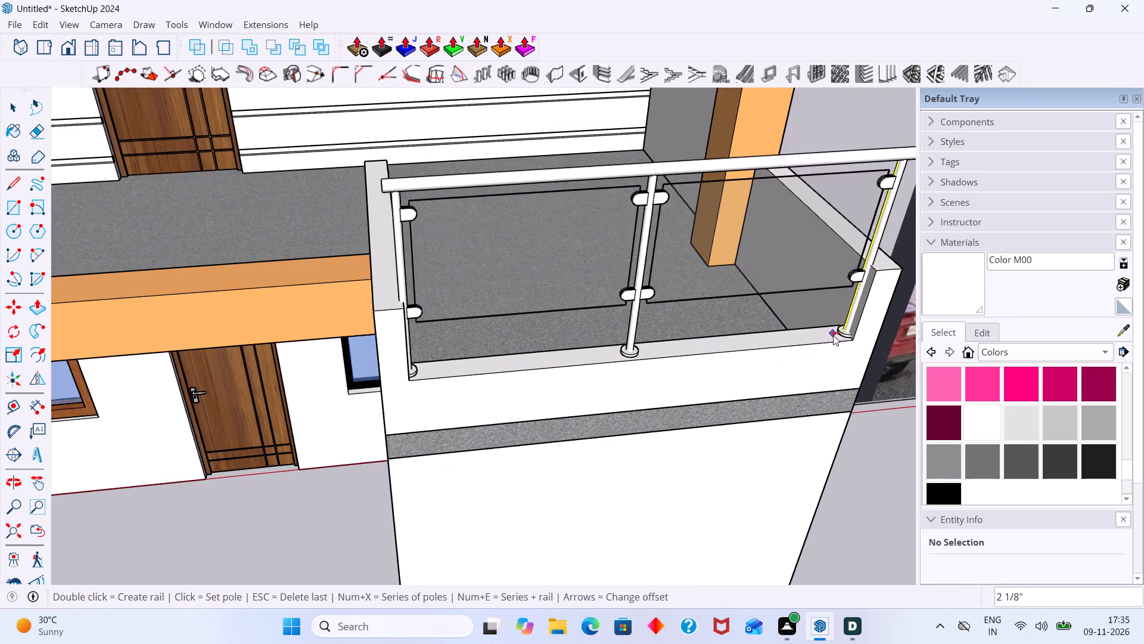
{"action": "scroll", "coordinate": [833, 335], "scroll_direction": "down", "scroll_amount": 5}
{"action": "key", "text": "space"}
{"action": "scroll", "coordinate": [836, 299], "scroll_direction": "down", "scroll_amount": 4}
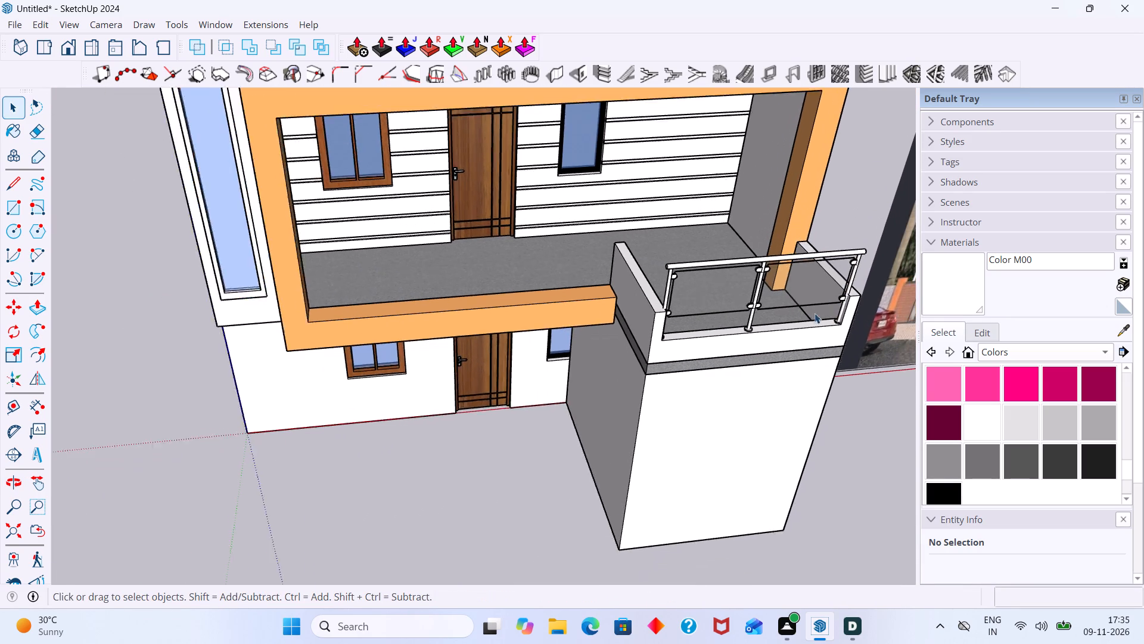
{"action": "scroll", "coordinate": [815, 313], "scroll_direction": "down", "scroll_amount": 5}
{"action": "middle_click_drag", "start_coordinate": [705, 338], "coordinate": [388, 306], "text": "shift"}
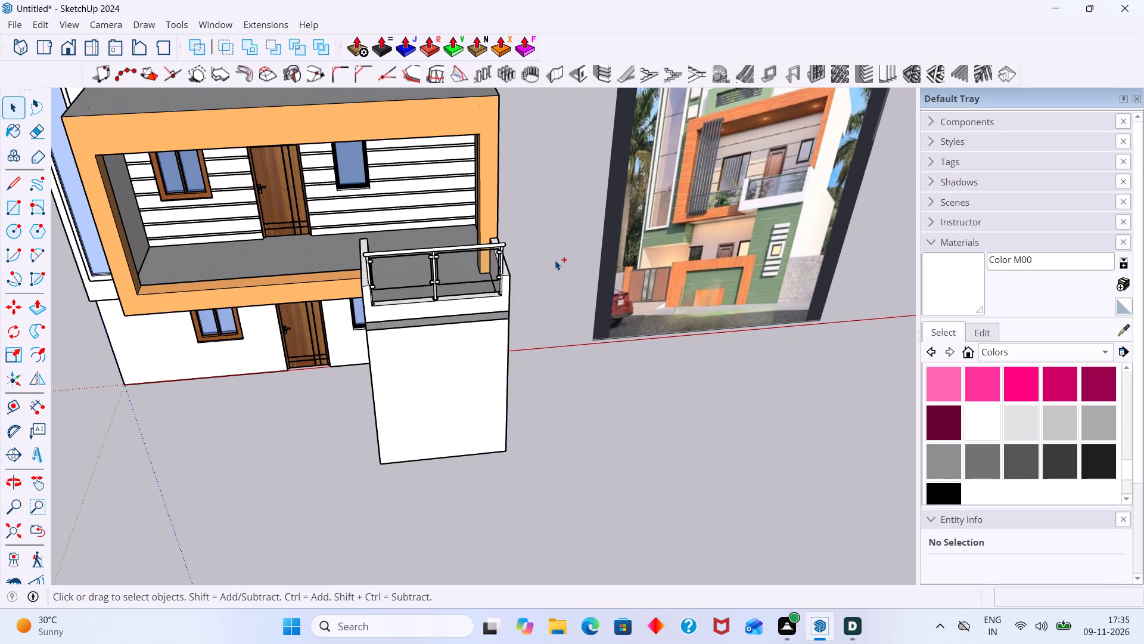
Undo the glass-panel railing created on the projecting balcony's low front wall.
{"action": "key", "text": "ctrl+z"}
{"action": "scroll", "coordinate": [391, 313], "scroll_direction": "up", "scroll_amount": 6}
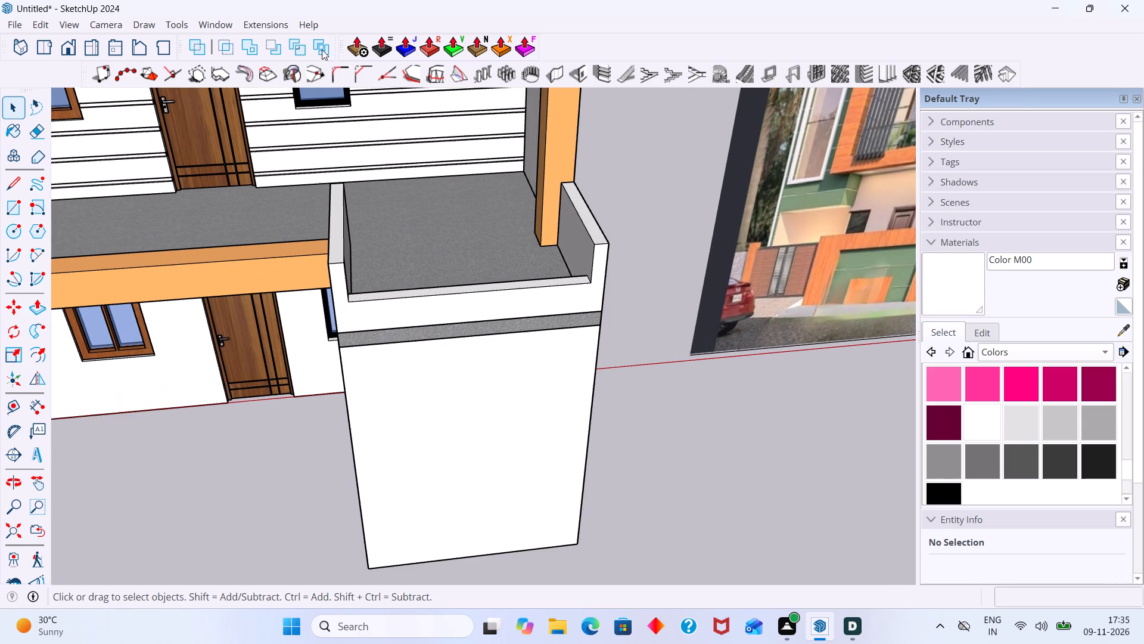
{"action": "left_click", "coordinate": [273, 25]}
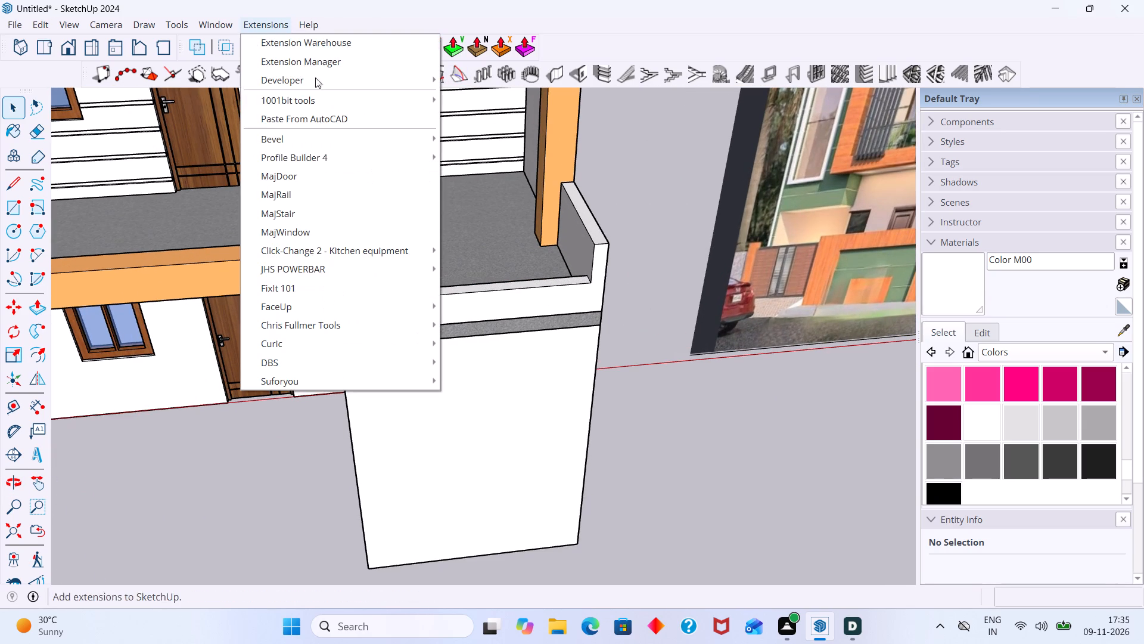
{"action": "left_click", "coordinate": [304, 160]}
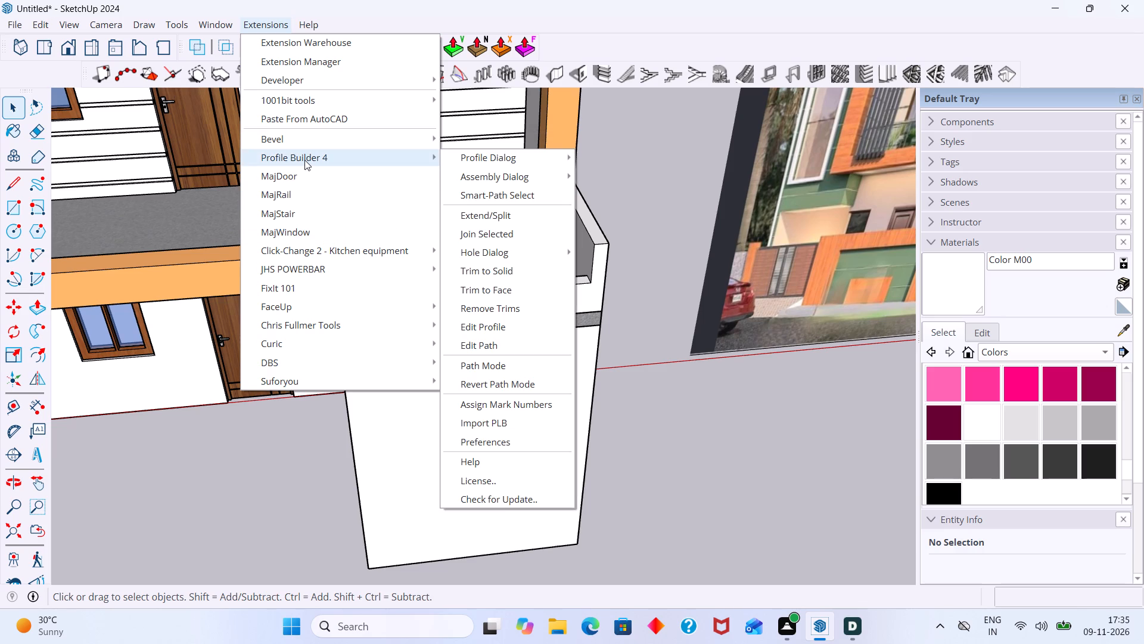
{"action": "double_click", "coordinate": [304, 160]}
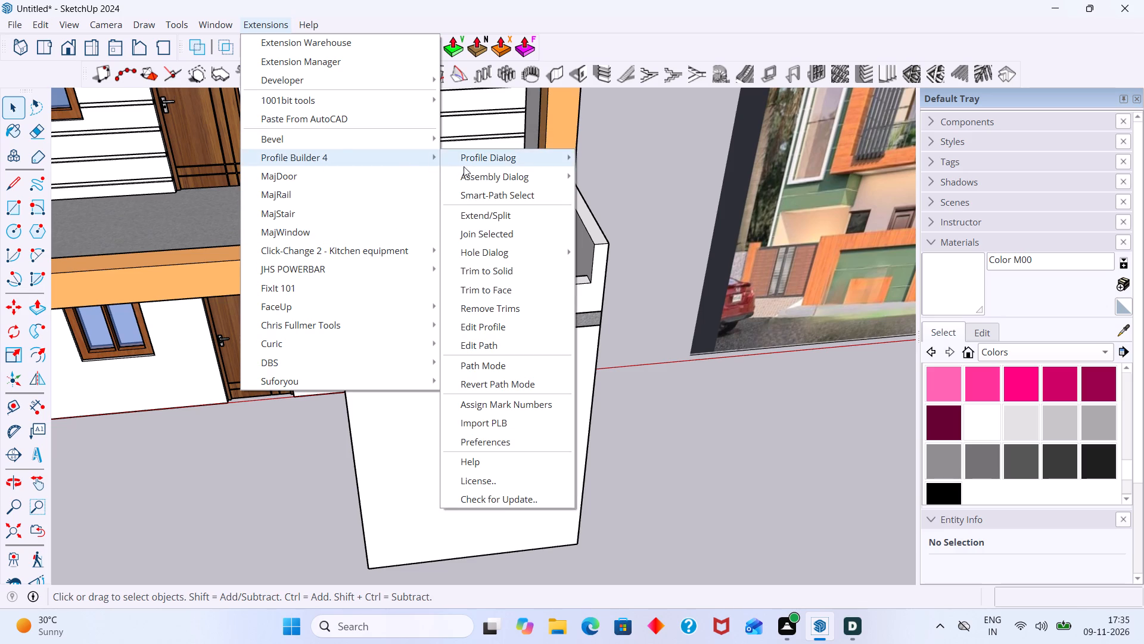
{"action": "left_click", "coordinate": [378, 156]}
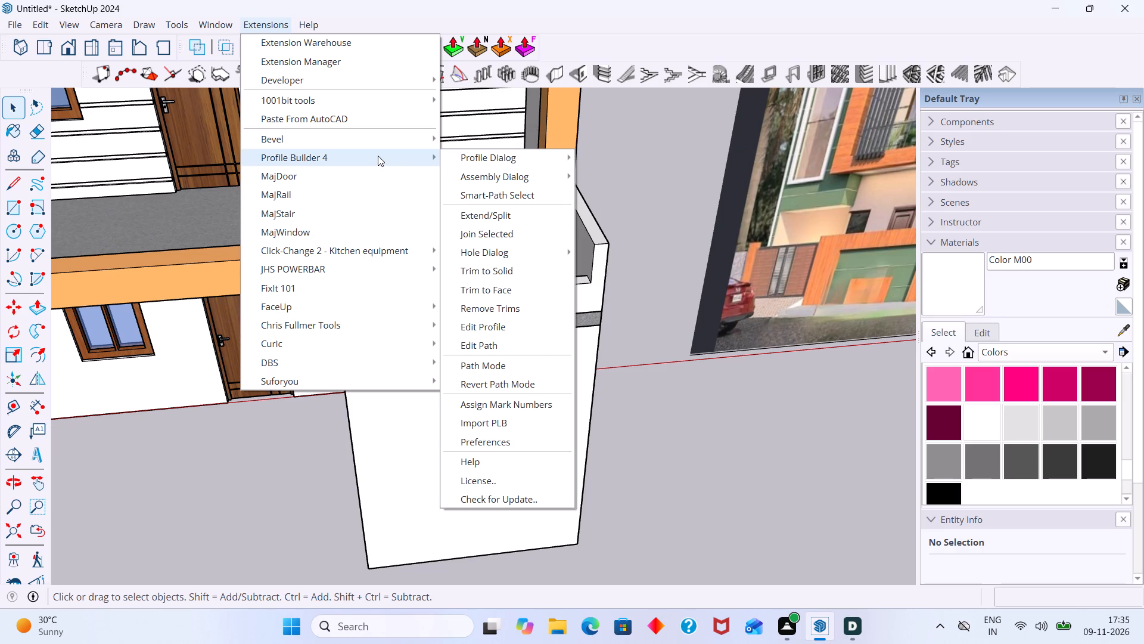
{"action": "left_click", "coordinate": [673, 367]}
Display the Profile Builder 4 tools and open the Assembly Dialog.
{"action": "right_click", "coordinate": [673, 54]}
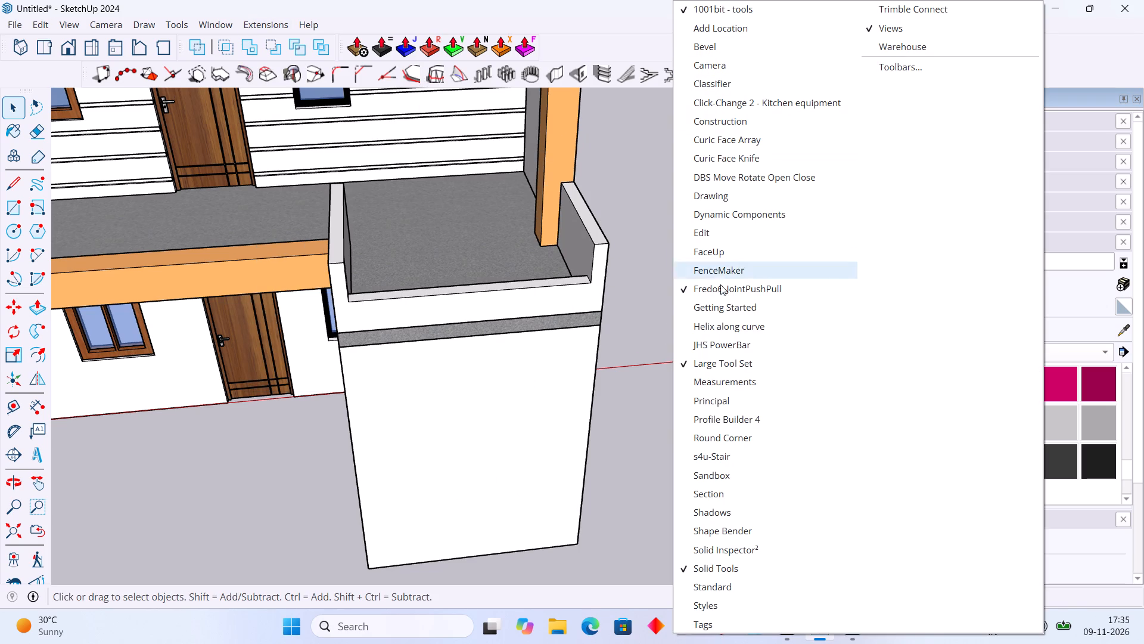
{"action": "left_click", "coordinate": [736, 416]}
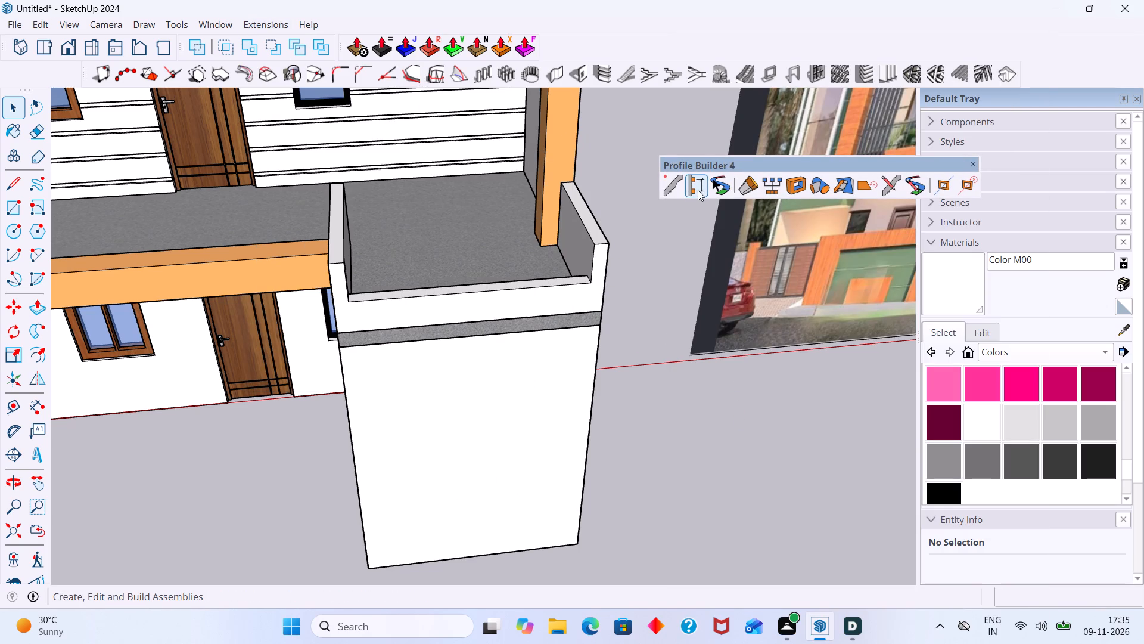
{"action": "left_click", "coordinate": [698, 190]}
{"action": "left_click", "coordinate": [697, 190]}
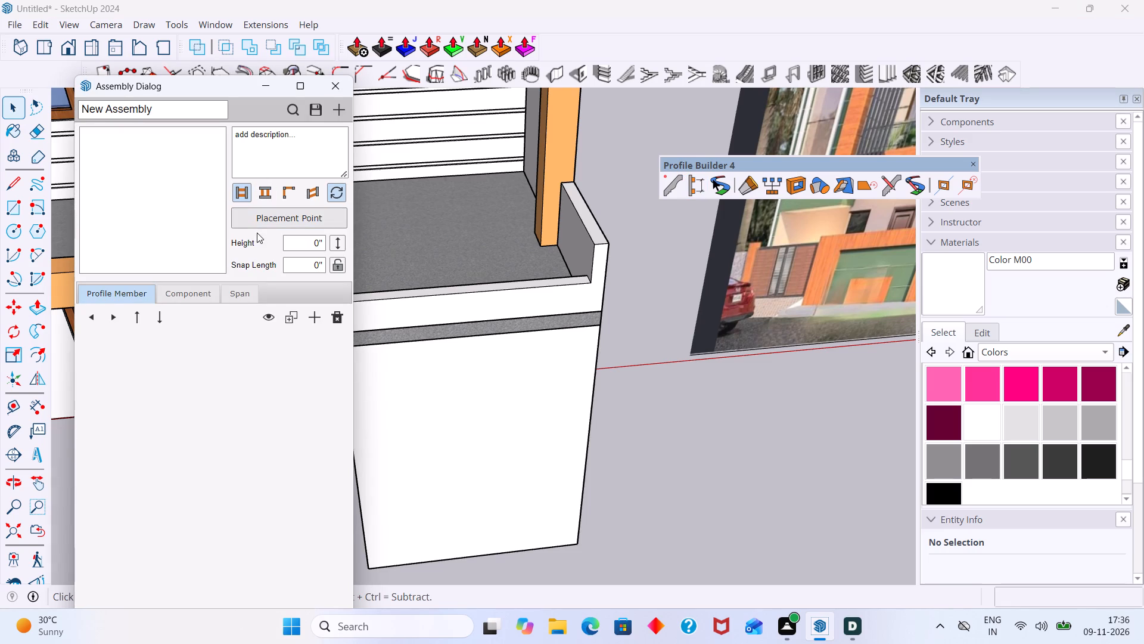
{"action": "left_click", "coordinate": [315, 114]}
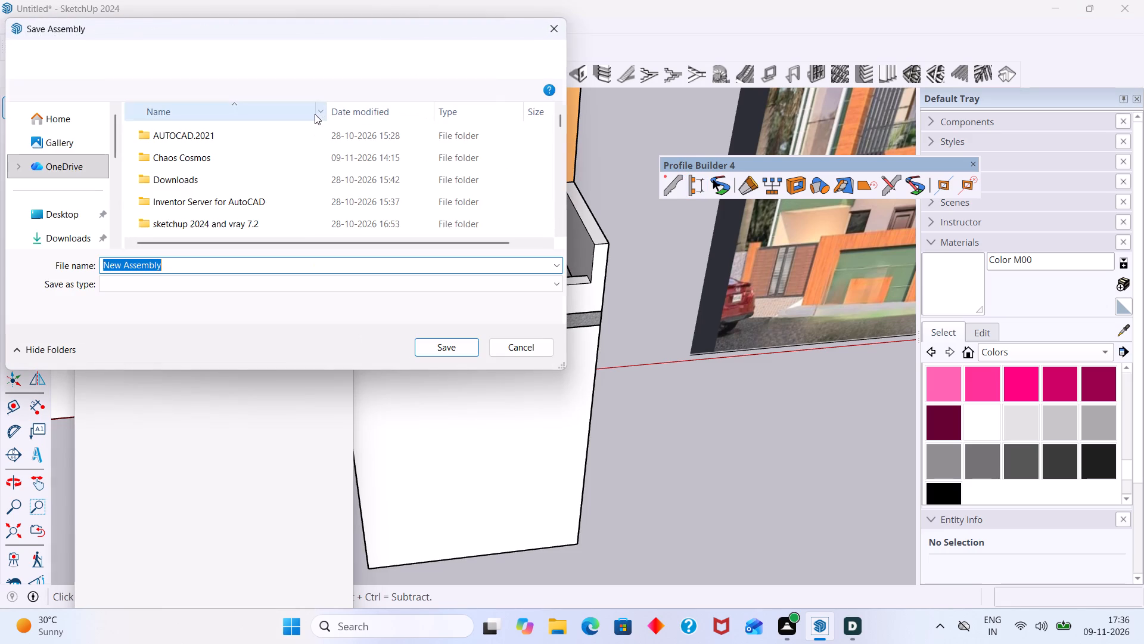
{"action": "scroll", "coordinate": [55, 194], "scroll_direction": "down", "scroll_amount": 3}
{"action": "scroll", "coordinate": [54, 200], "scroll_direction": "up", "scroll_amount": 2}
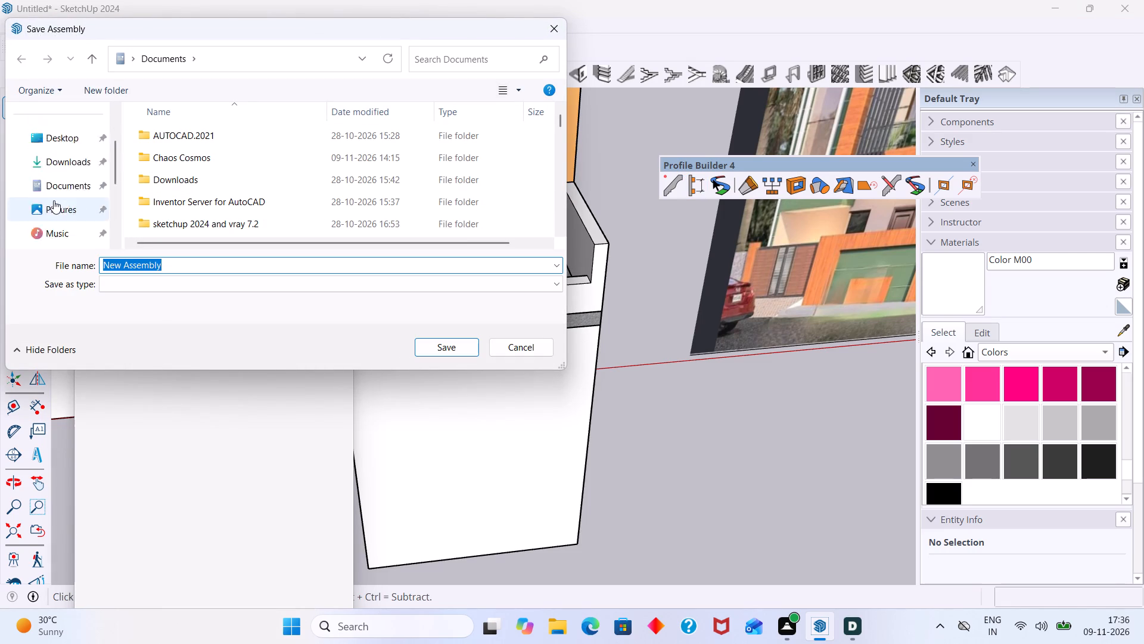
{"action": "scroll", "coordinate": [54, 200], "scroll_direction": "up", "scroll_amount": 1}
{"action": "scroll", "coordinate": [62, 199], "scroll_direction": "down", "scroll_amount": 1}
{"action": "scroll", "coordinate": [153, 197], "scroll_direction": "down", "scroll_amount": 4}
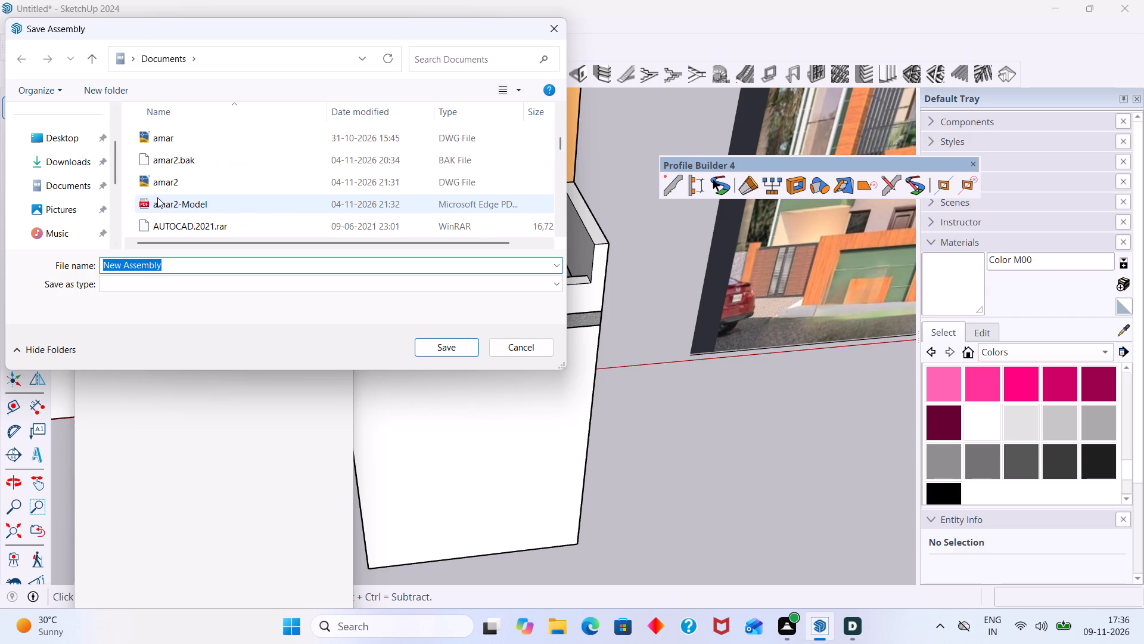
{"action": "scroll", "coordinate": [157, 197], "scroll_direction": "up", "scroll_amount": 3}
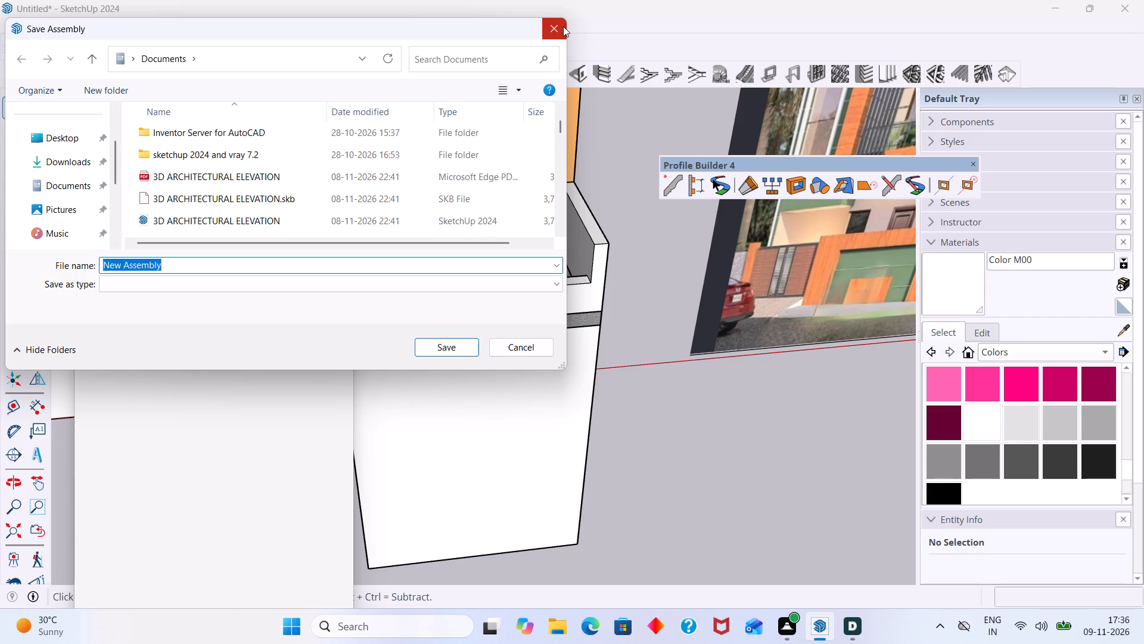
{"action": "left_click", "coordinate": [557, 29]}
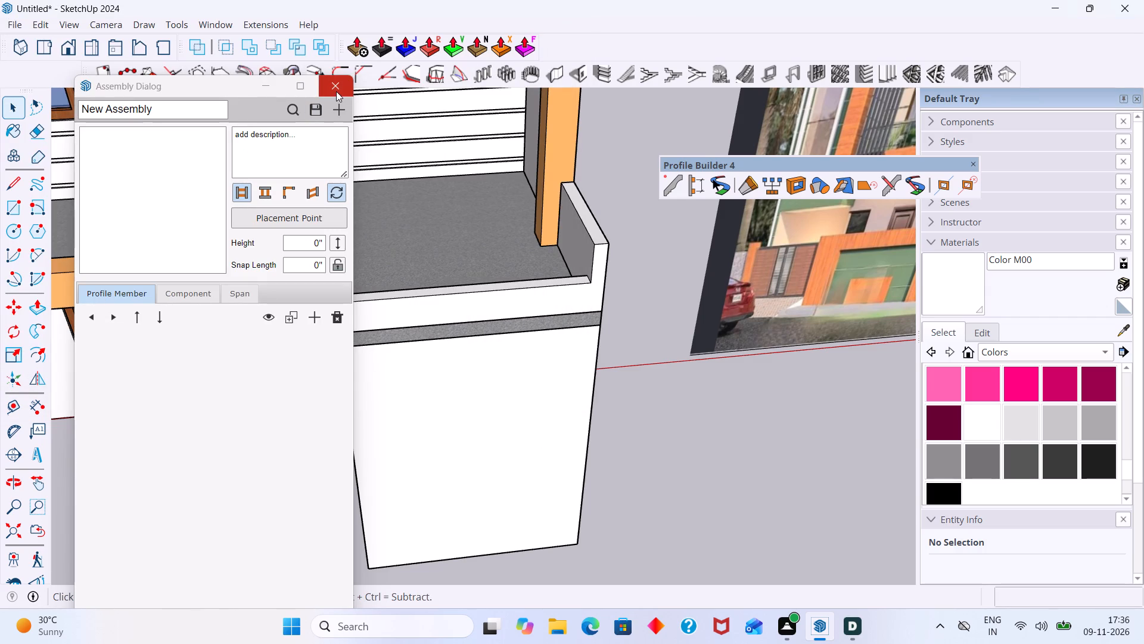
Search the Profile Builder assembly library for "gl" and load the Simple Glass Railing assembly.
{"action": "left_click", "coordinate": [292, 110]}
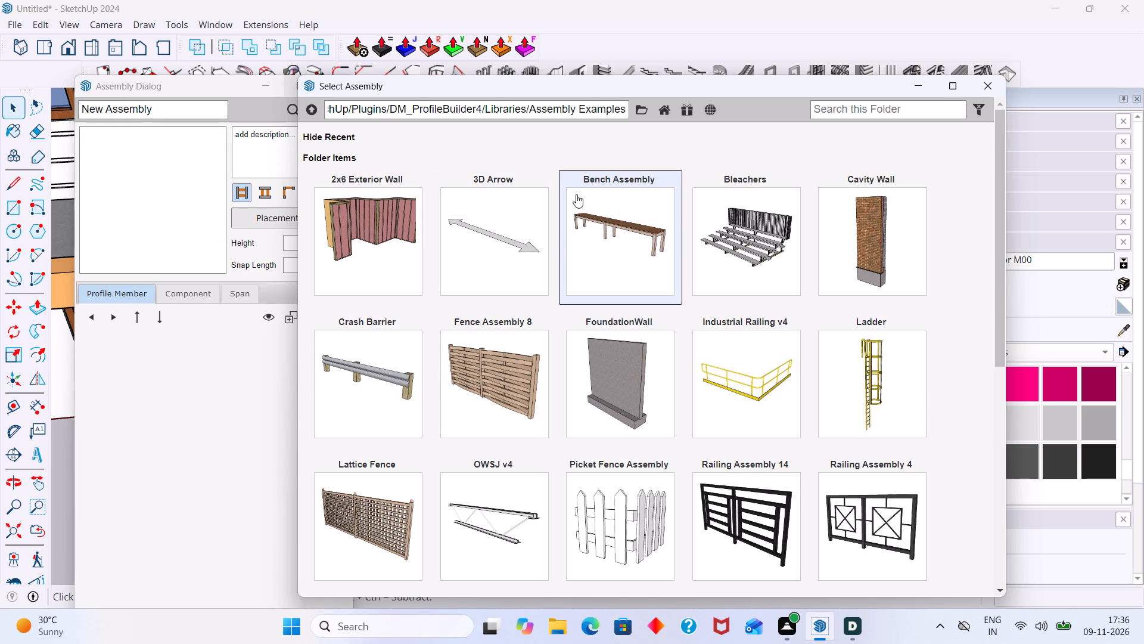
{"action": "left_click", "coordinate": [850, 114]}
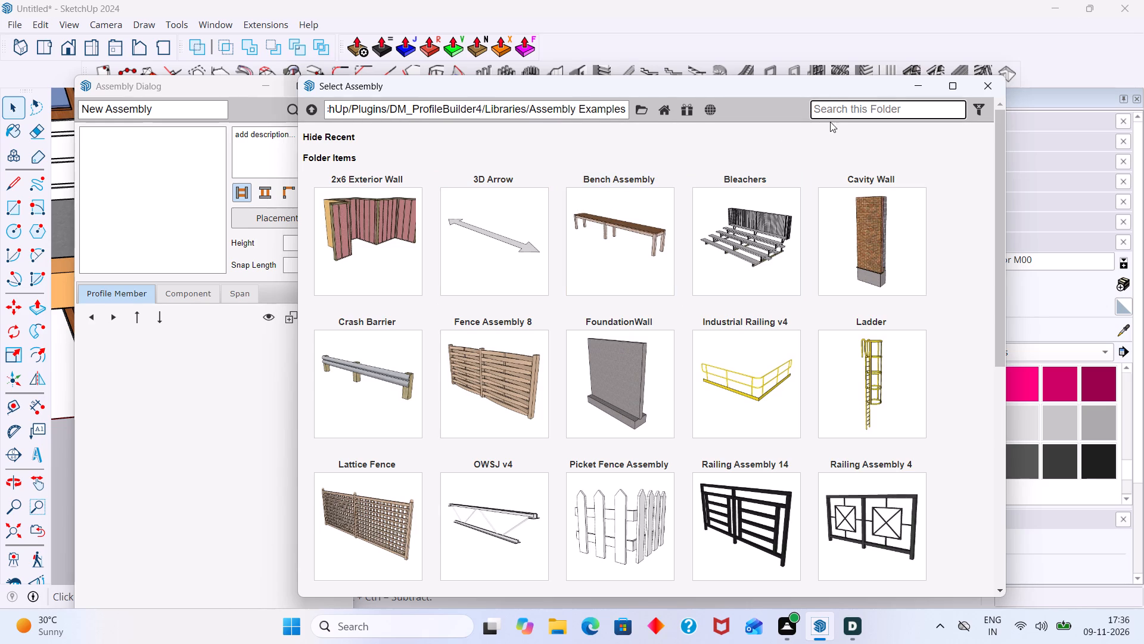
{"action": "key", "text": "g"}
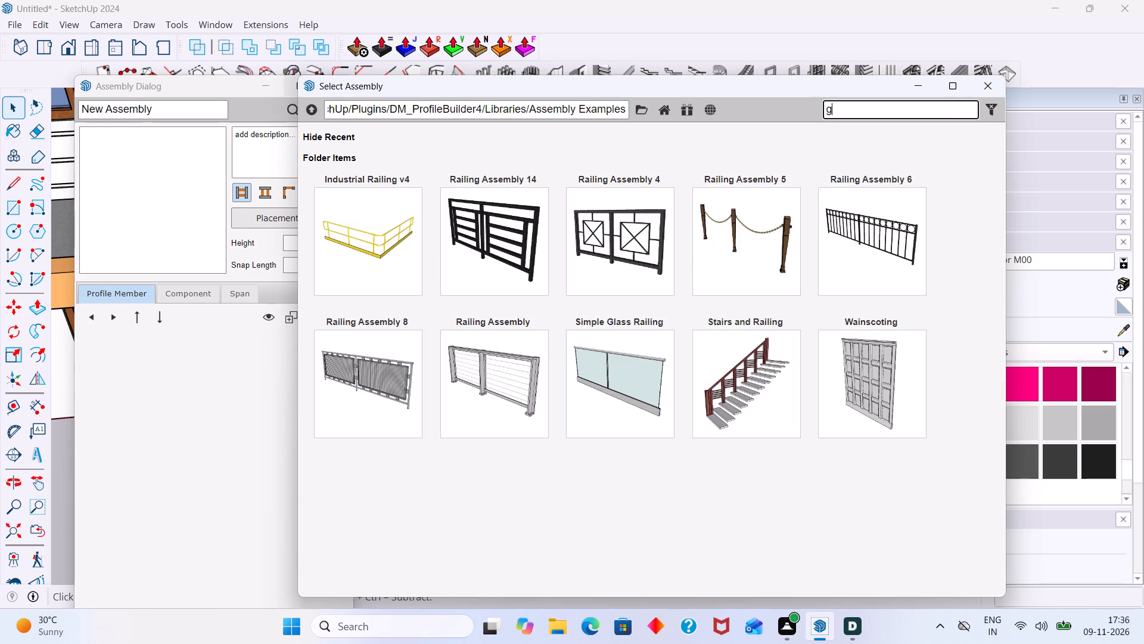
{"action": "key", "text": "l"}
{"action": "left_click", "coordinate": [371, 241]}
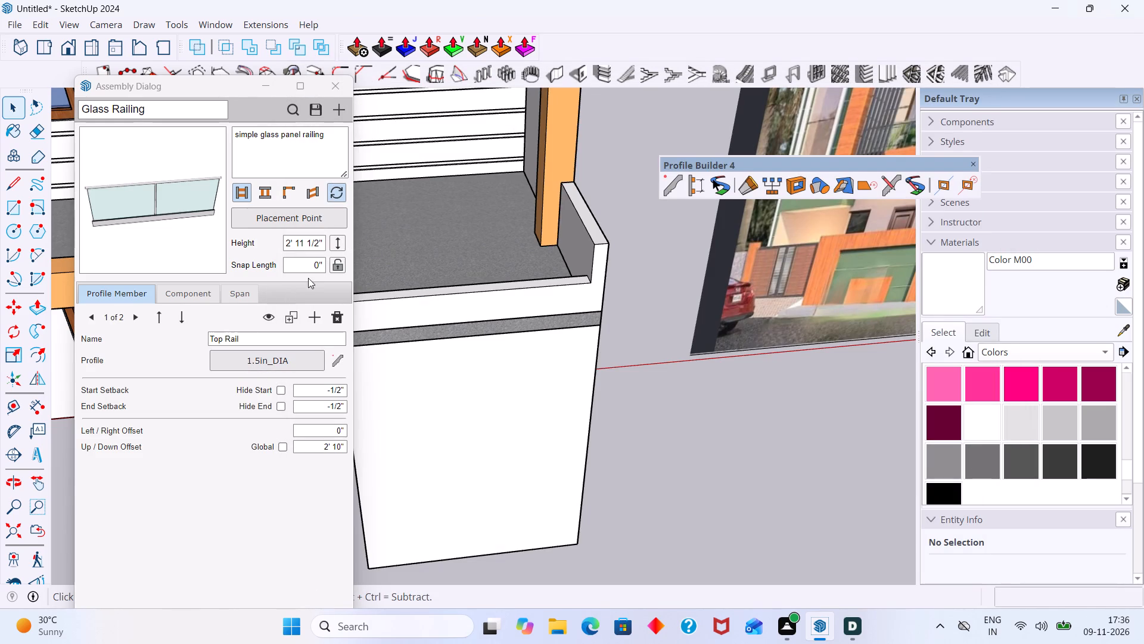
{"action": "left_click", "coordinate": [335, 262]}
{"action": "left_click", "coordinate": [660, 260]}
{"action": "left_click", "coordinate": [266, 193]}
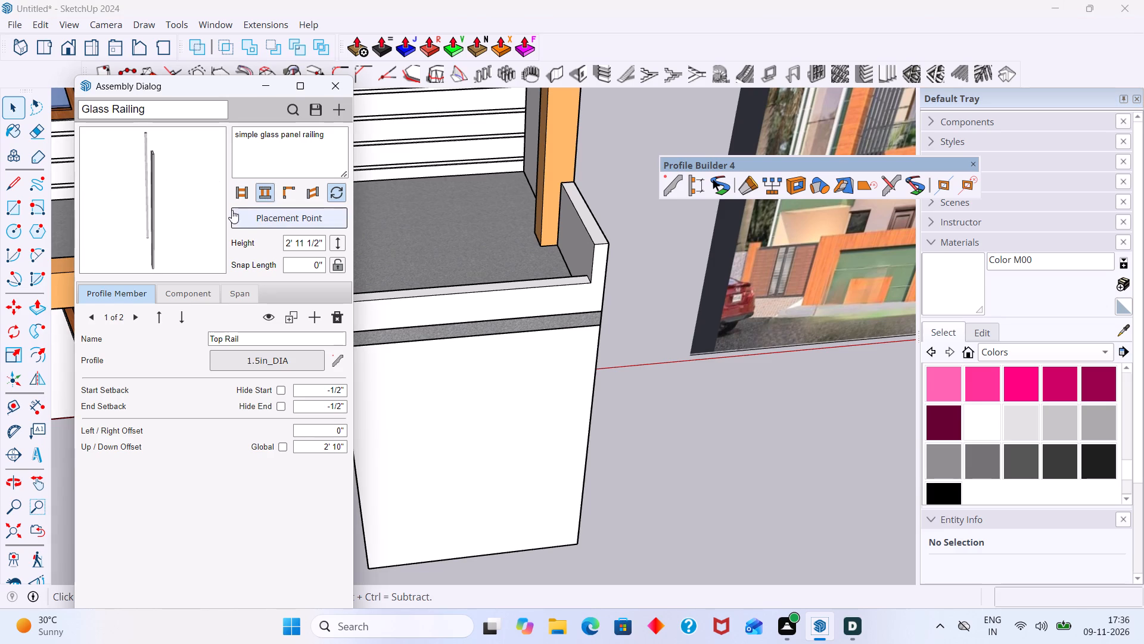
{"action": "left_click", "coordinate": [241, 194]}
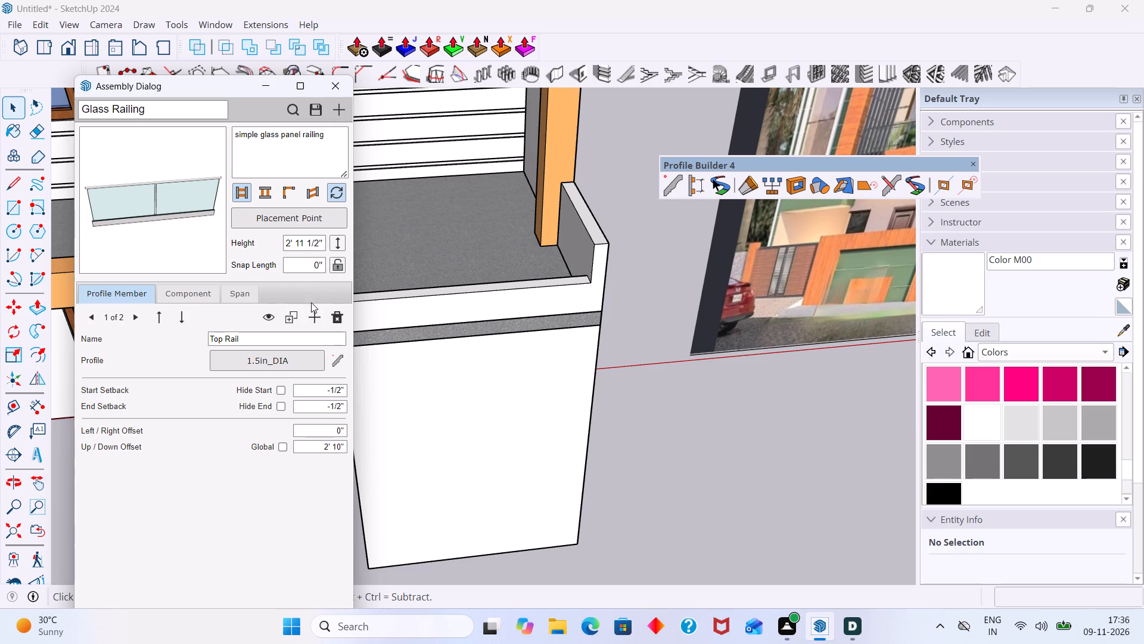
Make the up/down offset of the Glass Railing assembly's Top Rail global.
{"action": "left_click", "coordinate": [260, 359]}
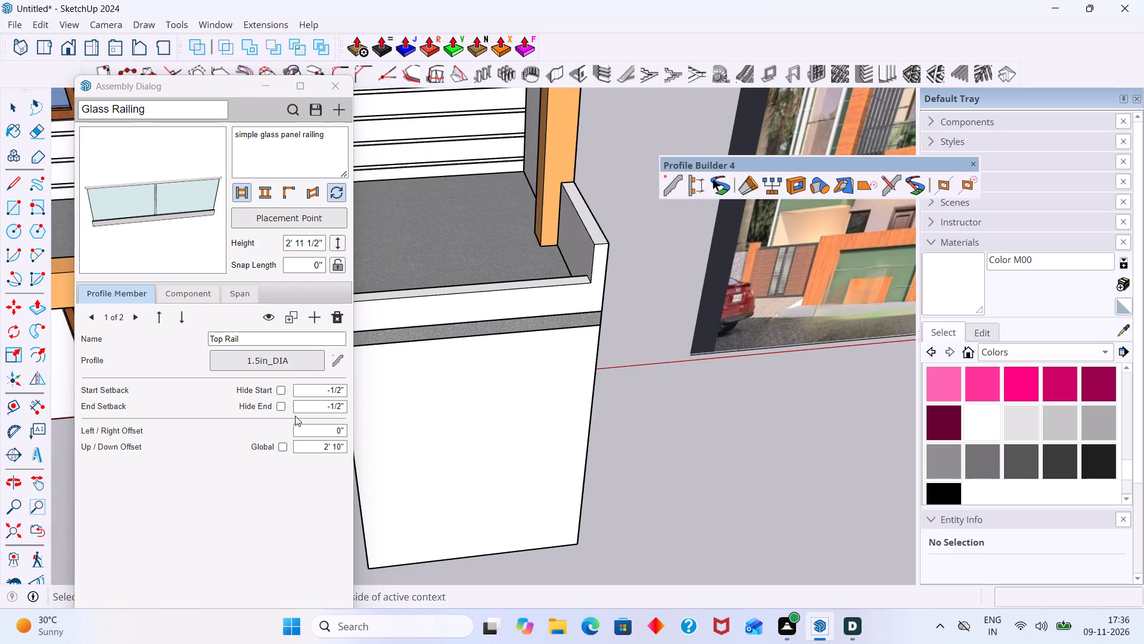
{"action": "left_click", "coordinate": [282, 450]}
{"action": "scroll", "coordinate": [287, 434], "scroll_direction": "down", "scroll_amount": 2}
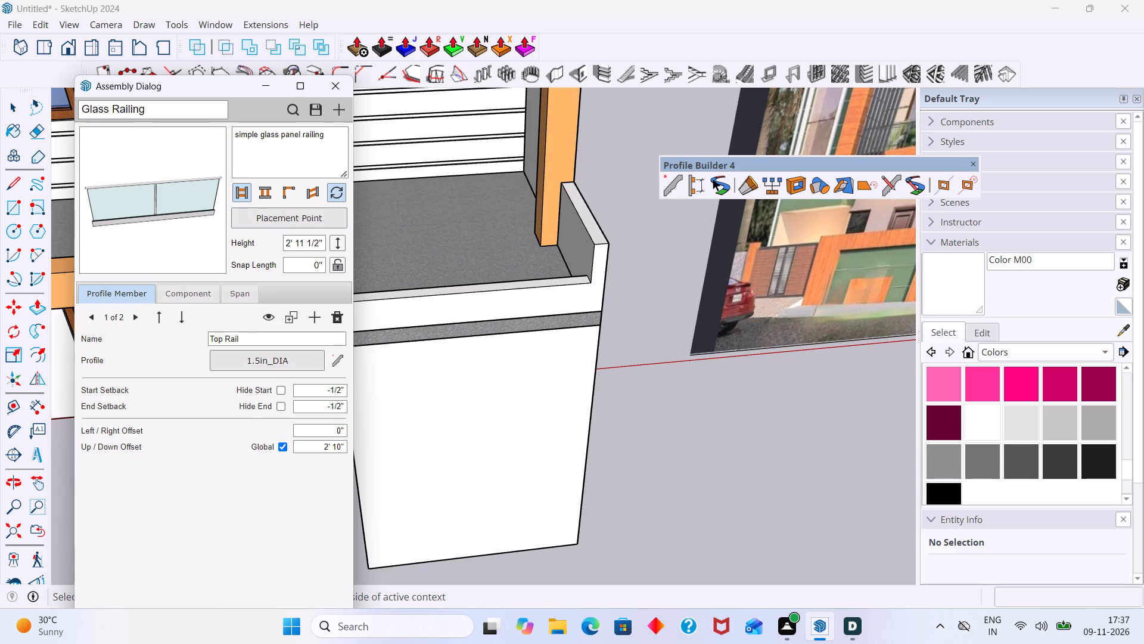
Look through the Glass Railing assembly's component, span and profile member settings.
{"action": "left_click", "coordinate": [179, 294]}
{"action": "scroll", "coordinate": [258, 426], "scroll_direction": "down", "scroll_amount": 3}
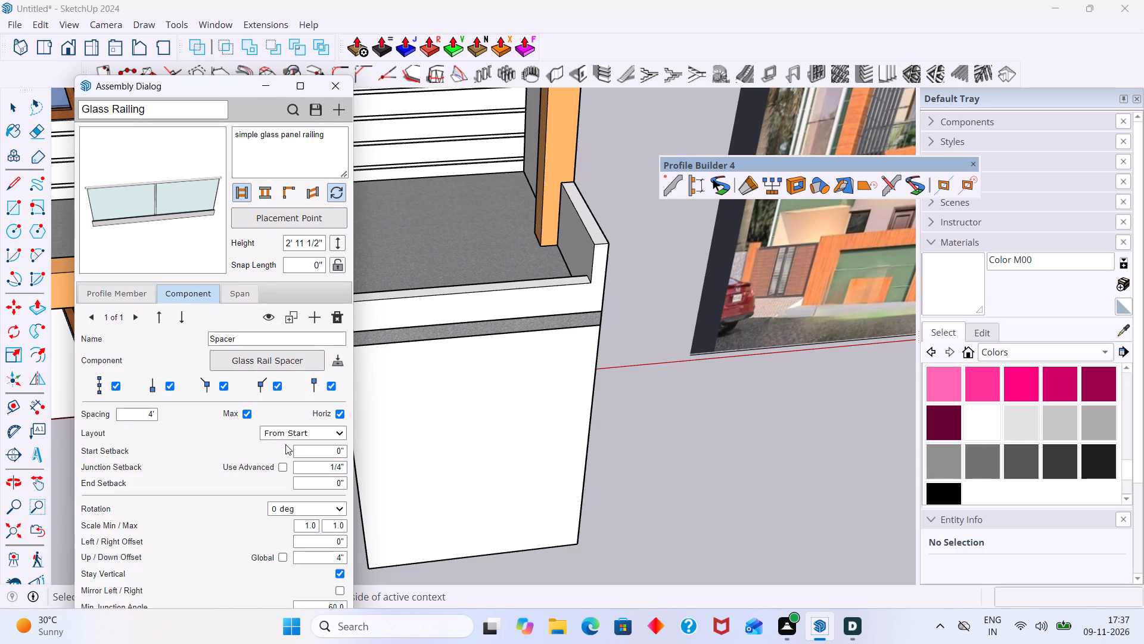
{"action": "scroll", "coordinate": [288, 449], "scroll_direction": "down", "scroll_amount": 3}
{"action": "left_click", "coordinate": [248, 290]}
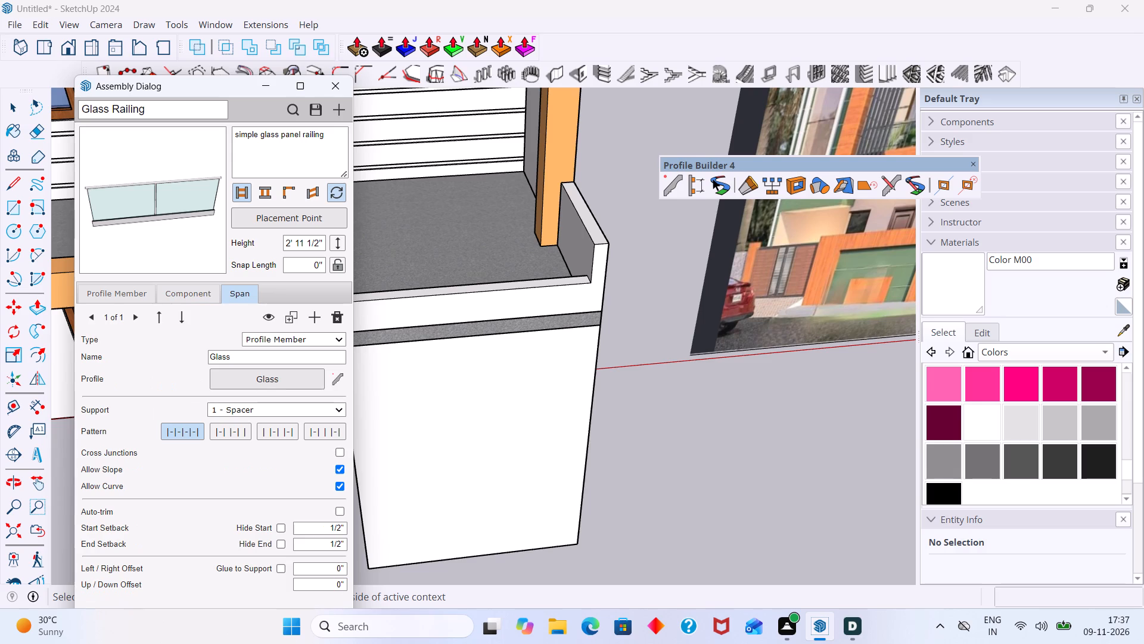
{"action": "left_click", "coordinate": [173, 292]}
{"action": "left_click", "coordinate": [136, 296]}
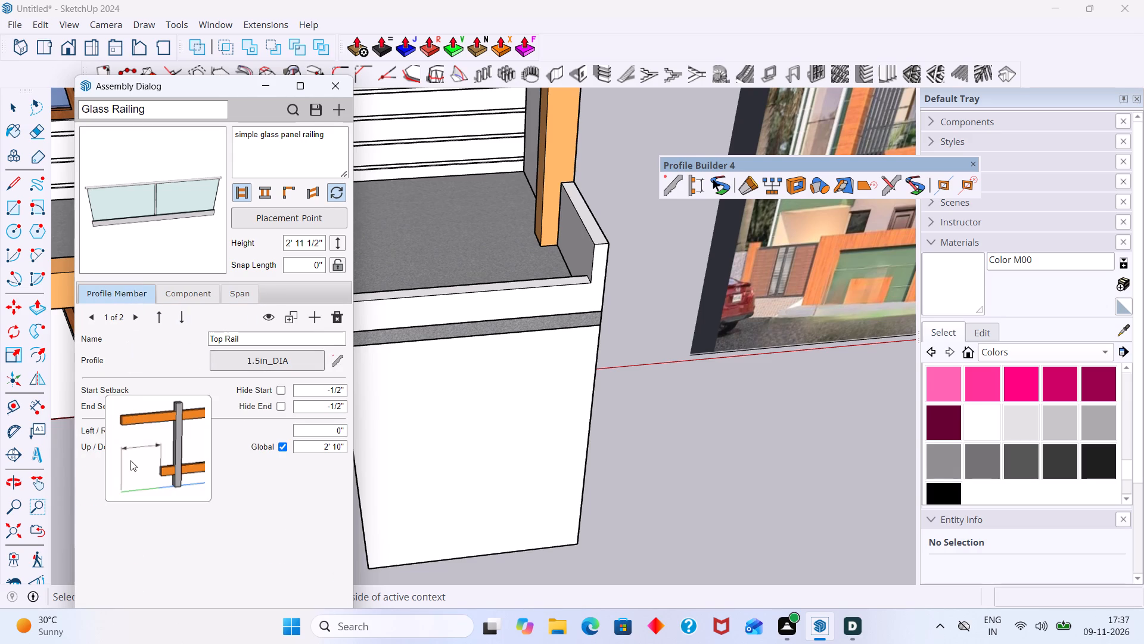
{"action": "scroll", "coordinate": [133, 476], "scroll_direction": "down", "scroll_amount": 3}
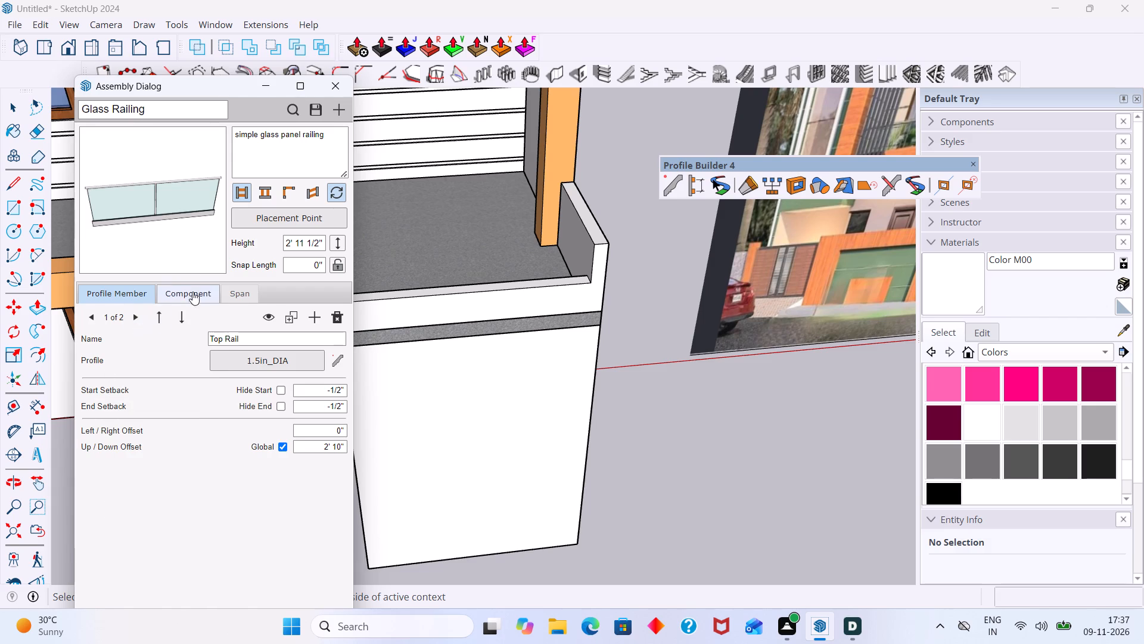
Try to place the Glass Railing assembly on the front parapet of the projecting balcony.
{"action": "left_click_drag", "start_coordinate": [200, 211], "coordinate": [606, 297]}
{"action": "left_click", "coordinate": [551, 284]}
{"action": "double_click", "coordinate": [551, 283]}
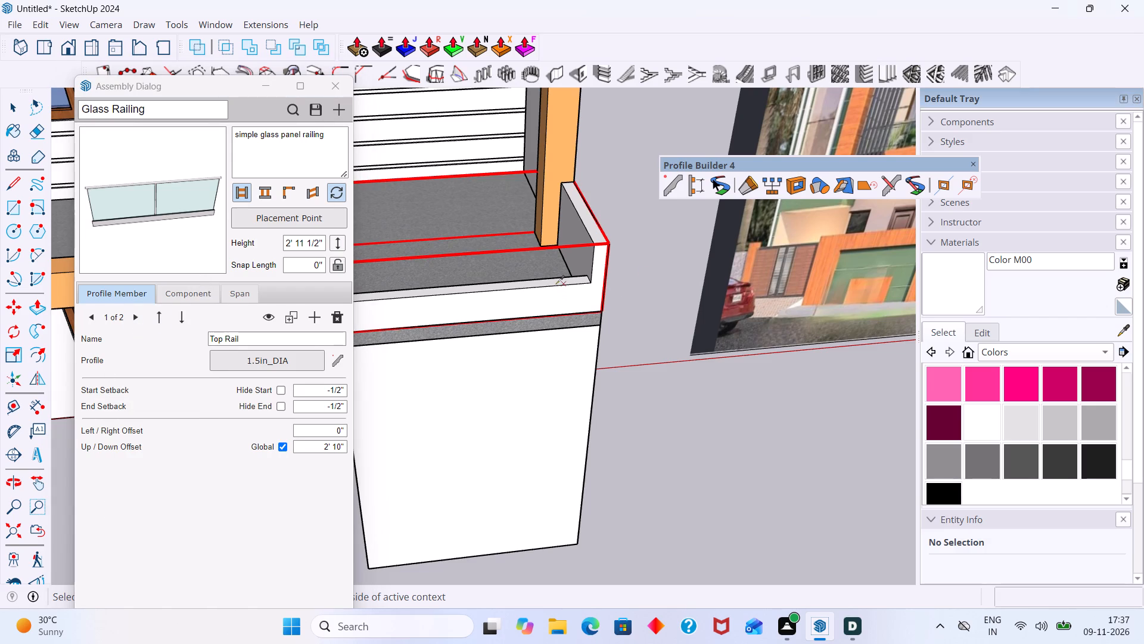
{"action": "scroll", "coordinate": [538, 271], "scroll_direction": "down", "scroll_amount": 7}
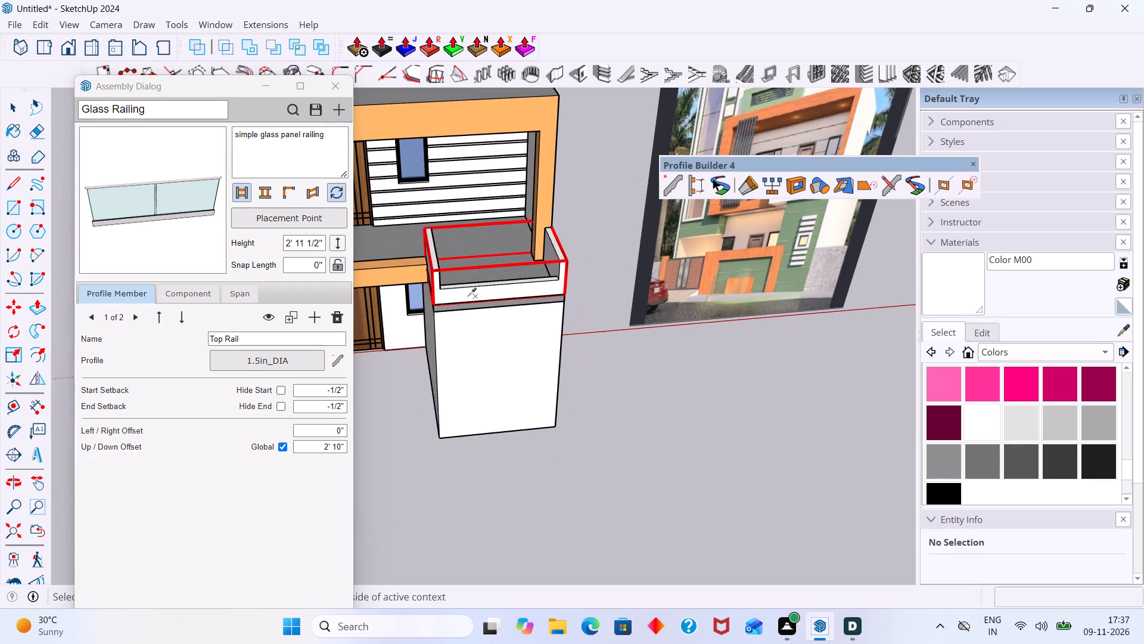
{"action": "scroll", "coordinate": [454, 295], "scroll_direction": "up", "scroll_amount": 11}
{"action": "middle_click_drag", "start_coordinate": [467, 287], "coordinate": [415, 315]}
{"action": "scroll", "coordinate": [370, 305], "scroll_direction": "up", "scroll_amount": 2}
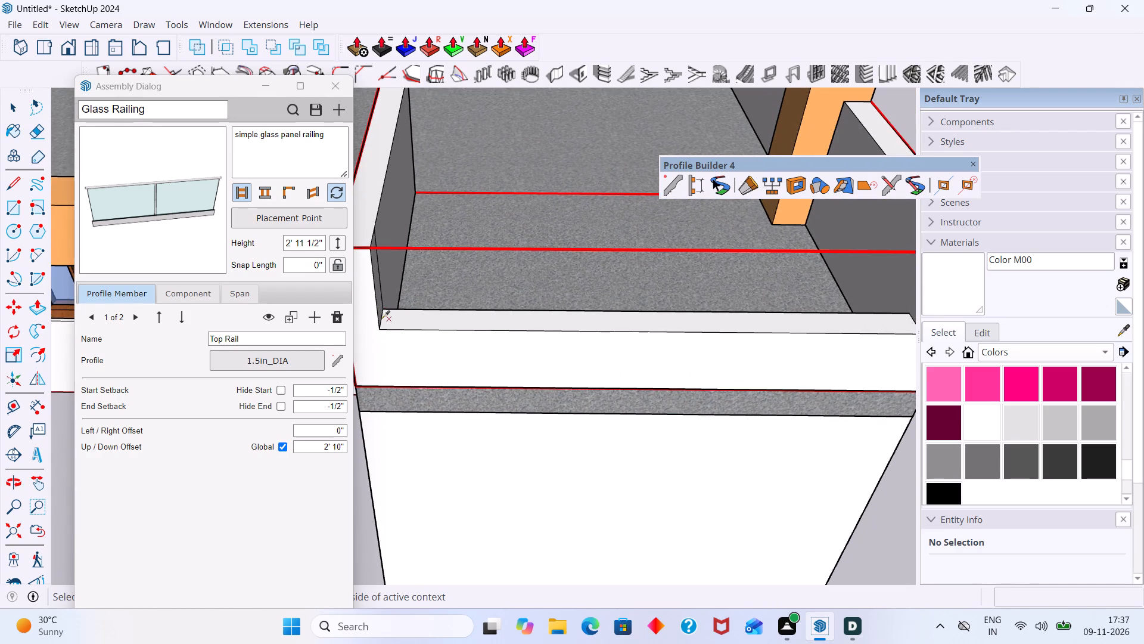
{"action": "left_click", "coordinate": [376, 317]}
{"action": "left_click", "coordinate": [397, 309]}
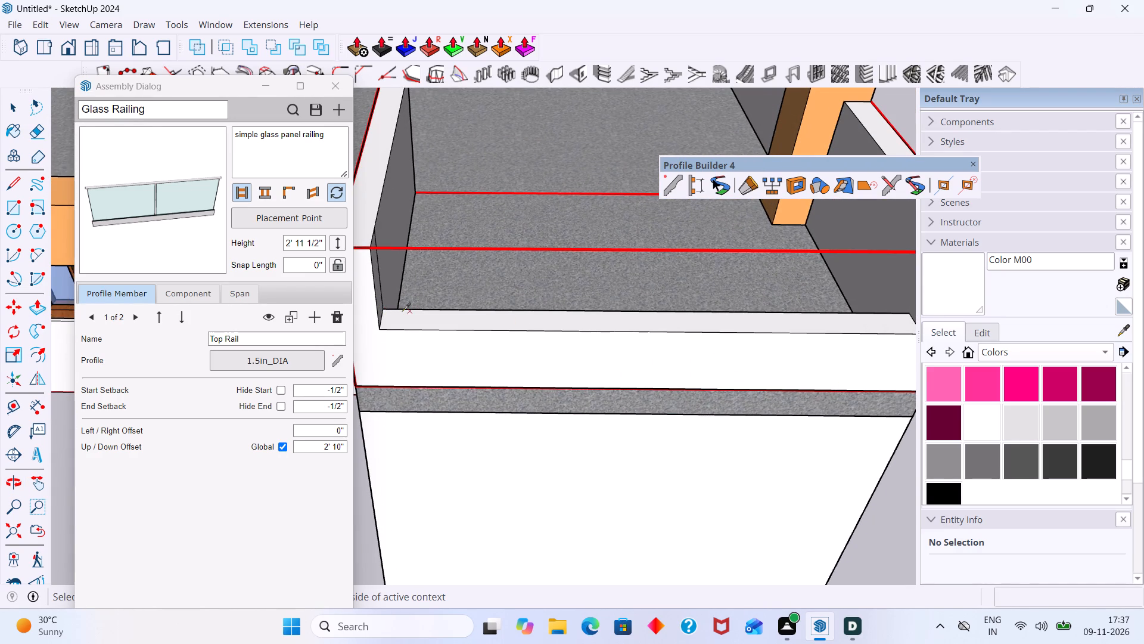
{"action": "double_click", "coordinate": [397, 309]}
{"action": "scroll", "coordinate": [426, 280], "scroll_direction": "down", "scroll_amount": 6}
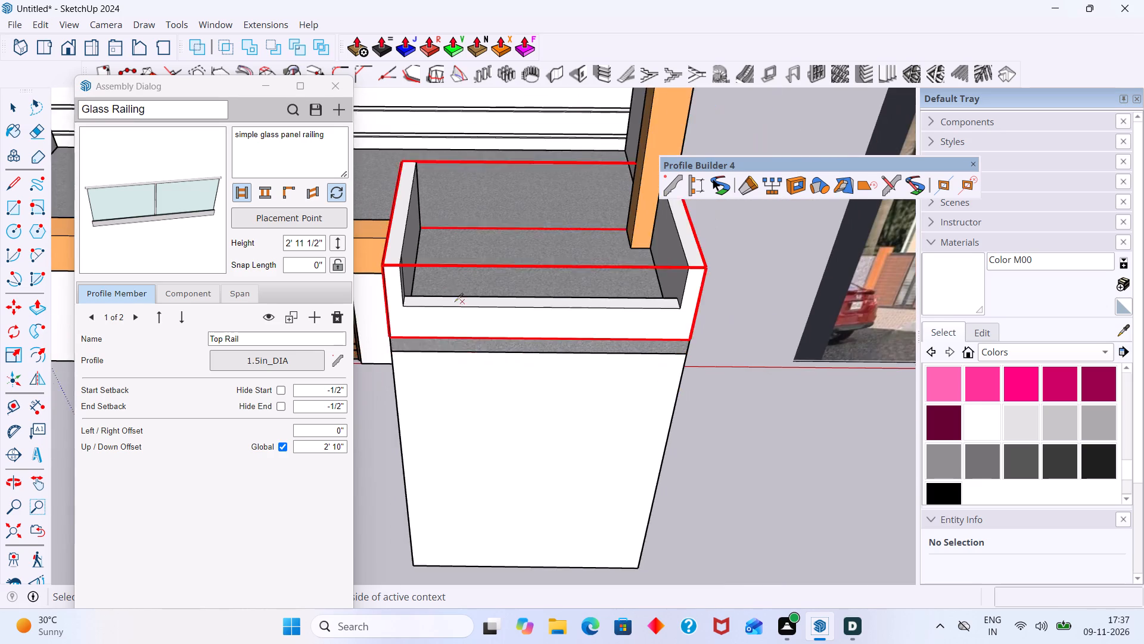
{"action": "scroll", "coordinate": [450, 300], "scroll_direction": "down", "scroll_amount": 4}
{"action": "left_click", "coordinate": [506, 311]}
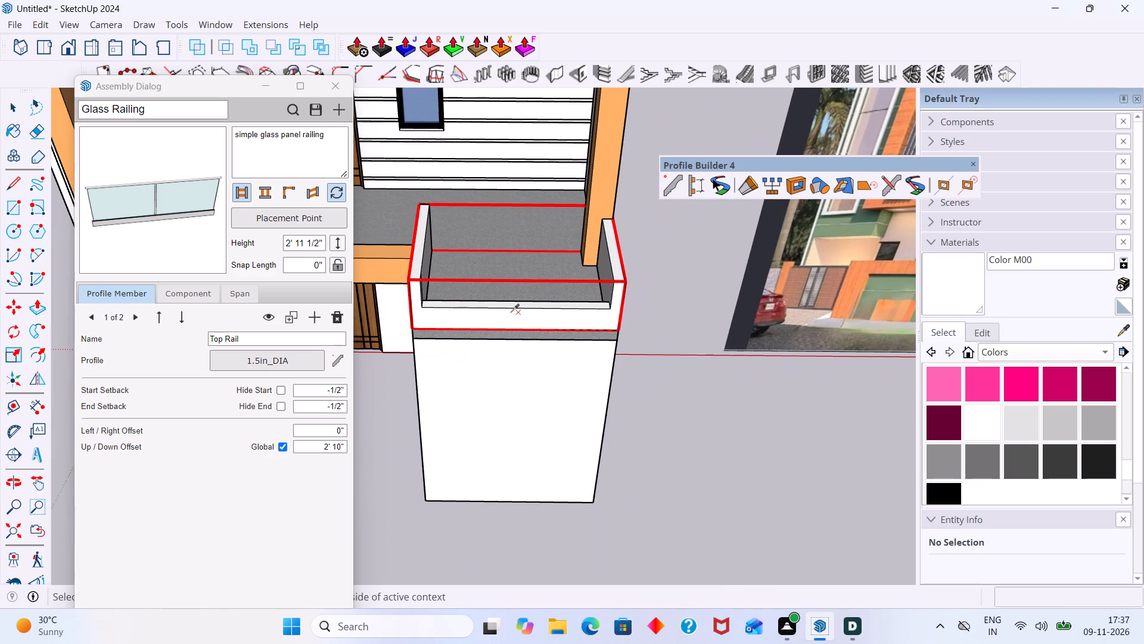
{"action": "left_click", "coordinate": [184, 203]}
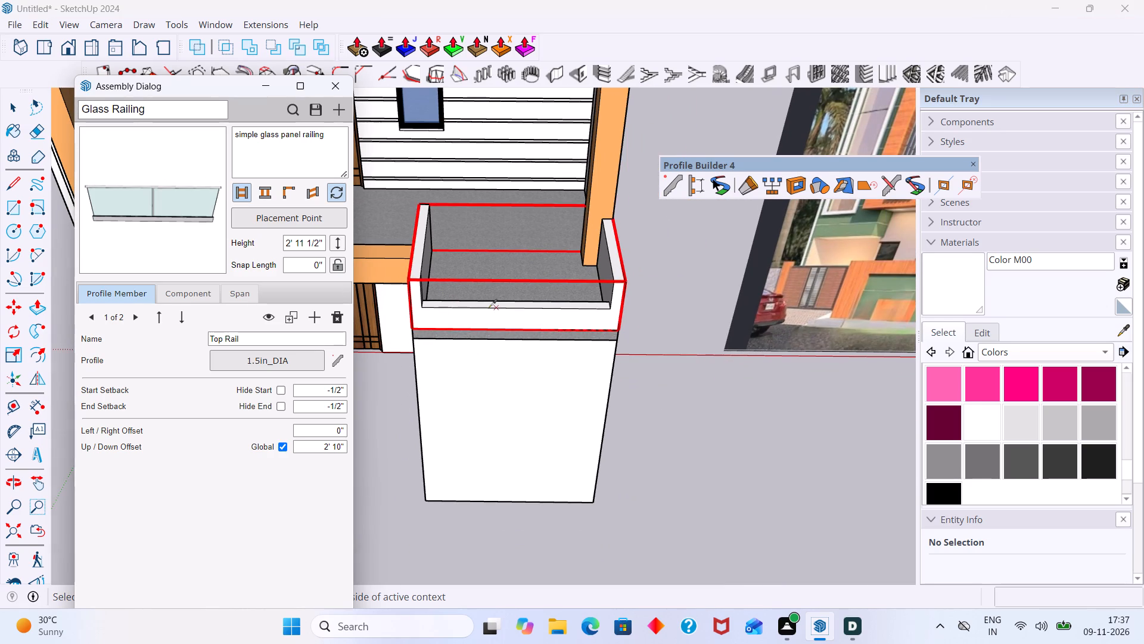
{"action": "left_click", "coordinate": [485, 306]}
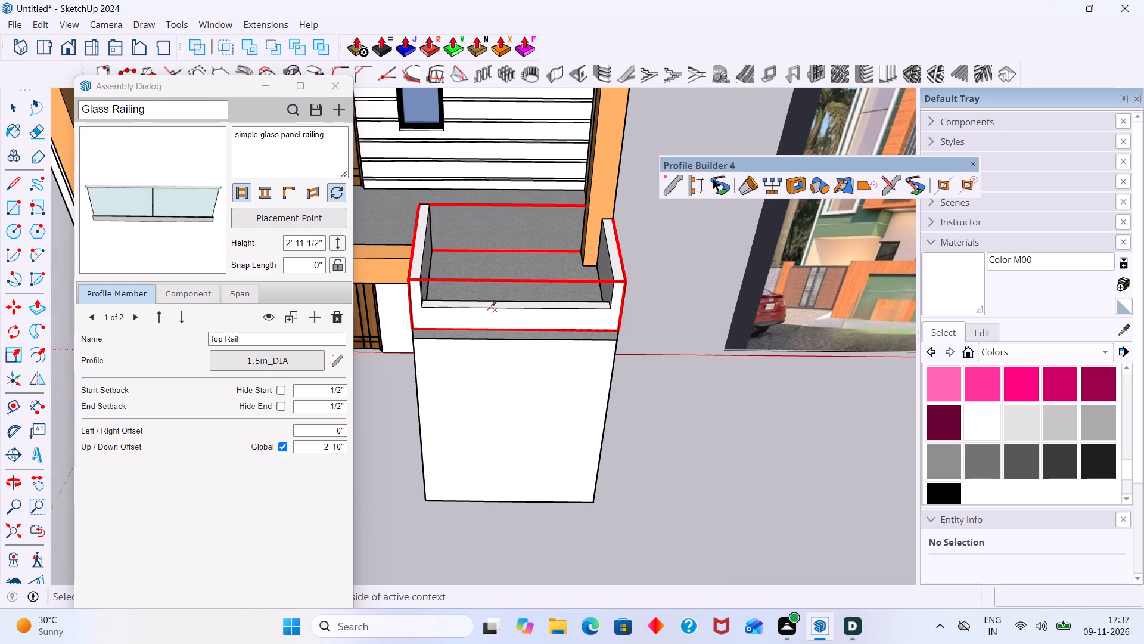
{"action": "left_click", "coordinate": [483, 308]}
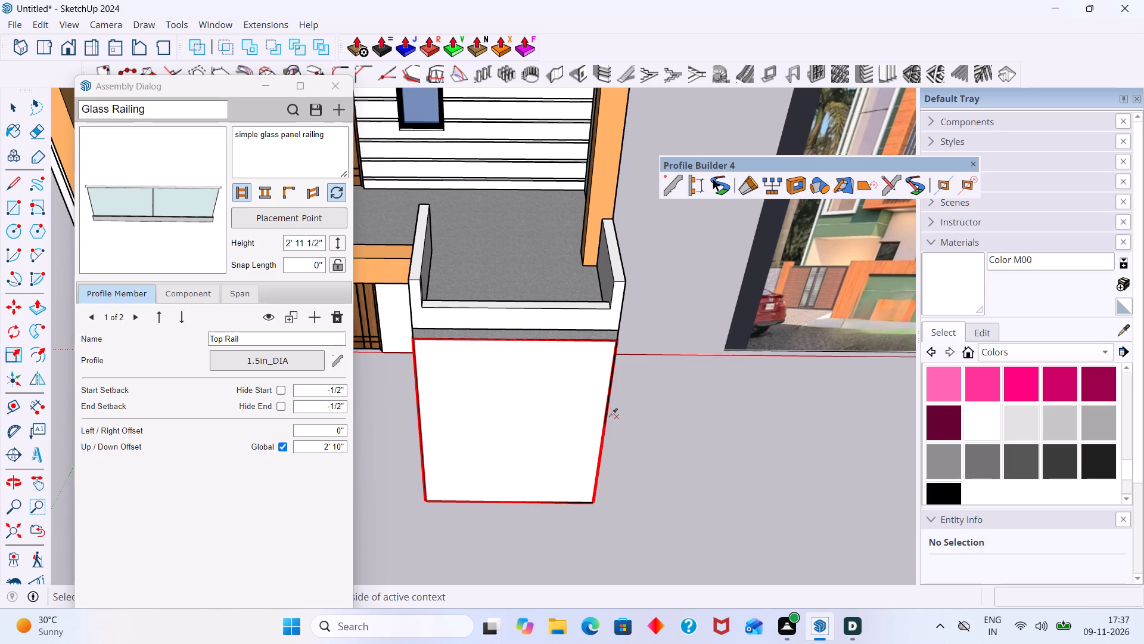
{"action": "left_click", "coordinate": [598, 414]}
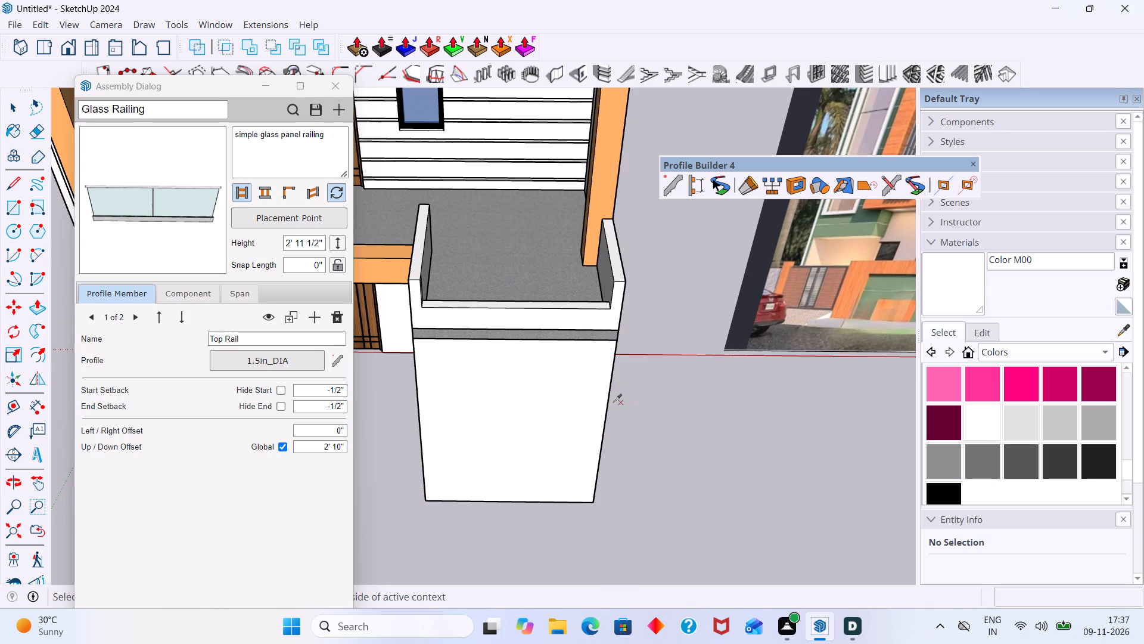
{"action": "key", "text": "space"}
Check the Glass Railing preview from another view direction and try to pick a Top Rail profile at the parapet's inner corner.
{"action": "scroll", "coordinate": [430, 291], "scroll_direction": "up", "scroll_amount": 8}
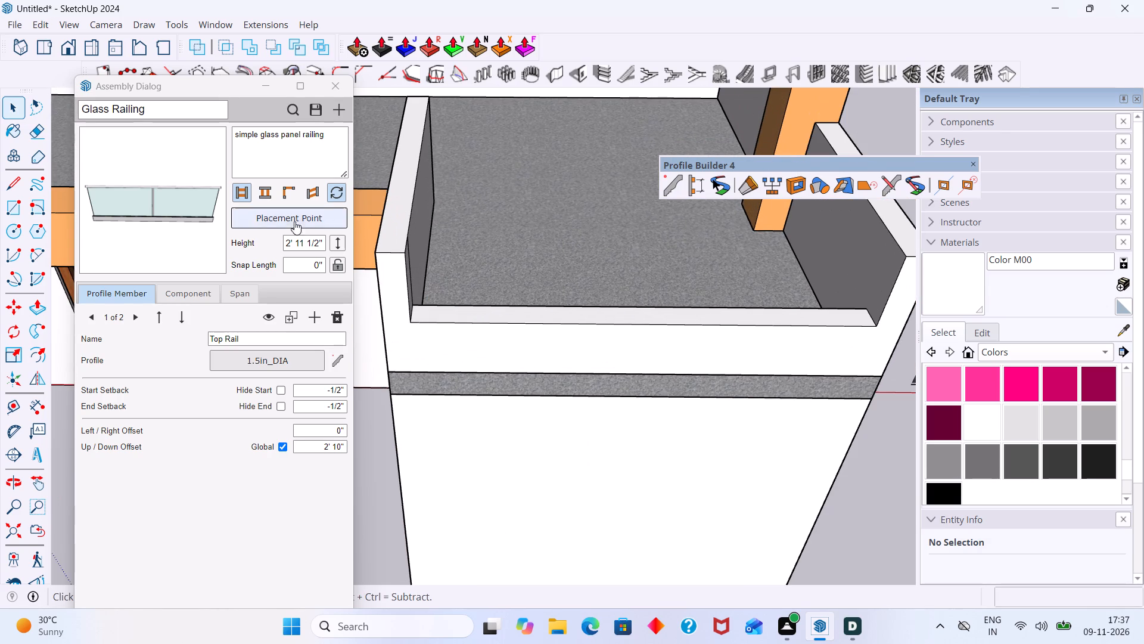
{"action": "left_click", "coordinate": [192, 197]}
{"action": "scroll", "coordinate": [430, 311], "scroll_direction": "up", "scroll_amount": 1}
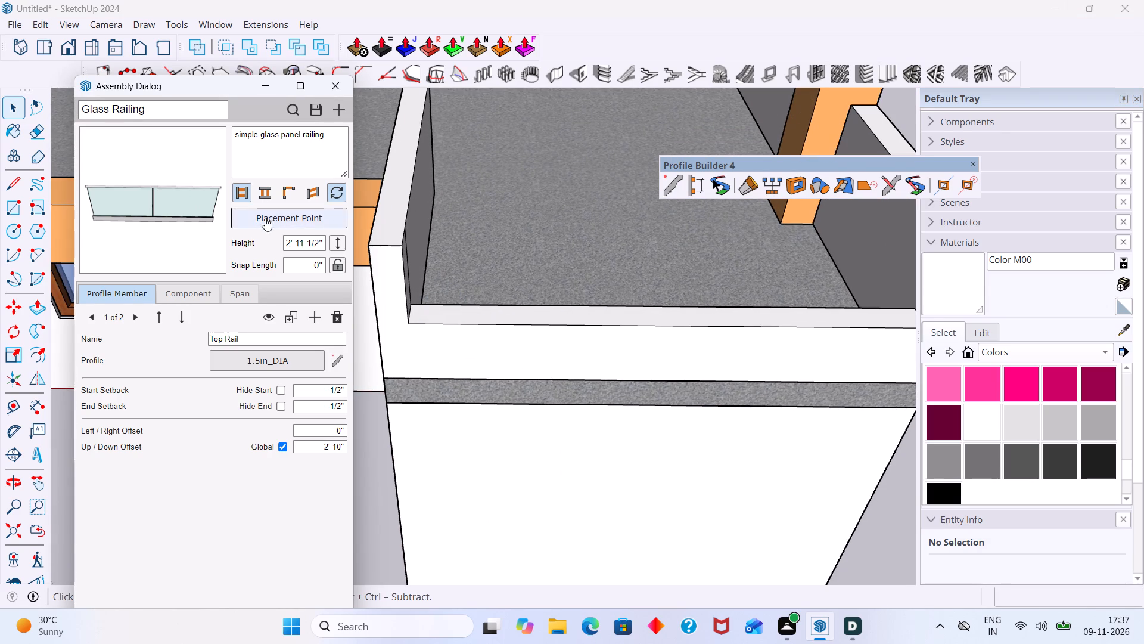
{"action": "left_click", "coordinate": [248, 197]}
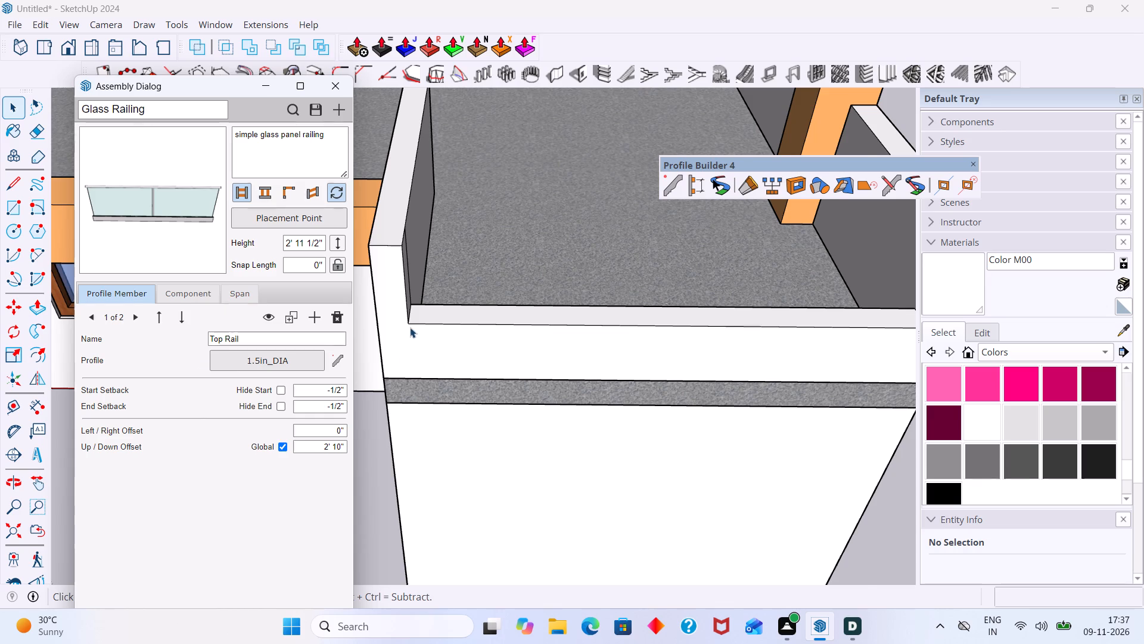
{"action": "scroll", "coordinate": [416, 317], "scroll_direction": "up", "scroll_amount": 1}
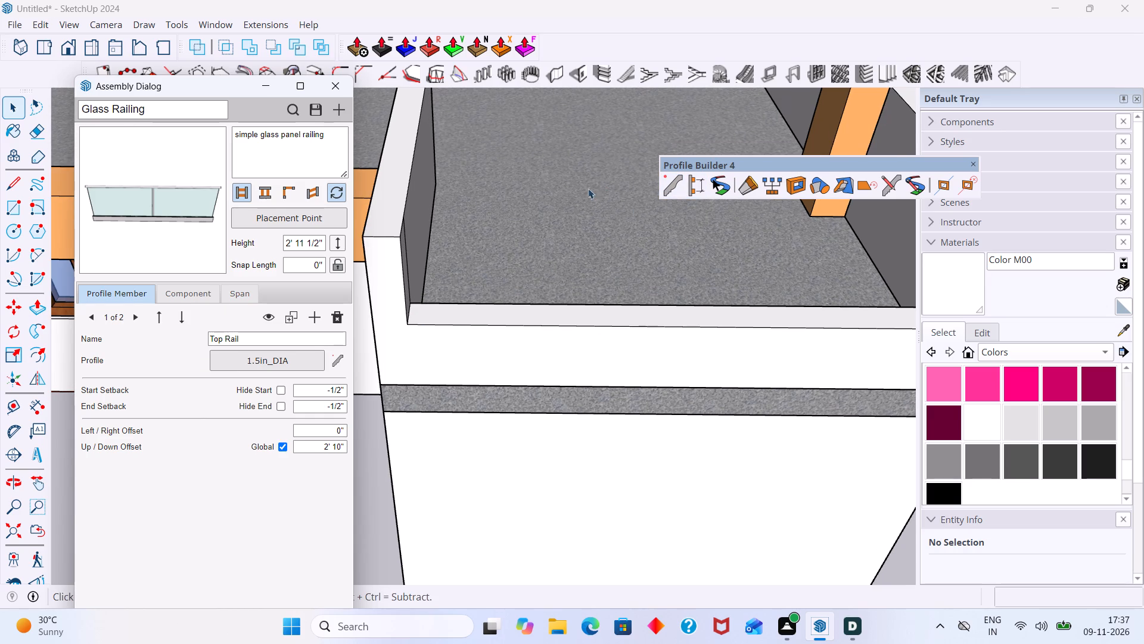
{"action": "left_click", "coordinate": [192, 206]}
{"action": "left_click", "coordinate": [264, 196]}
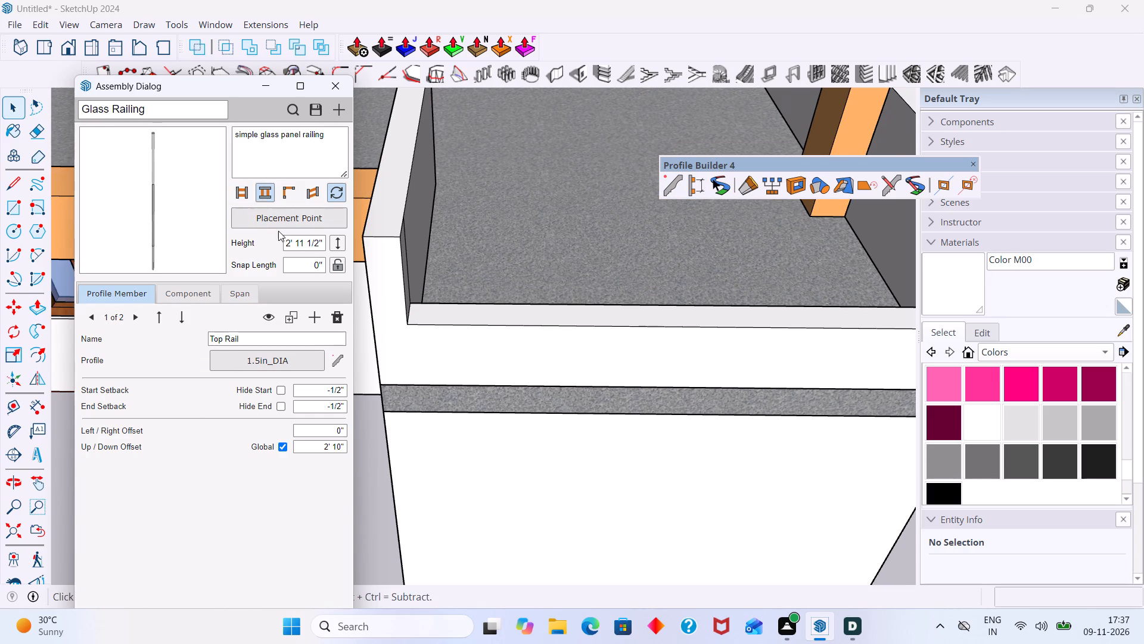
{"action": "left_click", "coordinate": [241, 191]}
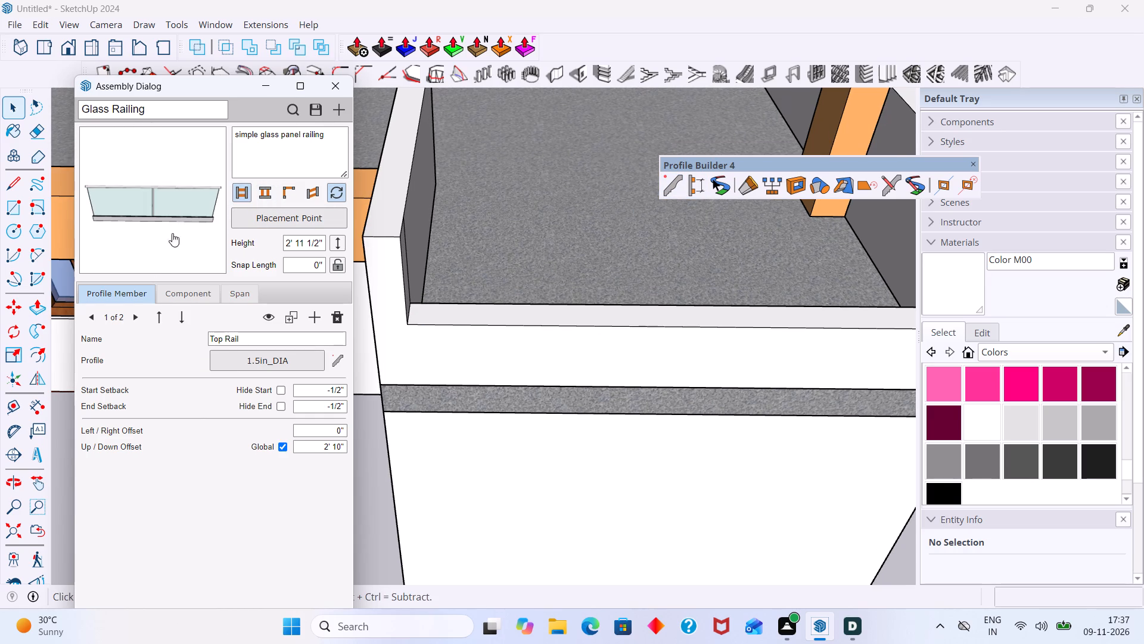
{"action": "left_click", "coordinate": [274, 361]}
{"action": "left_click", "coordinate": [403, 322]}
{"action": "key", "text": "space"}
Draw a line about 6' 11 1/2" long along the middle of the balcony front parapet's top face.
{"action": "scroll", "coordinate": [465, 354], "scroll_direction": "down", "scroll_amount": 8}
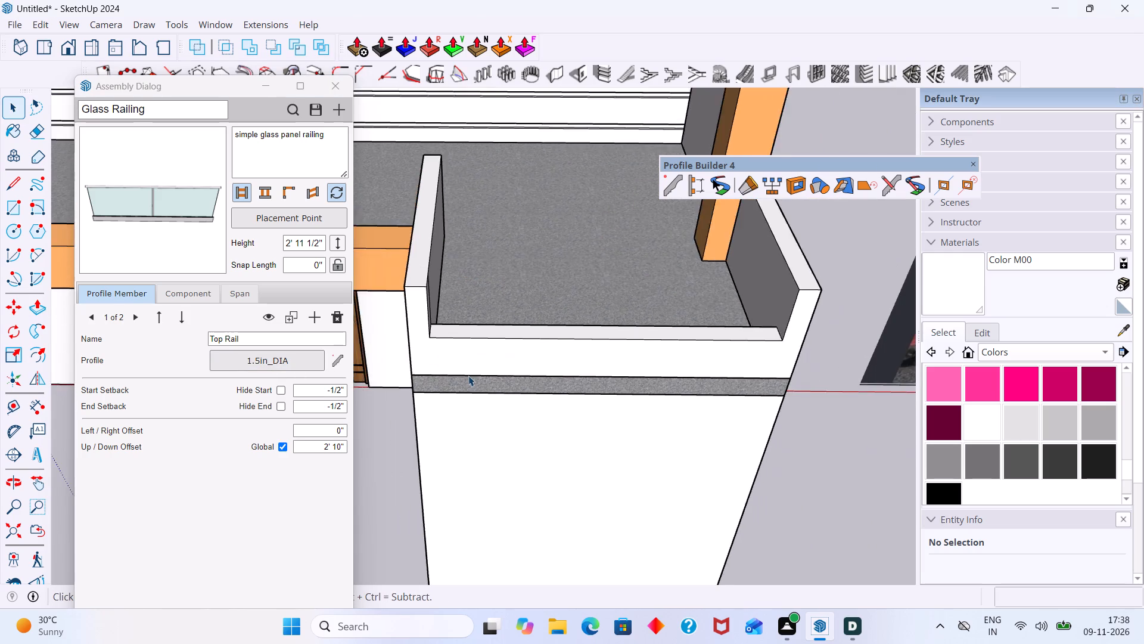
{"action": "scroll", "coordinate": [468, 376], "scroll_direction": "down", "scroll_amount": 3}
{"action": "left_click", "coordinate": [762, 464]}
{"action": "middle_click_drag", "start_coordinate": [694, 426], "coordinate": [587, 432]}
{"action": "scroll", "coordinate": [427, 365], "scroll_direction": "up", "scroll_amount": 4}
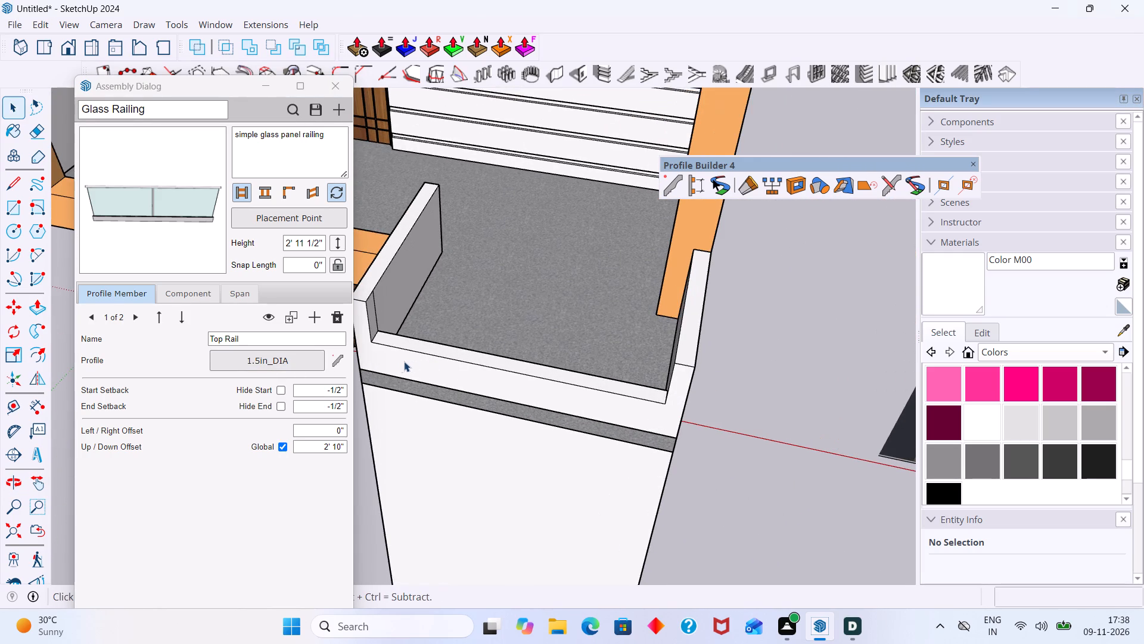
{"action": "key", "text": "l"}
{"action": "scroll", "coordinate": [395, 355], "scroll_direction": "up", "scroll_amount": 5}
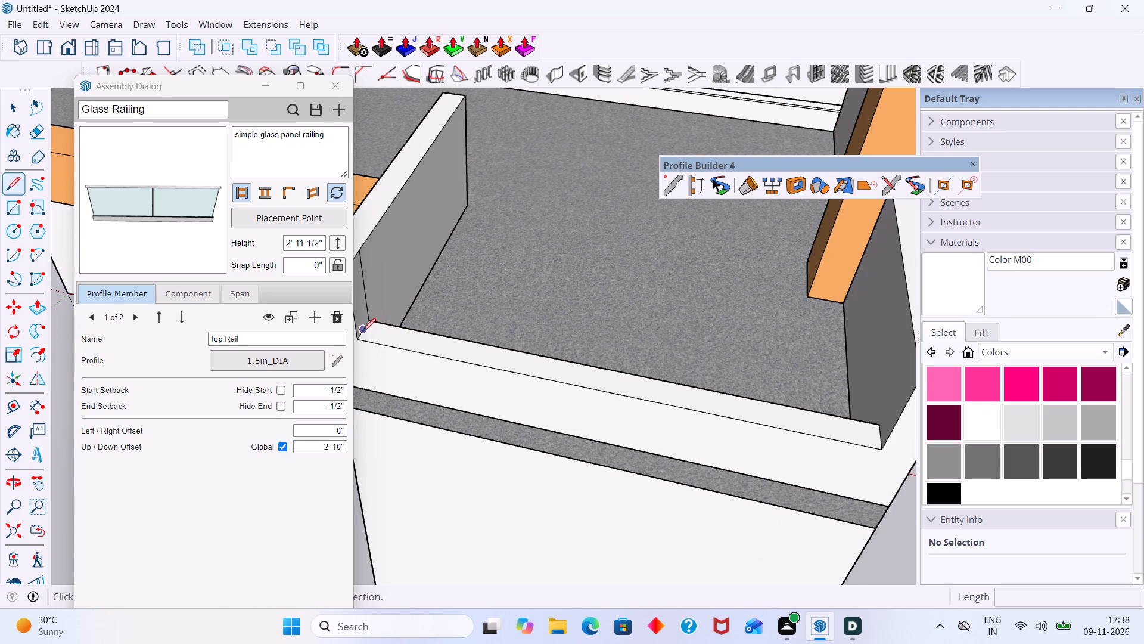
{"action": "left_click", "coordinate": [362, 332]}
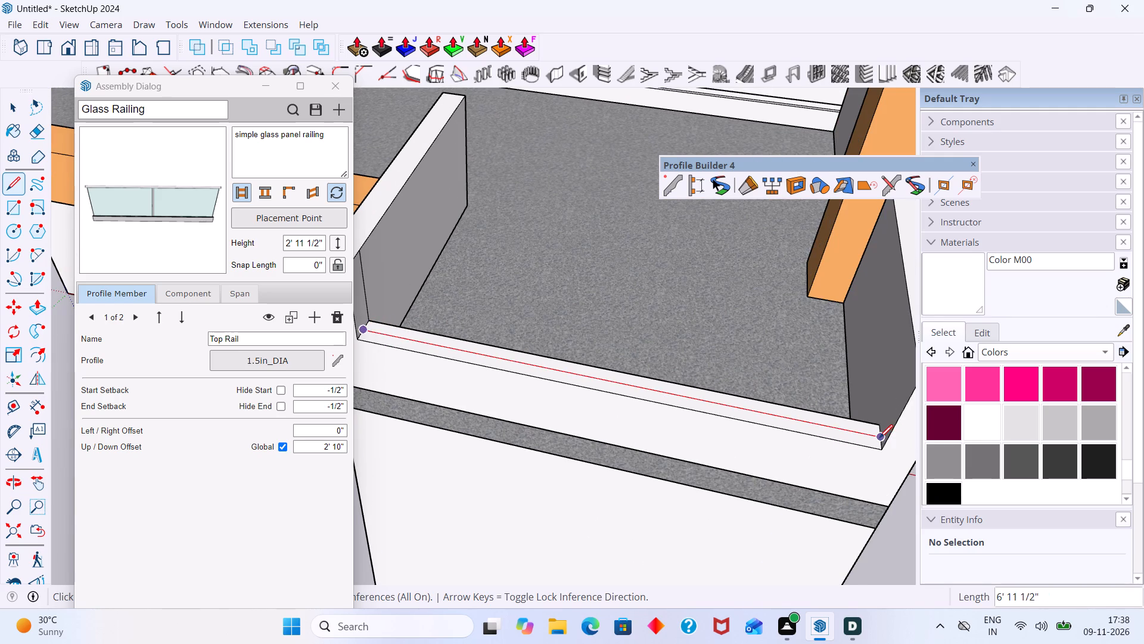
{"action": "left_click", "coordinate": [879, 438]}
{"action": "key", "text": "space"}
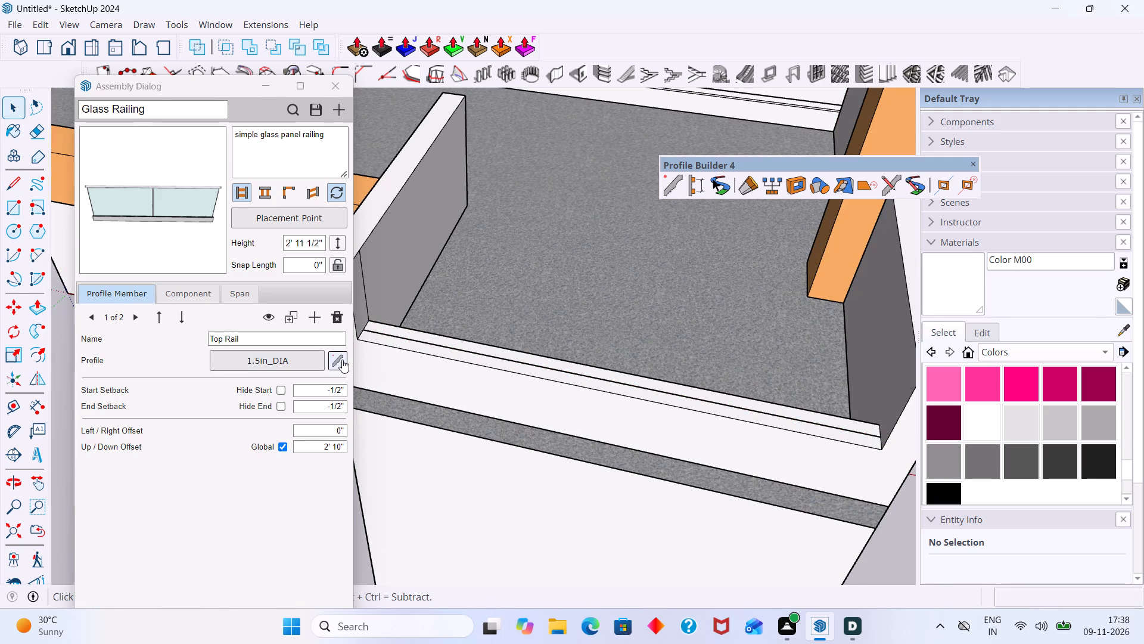
Review the settings of the Top Rail's 1.5in_DIA profile.
{"action": "left_click", "coordinate": [342, 360]}
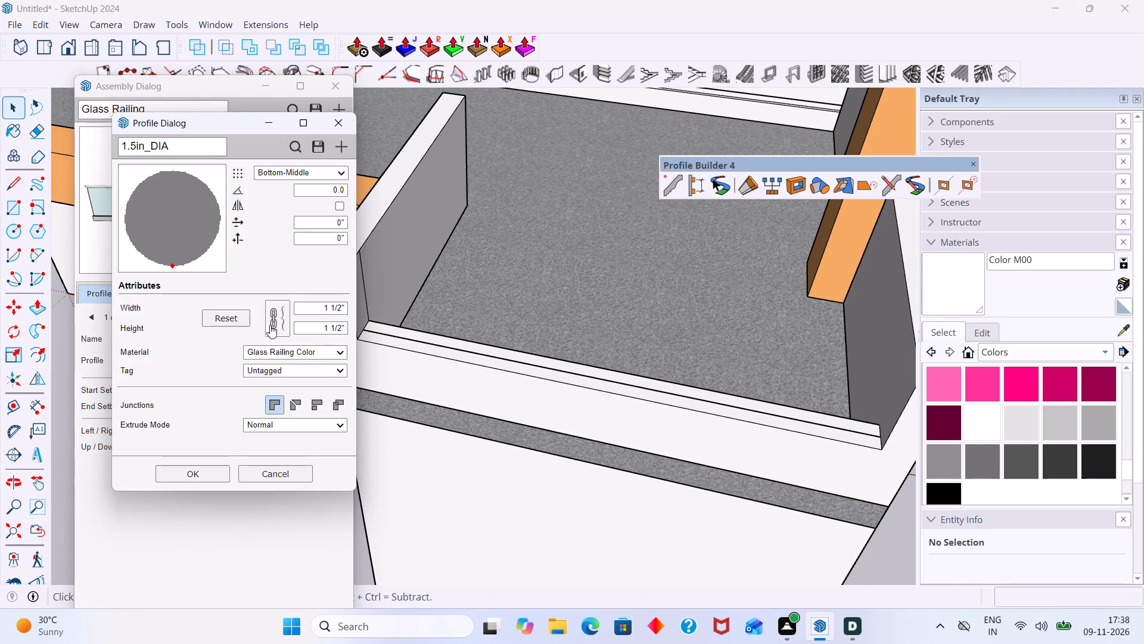
{"action": "left_click", "coordinate": [203, 471]}
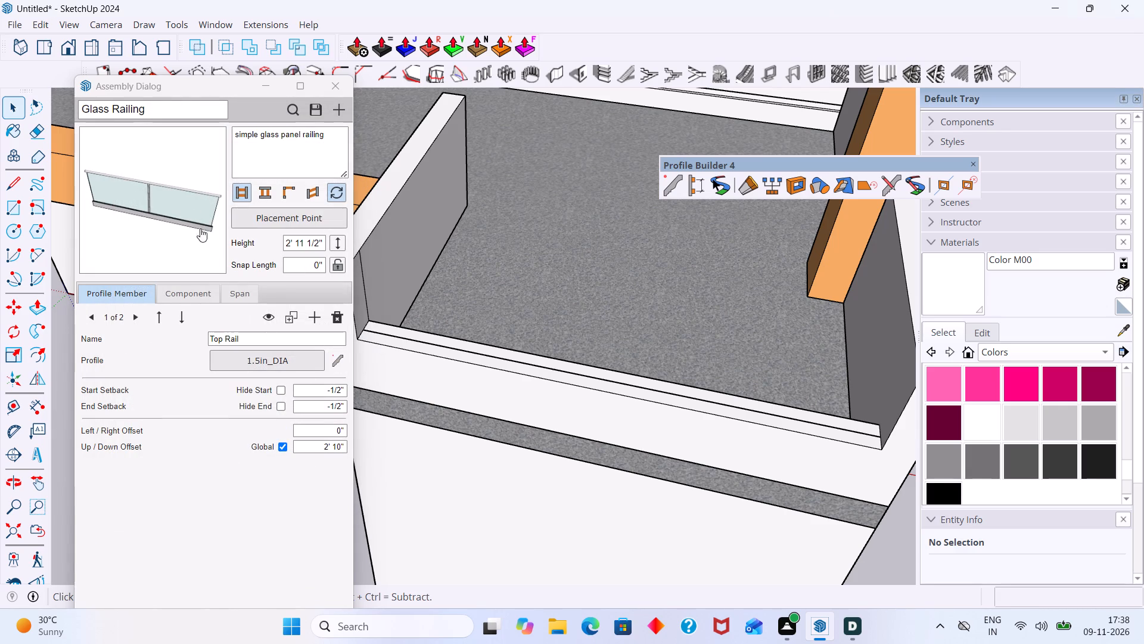
{"action": "left_click", "coordinate": [189, 208]}
{"action": "left_click", "coordinate": [331, 359]}
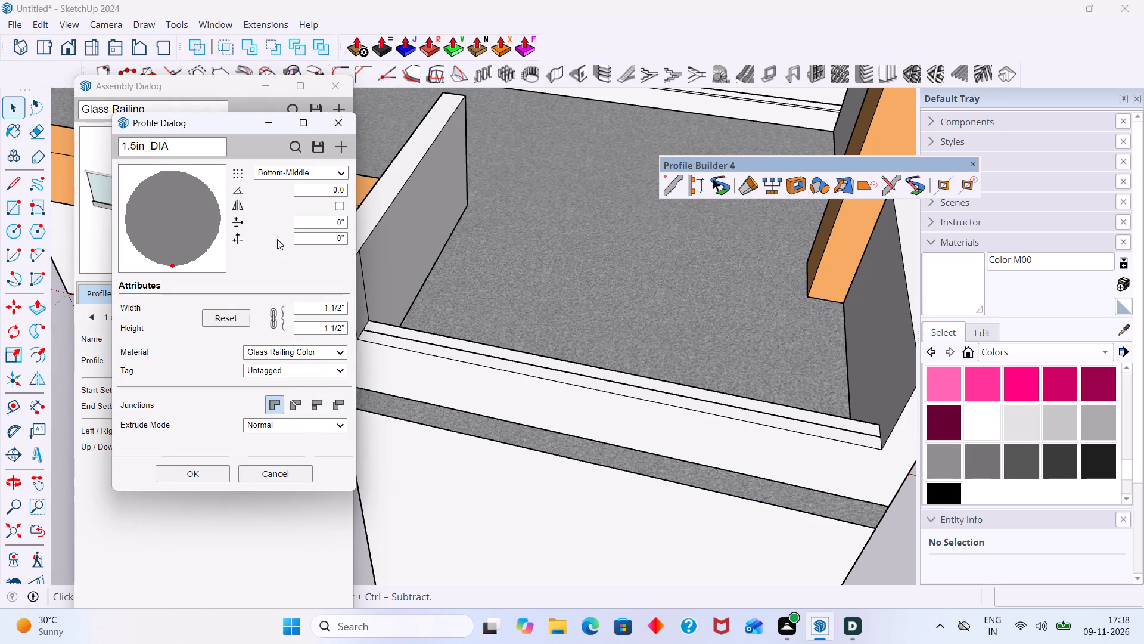
{"action": "left_click", "coordinate": [349, 126]}
{"action": "left_click", "coordinate": [190, 212]}
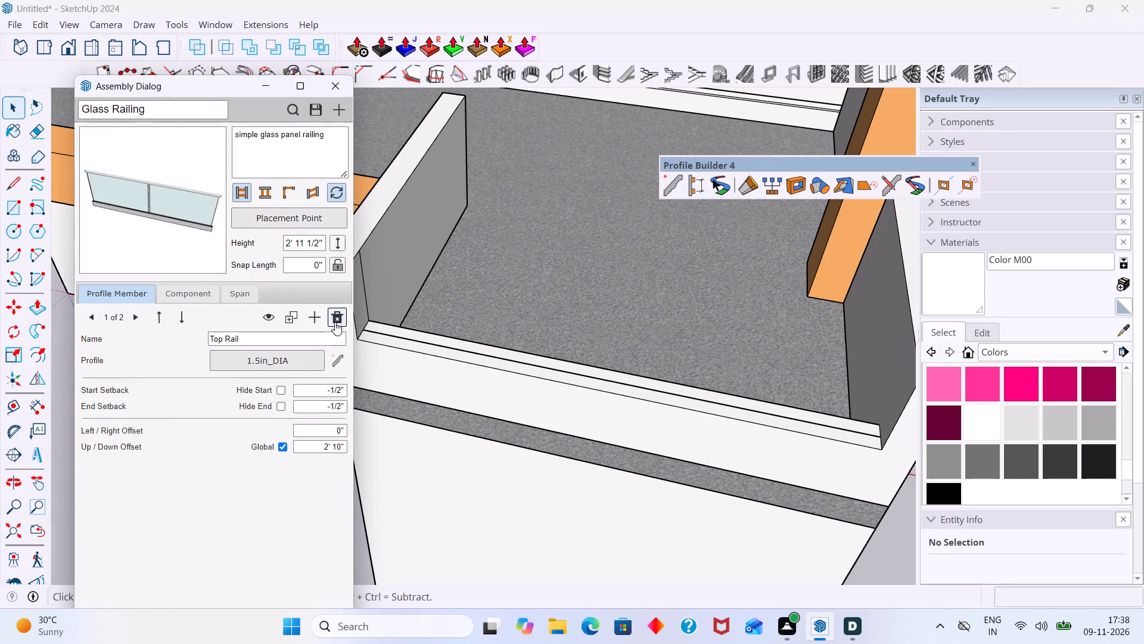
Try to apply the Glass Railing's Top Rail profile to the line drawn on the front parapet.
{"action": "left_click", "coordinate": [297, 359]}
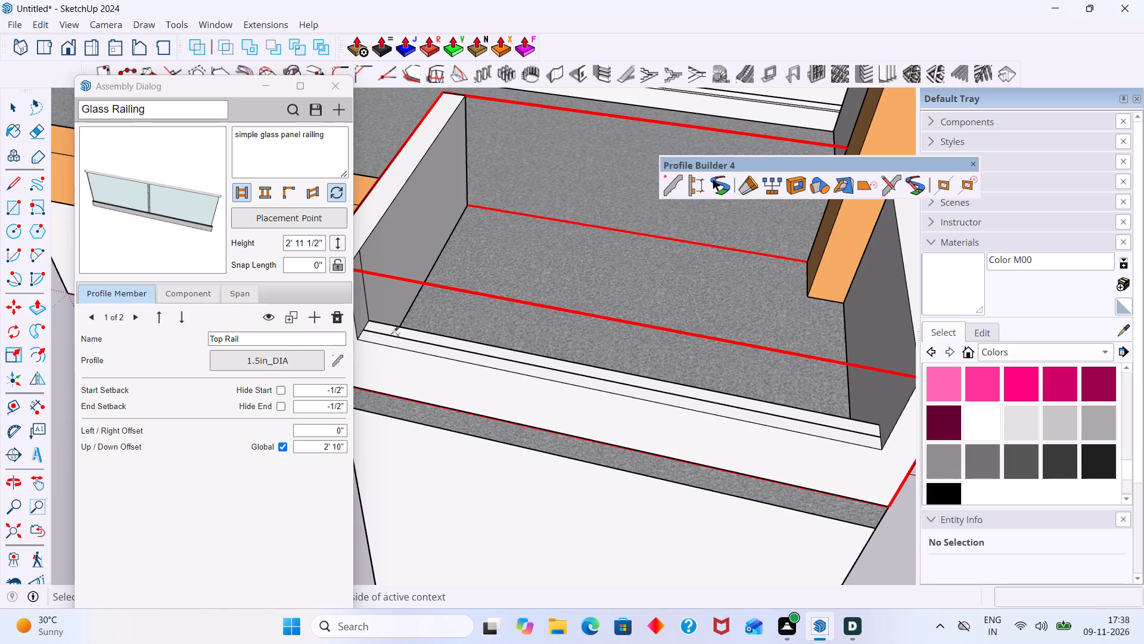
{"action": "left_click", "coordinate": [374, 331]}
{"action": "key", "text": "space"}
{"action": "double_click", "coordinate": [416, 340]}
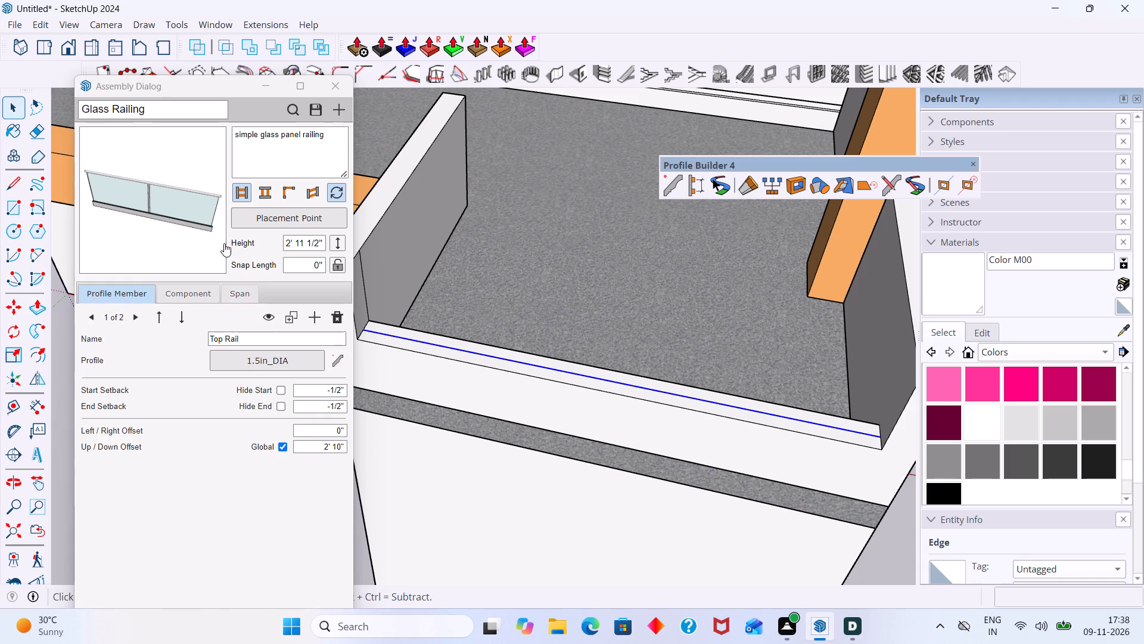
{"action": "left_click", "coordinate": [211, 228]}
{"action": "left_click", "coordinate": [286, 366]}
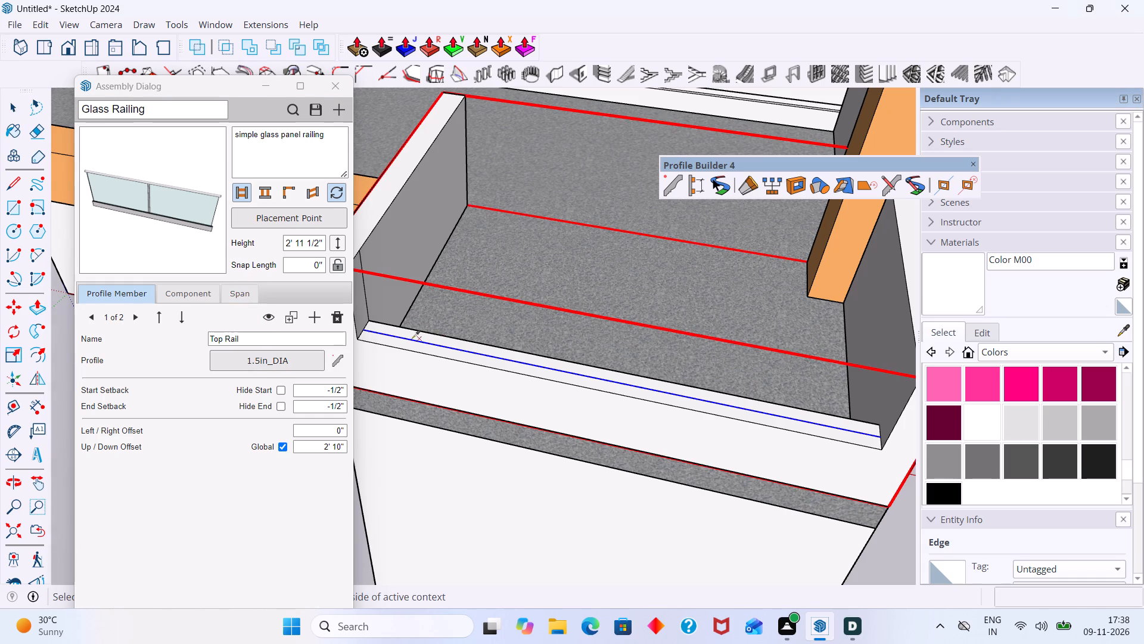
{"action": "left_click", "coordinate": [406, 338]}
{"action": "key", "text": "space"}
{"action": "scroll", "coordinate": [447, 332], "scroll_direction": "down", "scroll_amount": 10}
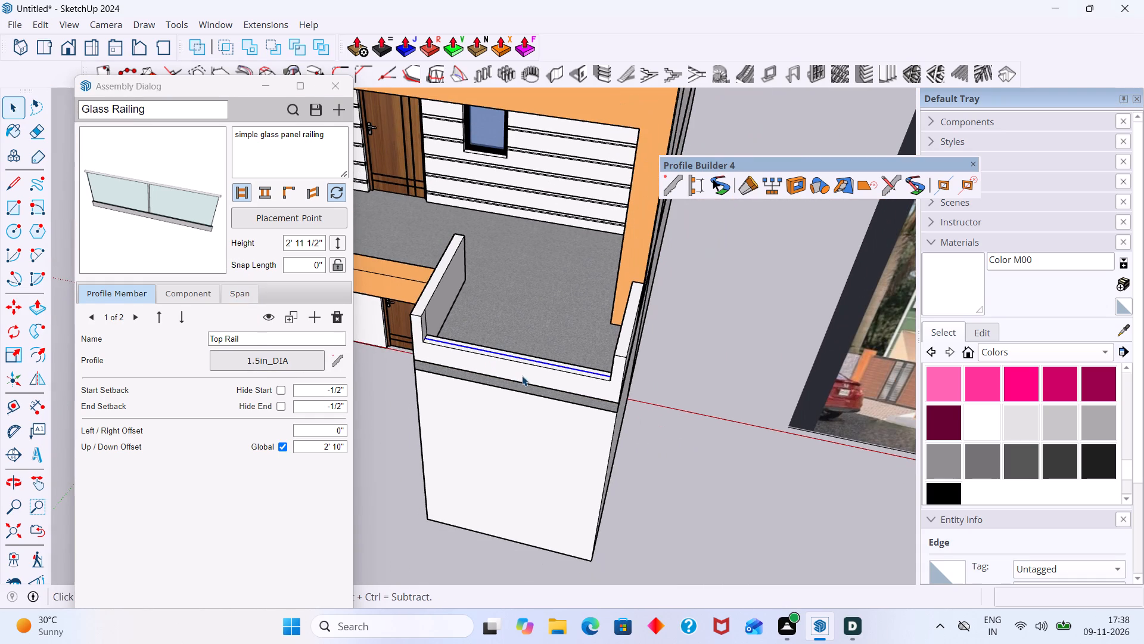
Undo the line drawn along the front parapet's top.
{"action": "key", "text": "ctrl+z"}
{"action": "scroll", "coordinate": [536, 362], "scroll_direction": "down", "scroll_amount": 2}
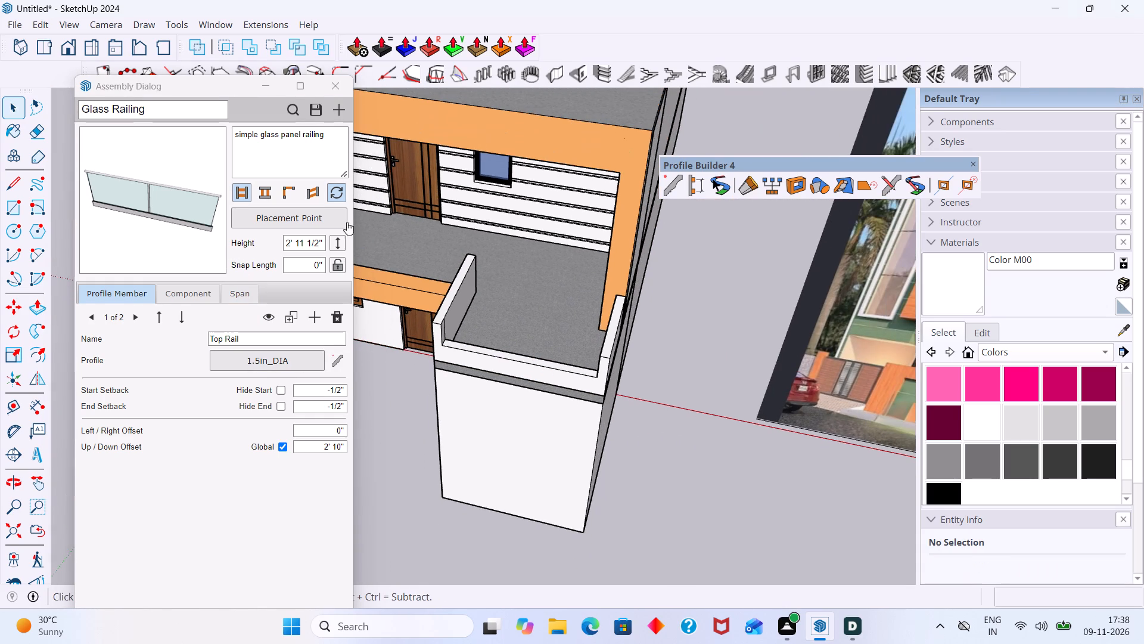
Close the Assembly Dialog without saving the Glass Railing assembly.
{"action": "left_click", "coordinate": [340, 83]}
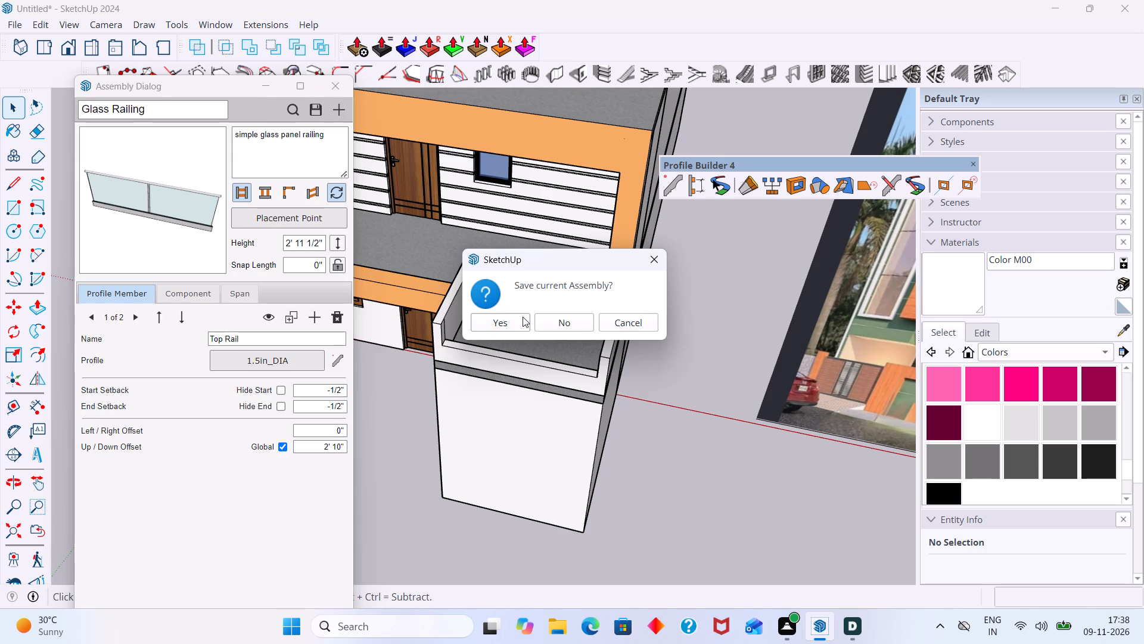
{"action": "left_click", "coordinate": [550, 321]}
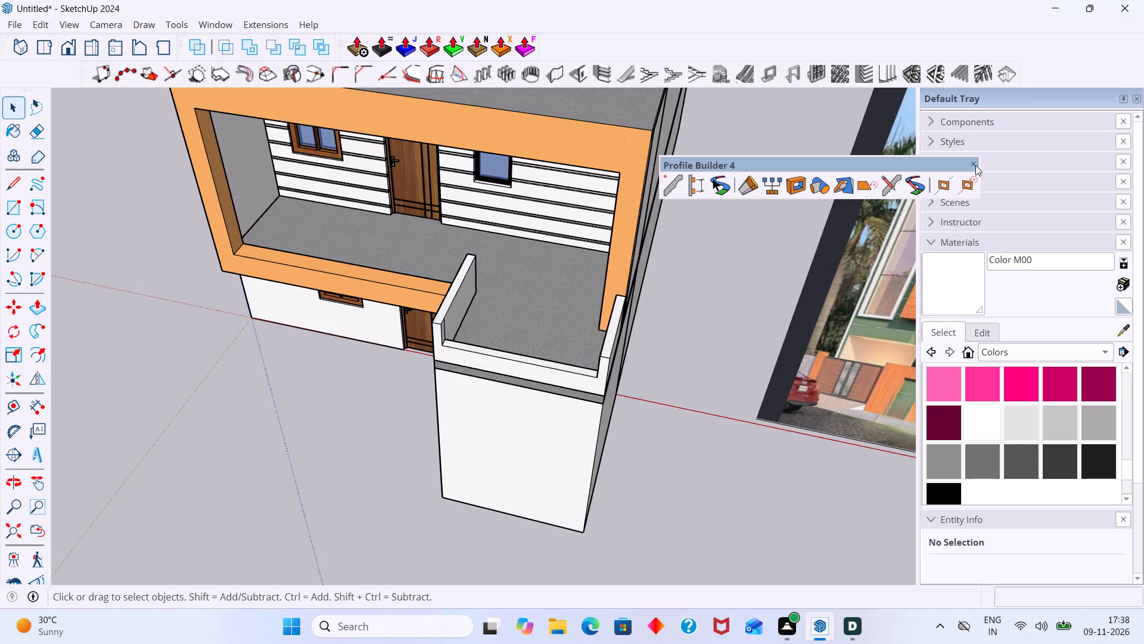
Close the Profile Builder 4 toolbar.
{"action": "left_click", "coordinate": [975, 165]}
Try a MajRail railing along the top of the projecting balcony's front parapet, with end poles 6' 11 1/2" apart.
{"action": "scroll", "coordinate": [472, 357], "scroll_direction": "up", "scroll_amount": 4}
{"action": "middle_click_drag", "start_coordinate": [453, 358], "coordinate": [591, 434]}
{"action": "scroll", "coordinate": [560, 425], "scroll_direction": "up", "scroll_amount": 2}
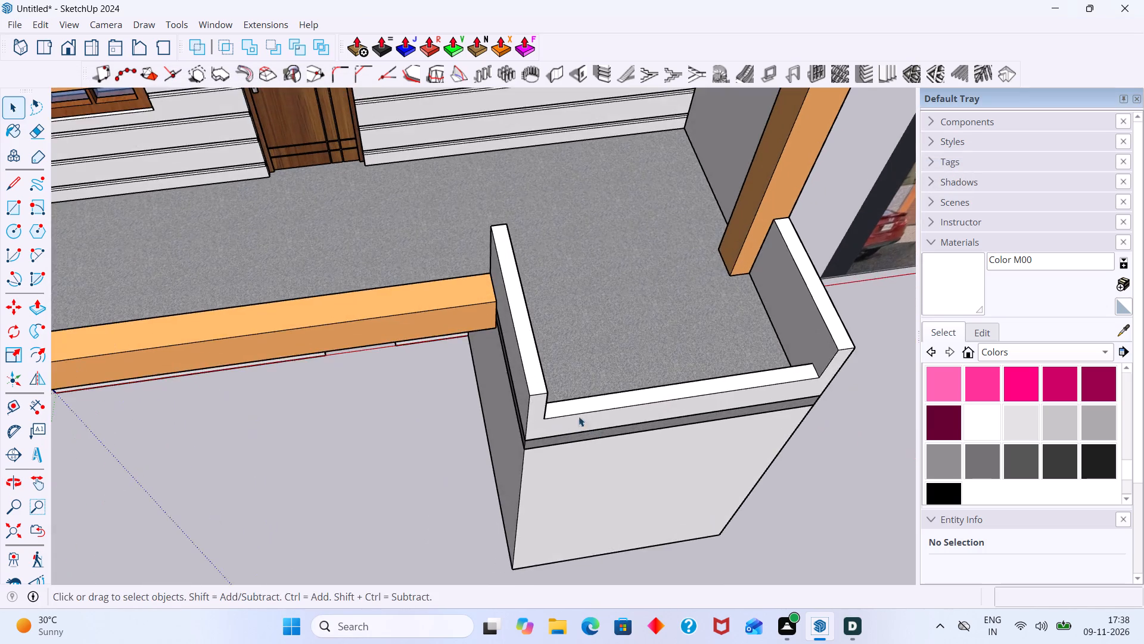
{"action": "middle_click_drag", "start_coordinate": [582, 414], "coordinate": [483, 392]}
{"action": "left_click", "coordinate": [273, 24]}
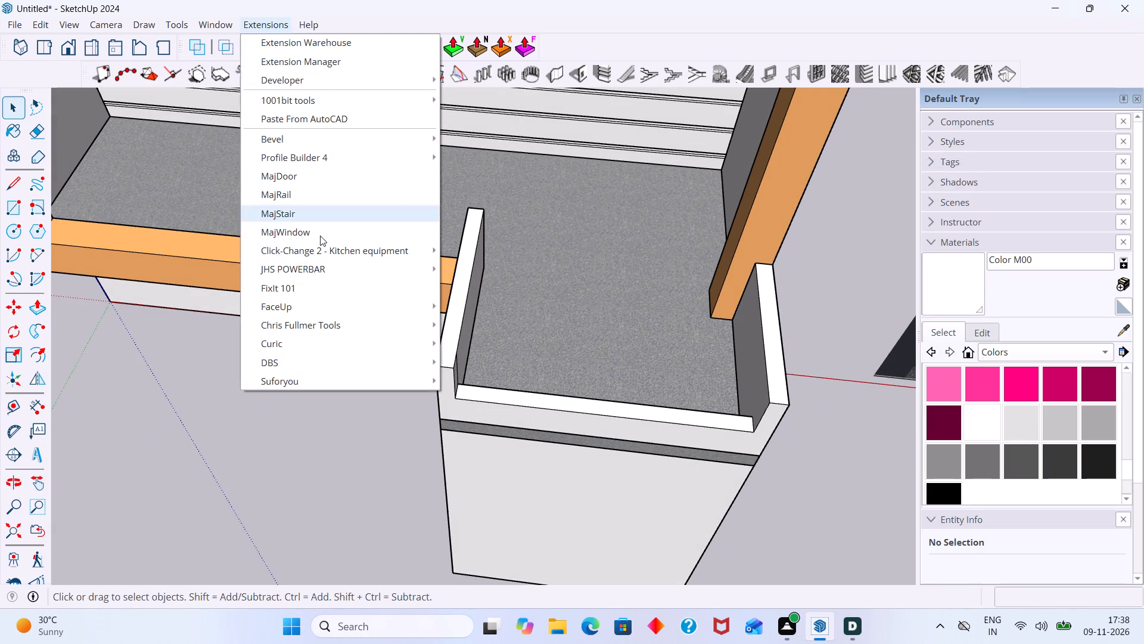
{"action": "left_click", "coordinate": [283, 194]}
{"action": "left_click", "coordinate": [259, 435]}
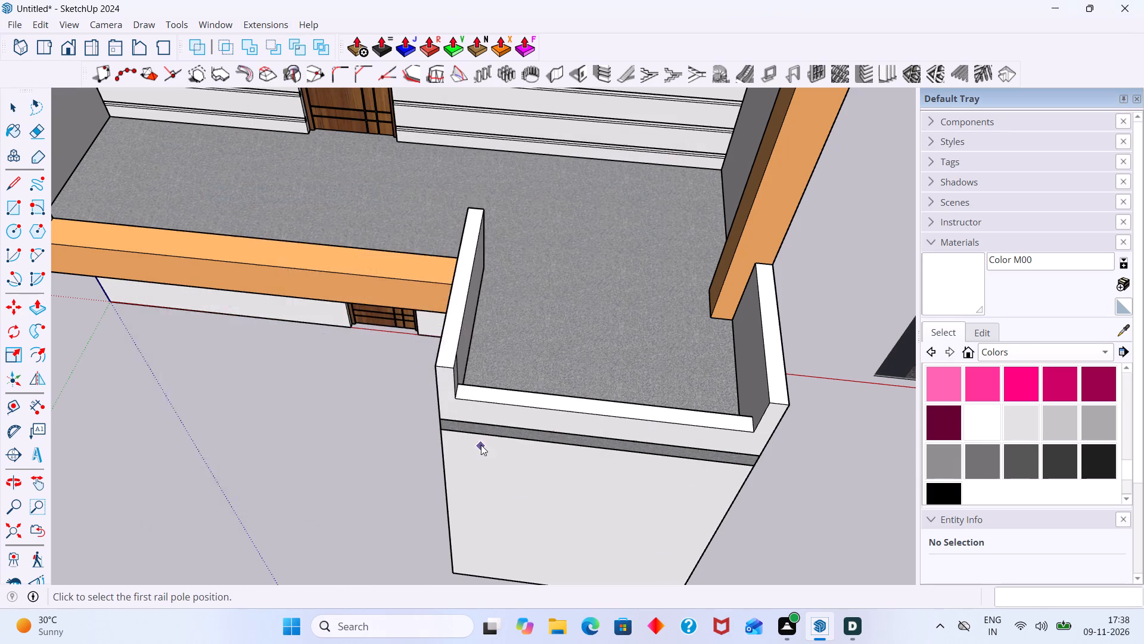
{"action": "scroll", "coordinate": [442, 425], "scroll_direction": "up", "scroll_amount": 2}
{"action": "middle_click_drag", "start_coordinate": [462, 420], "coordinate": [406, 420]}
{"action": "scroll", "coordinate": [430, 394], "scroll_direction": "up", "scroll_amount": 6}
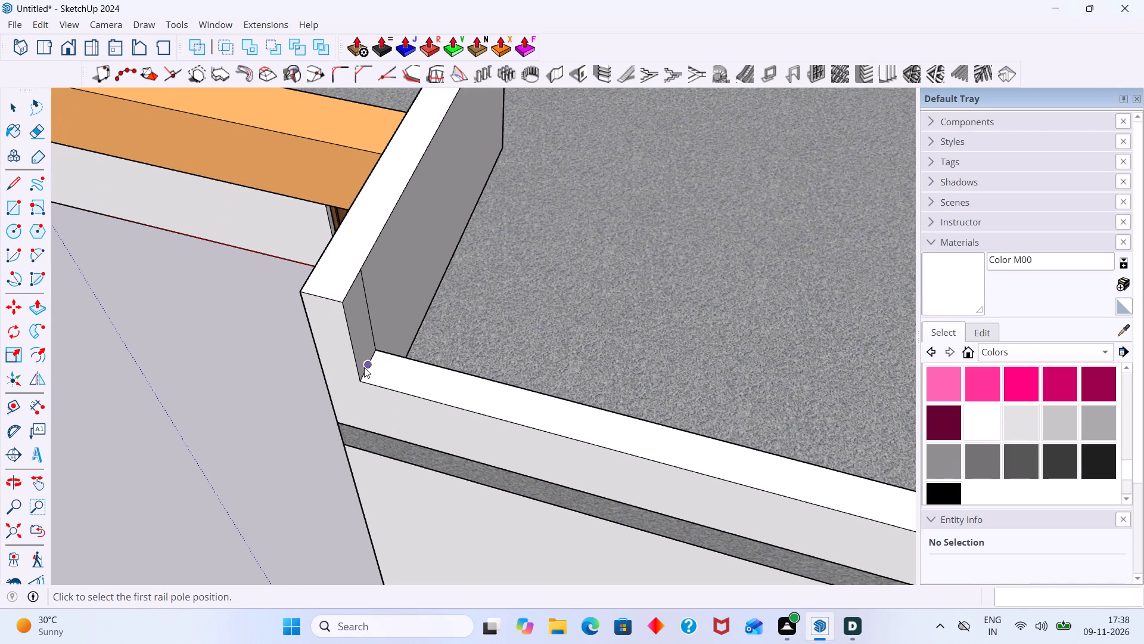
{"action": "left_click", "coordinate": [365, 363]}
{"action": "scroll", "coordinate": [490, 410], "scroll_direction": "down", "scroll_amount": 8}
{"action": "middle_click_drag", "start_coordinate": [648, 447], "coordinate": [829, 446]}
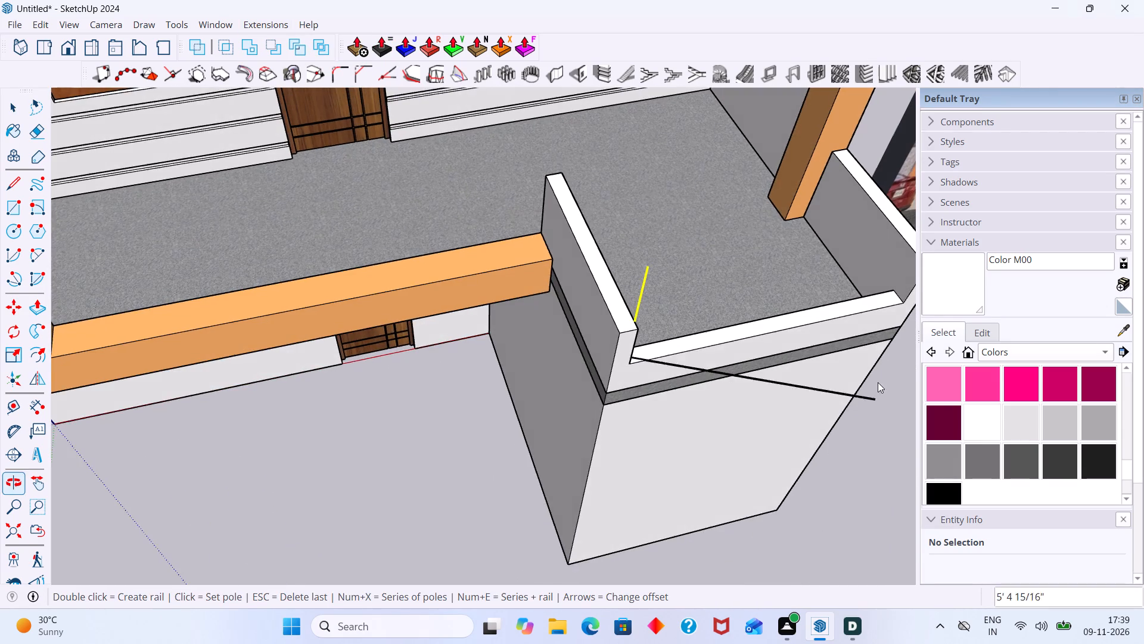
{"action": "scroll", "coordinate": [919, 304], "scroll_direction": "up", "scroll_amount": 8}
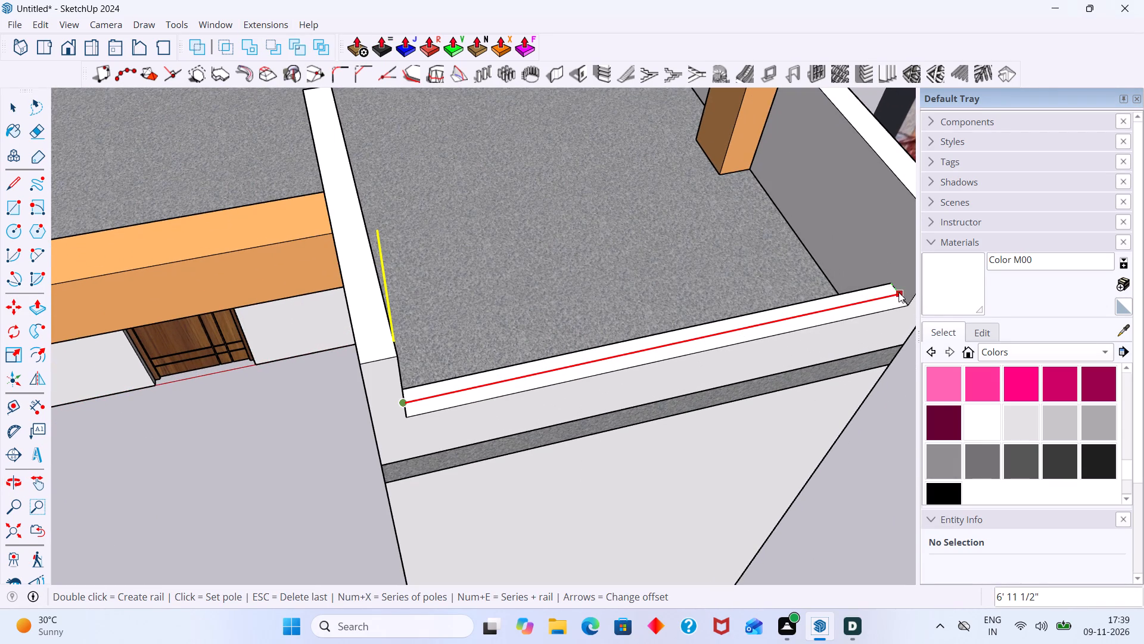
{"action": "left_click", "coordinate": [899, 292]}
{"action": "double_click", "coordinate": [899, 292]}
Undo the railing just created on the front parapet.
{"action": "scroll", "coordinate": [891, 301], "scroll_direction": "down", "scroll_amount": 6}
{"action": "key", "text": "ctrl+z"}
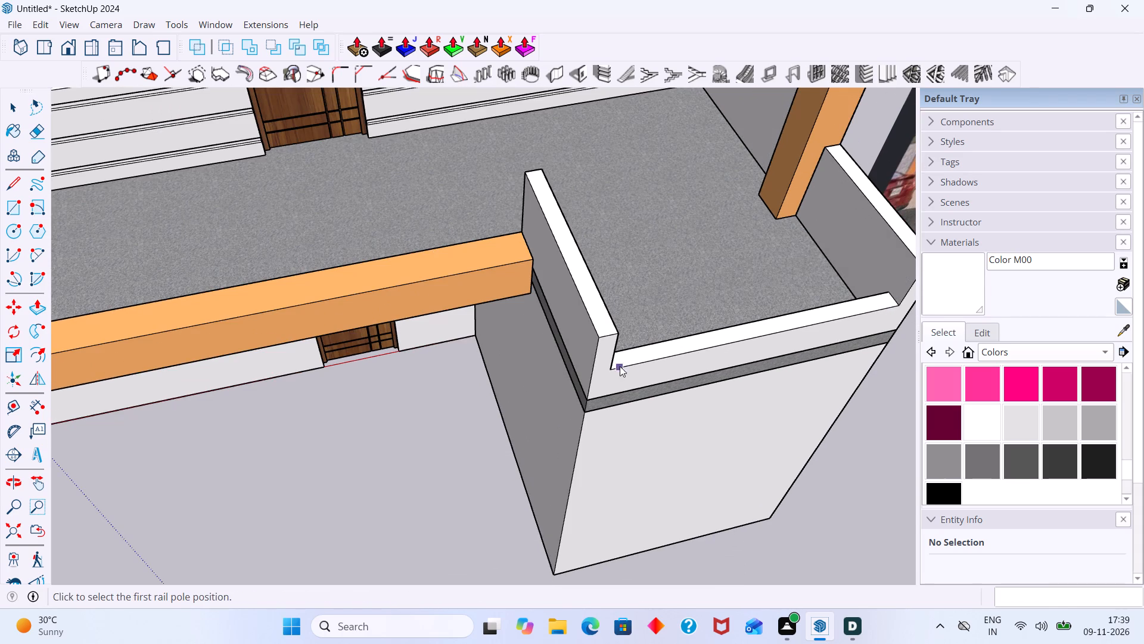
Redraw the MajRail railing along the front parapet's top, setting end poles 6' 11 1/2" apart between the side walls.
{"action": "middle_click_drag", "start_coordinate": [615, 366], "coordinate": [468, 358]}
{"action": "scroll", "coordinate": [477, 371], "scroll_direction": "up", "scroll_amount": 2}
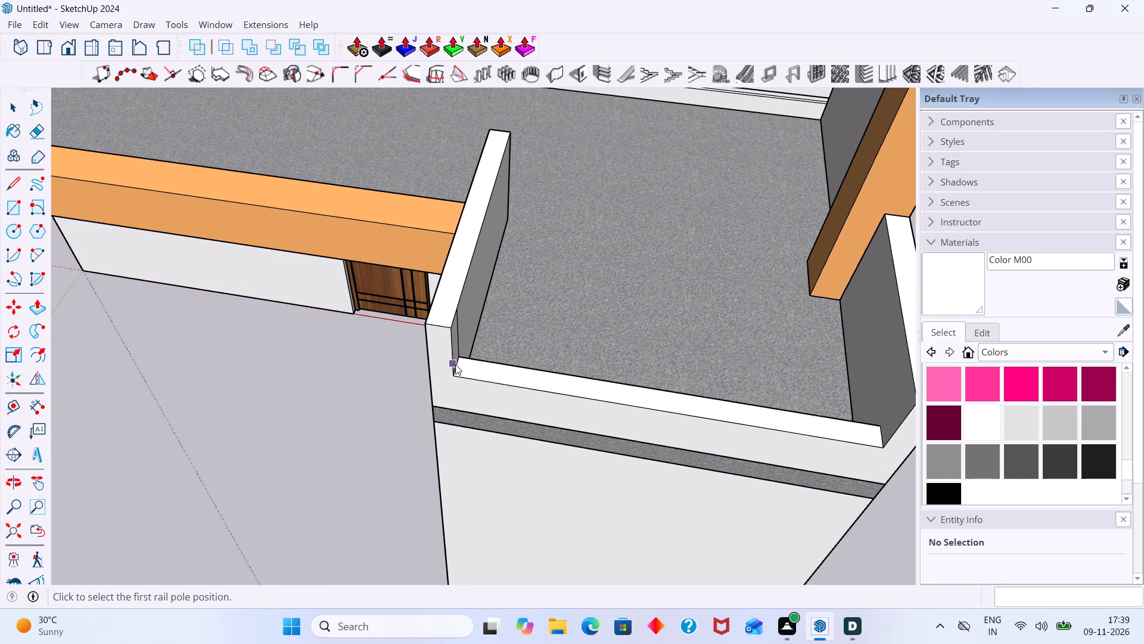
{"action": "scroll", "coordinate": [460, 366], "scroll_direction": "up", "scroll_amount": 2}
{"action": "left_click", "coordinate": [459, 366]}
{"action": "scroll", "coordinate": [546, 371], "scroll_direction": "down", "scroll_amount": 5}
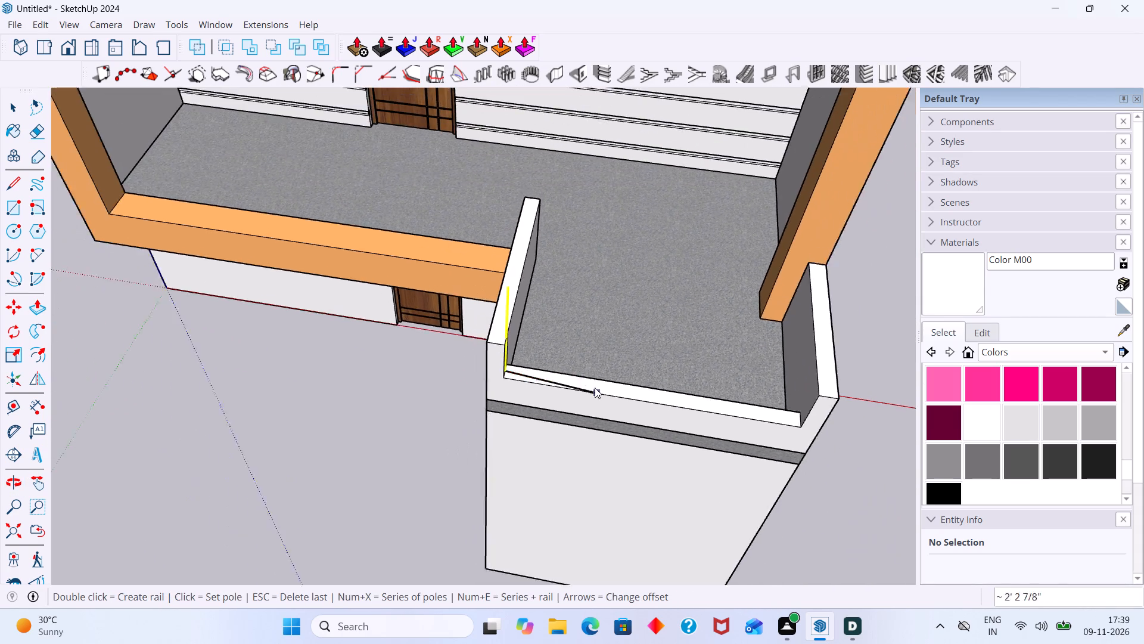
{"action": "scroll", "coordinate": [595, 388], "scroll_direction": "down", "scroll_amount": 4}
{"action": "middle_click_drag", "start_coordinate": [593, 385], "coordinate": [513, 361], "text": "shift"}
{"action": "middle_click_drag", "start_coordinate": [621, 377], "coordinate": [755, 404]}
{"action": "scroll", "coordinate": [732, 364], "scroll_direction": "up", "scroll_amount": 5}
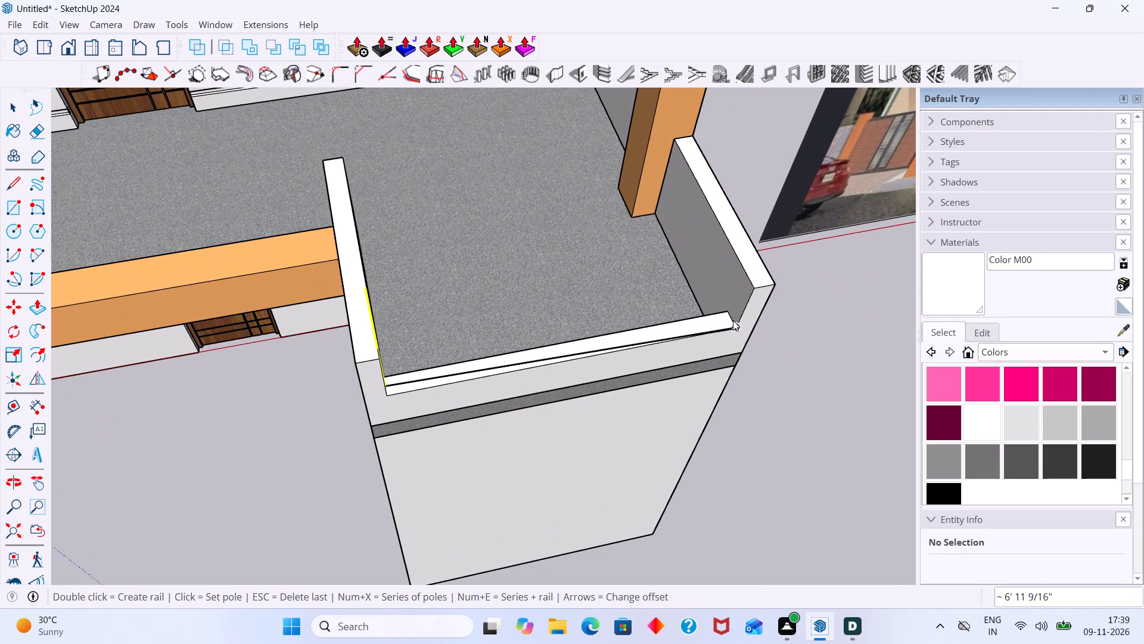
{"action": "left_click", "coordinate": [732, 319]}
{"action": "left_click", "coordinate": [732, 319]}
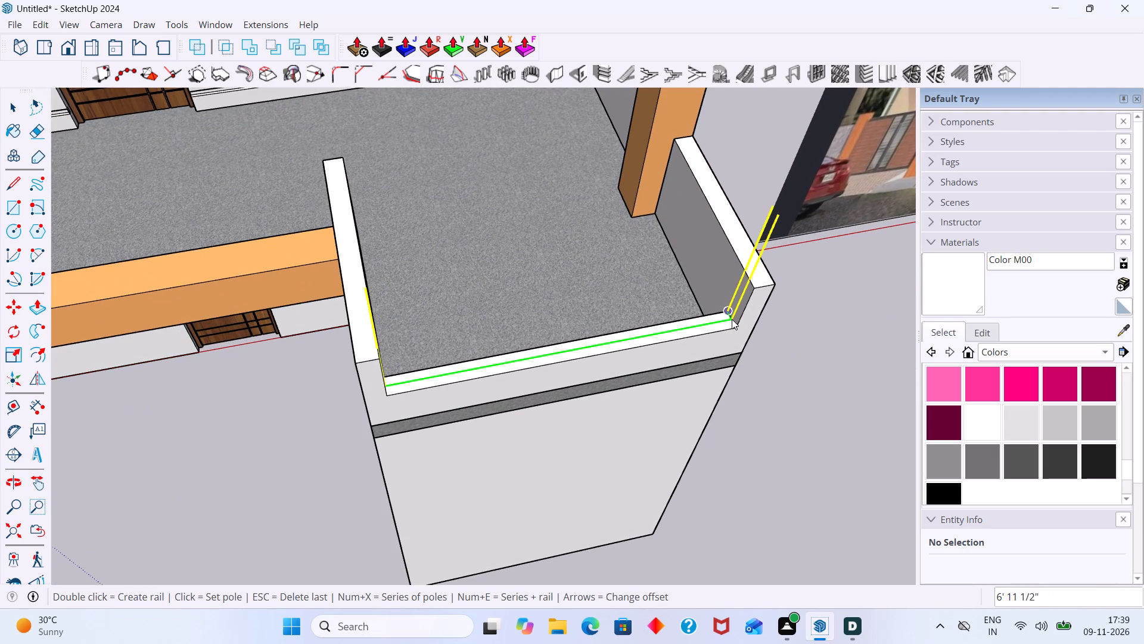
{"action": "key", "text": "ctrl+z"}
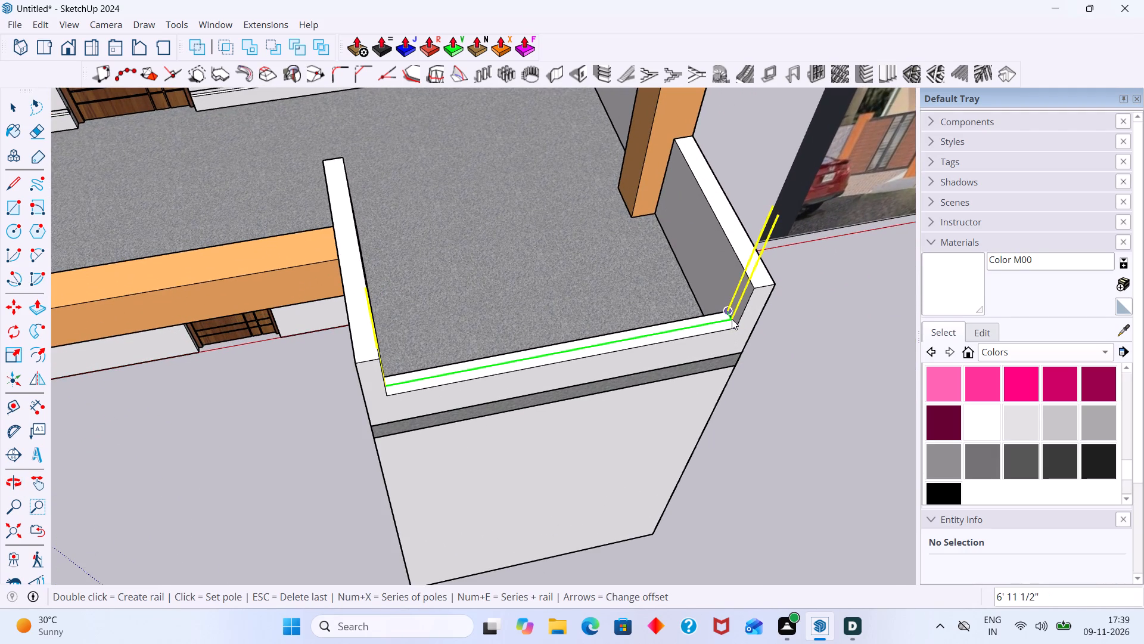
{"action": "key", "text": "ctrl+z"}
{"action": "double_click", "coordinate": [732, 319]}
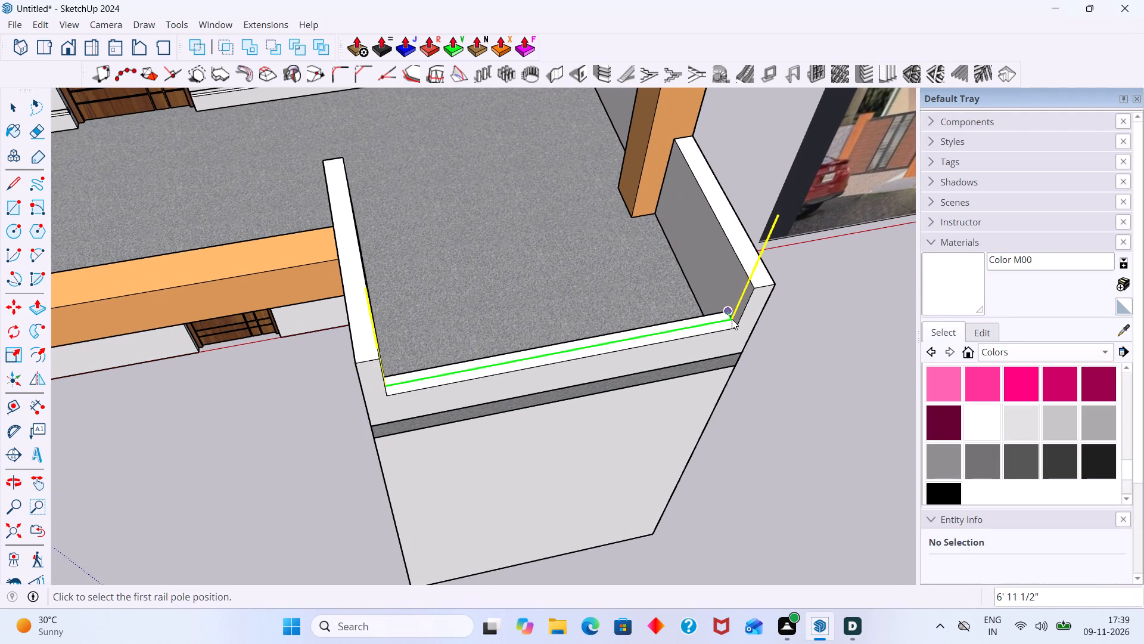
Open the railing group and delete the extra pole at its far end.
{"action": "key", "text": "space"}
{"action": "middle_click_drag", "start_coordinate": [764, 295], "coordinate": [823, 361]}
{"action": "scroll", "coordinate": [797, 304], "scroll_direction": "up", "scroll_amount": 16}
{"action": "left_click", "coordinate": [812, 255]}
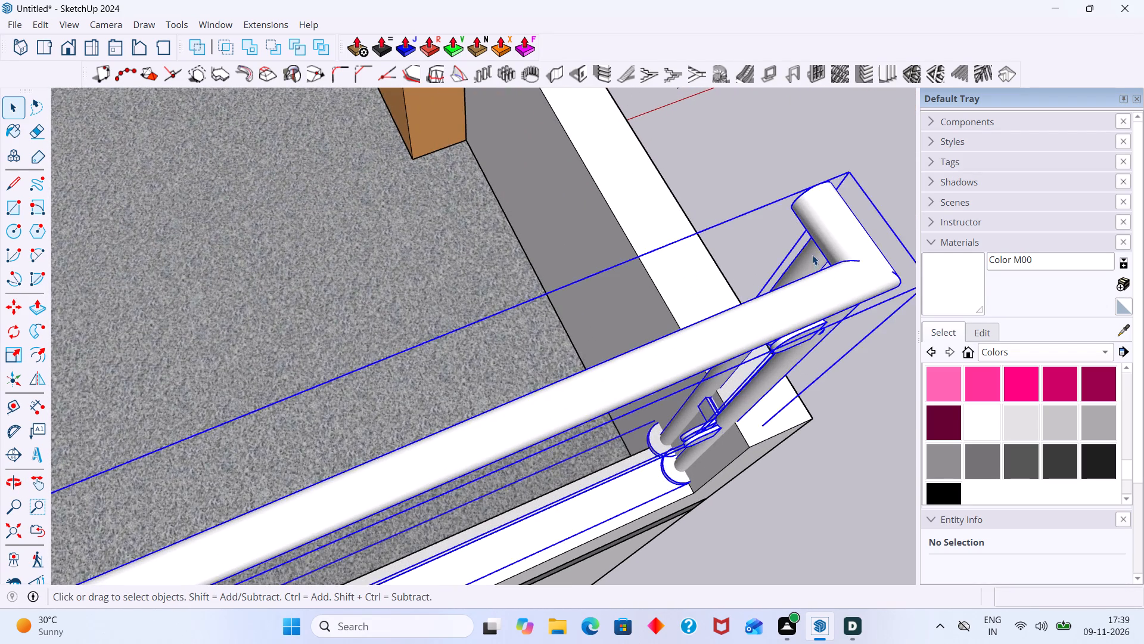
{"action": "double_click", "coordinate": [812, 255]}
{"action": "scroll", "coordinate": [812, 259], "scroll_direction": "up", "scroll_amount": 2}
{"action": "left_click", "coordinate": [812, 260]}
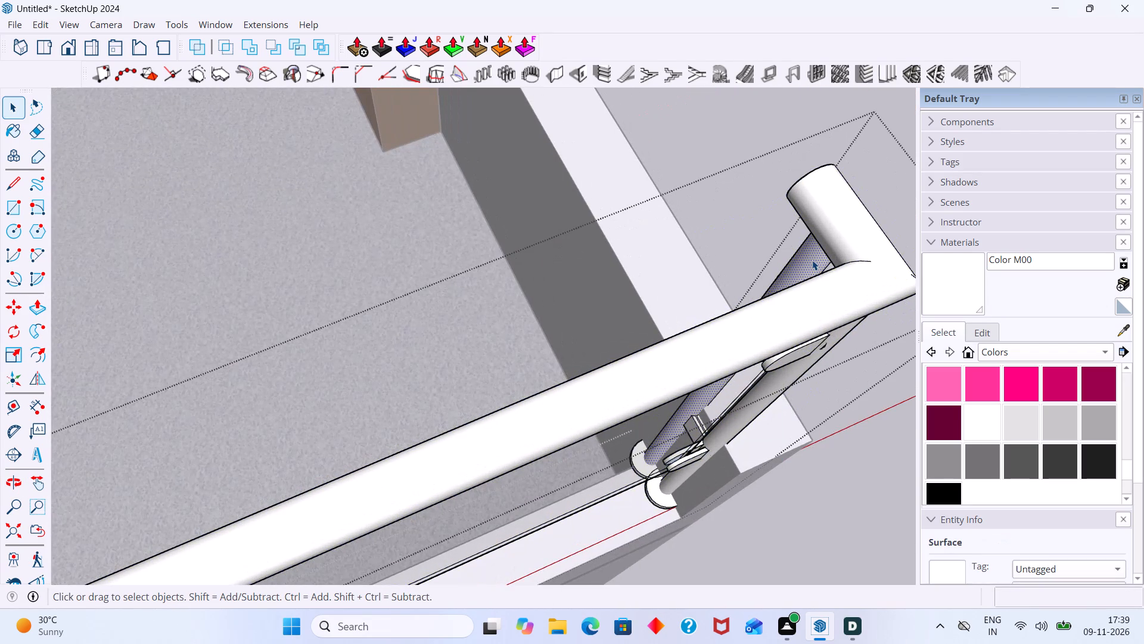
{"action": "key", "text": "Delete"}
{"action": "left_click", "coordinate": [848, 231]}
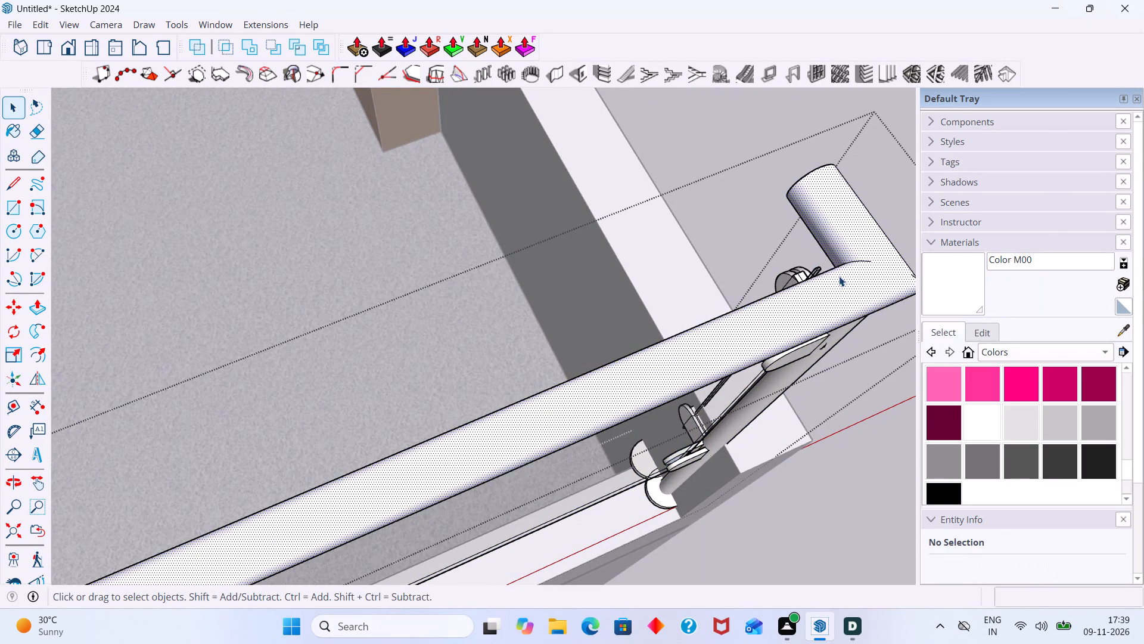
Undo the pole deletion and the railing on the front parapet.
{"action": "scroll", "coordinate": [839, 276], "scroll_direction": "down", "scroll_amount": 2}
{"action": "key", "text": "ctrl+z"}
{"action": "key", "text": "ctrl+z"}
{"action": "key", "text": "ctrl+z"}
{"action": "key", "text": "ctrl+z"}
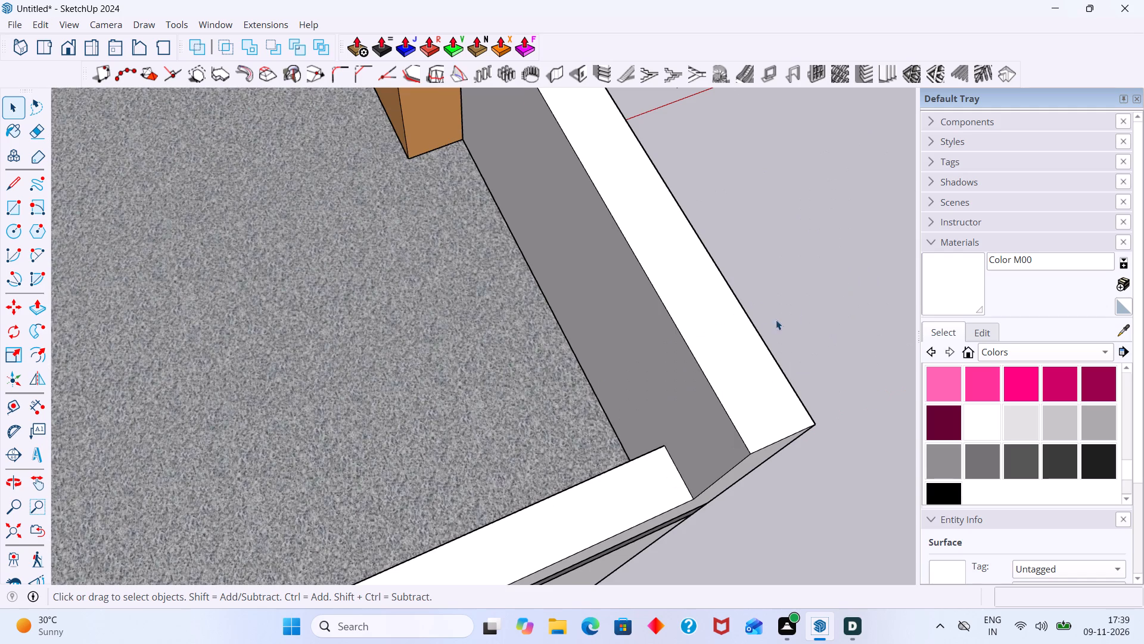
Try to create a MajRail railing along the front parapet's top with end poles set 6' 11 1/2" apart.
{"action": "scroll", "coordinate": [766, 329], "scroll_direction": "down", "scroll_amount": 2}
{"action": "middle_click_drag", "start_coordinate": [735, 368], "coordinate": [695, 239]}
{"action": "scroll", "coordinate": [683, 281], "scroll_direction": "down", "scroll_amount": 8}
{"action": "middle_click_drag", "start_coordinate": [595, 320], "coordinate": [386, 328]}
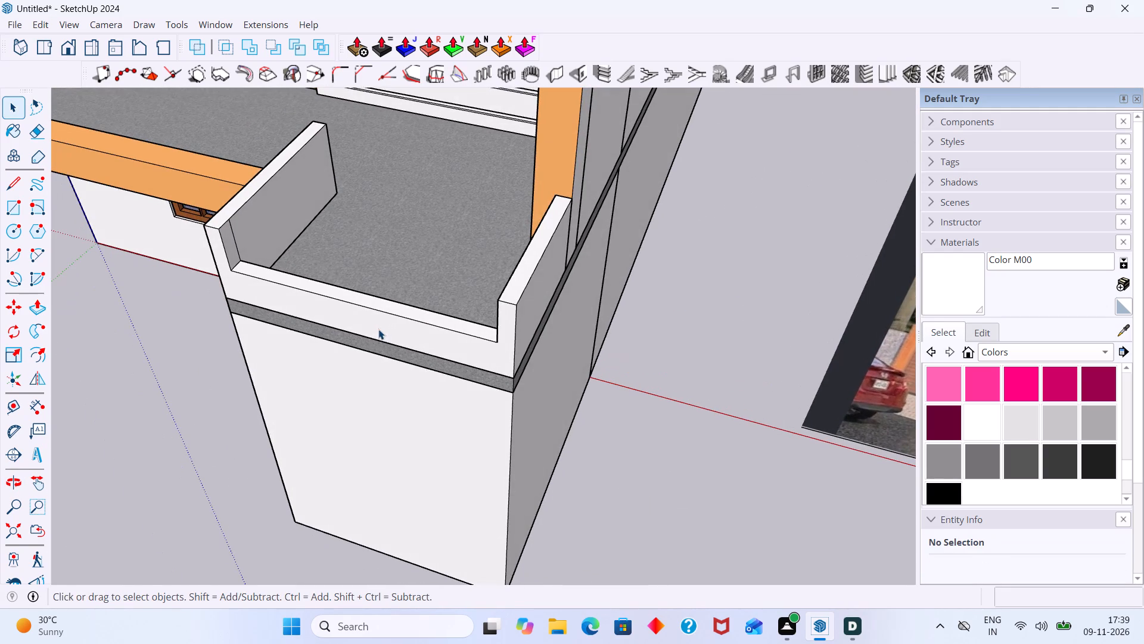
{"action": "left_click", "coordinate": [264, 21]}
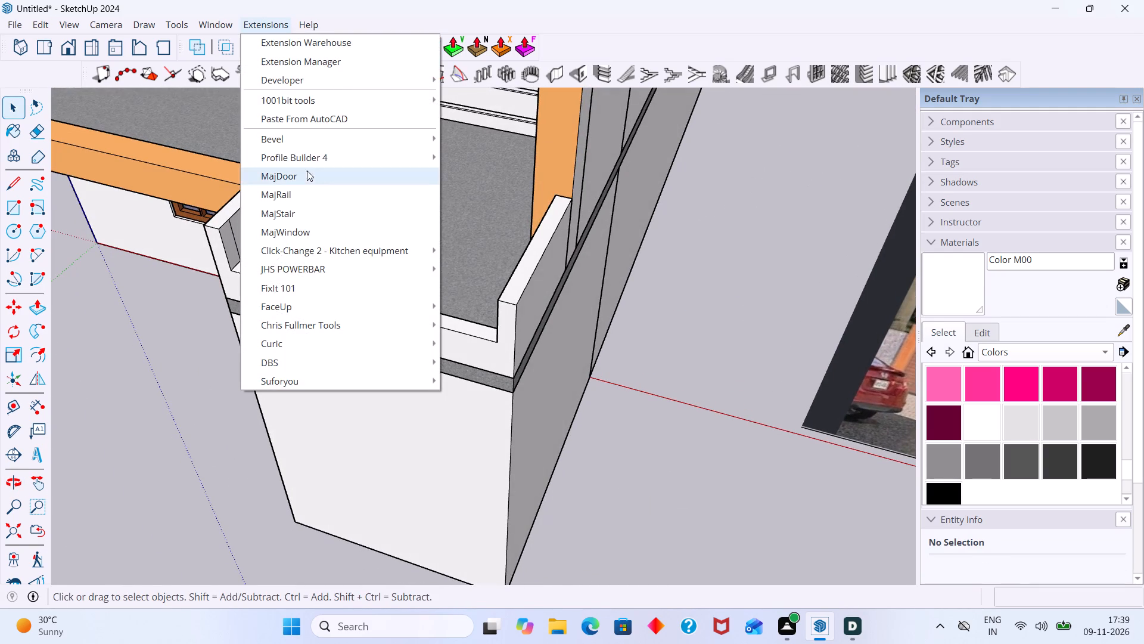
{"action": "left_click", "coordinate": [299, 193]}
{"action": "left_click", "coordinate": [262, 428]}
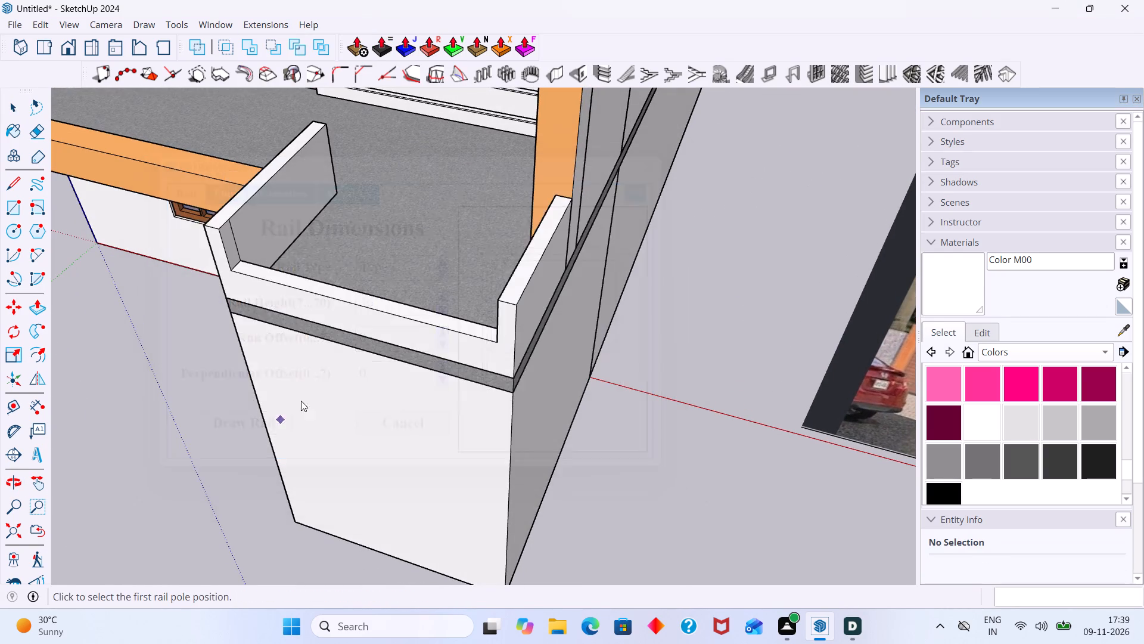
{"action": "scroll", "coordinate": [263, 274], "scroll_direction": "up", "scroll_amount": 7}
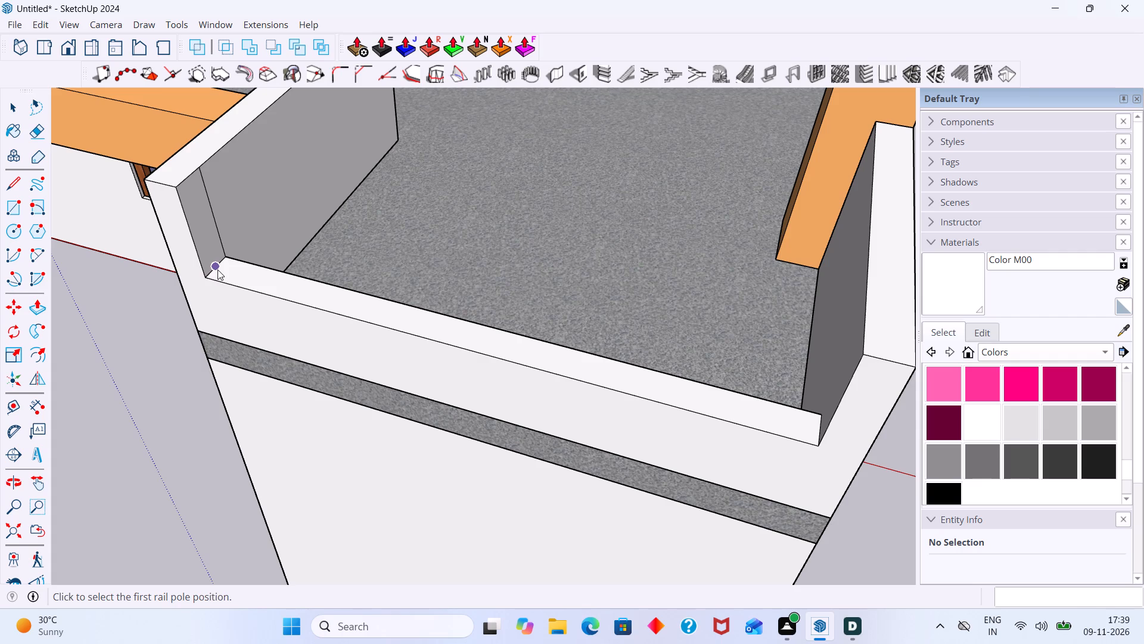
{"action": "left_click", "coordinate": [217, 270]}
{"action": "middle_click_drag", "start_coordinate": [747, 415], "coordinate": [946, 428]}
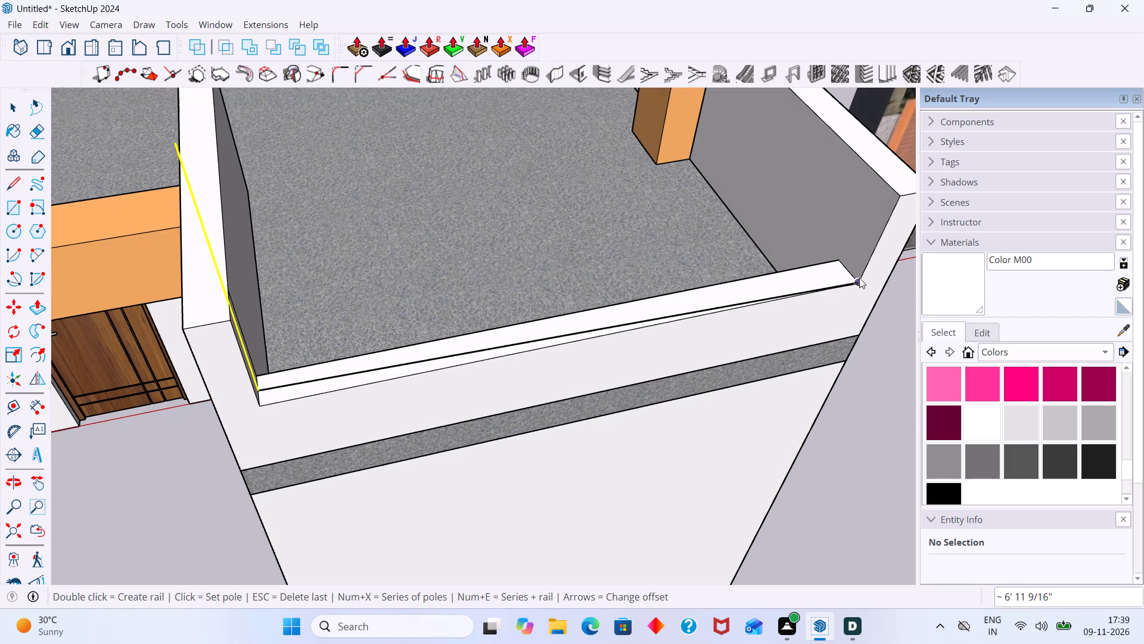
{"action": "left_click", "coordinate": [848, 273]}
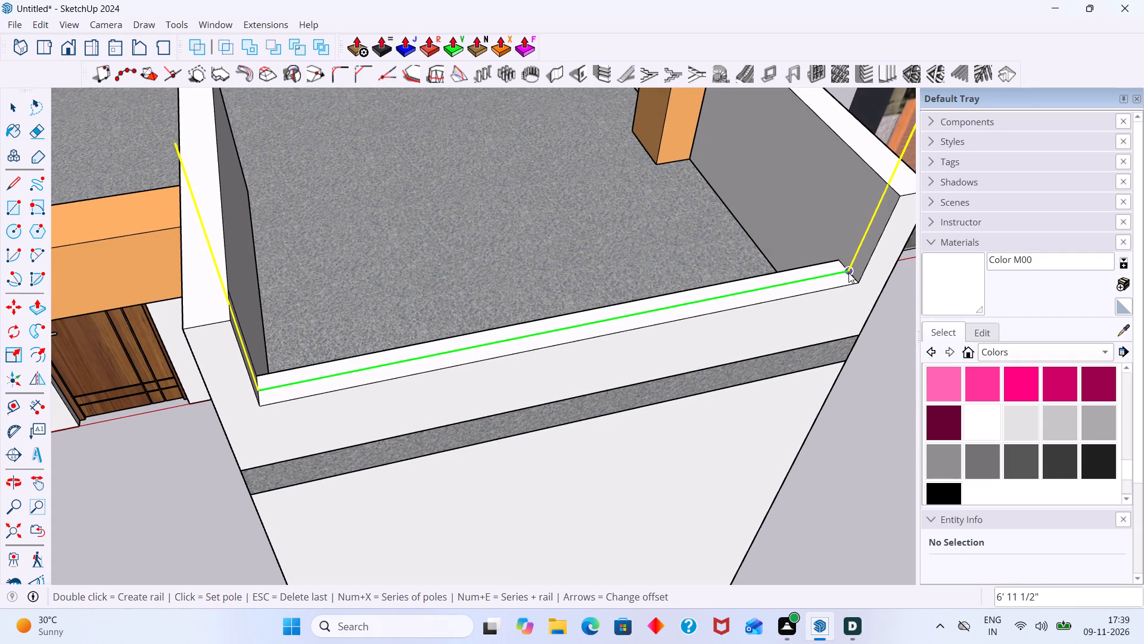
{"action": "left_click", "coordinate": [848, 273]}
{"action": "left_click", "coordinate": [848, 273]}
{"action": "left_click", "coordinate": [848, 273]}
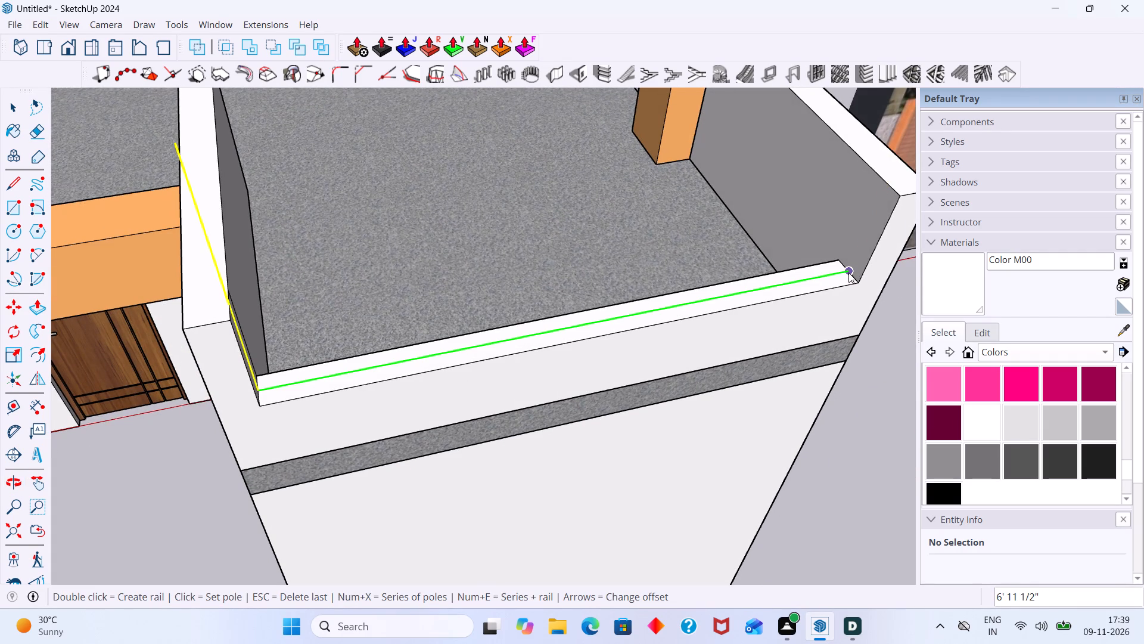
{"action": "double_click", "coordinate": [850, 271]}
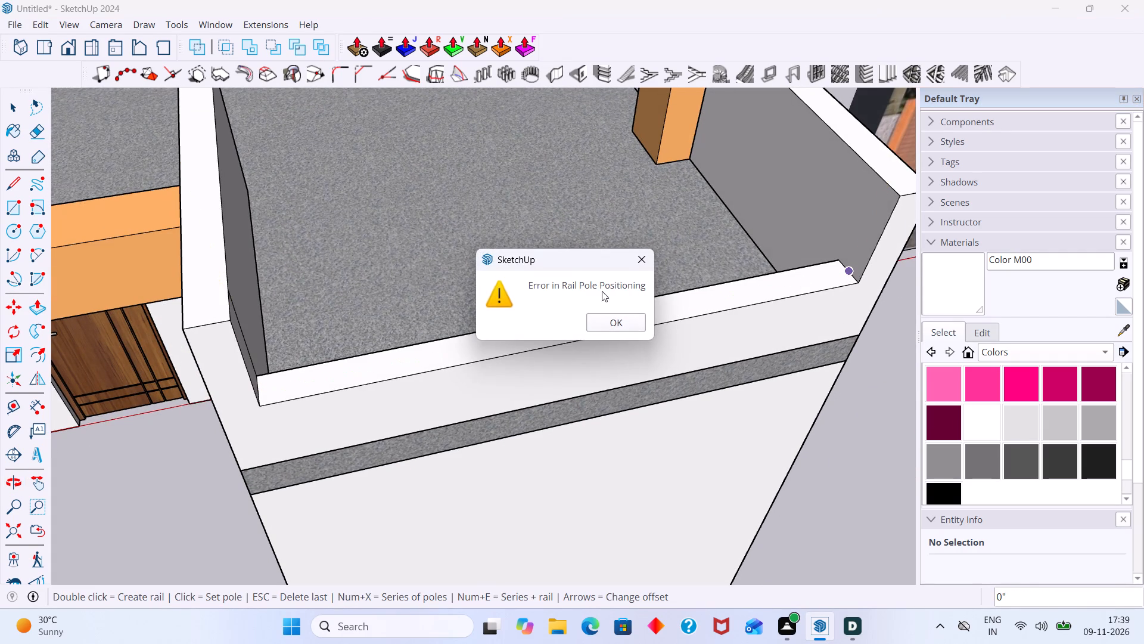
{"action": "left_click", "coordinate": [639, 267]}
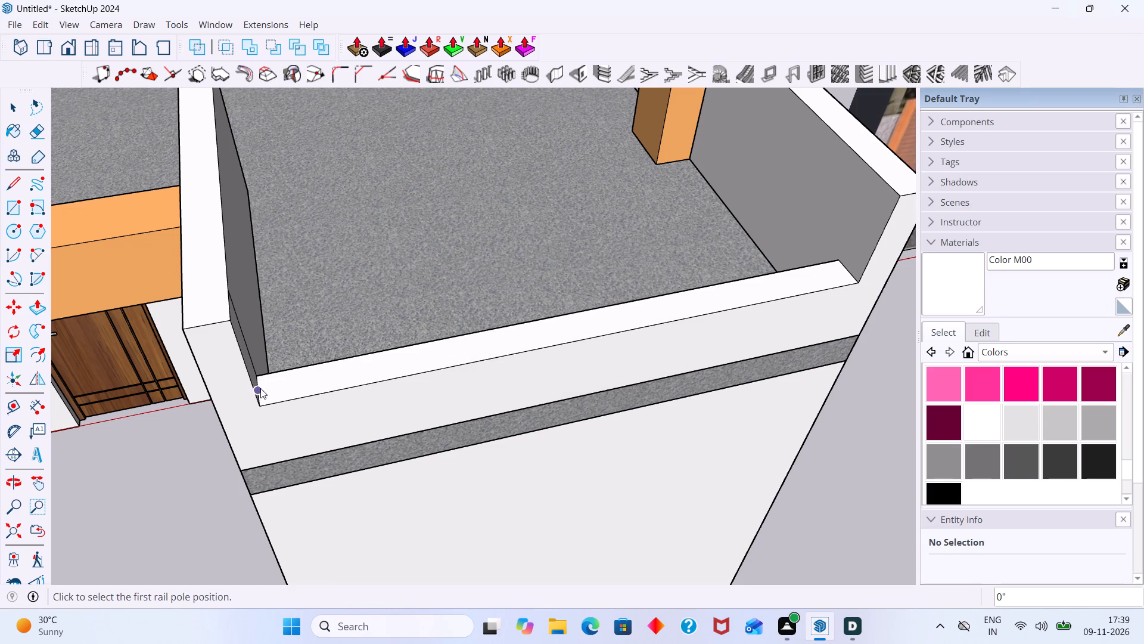
Create a MajRail railing along the front parapet's top with end poles and a middle pole 3' 6" from the first.
{"action": "left_click", "coordinate": [260, 388]}
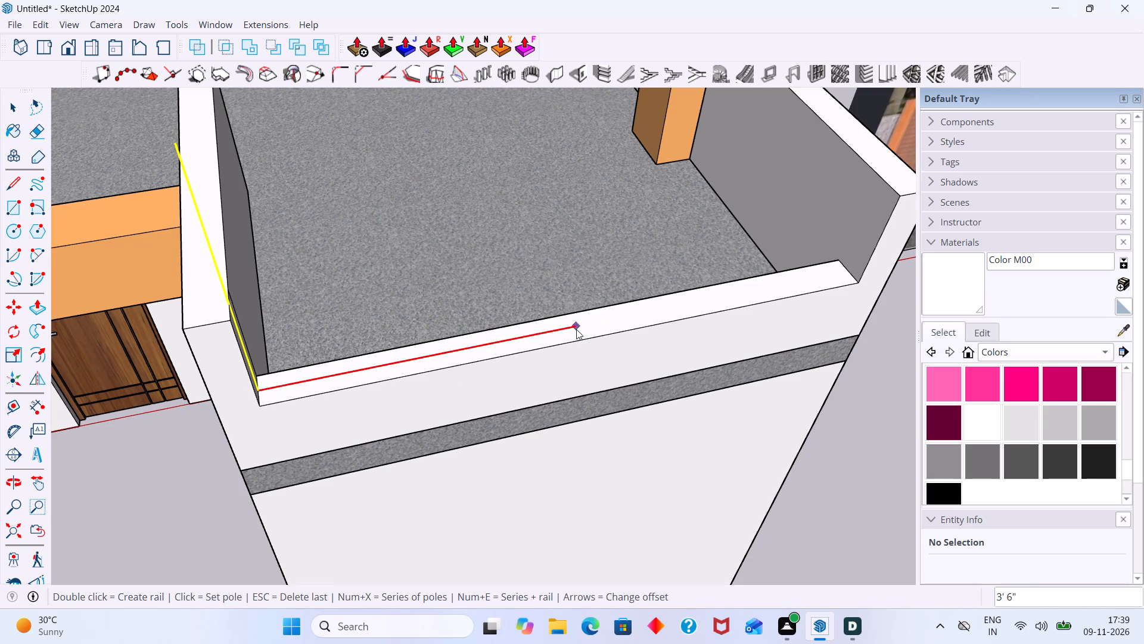
{"action": "left_click", "coordinate": [576, 329]}
{"action": "double_click", "coordinate": [848, 273]}
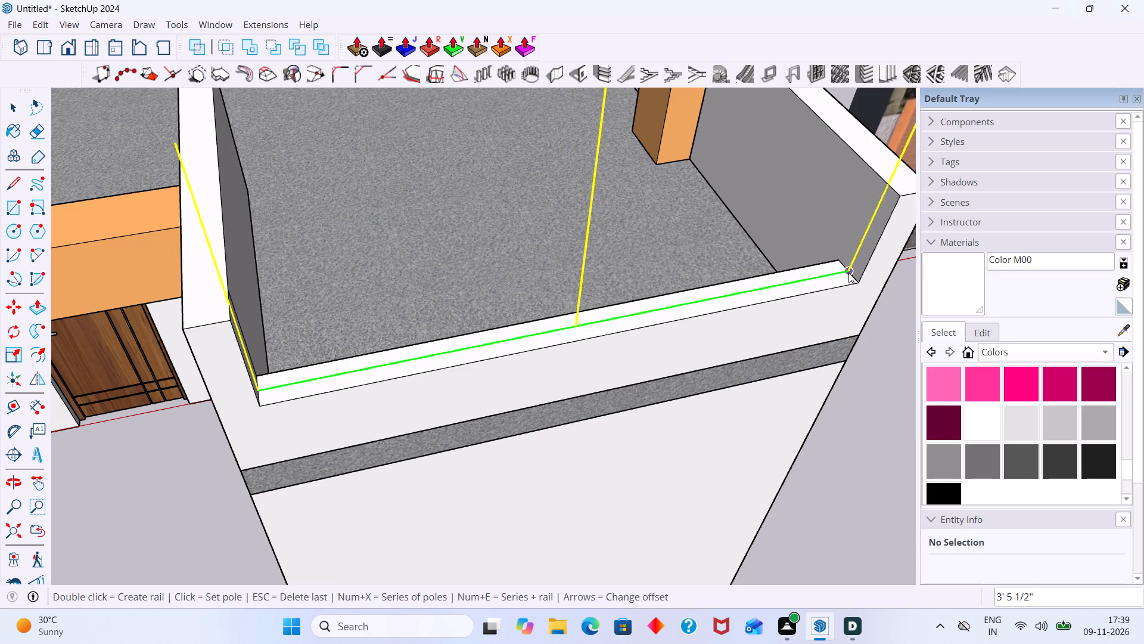
{"action": "scroll", "coordinate": [830, 279], "scroll_direction": "down", "scroll_amount": 9}
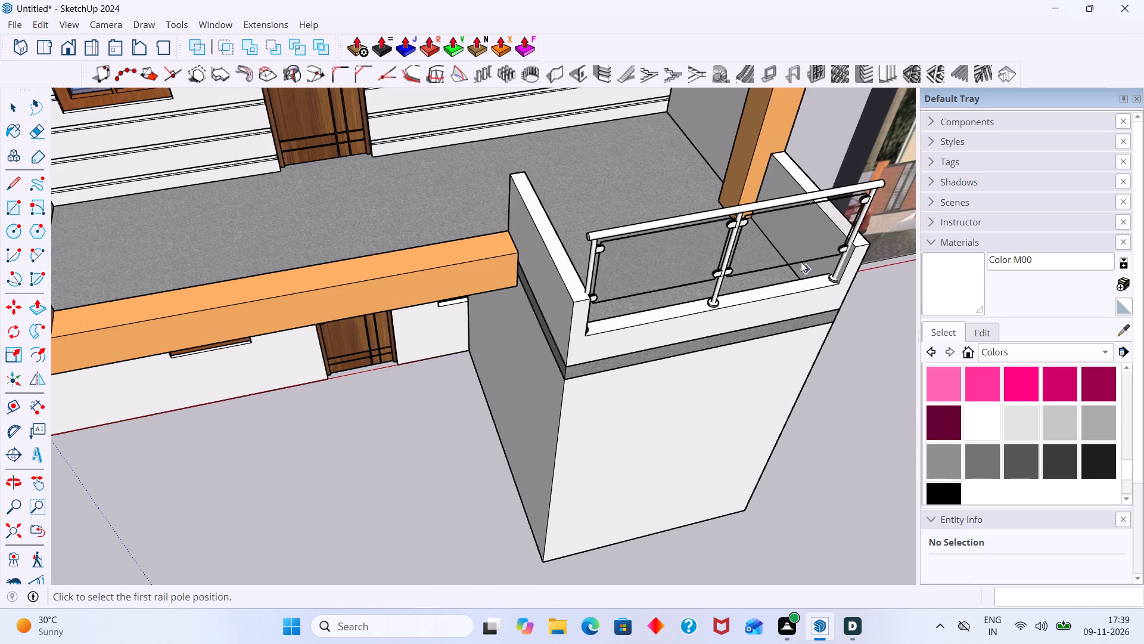
{"action": "key", "text": "space"}
Scale the front parapet's railing group down in height only, to a blue-axis factor of about 0.37.
{"action": "middle_click_drag", "start_coordinate": [677, 85], "coordinate": [577, 70]}
{"action": "scroll", "coordinate": [692, 205], "scroll_direction": "up", "scroll_amount": 4}
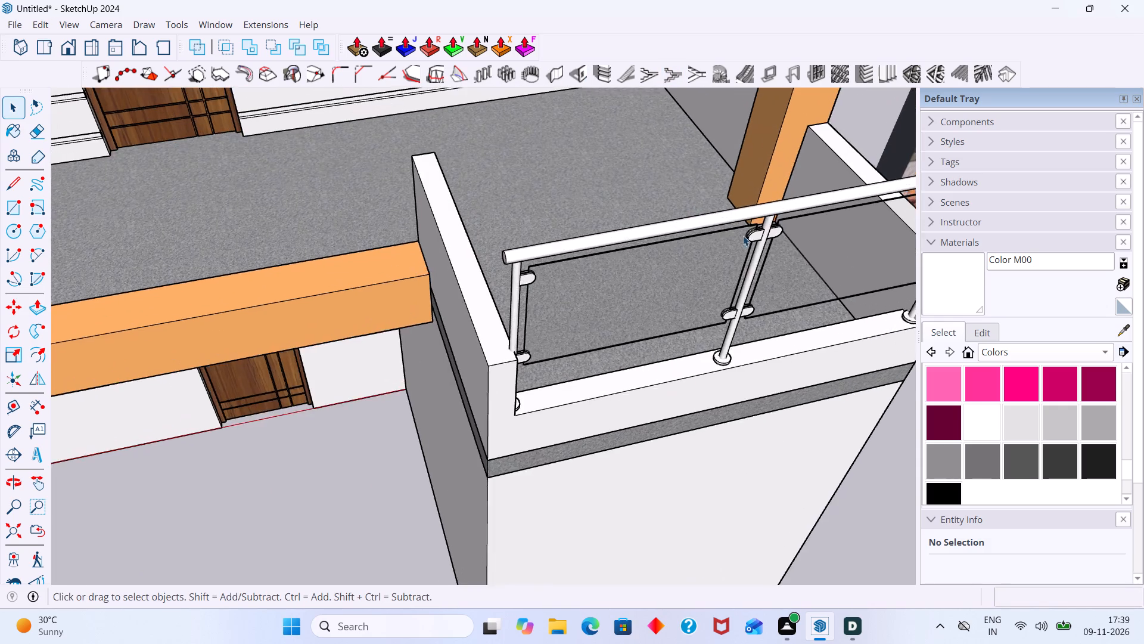
{"action": "middle_click_drag", "start_coordinate": [742, 234], "coordinate": [624, 213]}
{"action": "scroll", "coordinate": [692, 281], "scroll_direction": "up", "scroll_amount": 2}
{"action": "scroll", "coordinate": [672, 271], "scroll_direction": "down", "scroll_amount": 6}
{"action": "scroll", "coordinate": [685, 241], "scroll_direction": "up", "scroll_amount": 3}
{"action": "left_click", "coordinate": [684, 231]}
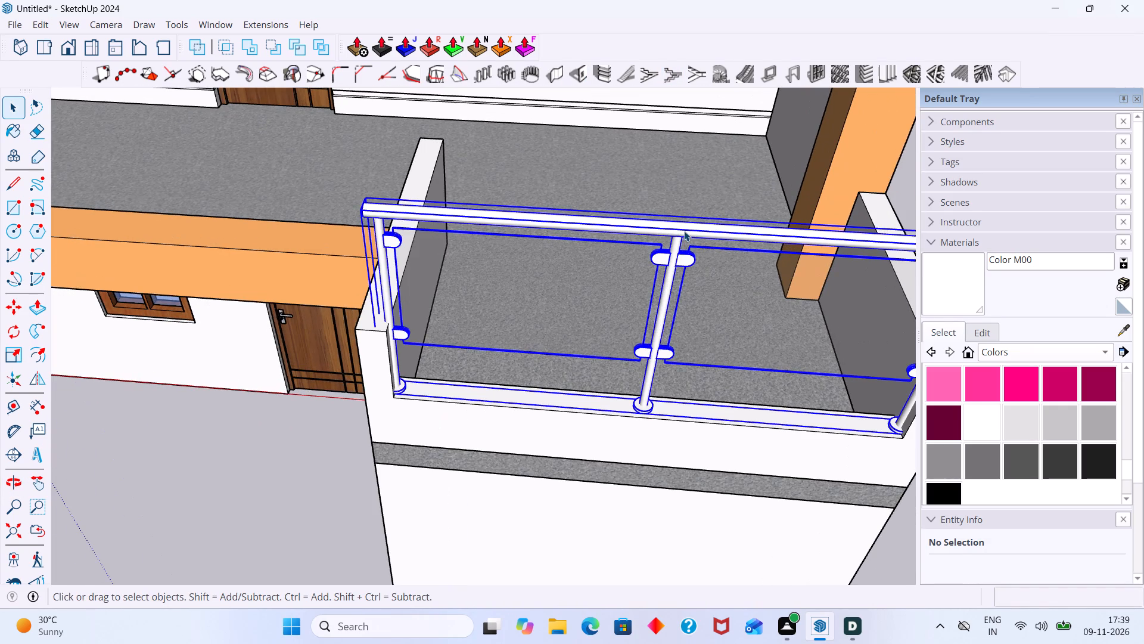
{"action": "key", "text": "s"}
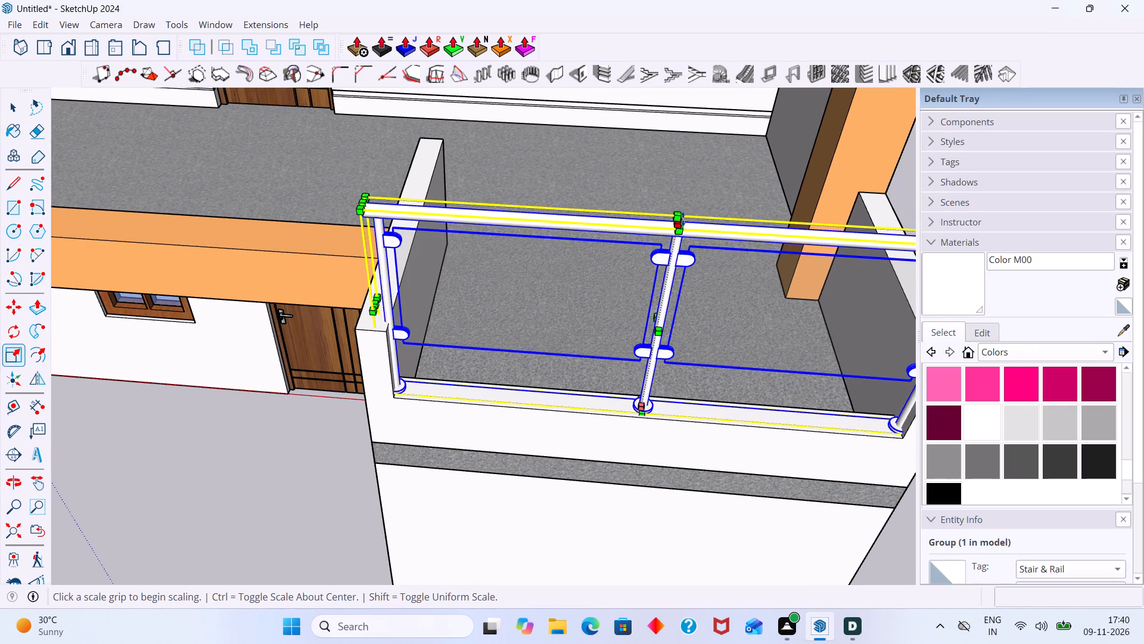
{"action": "scroll", "coordinate": [679, 219], "scroll_direction": "up", "scroll_amount": 3}
{"action": "left_click", "coordinate": [679, 219]}
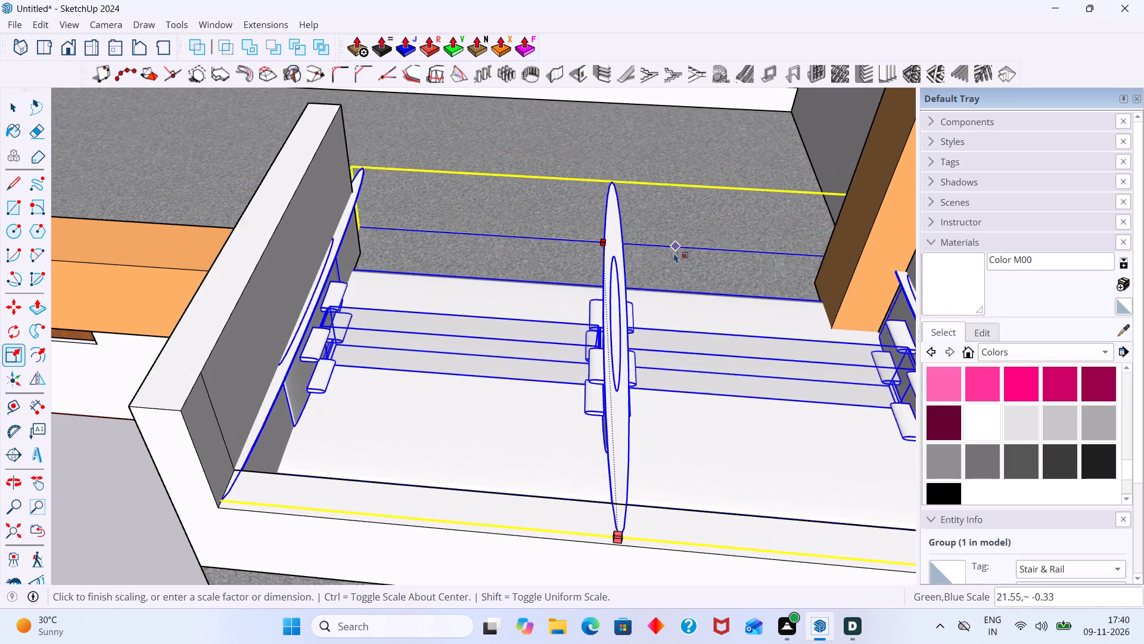
{"action": "scroll", "coordinate": [666, 288], "scroll_direction": "down", "scroll_amount": 12}
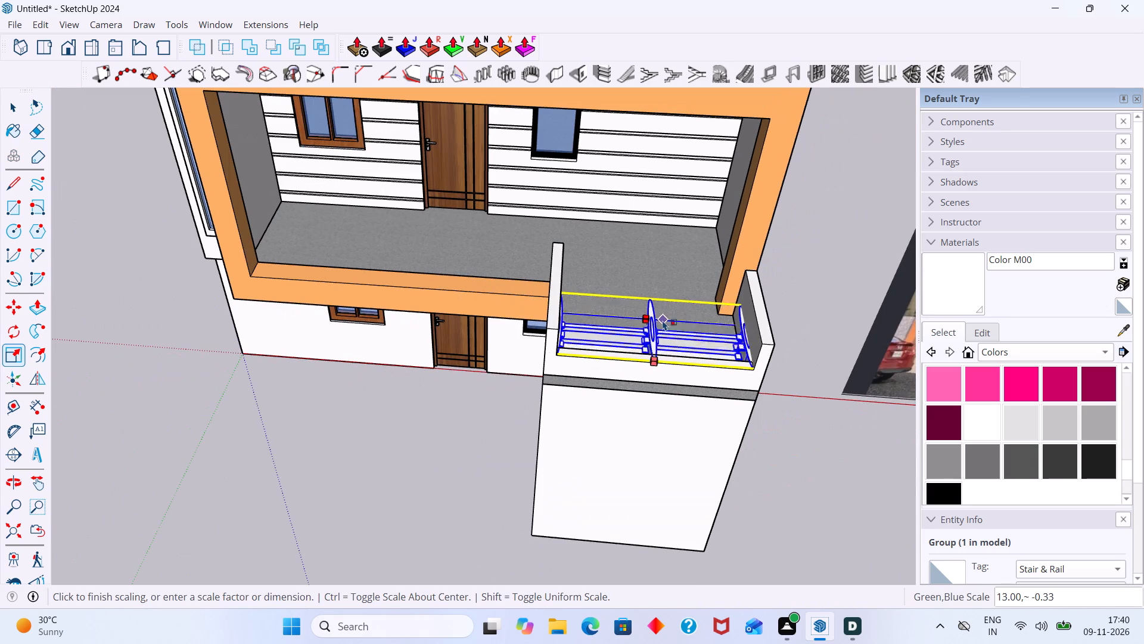
{"action": "key", "text": "Escape"}
{"action": "scroll", "coordinate": [673, 298], "scroll_direction": "up", "scroll_amount": 5}
{"action": "scroll", "coordinate": [517, 275], "scroll_direction": "up", "scroll_amount": 1}
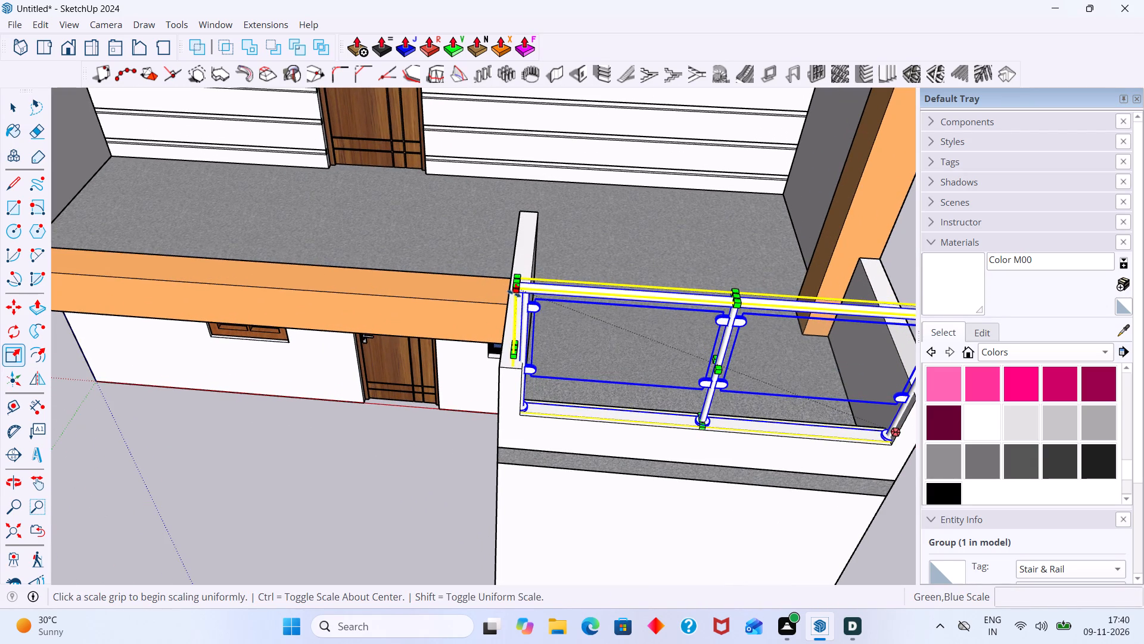
{"action": "left_click", "coordinate": [514, 293]}
{"action": "key", "text": "Escape"}
{"action": "scroll", "coordinate": [758, 292], "scroll_direction": "up", "scroll_amount": 2}
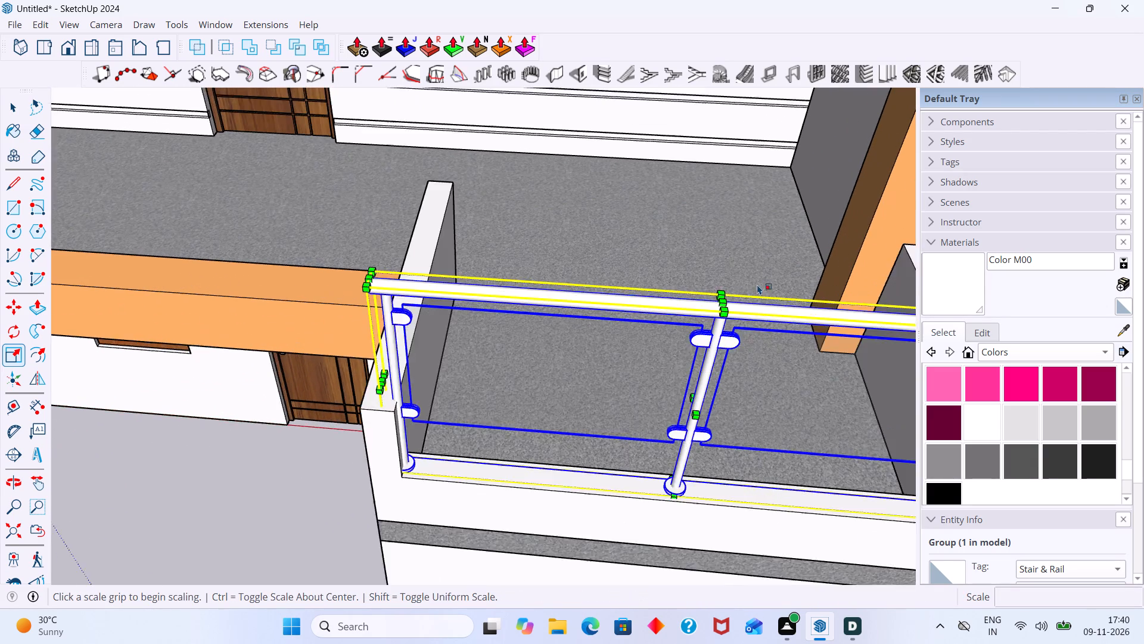
{"action": "scroll", "coordinate": [757, 284], "scroll_direction": "up", "scroll_amount": 3}
{"action": "left_click", "coordinate": [719, 308]}
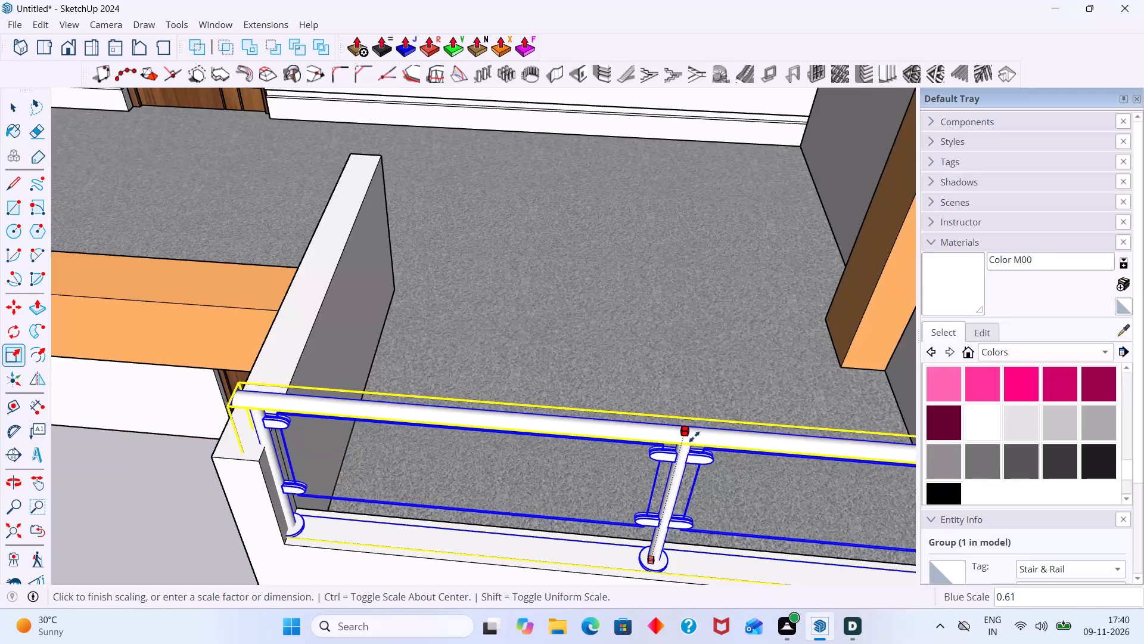
{"action": "middle_click_drag", "start_coordinate": [689, 438], "coordinate": [669, 259]}
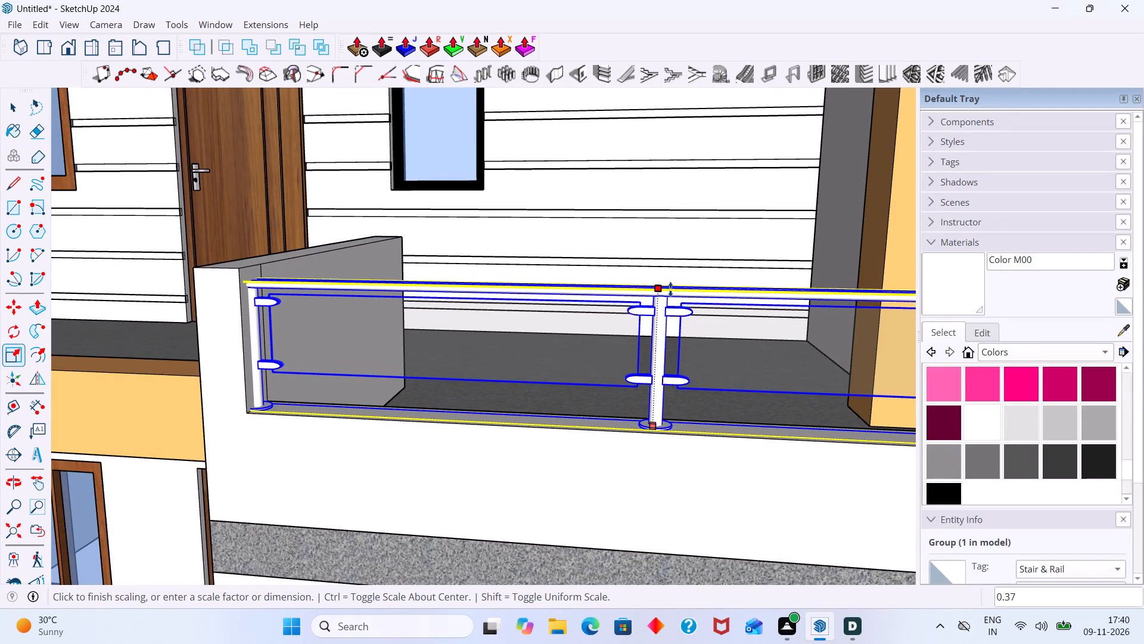
{"action": "left_click", "coordinate": [670, 289]}
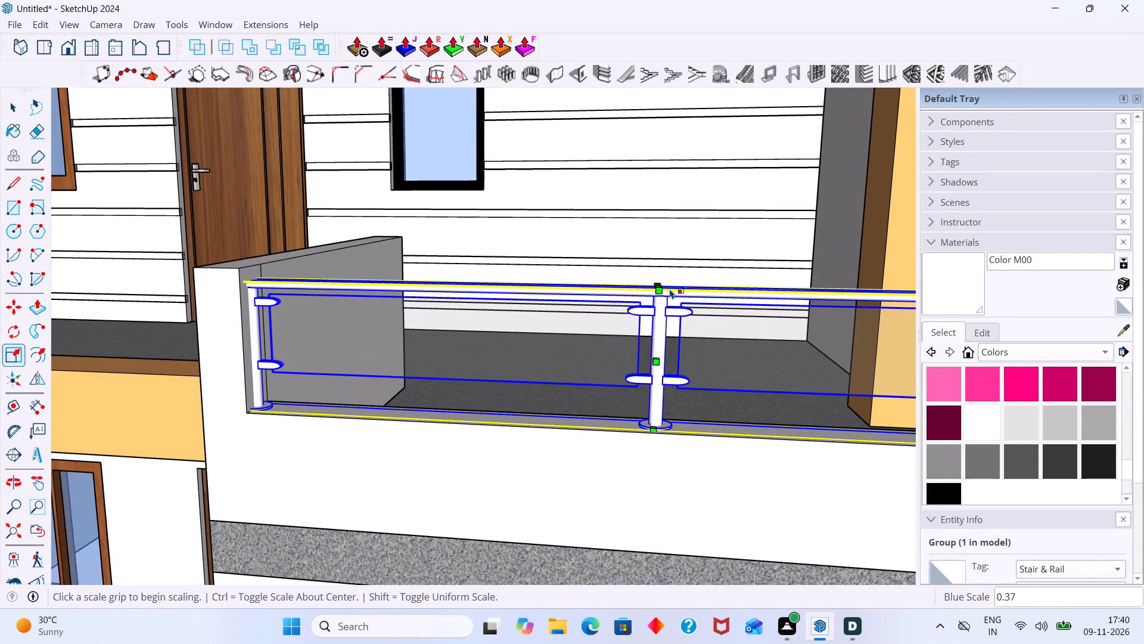
{"action": "key", "text": "space"}
{"action": "scroll", "coordinate": [679, 297], "scroll_direction": "down", "scroll_amount": 12}
{"action": "left_click", "coordinate": [820, 284]}
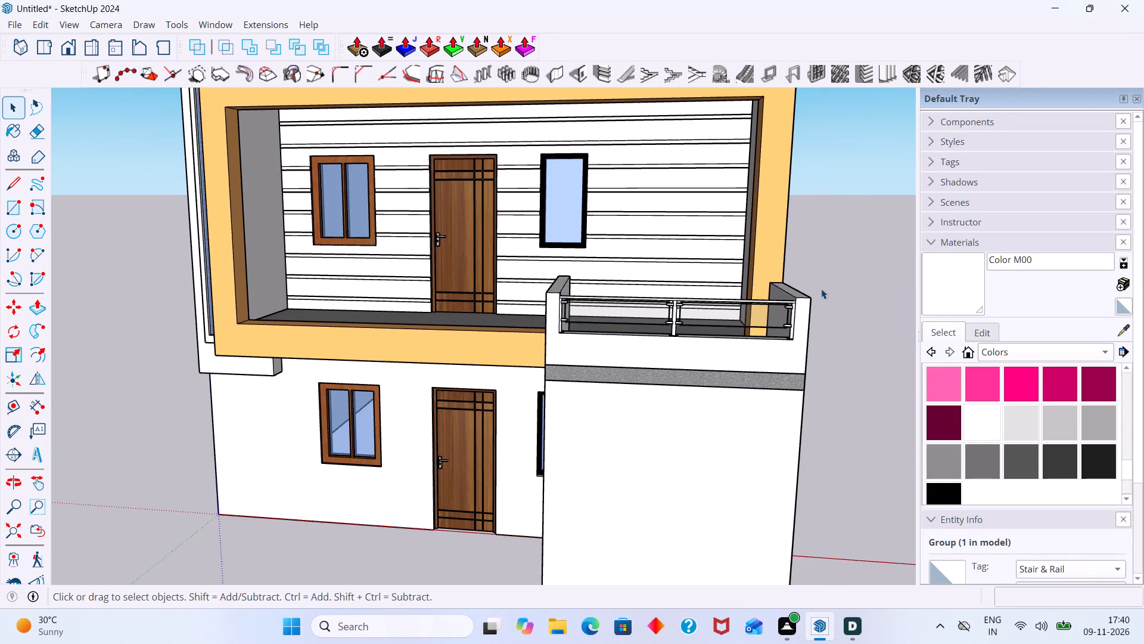
Compare the lowered balcony railing with the glass railing shown in the reference image.
{"action": "scroll", "coordinate": [792, 295], "scroll_direction": "down", "scroll_amount": 5}
{"action": "middle_click_drag", "start_coordinate": [713, 278], "coordinate": [498, 233], "text": "shift"}
{"action": "scroll", "coordinate": [530, 241], "scroll_direction": "down", "scroll_amount": 6}
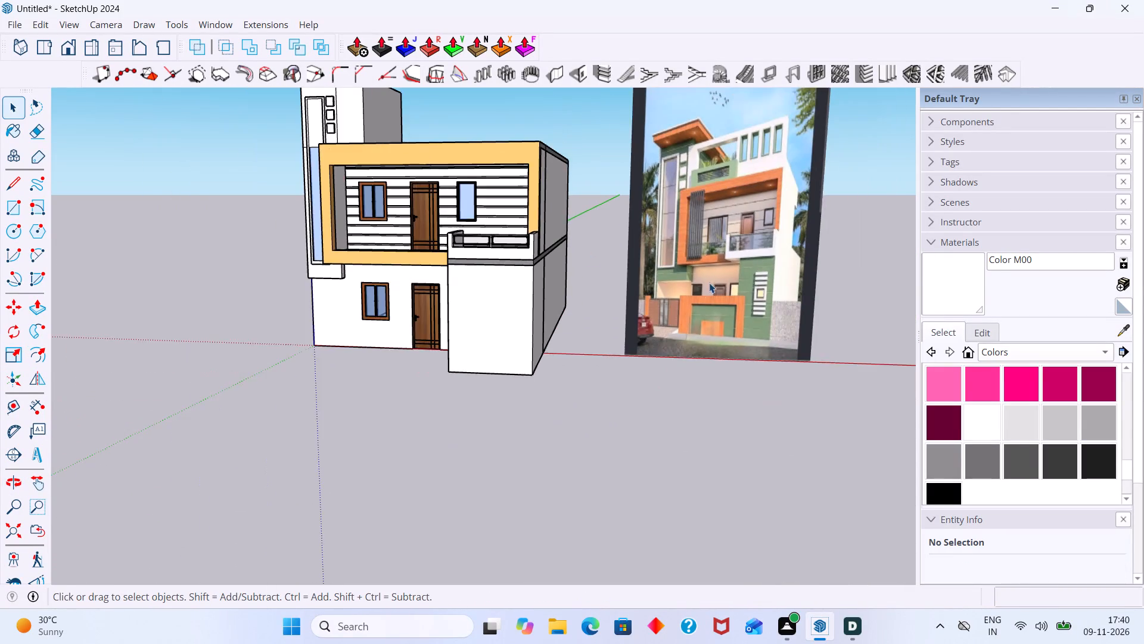
{"action": "scroll", "coordinate": [707, 274], "scroll_direction": "up", "scroll_amount": 13}
{"action": "middle_click_drag", "start_coordinate": [742, 256], "coordinate": [810, 288]}
{"action": "scroll", "coordinate": [648, 299], "scroll_direction": "down", "scroll_amount": 4}
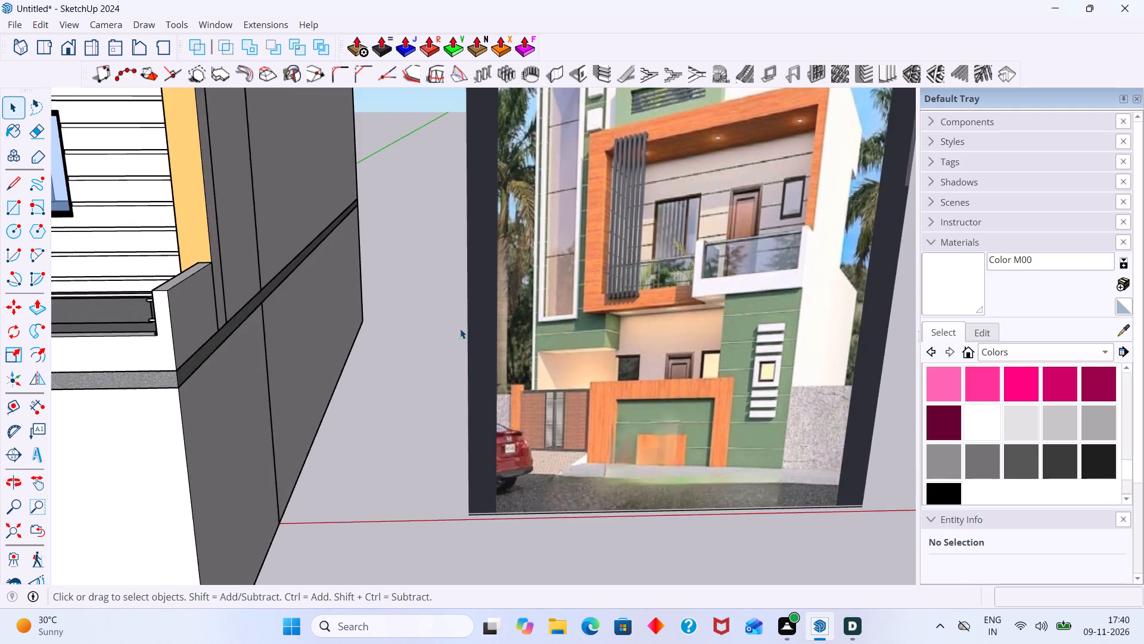
{"action": "scroll", "coordinate": [460, 329], "scroll_direction": "down", "scroll_amount": 5}
{"action": "middle_click_drag", "start_coordinate": [284, 343], "coordinate": [411, 344]}
Open the railing group and paint both glass panels with Translucent Glass Blue sampled from the upper-floor window.
{"action": "scroll", "coordinate": [303, 346], "scroll_direction": "up", "scroll_amount": 10}
{"action": "scroll", "coordinate": [355, 336], "scroll_direction": "up", "scroll_amount": 2}
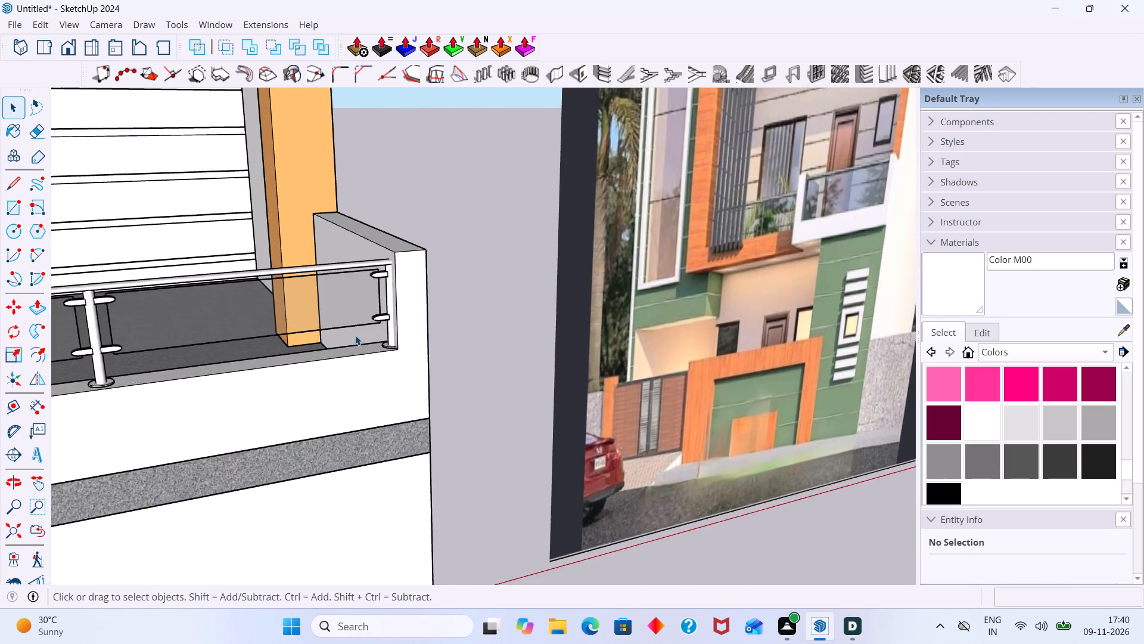
{"action": "scroll", "coordinate": [355, 335], "scroll_direction": "up", "scroll_amount": 2}
{"action": "left_click", "coordinate": [343, 288]}
{"action": "scroll", "coordinate": [341, 290], "scroll_direction": "down", "scroll_amount": 4}
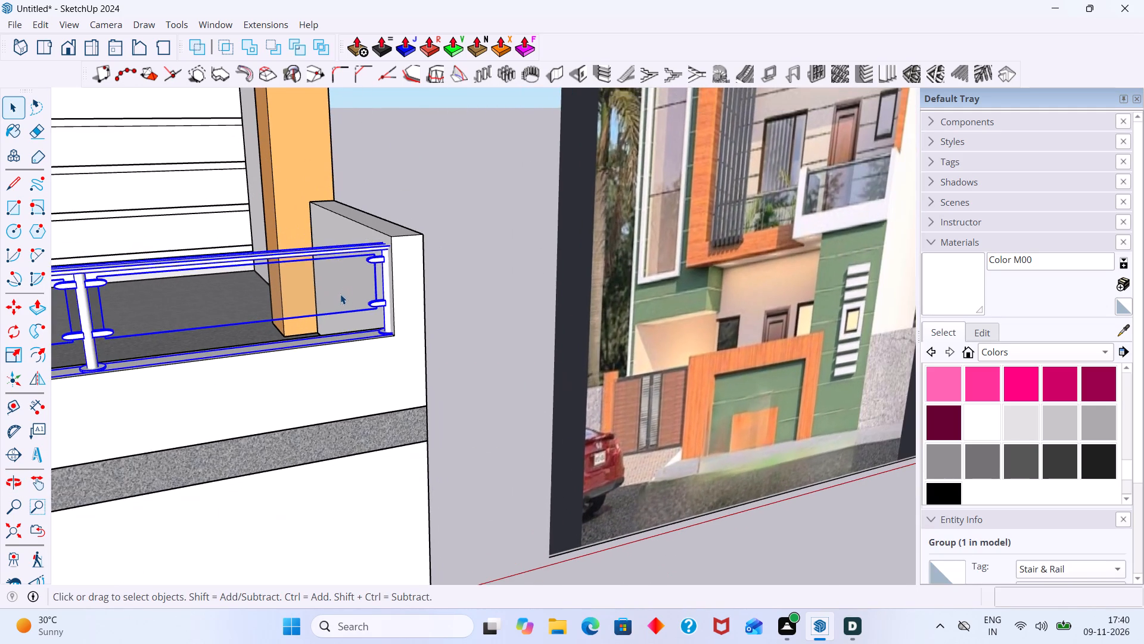
{"action": "scroll", "coordinate": [340, 295], "scroll_direction": "down", "scroll_amount": 4}
{"action": "scroll", "coordinate": [338, 301], "scroll_direction": "up", "scroll_amount": 2}
{"action": "double_click", "coordinate": [338, 301]}
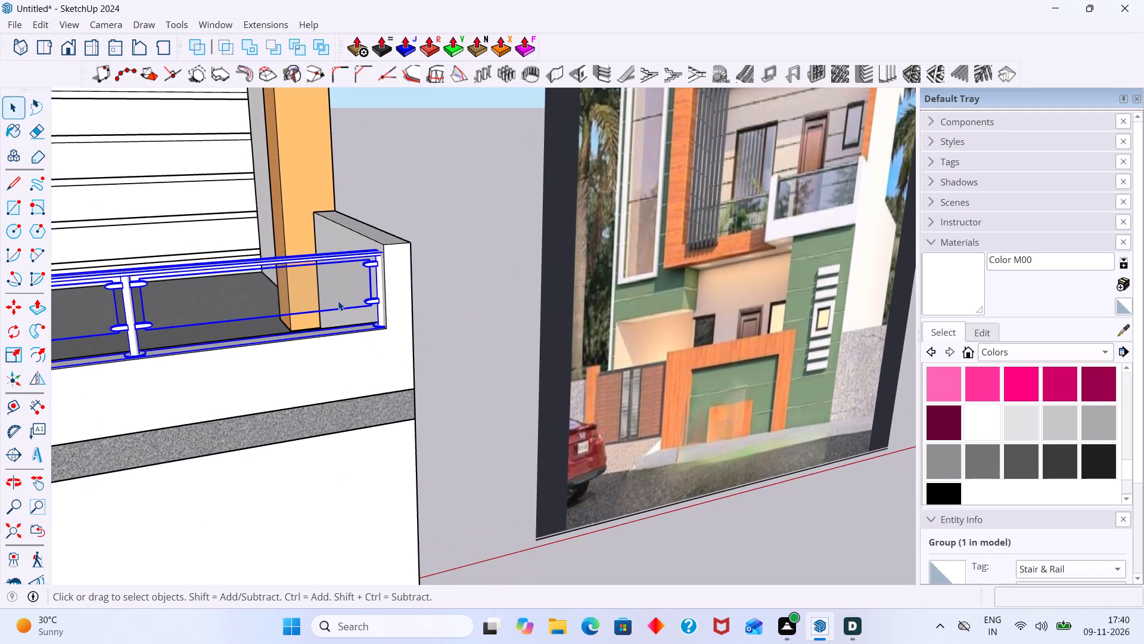
{"action": "left_click", "coordinate": [338, 301]}
{"action": "double_click", "coordinate": [338, 301]}
{"action": "scroll", "coordinate": [338, 301], "scroll_direction": "up", "scroll_amount": 2}
{"action": "left_click", "coordinate": [339, 301]}
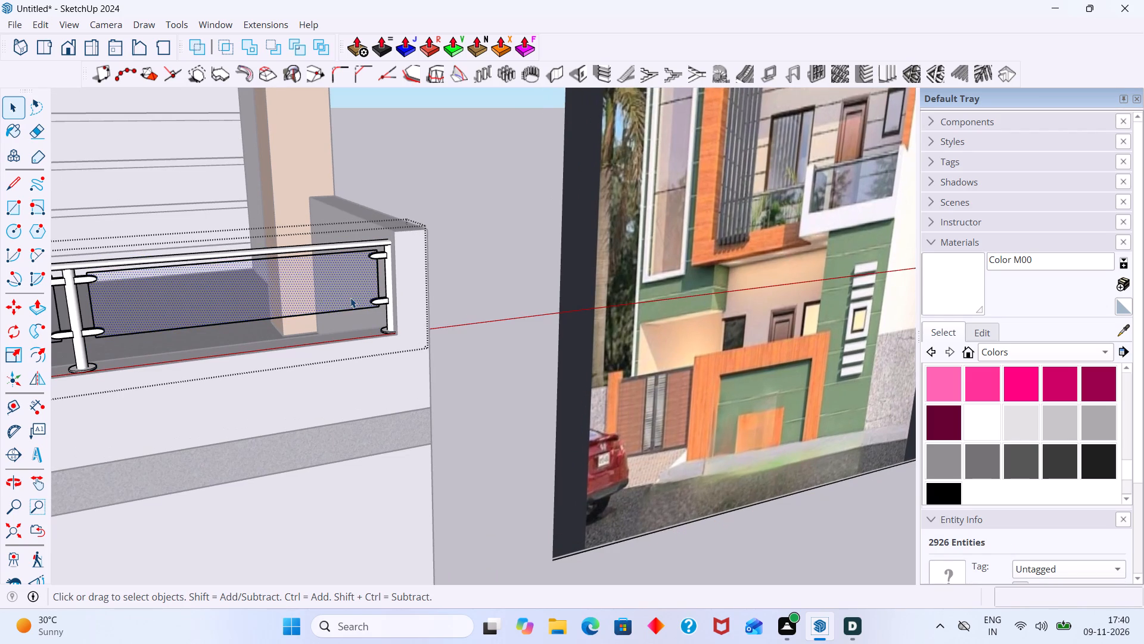
{"action": "left_click", "coordinate": [1122, 332]}
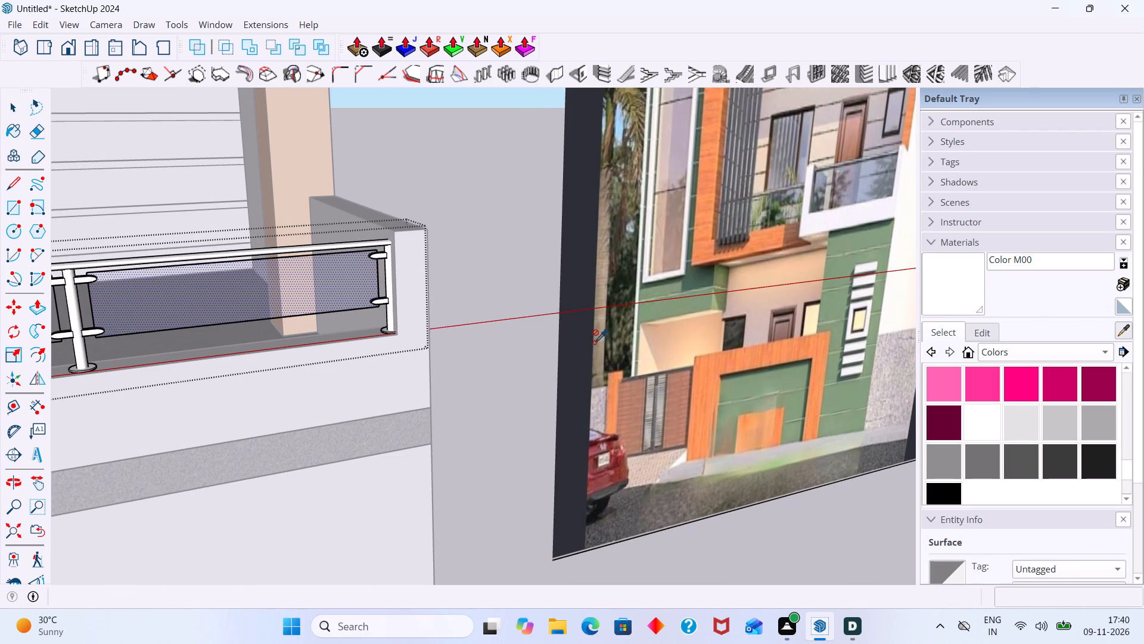
{"action": "scroll", "coordinate": [518, 330], "scroll_direction": "up", "scroll_amount": 1}
{"action": "scroll", "coordinate": [516, 331], "scroll_direction": "down", "scroll_amount": 17}
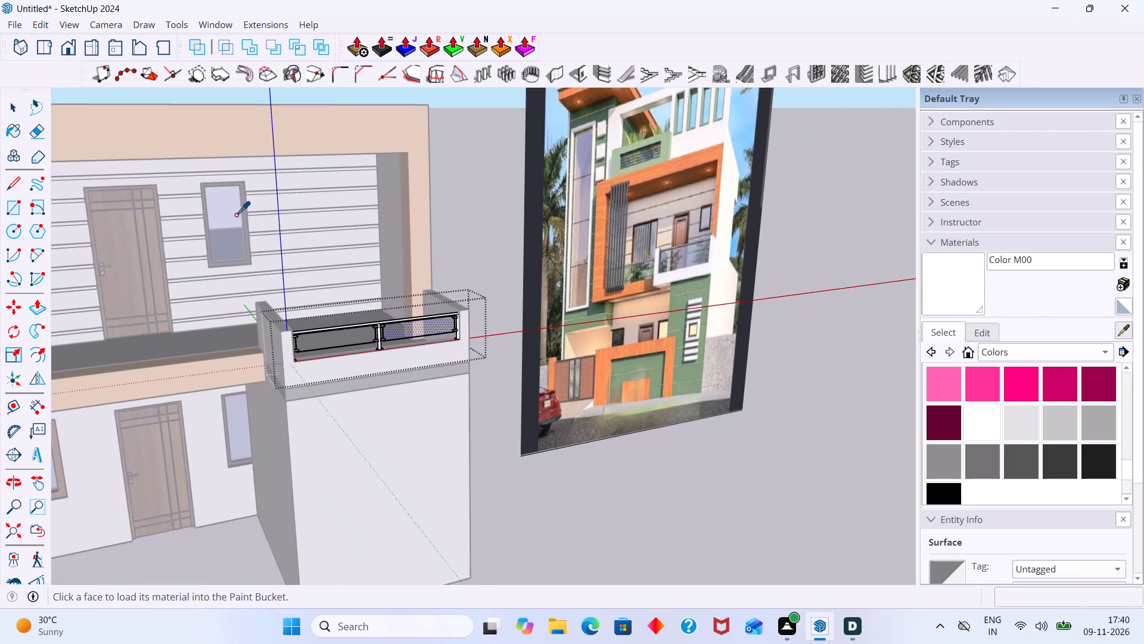
{"action": "left_click", "coordinate": [228, 220]}
{"action": "scroll", "coordinate": [436, 336], "scroll_direction": "up", "scroll_amount": 9}
{"action": "left_click", "coordinate": [439, 323]}
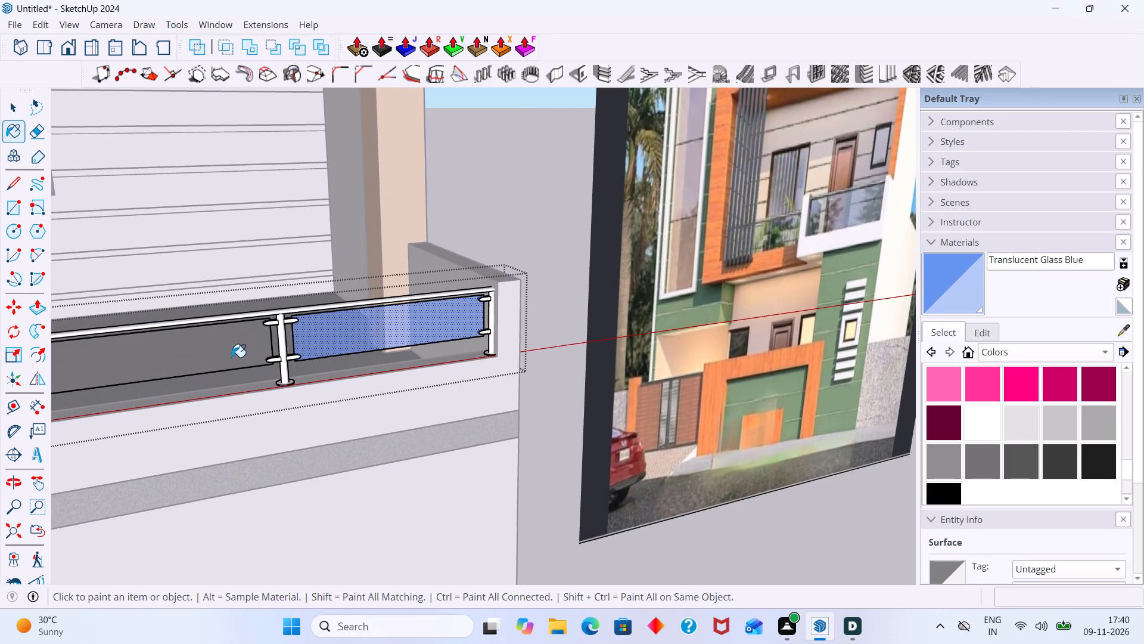
{"action": "left_click", "coordinate": [231, 355]}
{"action": "key", "text": "space"}
{"action": "left_click", "coordinate": [559, 392]}
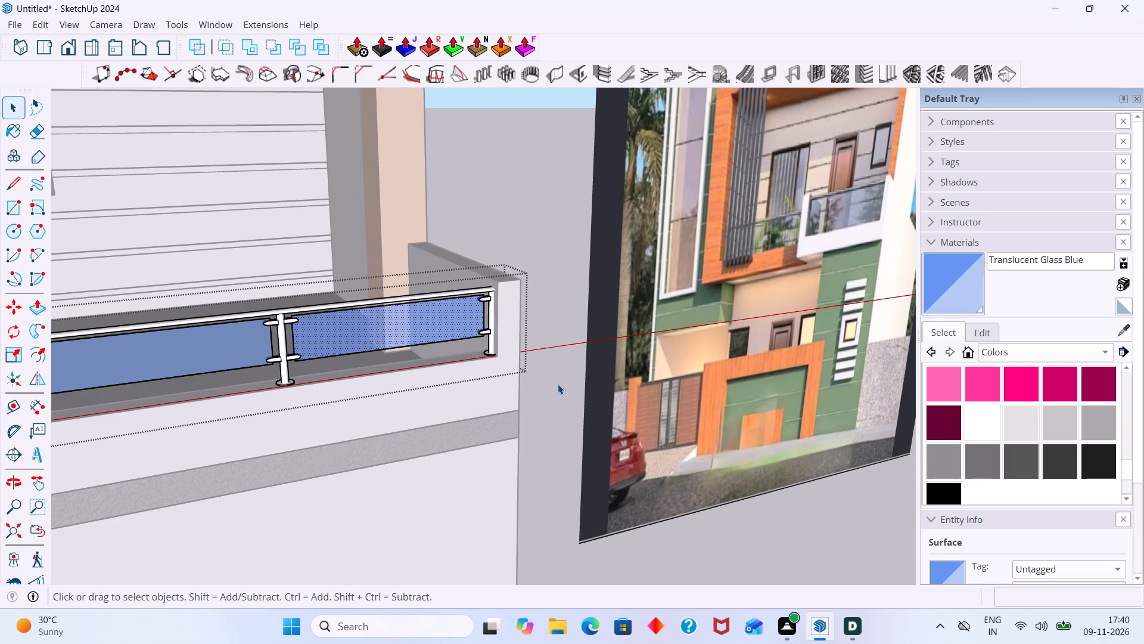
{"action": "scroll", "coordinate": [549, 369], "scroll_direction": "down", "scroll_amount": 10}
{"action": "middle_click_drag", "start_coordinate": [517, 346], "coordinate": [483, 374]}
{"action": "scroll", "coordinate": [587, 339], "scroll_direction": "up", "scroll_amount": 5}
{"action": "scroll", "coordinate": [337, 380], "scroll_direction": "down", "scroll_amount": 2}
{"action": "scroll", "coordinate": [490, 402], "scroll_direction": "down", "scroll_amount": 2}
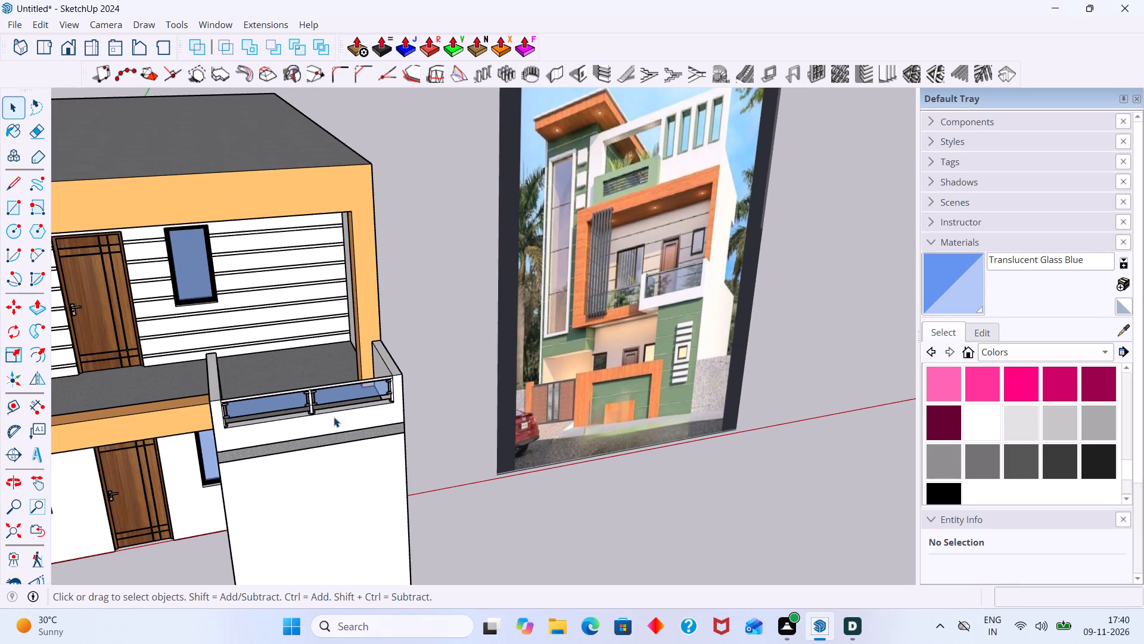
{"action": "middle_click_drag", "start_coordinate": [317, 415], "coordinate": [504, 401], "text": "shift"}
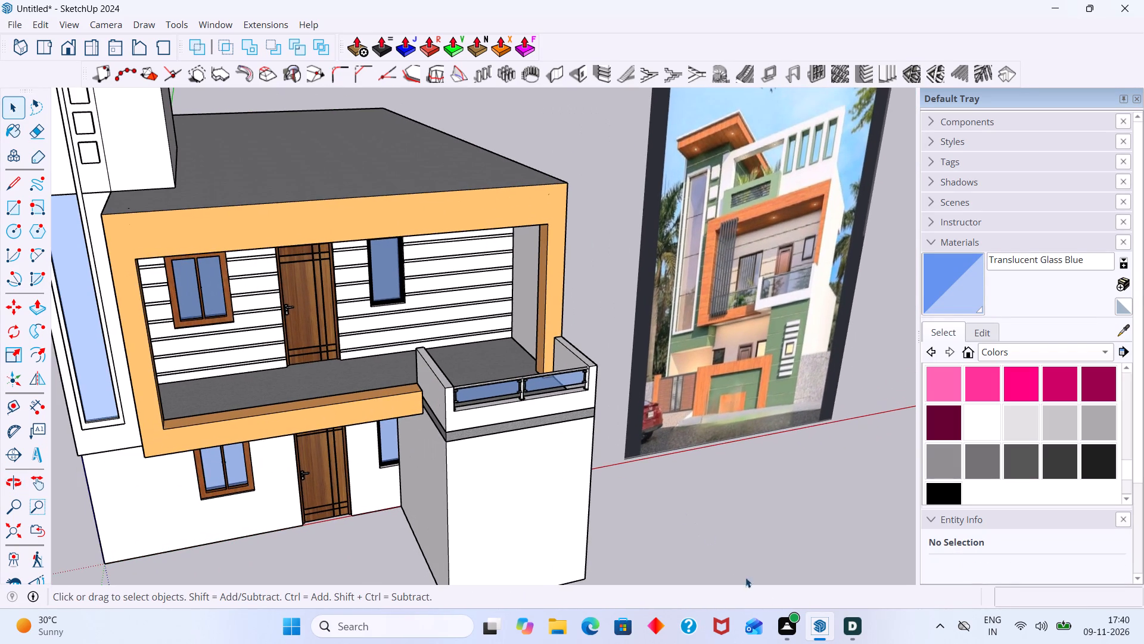
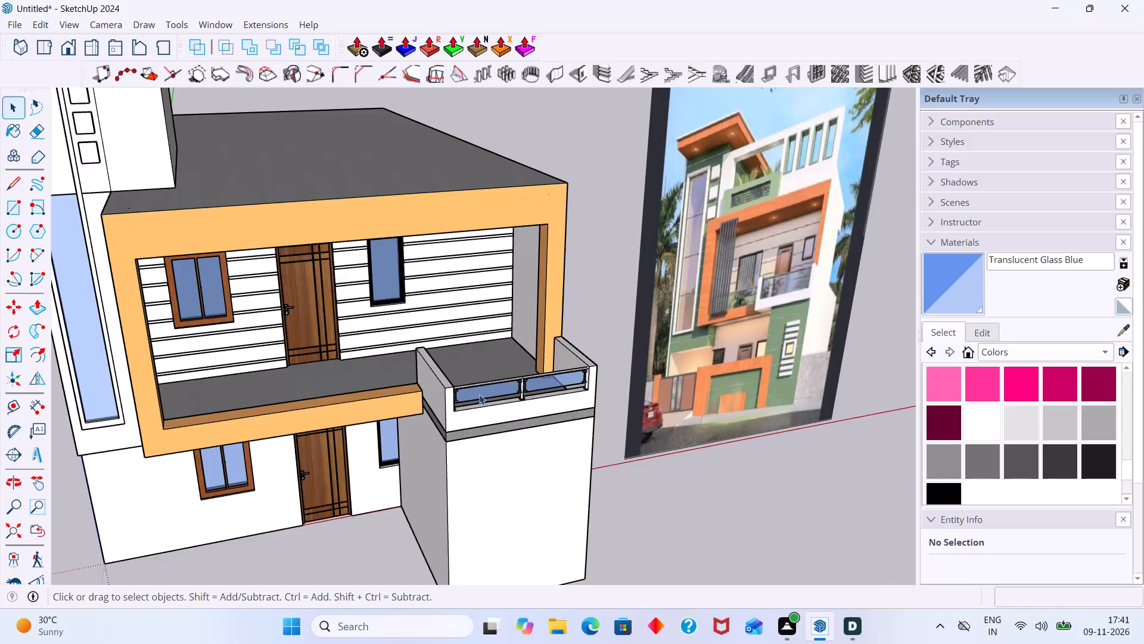
Examine where the orange frame meets the projecting balcony and review the whole facade beside the reference image.
{"action": "scroll", "coordinate": [479, 394], "scroll_direction": "down", "scroll_amount": 6}
{"action": "middle_click_drag", "start_coordinate": [462, 420], "coordinate": [418, 422]}
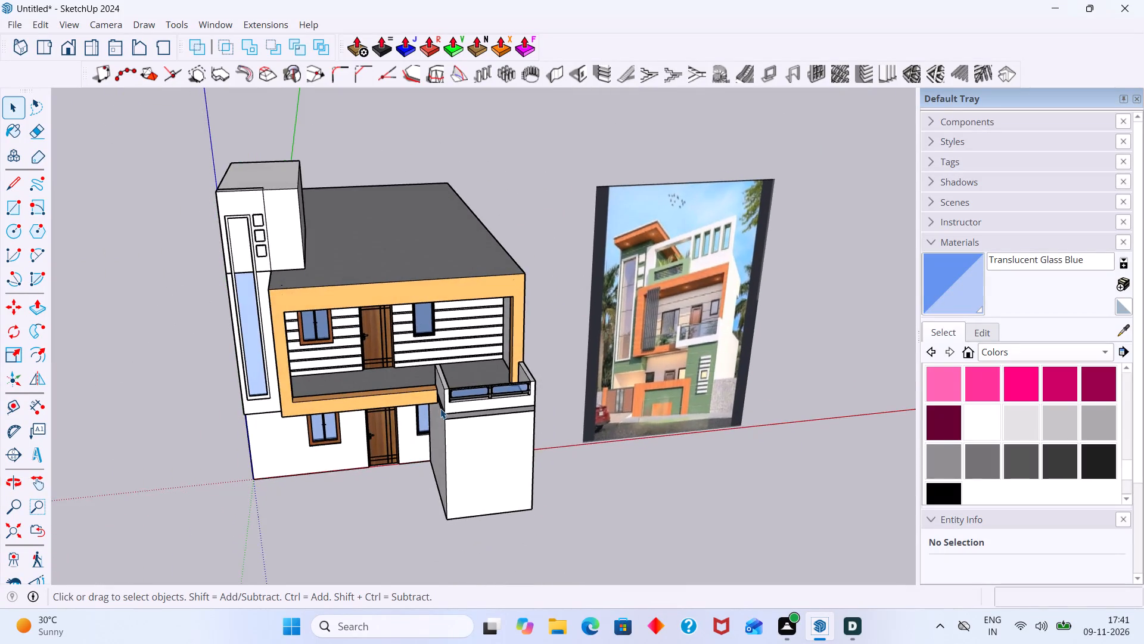
{"action": "scroll", "coordinate": [440, 408], "scroll_direction": "up", "scroll_amount": 15}
{"action": "middle_click_drag", "start_coordinate": [458, 413], "coordinate": [477, 281]}
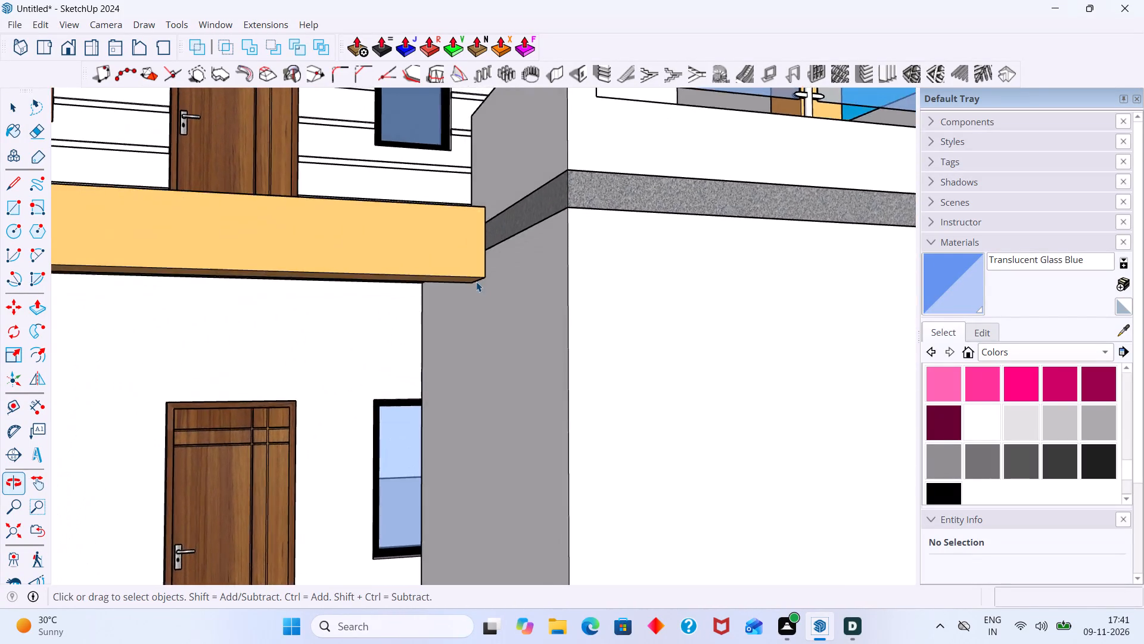
{"action": "scroll", "coordinate": [476, 281], "scroll_direction": "up", "scroll_amount": 10}
{"action": "middle_click_drag", "start_coordinate": [495, 258], "coordinate": [475, 301]}
{"action": "scroll", "coordinate": [475, 301], "scroll_direction": "down", "scroll_amount": 5}
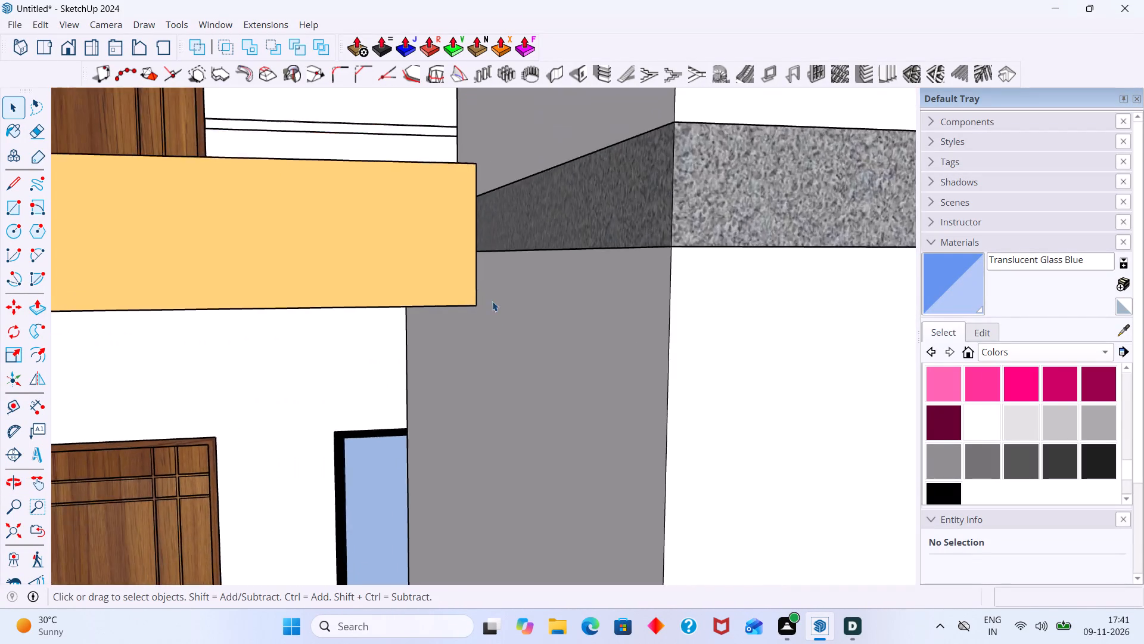
{"action": "scroll", "coordinate": [492, 301], "scroll_direction": "down", "scroll_amount": 20}
{"action": "scroll", "coordinate": [492, 301], "scroll_direction": "down", "scroll_amount": 7}
{"action": "middle_click_drag", "start_coordinate": [557, 380], "coordinate": [548, 431]}
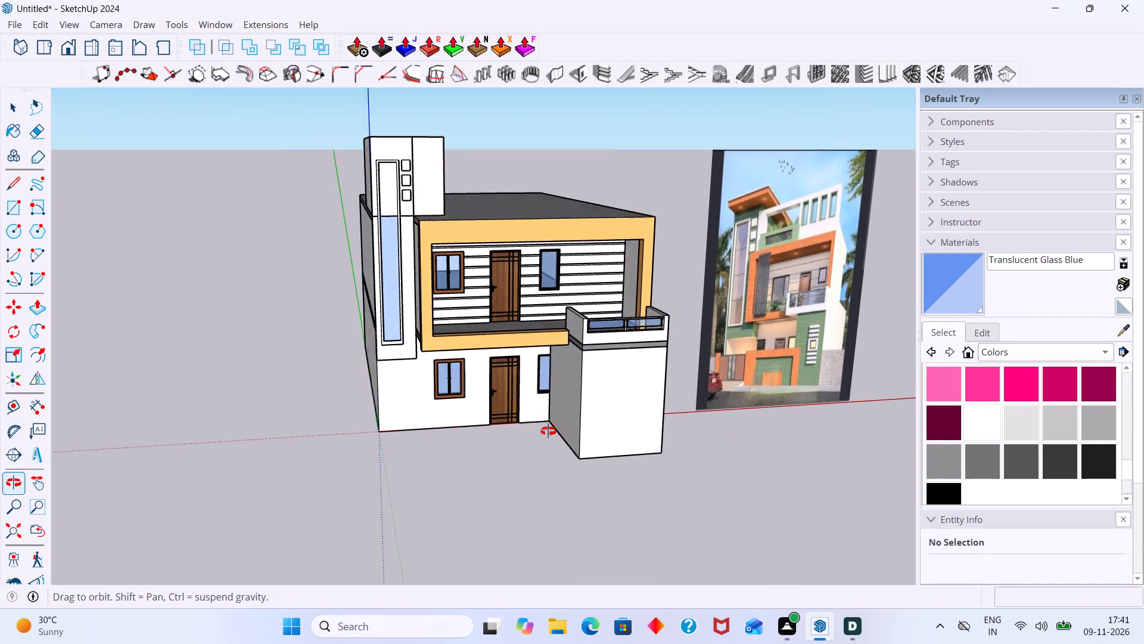
{"action": "middle_click_drag", "start_coordinate": [548, 431], "coordinate": [554, 534]}
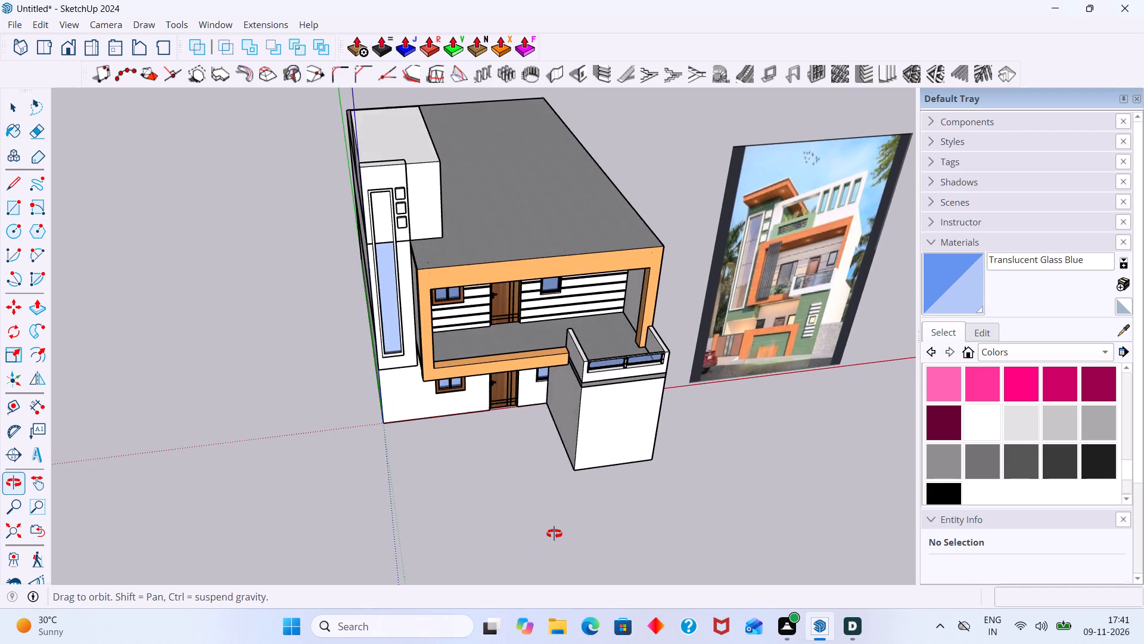
{"action": "middle_click_drag", "start_coordinate": [554, 534], "coordinate": [554, 522]}
Create a 36" Type C MajRail railing along the orange frame's inner floor edge, from its far corner to the side parapet, with two intermediate poles.
{"action": "scroll", "coordinate": [508, 335], "scroll_direction": "up", "scroll_amount": 5}
{"action": "middle_click_drag", "start_coordinate": [605, 367], "coordinate": [703, 371]}
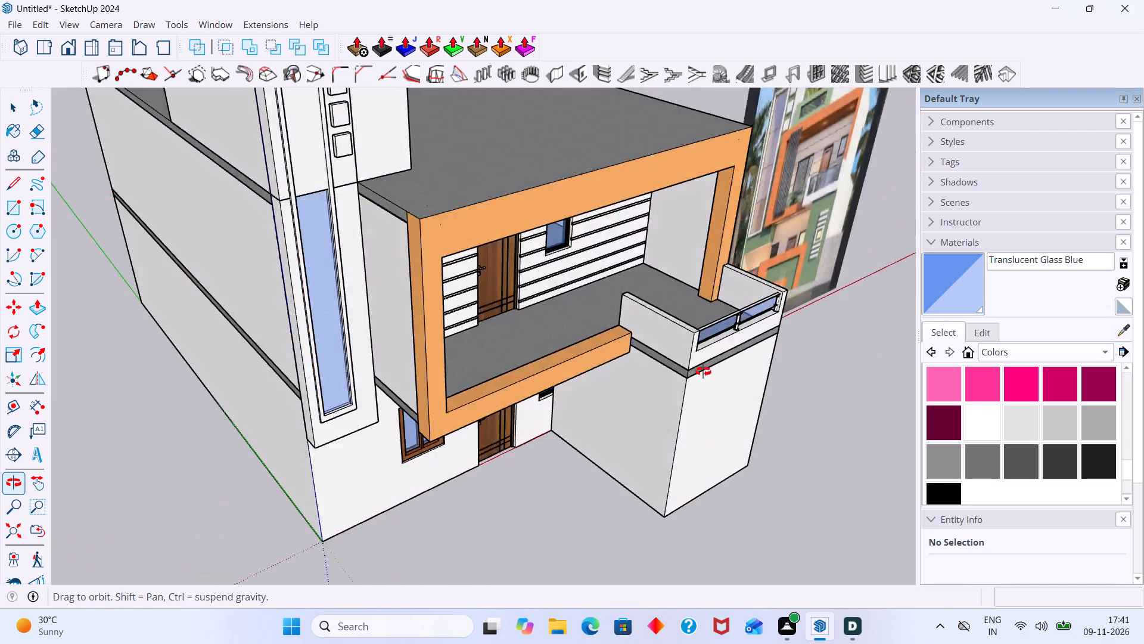
{"action": "middle_click_drag", "start_coordinate": [703, 371], "coordinate": [381, 403]}
{"action": "scroll", "coordinate": [422, 362], "scroll_direction": "up", "scroll_amount": 10}
{"action": "middle_click_drag", "start_coordinate": [429, 380], "coordinate": [246, 351]}
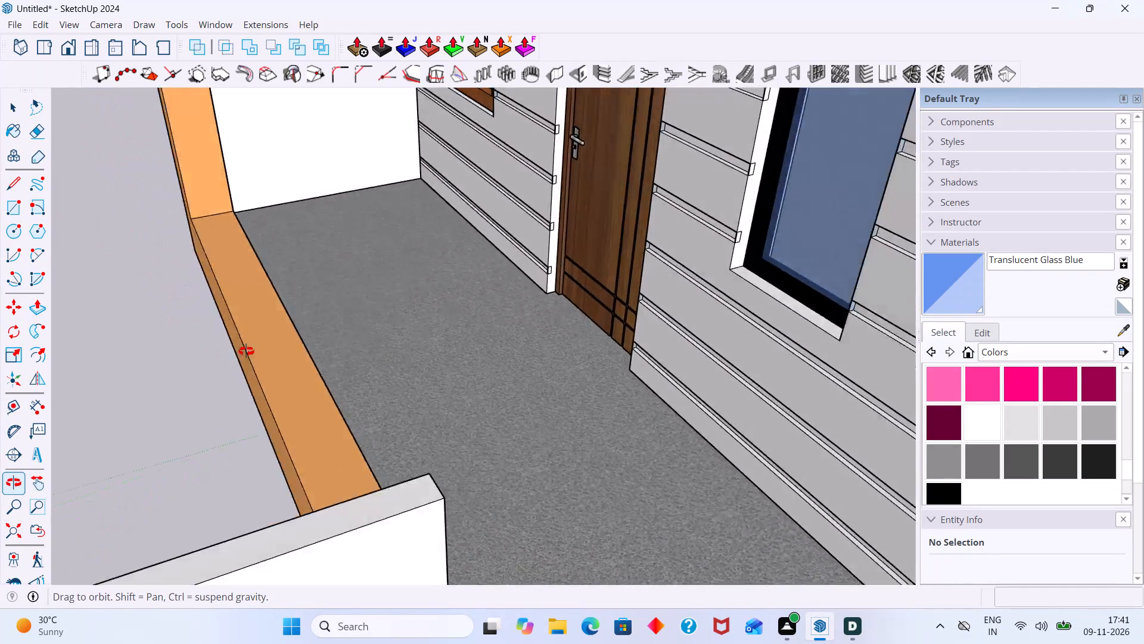
{"action": "middle_click_drag", "start_coordinate": [246, 351], "coordinate": [258, 349]}
{"action": "scroll", "coordinate": [316, 350], "scroll_direction": "up", "scroll_amount": 5}
{"action": "middle_click_drag", "start_coordinate": [416, 395], "coordinate": [415, 387]}
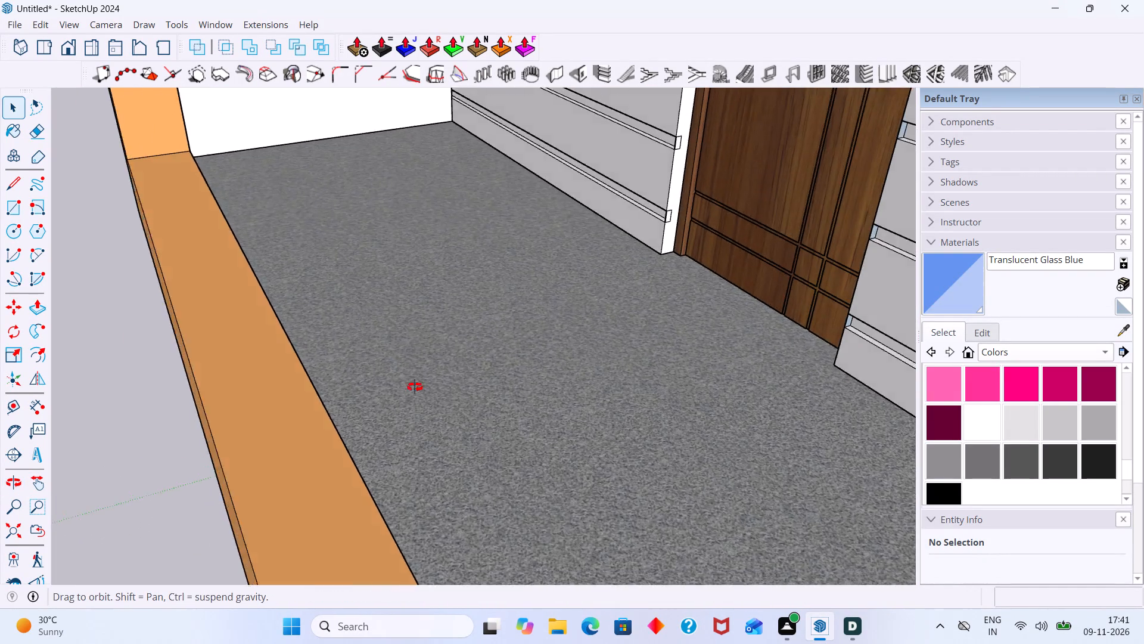
{"action": "middle_click_drag", "start_coordinate": [415, 387], "coordinate": [322, 381]}
{"action": "scroll", "coordinate": [322, 378], "scroll_direction": "down", "scroll_amount": 6}
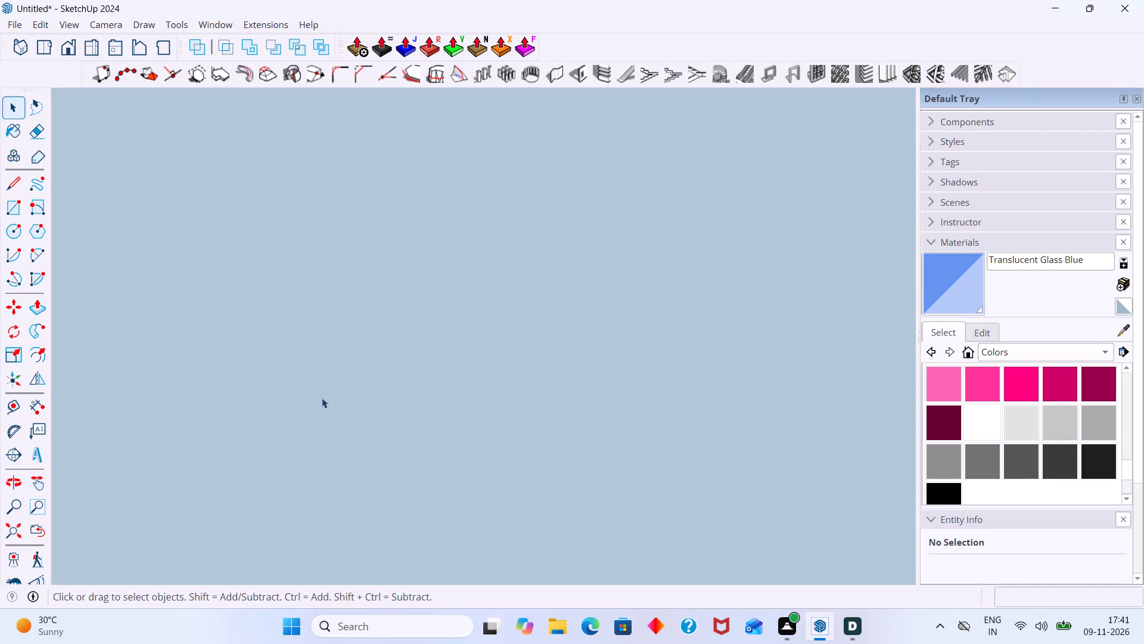
{"action": "scroll", "coordinate": [322, 398], "scroll_direction": "up", "scroll_amount": 3}
{"action": "left_click", "coordinate": [8, 538]}
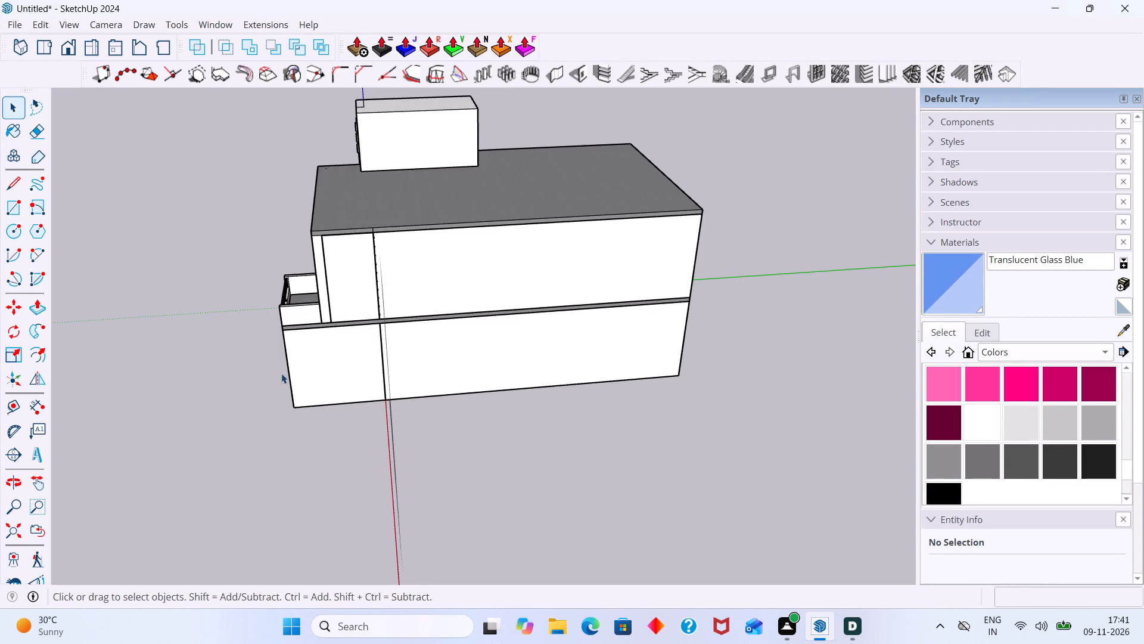
{"action": "scroll", "coordinate": [343, 249], "scroll_direction": "up", "scroll_amount": 7}
{"action": "middle_click_drag", "start_coordinate": [288, 275], "coordinate": [345, 290]}
{"action": "scroll", "coordinate": [271, 281], "scroll_direction": "up", "scroll_amount": 7}
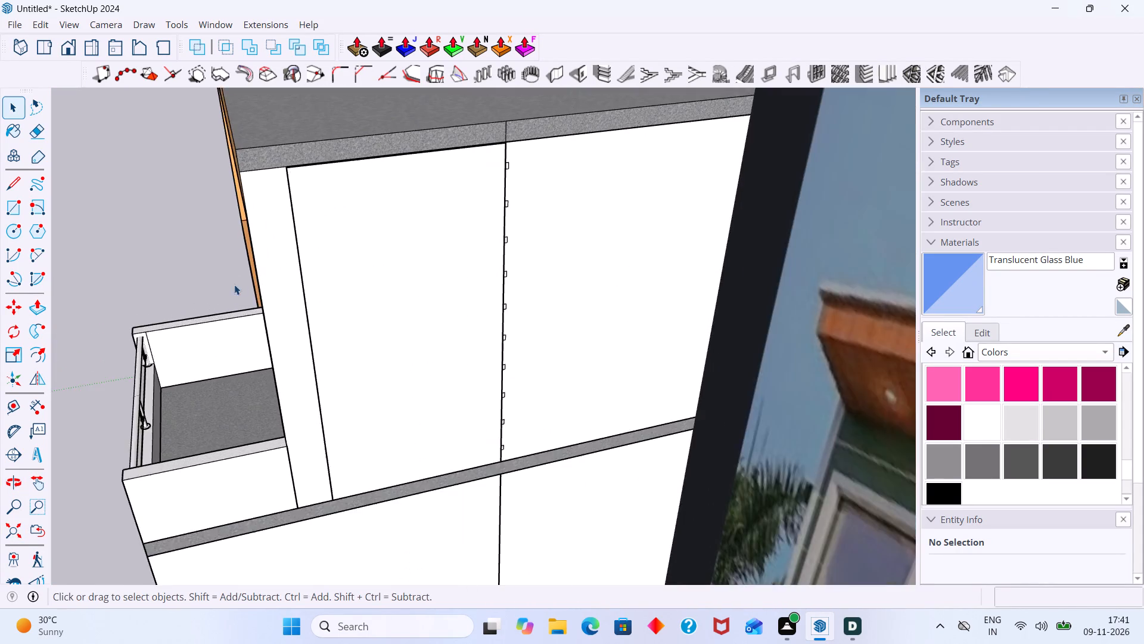
{"action": "middle_click_drag", "start_coordinate": [233, 284], "coordinate": [297, 287]}
{"action": "scroll", "coordinate": [273, 325], "scroll_direction": "up", "scroll_amount": 6}
{"action": "middle_click_drag", "start_coordinate": [391, 324], "coordinate": [378, 320]}
{"action": "scroll", "coordinate": [335, 326], "scroll_direction": "up", "scroll_amount": 3}
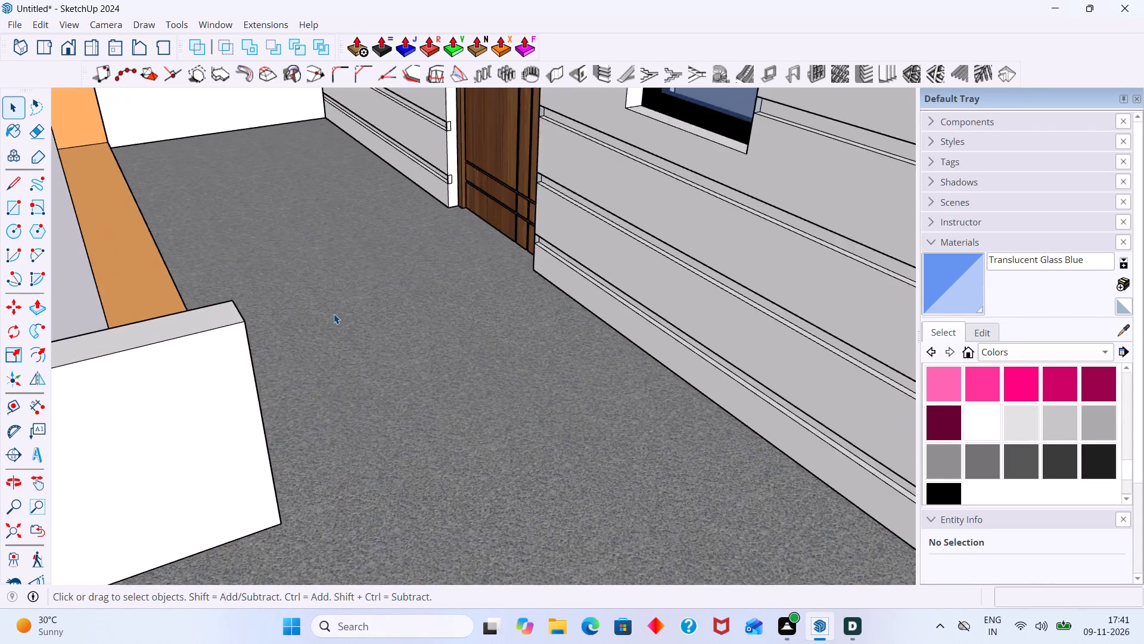
{"action": "scroll", "coordinate": [334, 314], "scroll_direction": "up", "scroll_amount": 4}
{"action": "middle_click_drag", "start_coordinate": [363, 377], "coordinate": [310, 370]}
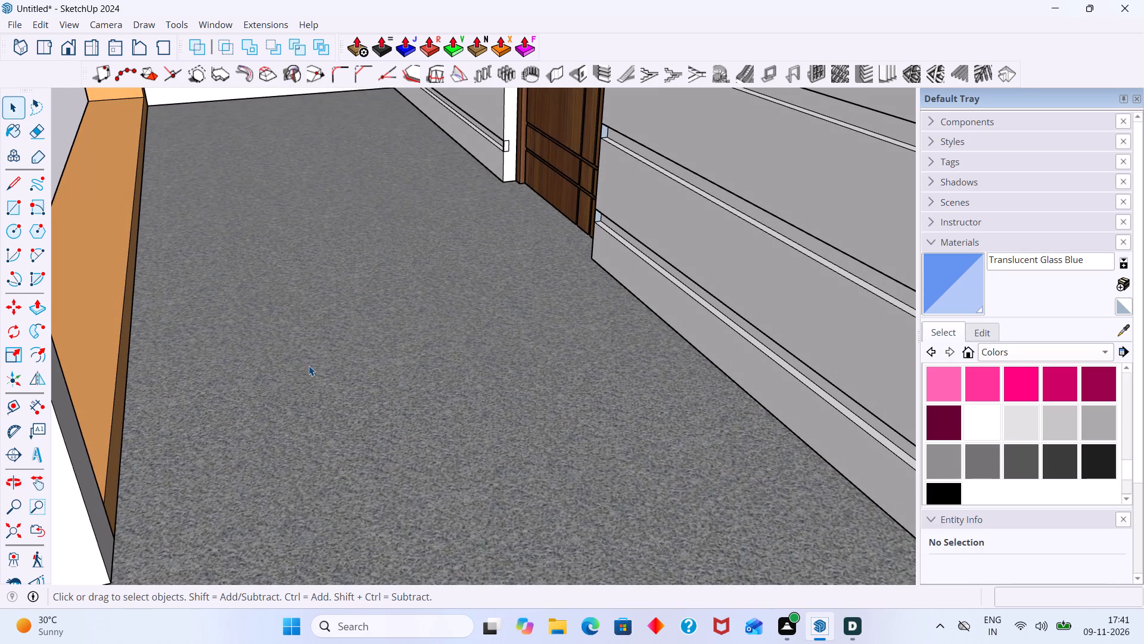
{"action": "middle_click_drag", "start_coordinate": [285, 371], "coordinate": [326, 352], "text": "shift"}
{"action": "scroll", "coordinate": [328, 351], "scroll_direction": "up", "scroll_amount": 1}
{"action": "middle_click_drag", "start_coordinate": [328, 351], "coordinate": [310, 355]}
{"action": "scroll", "coordinate": [311, 354], "scroll_direction": "down", "scroll_amount": 2}
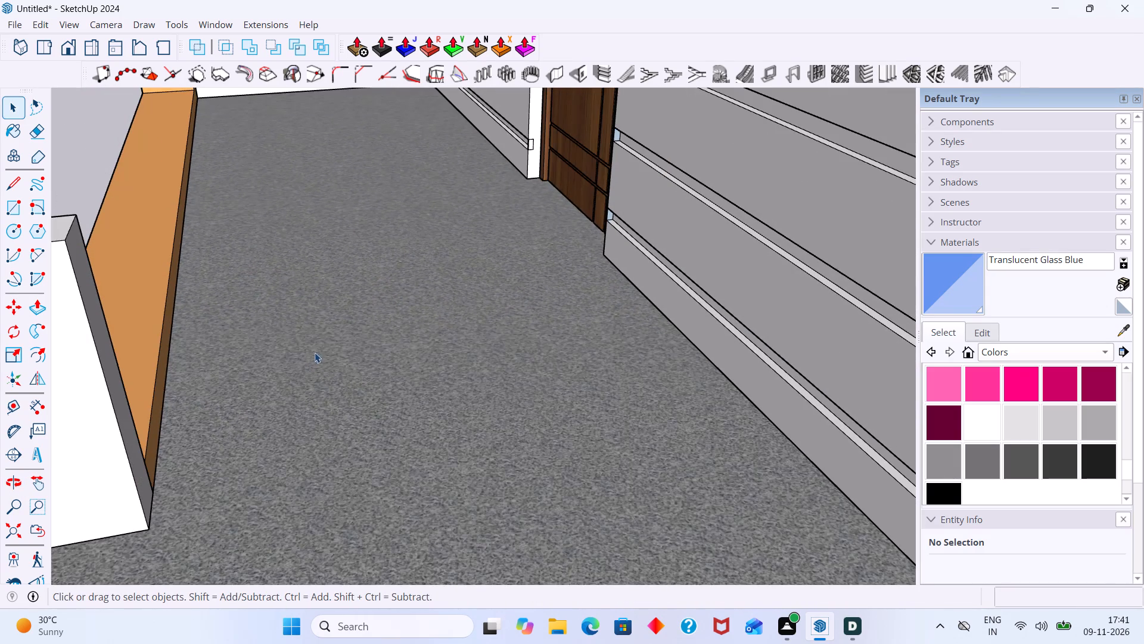
{"action": "left_click", "coordinate": [275, 29]}
{"action": "left_click", "coordinate": [278, 193]}
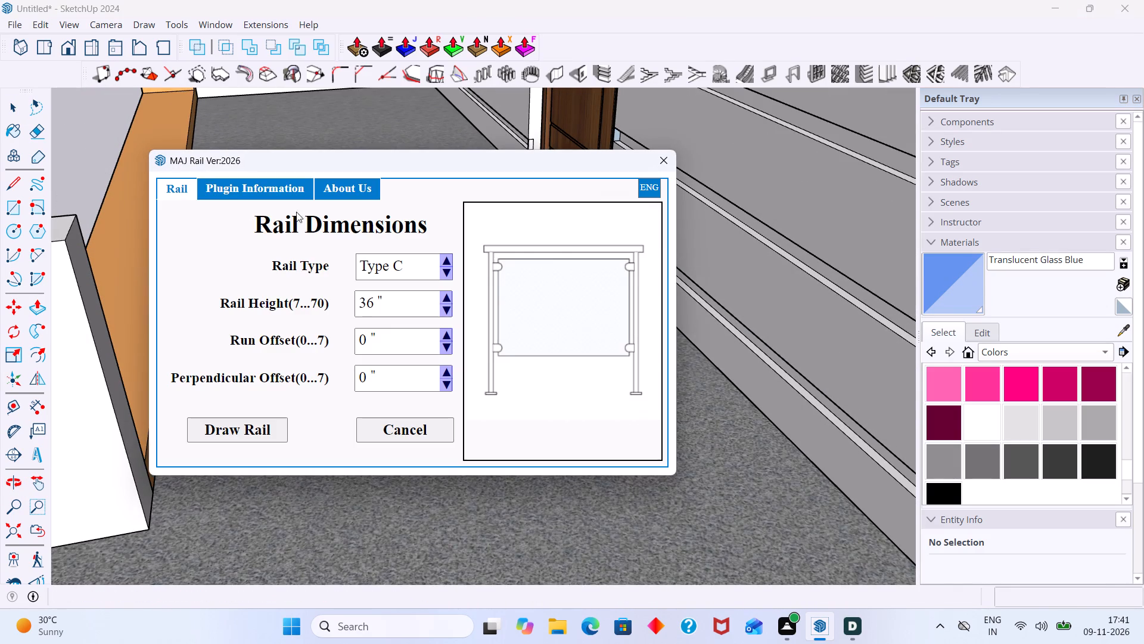
{"action": "left_click", "coordinate": [276, 434]}
{"action": "scroll", "coordinate": [229, 159], "scroll_direction": "down", "scroll_amount": 3}
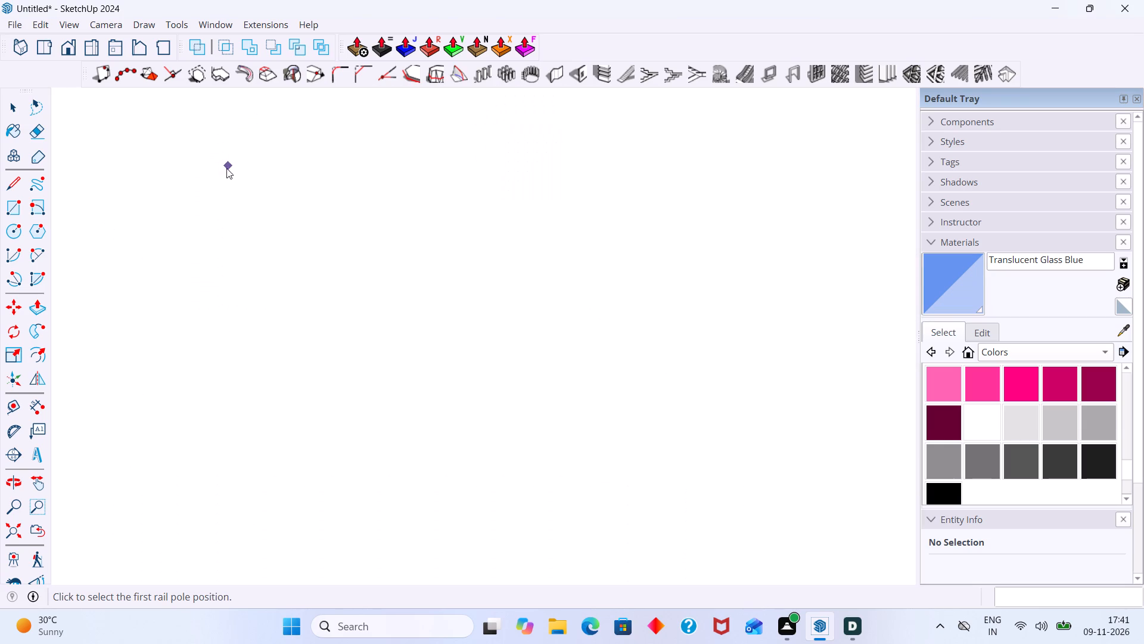
{"action": "left_click", "coordinate": [16, 534]}
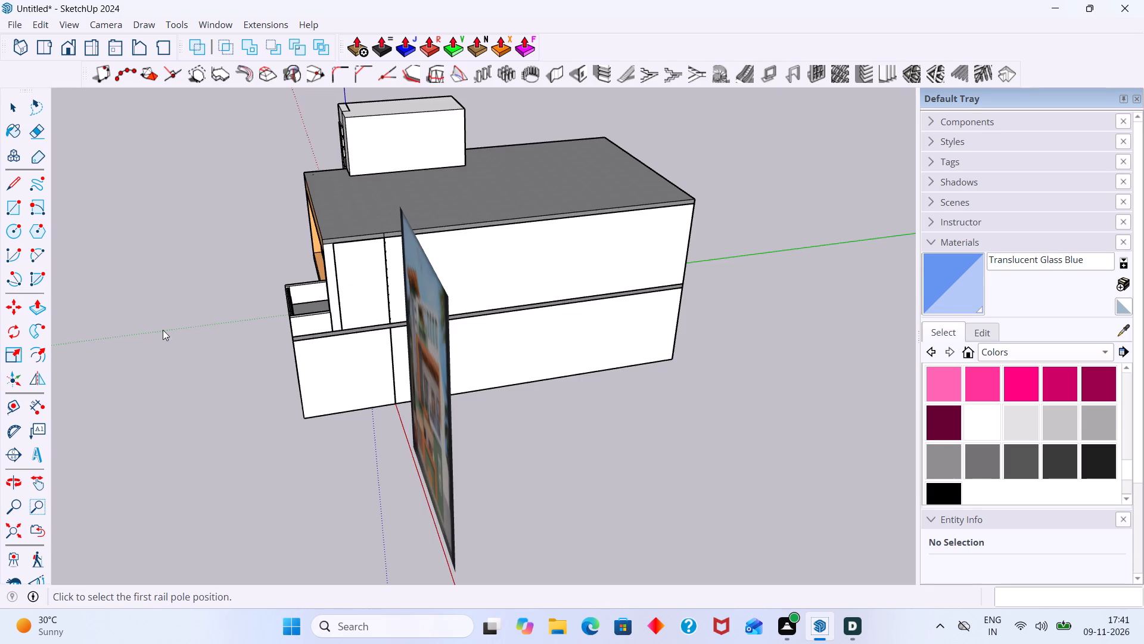
{"action": "scroll", "coordinate": [163, 330], "scroll_direction": "down", "scroll_amount": 3}
{"action": "middle_click_drag", "start_coordinate": [238, 275], "coordinate": [324, 261]}
{"action": "scroll", "coordinate": [295, 280], "scroll_direction": "up", "scroll_amount": 14}
{"action": "middle_click_drag", "start_coordinate": [273, 296], "coordinate": [260, 293]}
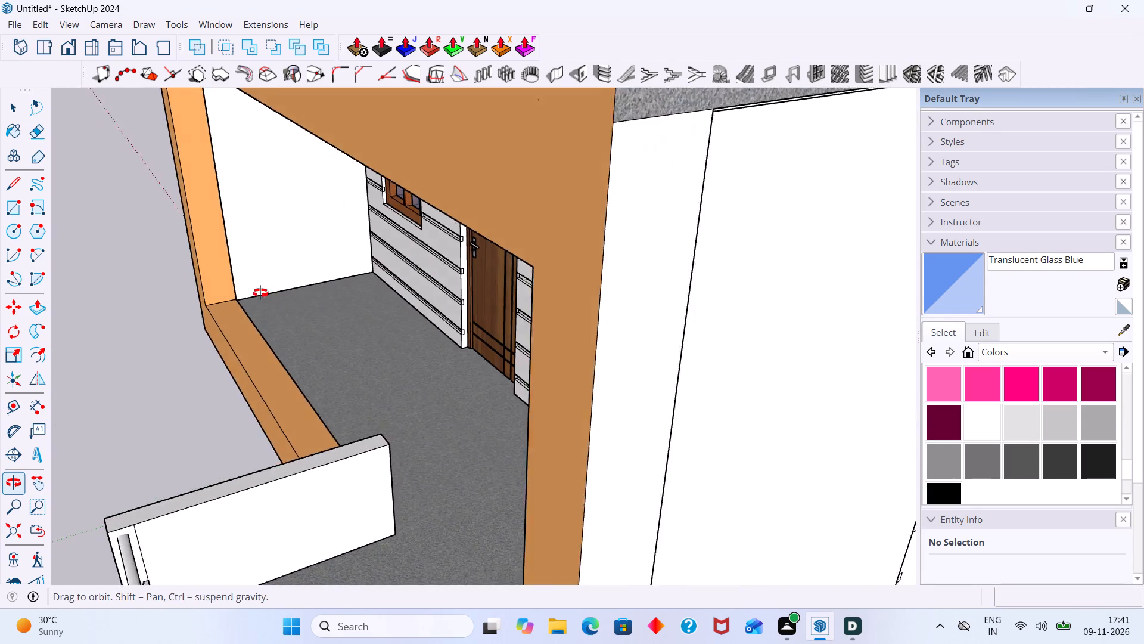
{"action": "middle_click_drag", "start_coordinate": [260, 293], "coordinate": [229, 294]}
{"action": "scroll", "coordinate": [290, 315], "scroll_direction": "up", "scroll_amount": 6}
{"action": "middle_click_drag", "start_coordinate": [331, 376], "coordinate": [279, 333]}
{"action": "left_click", "coordinate": [237, 242]}
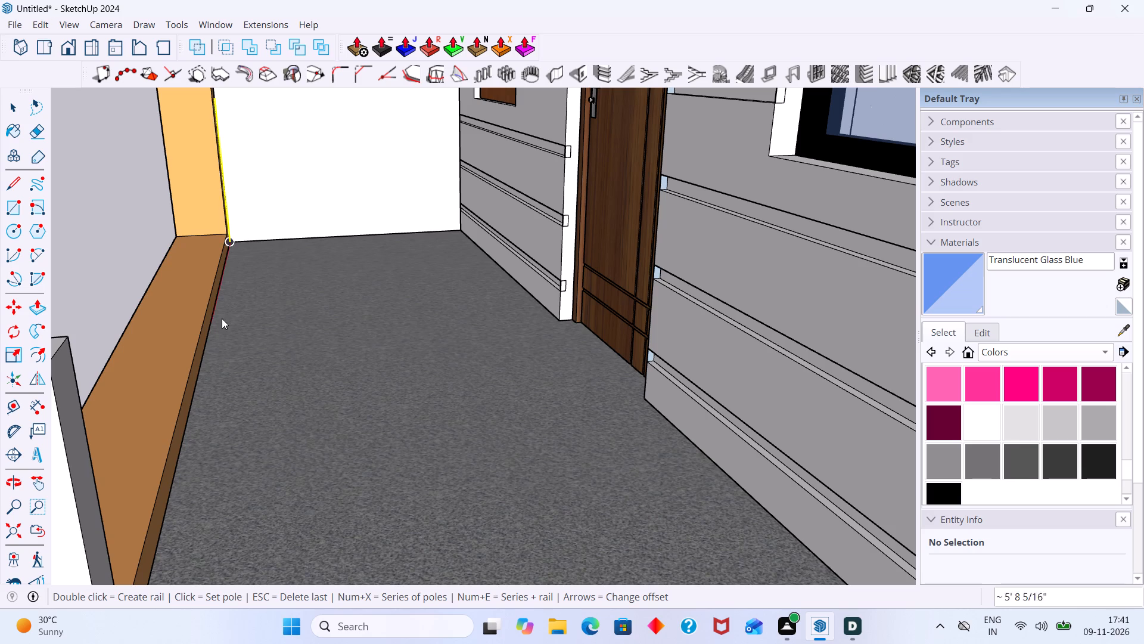
{"action": "left_click", "coordinate": [213, 324]}
{"action": "scroll", "coordinate": [201, 413], "scroll_direction": "down", "scroll_amount": 2}
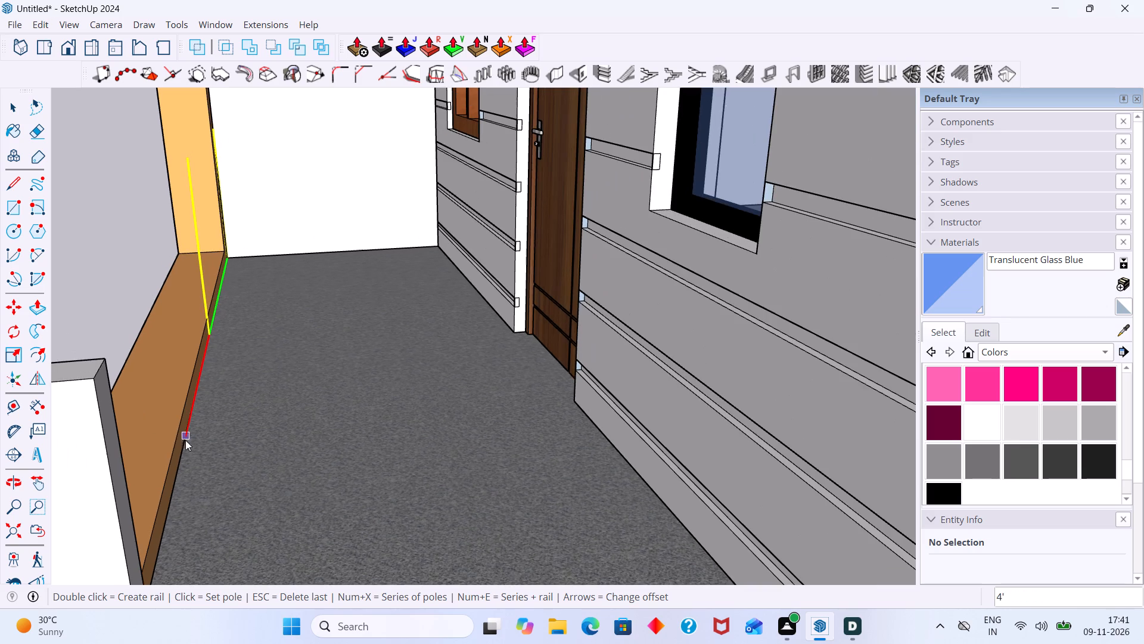
{"action": "left_click", "coordinate": [187, 448]}
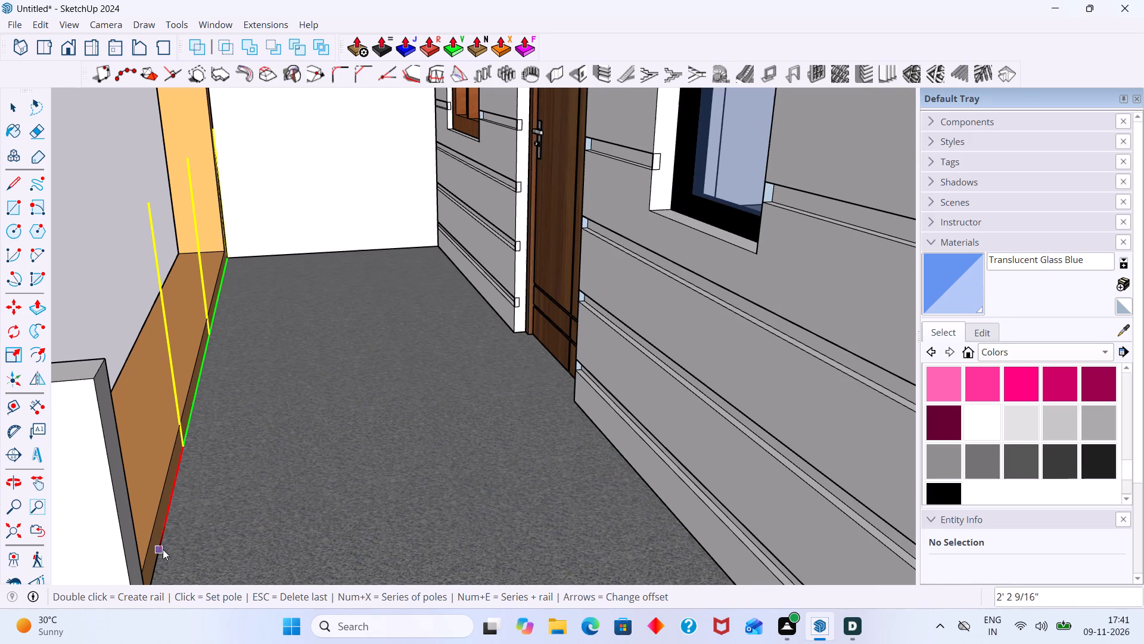
{"action": "middle_click_drag", "start_coordinate": [161, 548], "coordinate": [192, 434]}
{"action": "scroll", "coordinate": [178, 487], "scroll_direction": "up", "scroll_amount": 2}
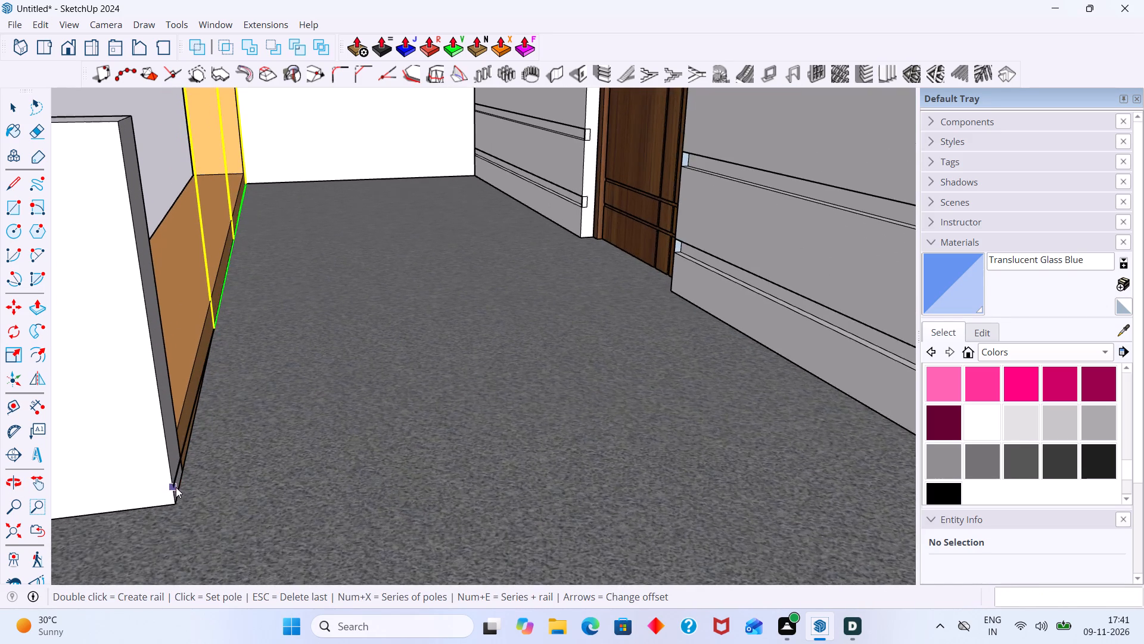
{"action": "scroll", "coordinate": [176, 487], "scroll_direction": "up", "scroll_amount": 2}
{"action": "double_click", "coordinate": [180, 486]}
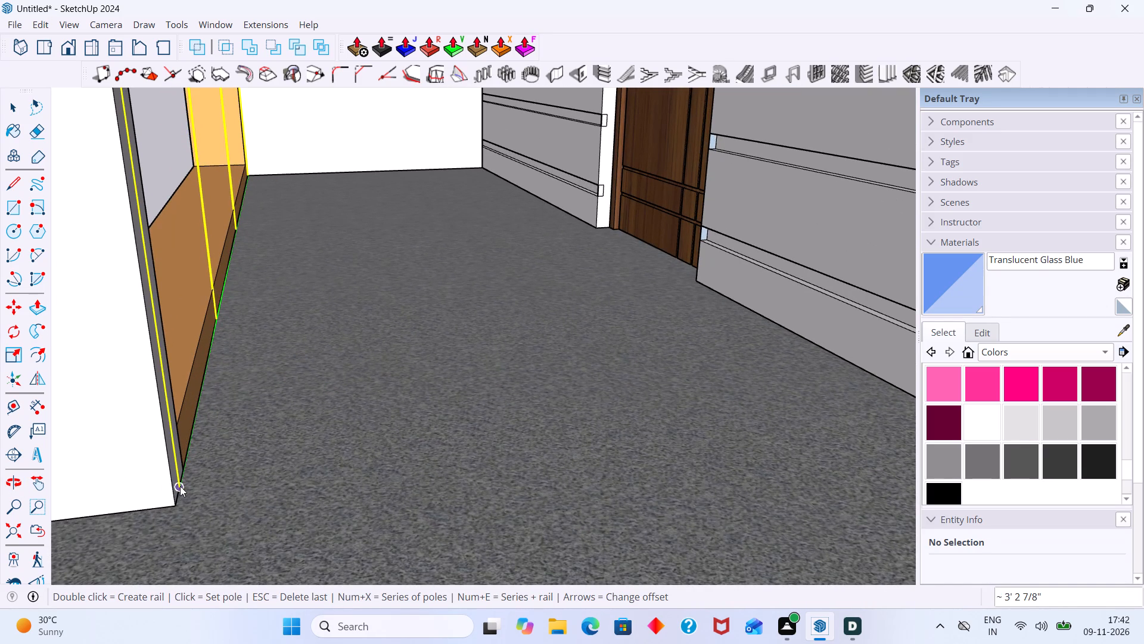
{"action": "scroll", "coordinate": [179, 485], "scroll_direction": "down", "scroll_amount": 10}
{"action": "middle_click_drag", "start_coordinate": [210, 456], "coordinate": [348, 414]}
{"action": "scroll", "coordinate": [192, 481], "scroll_direction": "down", "scroll_amount": 3}
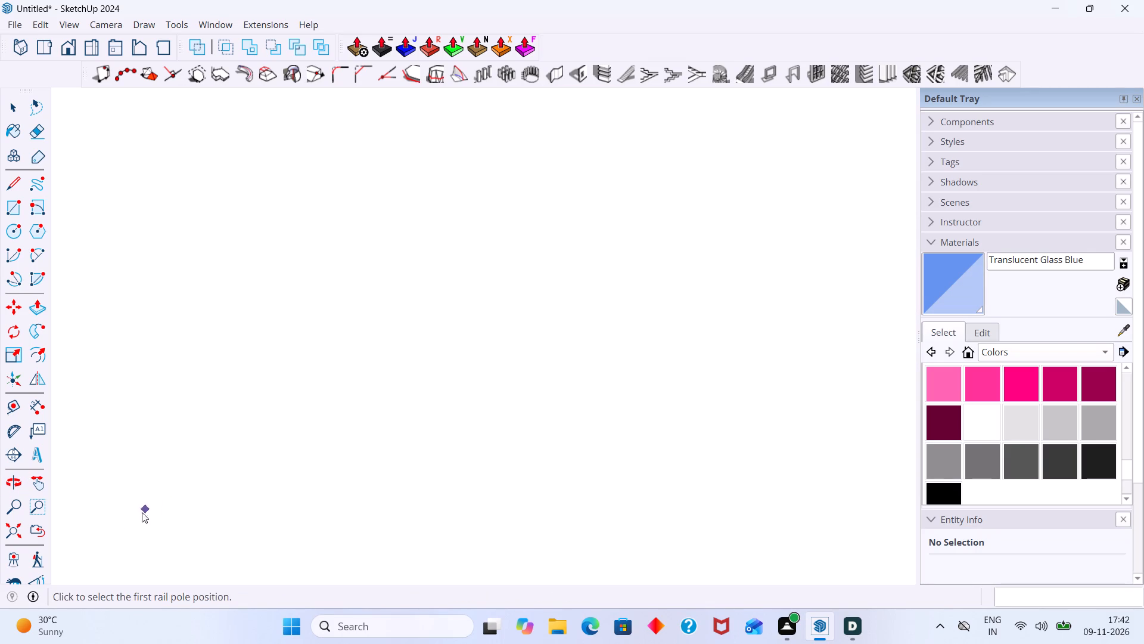
{"action": "left_click", "coordinate": [10, 539]}
{"action": "scroll", "coordinate": [117, 500], "scroll_direction": "down", "scroll_amount": 3}
{"action": "middle_click_drag", "start_coordinate": [163, 475], "coordinate": [478, 413]}
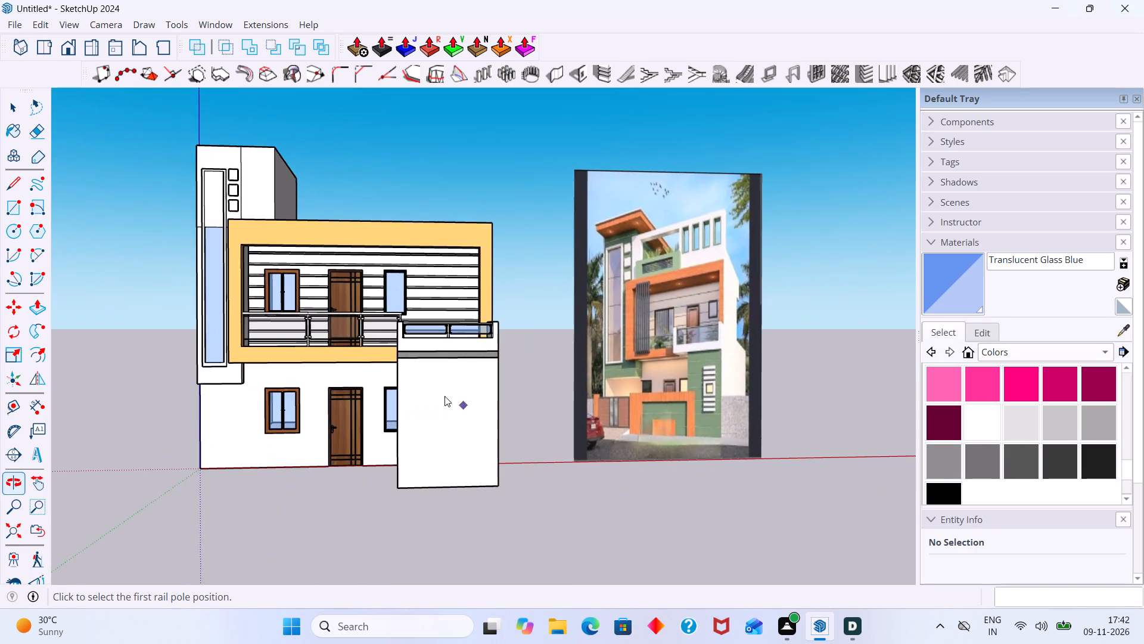
{"action": "scroll", "coordinate": [431, 382], "scroll_direction": "up", "scroll_amount": 5}
{"action": "middle_click_drag", "start_coordinate": [358, 357], "coordinate": [338, 457]}
{"action": "key", "text": "space"}
Inspect the main balcony's railing from several angles and compare it with the railings in the reference image.
{"action": "scroll", "coordinate": [296, 442], "scroll_direction": "up", "scroll_amount": 1}
{"action": "middle_click_drag", "start_coordinate": [299, 453], "coordinate": [319, 513]}
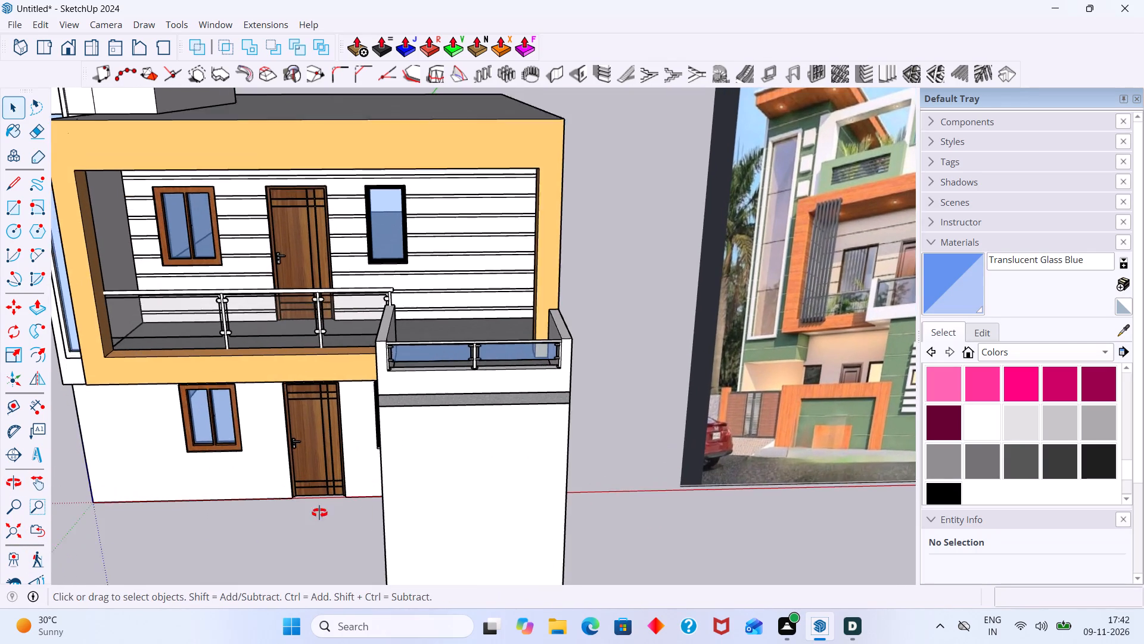
{"action": "middle_click_drag", "start_coordinate": [319, 513], "coordinate": [322, 517]}
{"action": "middle_click_drag", "start_coordinate": [341, 374], "coordinate": [557, 360]}
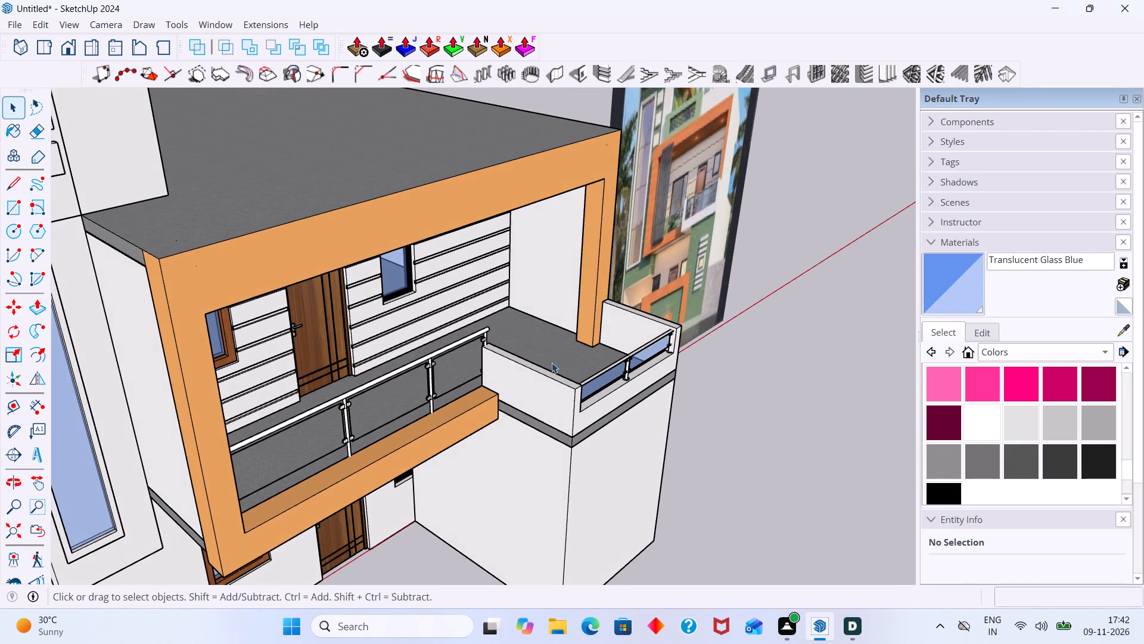
{"action": "scroll", "coordinate": [589, 346], "scroll_direction": "down", "scroll_amount": 8}
{"action": "middle_click_drag", "start_coordinate": [706, 266], "coordinate": [604, 285]}
{"action": "scroll", "coordinate": [688, 300], "scroll_direction": "up", "scroll_amount": 11}
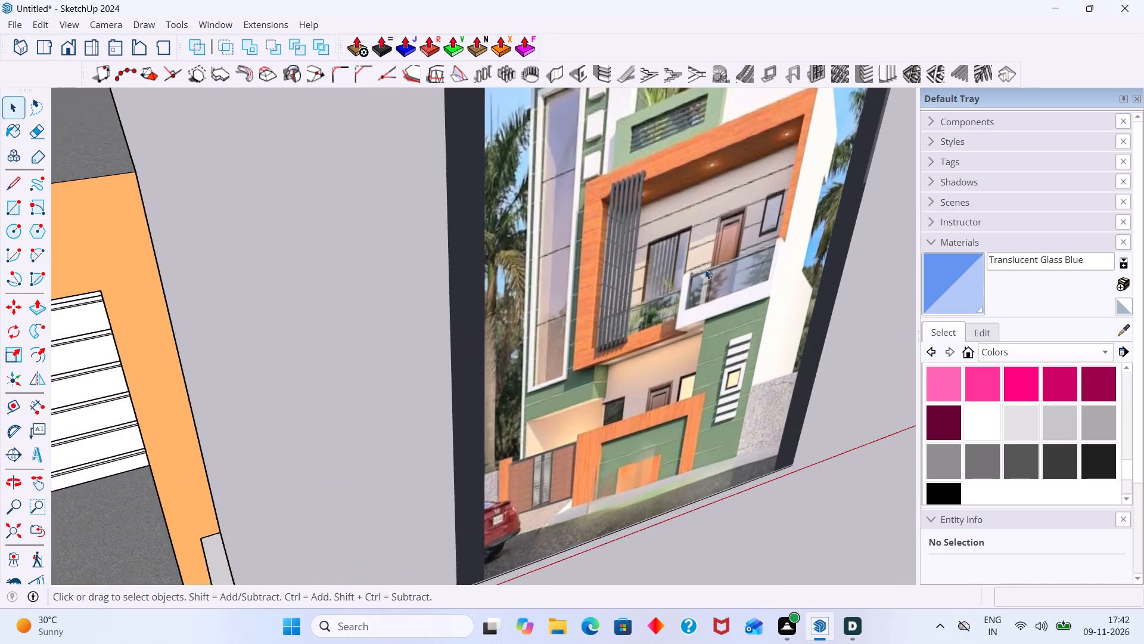
{"action": "scroll", "coordinate": [705, 269], "scroll_direction": "up", "scroll_amount": 7}
{"action": "middle_click_drag", "start_coordinate": [745, 314], "coordinate": [704, 315]}
{"action": "scroll", "coordinate": [707, 321], "scroll_direction": "down", "scroll_amount": 8}
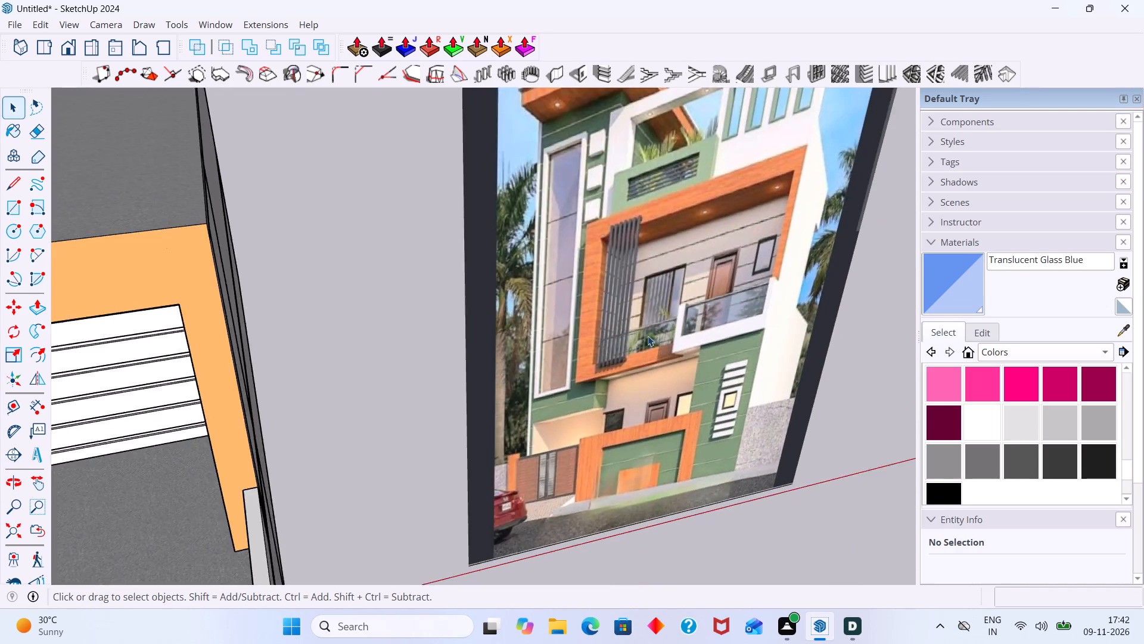
{"action": "scroll", "coordinate": [648, 336], "scroll_direction": "down", "scroll_amount": 11}
{"action": "middle_click_drag", "start_coordinate": [346, 439], "coordinate": [422, 383]}
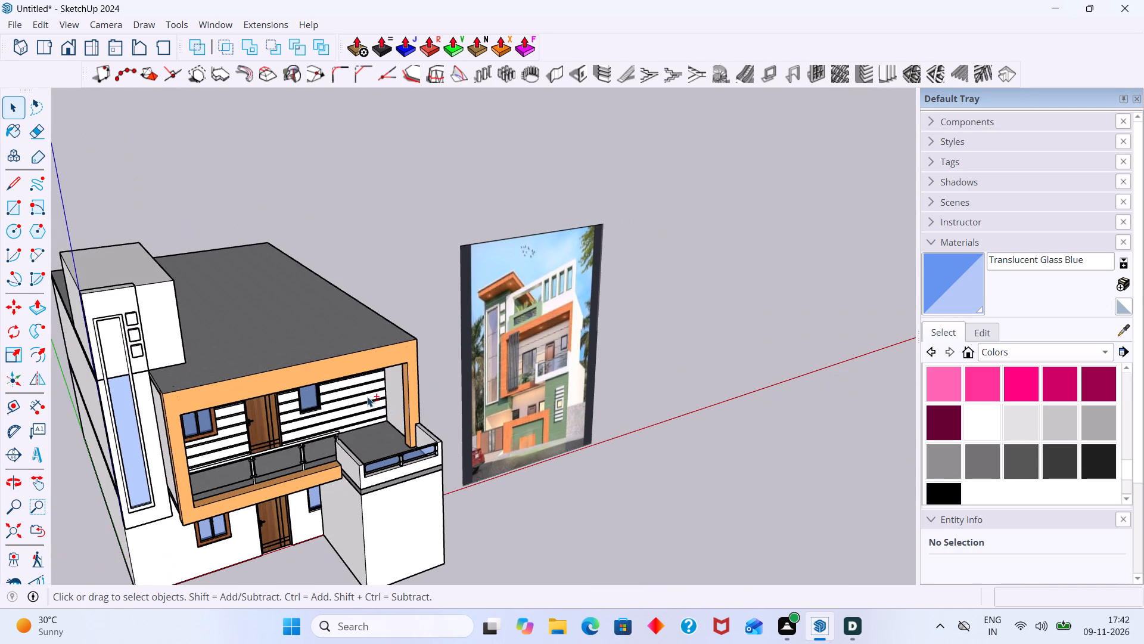
Scale the main balcony's railing group down in height only, to a blue-axis factor of about 0.69.
{"action": "middle_click_drag", "start_coordinate": [367, 395], "coordinate": [422, 319], "text": "shift"}
{"action": "scroll", "coordinate": [372, 332], "scroll_direction": "up", "scroll_amount": 8}
{"action": "left_click", "coordinate": [352, 381]}
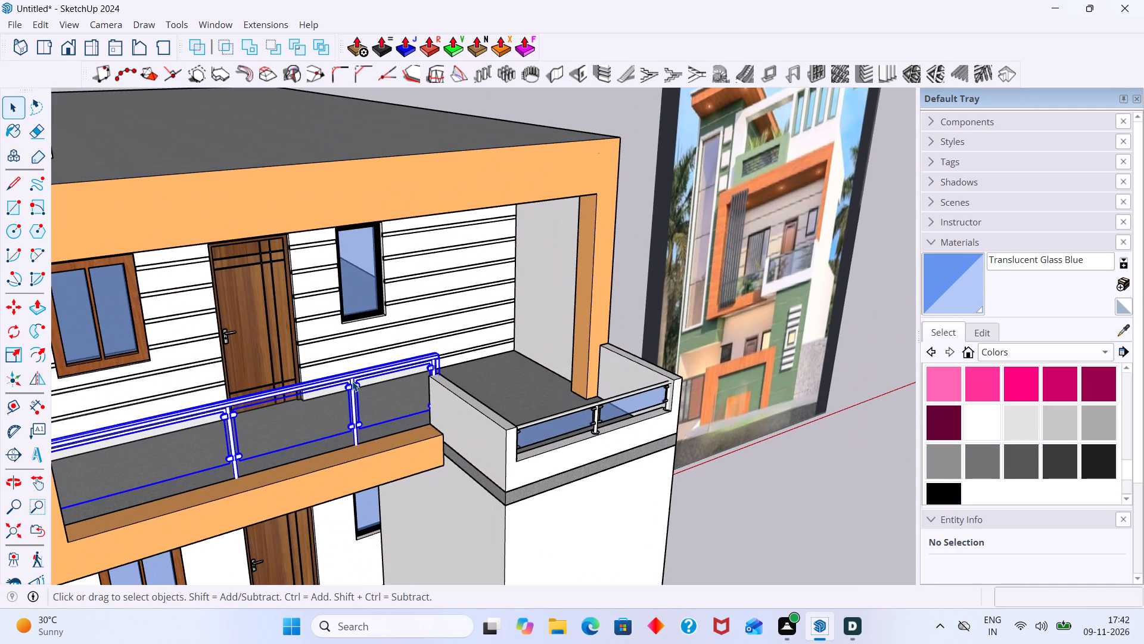
{"action": "key", "text": "s"}
{"action": "scroll", "coordinate": [348, 378], "scroll_direction": "up", "scroll_amount": 2}
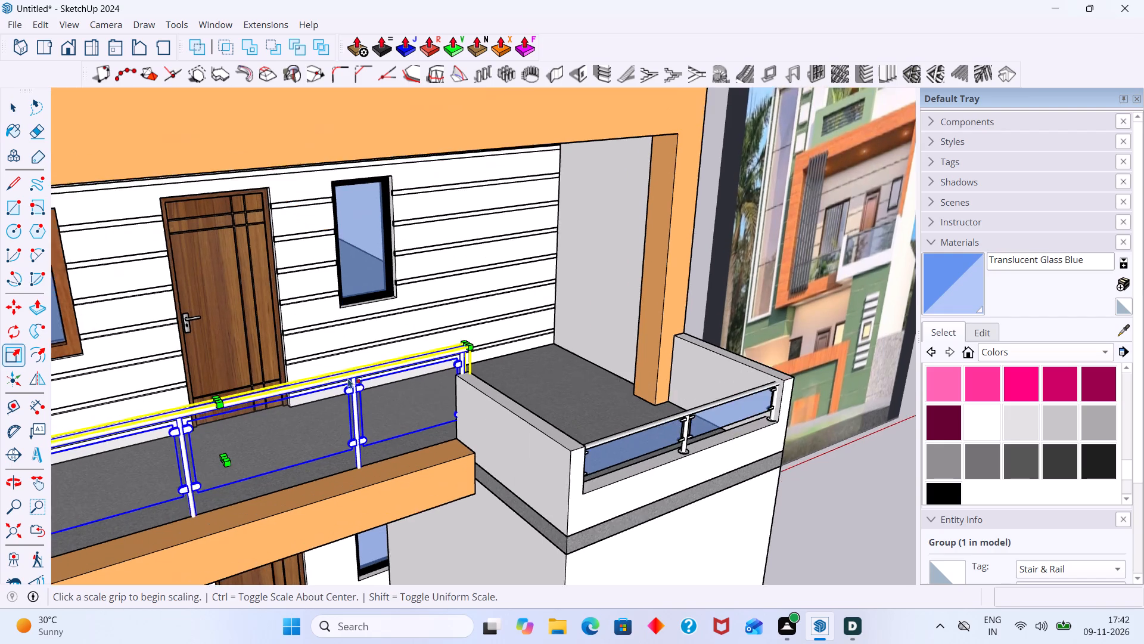
{"action": "scroll", "coordinate": [348, 378], "scroll_direction": "up", "scroll_amount": 2}
{"action": "middle_click_drag", "start_coordinate": [212, 428], "coordinate": [216, 452]}
{"action": "scroll", "coordinate": [216, 452], "scroll_direction": "up", "scroll_amount": 6}
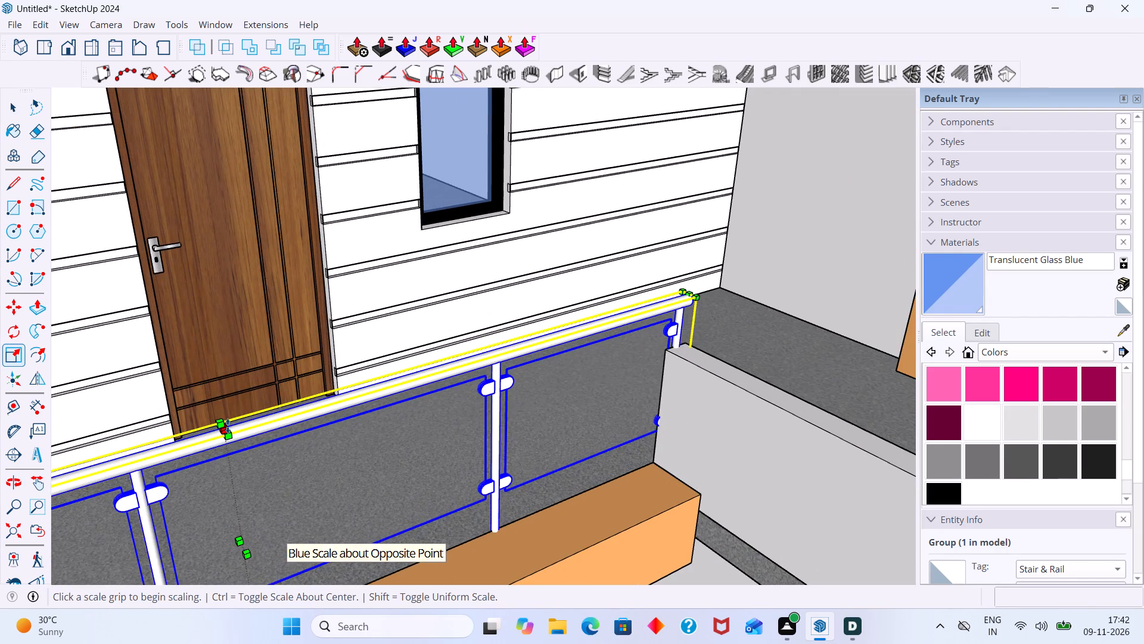
{"action": "left_click", "coordinate": [228, 426]}
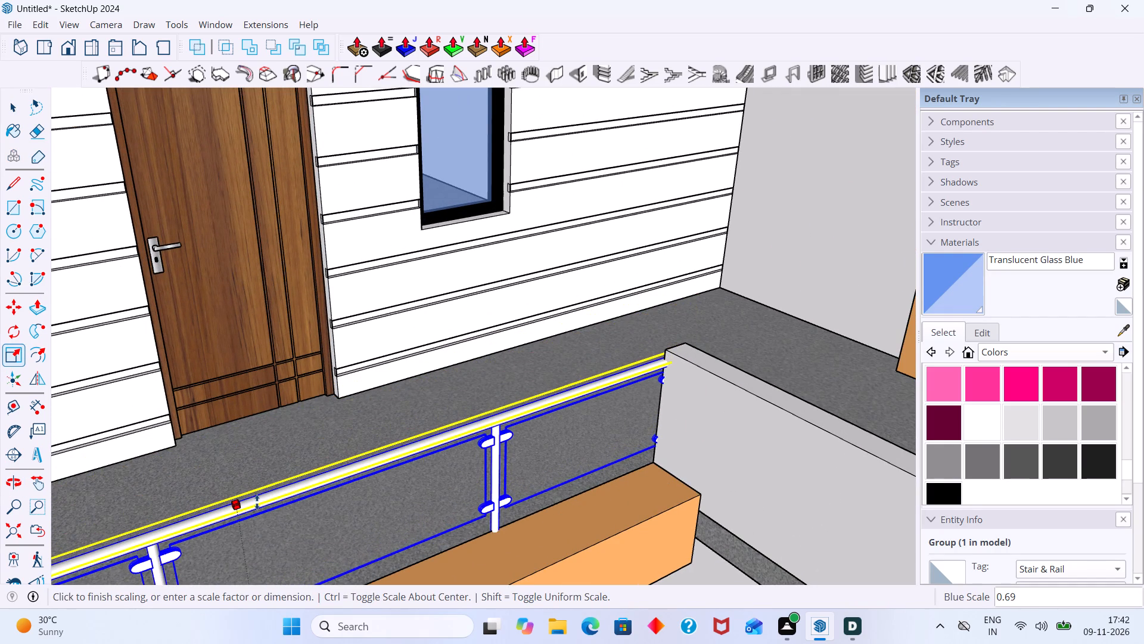
{"action": "left_click", "coordinate": [257, 501]}
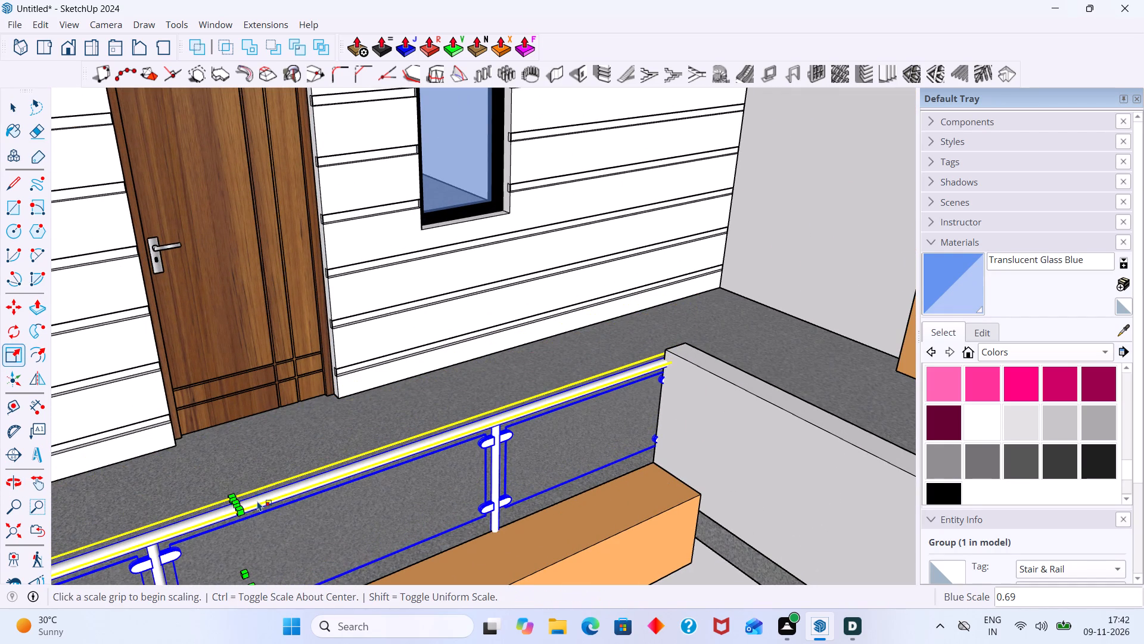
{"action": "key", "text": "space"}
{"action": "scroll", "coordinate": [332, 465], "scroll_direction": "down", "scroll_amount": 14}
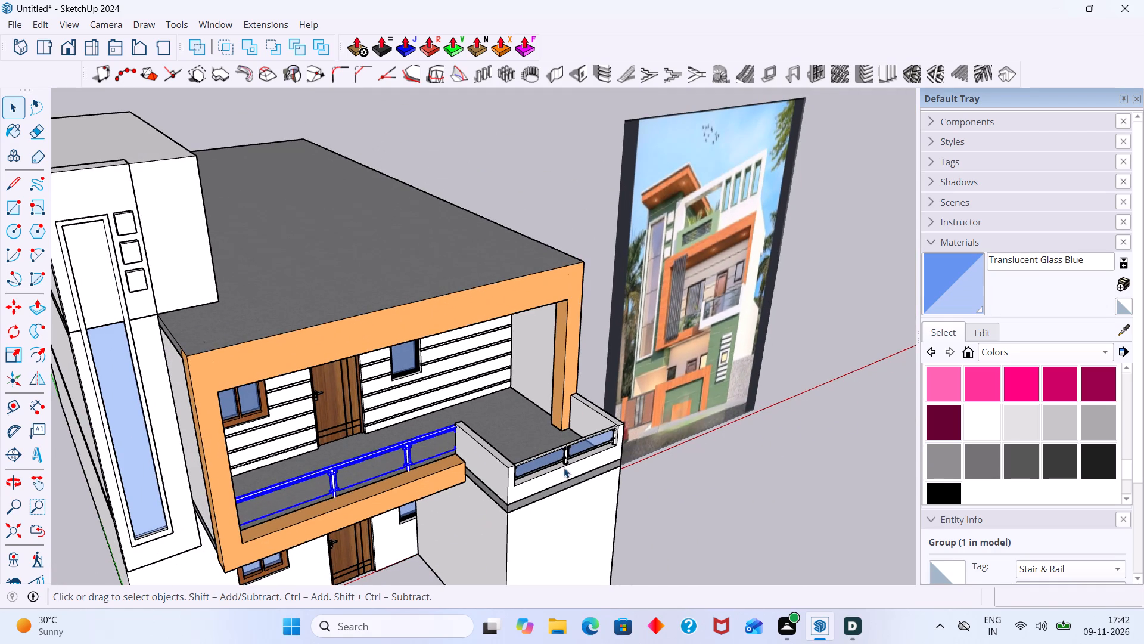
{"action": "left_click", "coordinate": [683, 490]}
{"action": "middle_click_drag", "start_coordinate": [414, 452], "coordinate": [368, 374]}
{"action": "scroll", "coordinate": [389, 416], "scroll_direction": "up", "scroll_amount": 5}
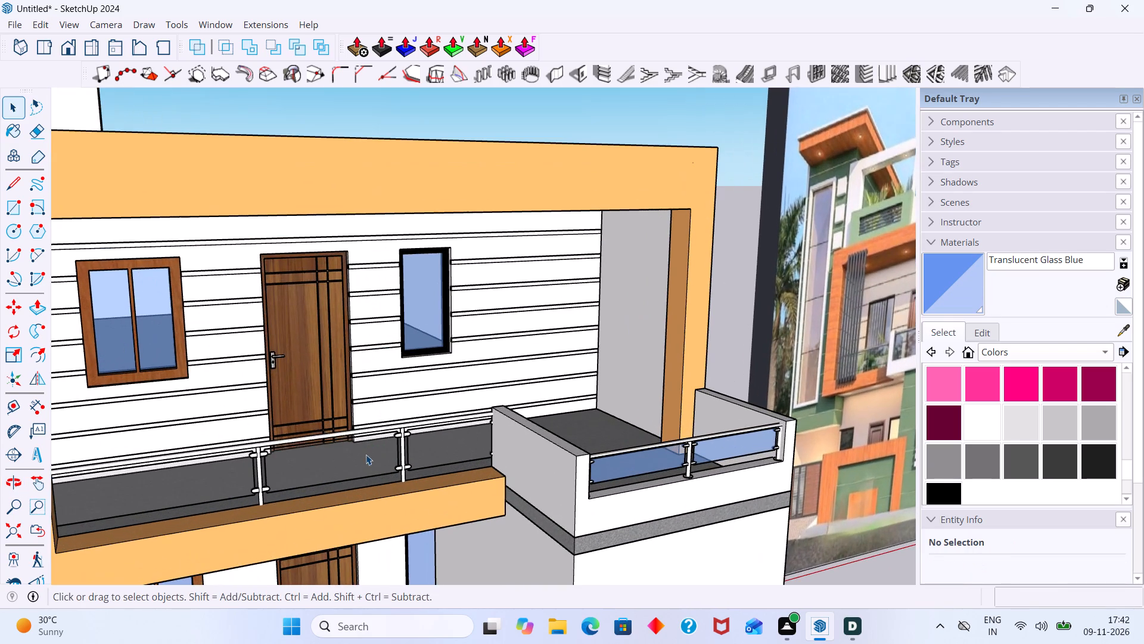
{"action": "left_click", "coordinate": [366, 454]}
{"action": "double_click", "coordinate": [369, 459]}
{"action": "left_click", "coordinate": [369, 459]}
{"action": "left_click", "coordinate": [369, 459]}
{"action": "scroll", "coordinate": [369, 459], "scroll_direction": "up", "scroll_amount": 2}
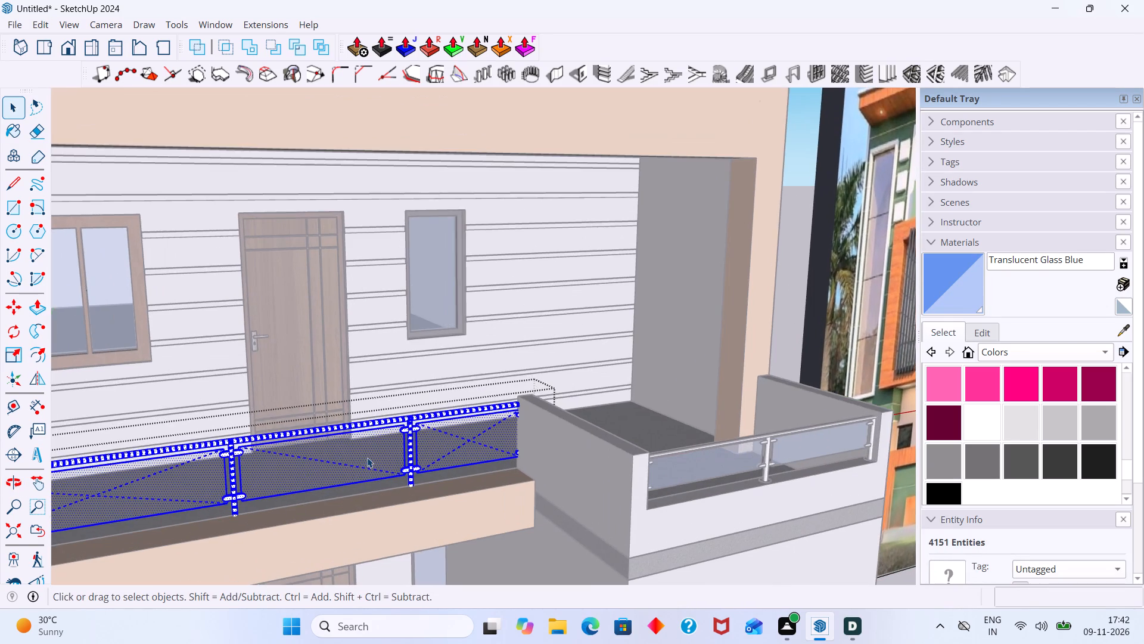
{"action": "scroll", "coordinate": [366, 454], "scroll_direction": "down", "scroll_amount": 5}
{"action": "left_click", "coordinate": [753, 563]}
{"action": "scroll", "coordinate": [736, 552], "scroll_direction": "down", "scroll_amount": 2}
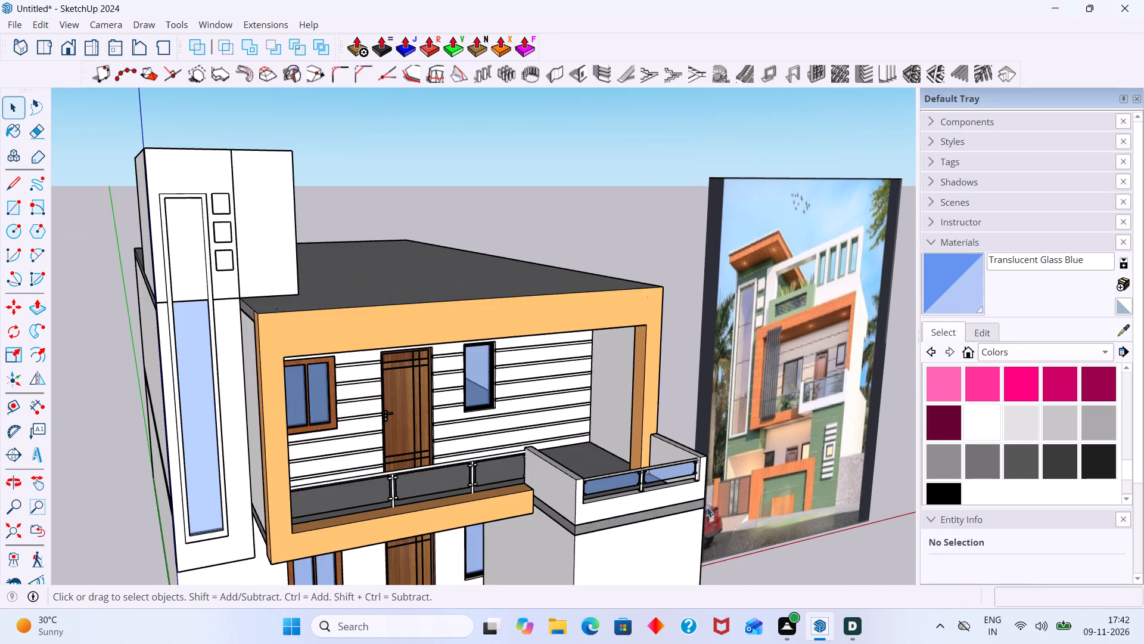
Paint the three glass panels of the main balcony's railing with Translucent Glass Blue inside its group.
{"action": "middle_click_drag", "start_coordinate": [704, 504], "coordinate": [675, 349]}
{"action": "scroll", "coordinate": [468, 290], "scroll_direction": "up", "scroll_amount": 3}
{"action": "middle_click_drag", "start_coordinate": [437, 297], "coordinate": [428, 357]}
{"action": "scroll", "coordinate": [293, 388], "scroll_direction": "up", "scroll_amount": 6}
{"action": "double_click", "coordinate": [275, 385]}
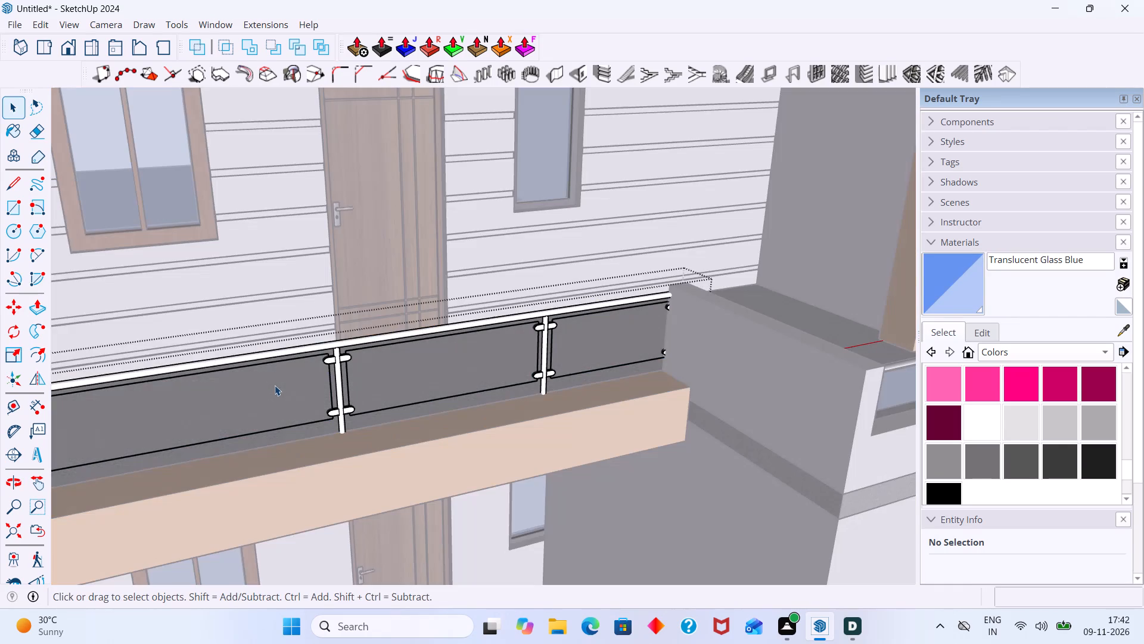
{"action": "left_click", "coordinate": [277, 389]}
{"action": "left_click", "coordinate": [932, 292]}
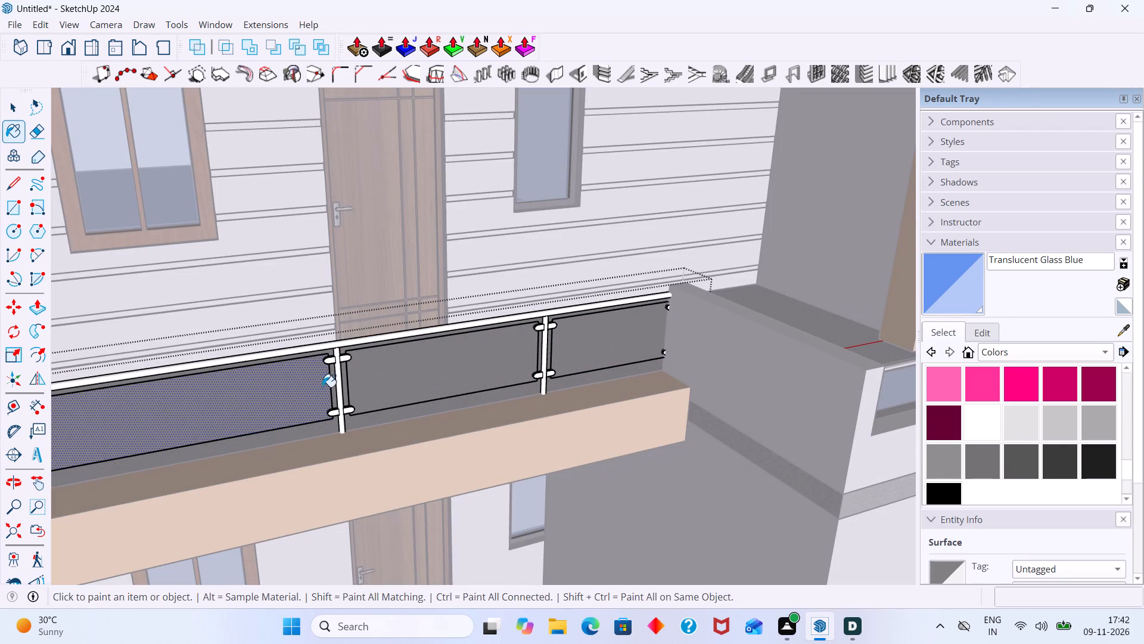
{"action": "left_click", "coordinate": [291, 393]}
{"action": "left_click", "coordinate": [399, 380]}
{"action": "left_click", "coordinate": [655, 328]}
{"action": "key", "text": "space"}
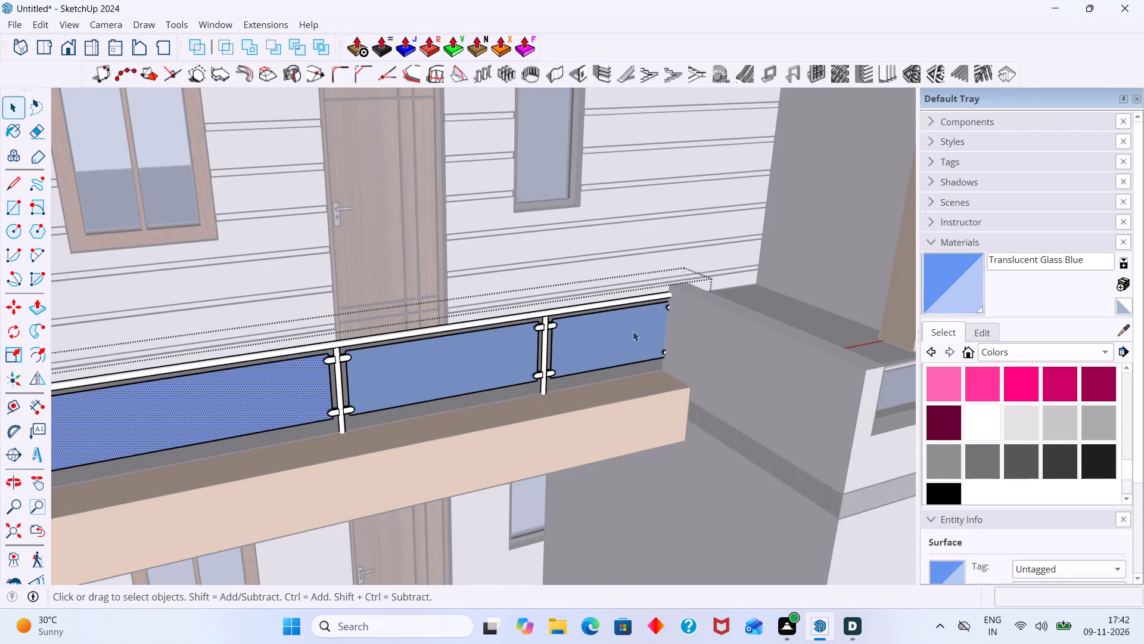
{"action": "scroll", "coordinate": [619, 359], "scroll_direction": "down", "scroll_amount": 11}
{"action": "scroll", "coordinate": [679, 445], "scroll_direction": "down", "scroll_amount": 5}
{"action": "left_click", "coordinate": [831, 470]}
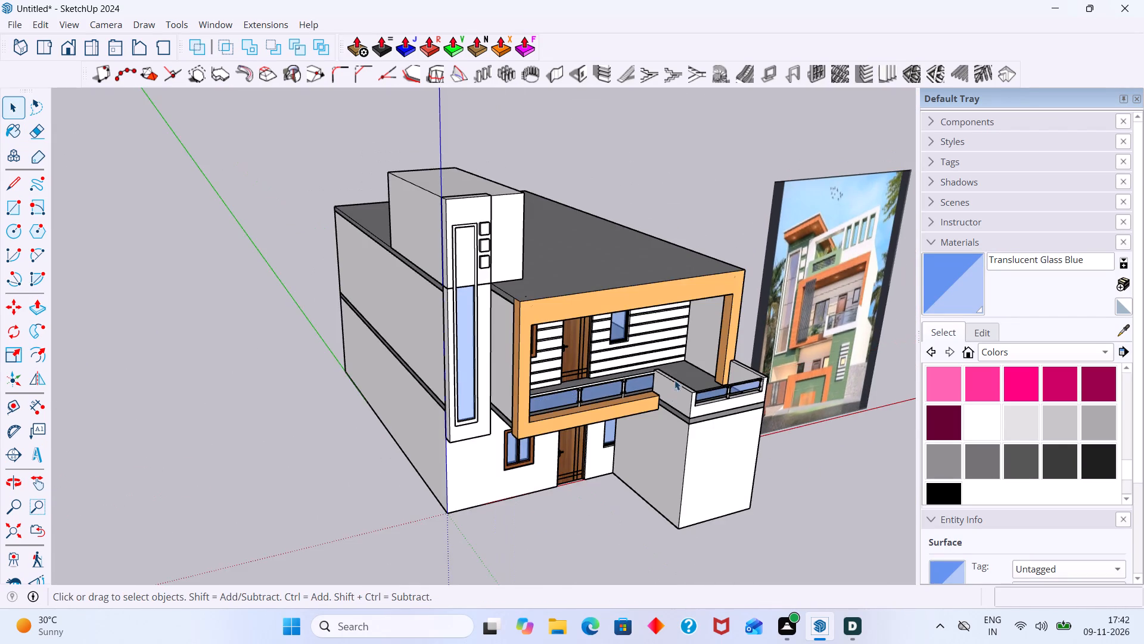
Inspect the glazed balcony railings from several angles and compare the whole facade with the reference image.
{"action": "middle_click_drag", "start_coordinate": [656, 380], "coordinate": [549, 400]}
{"action": "scroll", "coordinate": [688, 301], "scroll_direction": "down", "scroll_amount": 2}
{"action": "right_click", "coordinate": [910, 5]}
{"action": "left_click", "coordinate": [866, 35]}
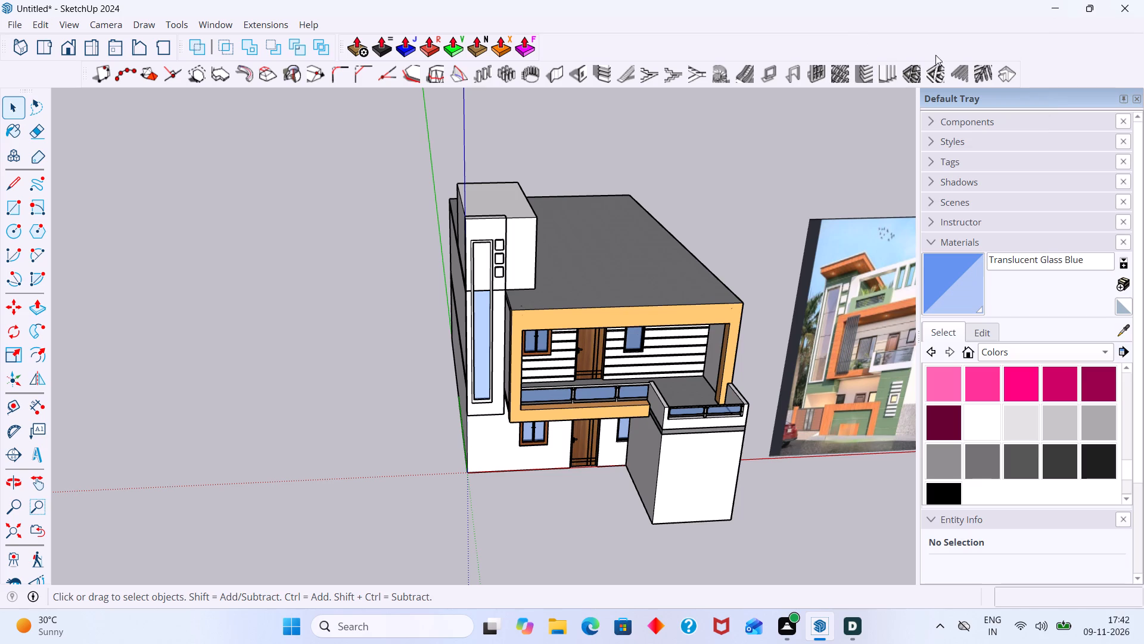
{"action": "right_click", "coordinate": [936, 45]}
{"action": "left_click", "coordinate": [723, 155]}
{"action": "scroll", "coordinate": [611, 417], "scroll_direction": "up", "scroll_amount": 17}
{"action": "middle_click_drag", "start_coordinate": [626, 370], "coordinate": [645, 374]}
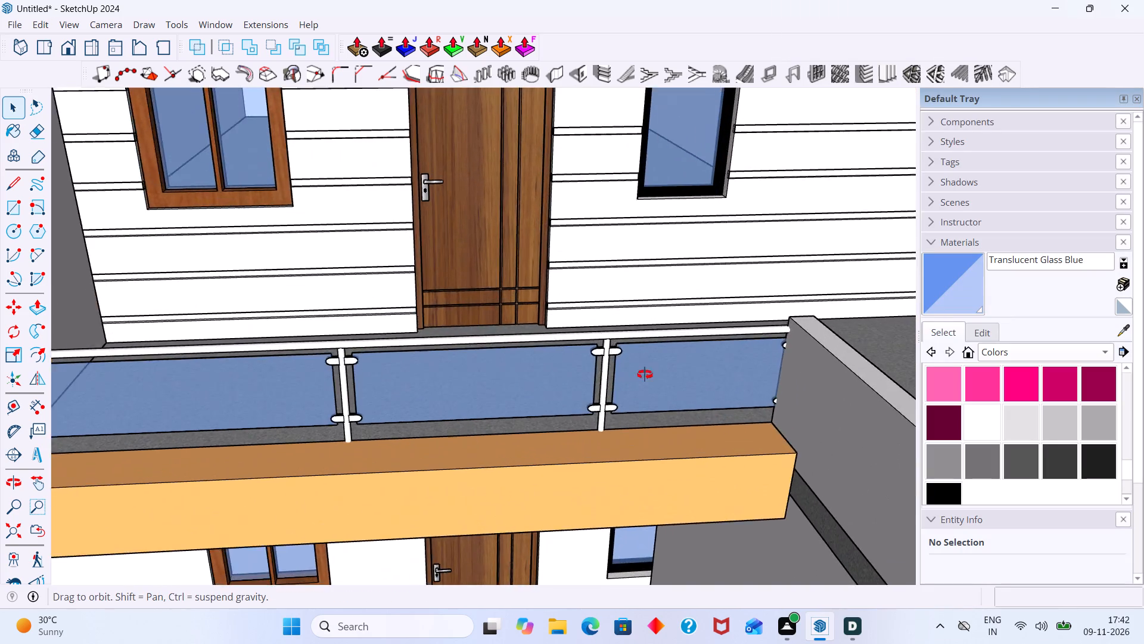
{"action": "middle_click_drag", "start_coordinate": [645, 374], "coordinate": [736, 341]}
{"action": "scroll", "coordinate": [820, 284], "scroll_direction": "down", "scroll_amount": 9}
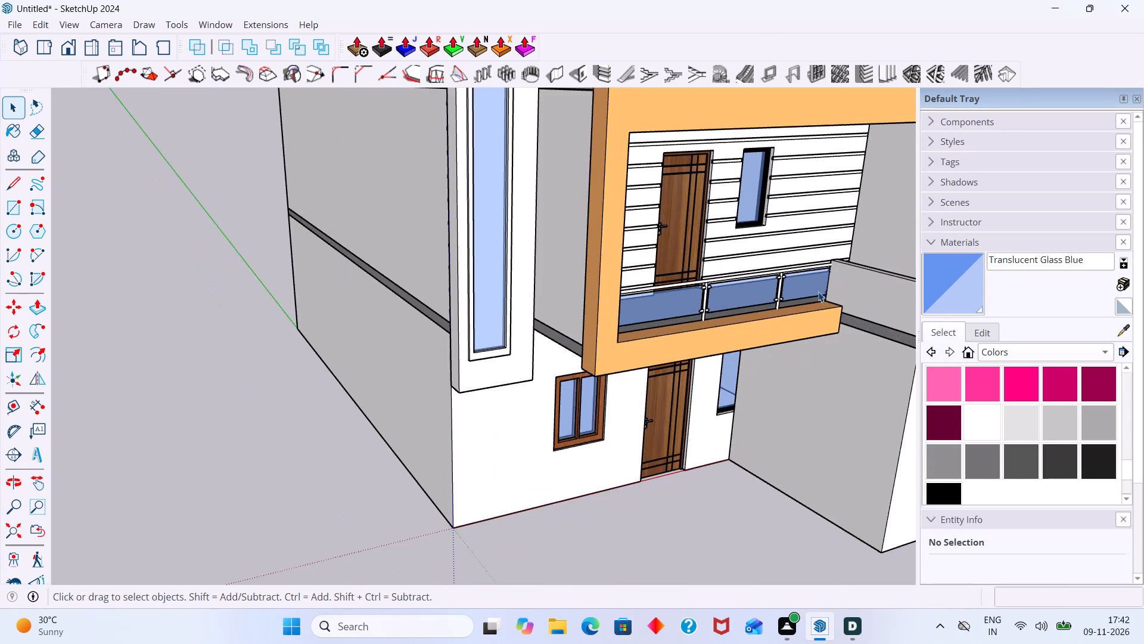
{"action": "middle_click_drag", "start_coordinate": [813, 289], "coordinate": [368, 261], "text": "shift"}
{"action": "scroll", "coordinate": [428, 276], "scroll_direction": "down", "scroll_amount": 6}
{"action": "scroll", "coordinate": [641, 264], "scroll_direction": "up", "scroll_amount": 5}
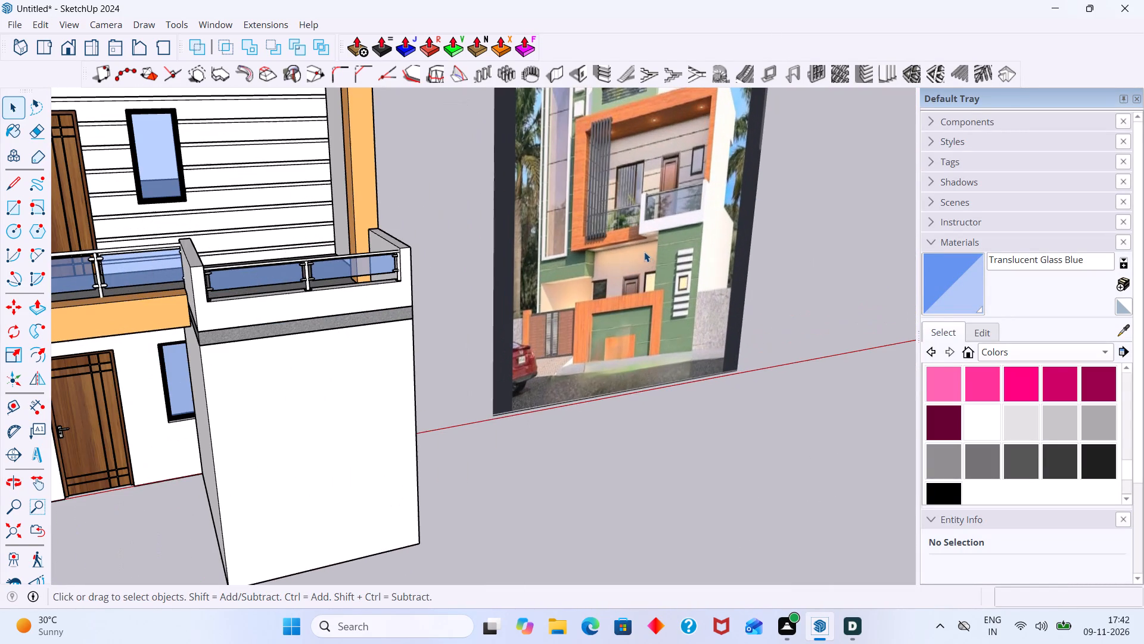
{"action": "middle_click_drag", "start_coordinate": [580, 257], "coordinate": [635, 335]}
{"action": "scroll", "coordinate": [635, 334], "scroll_direction": "up", "scroll_amount": 1}
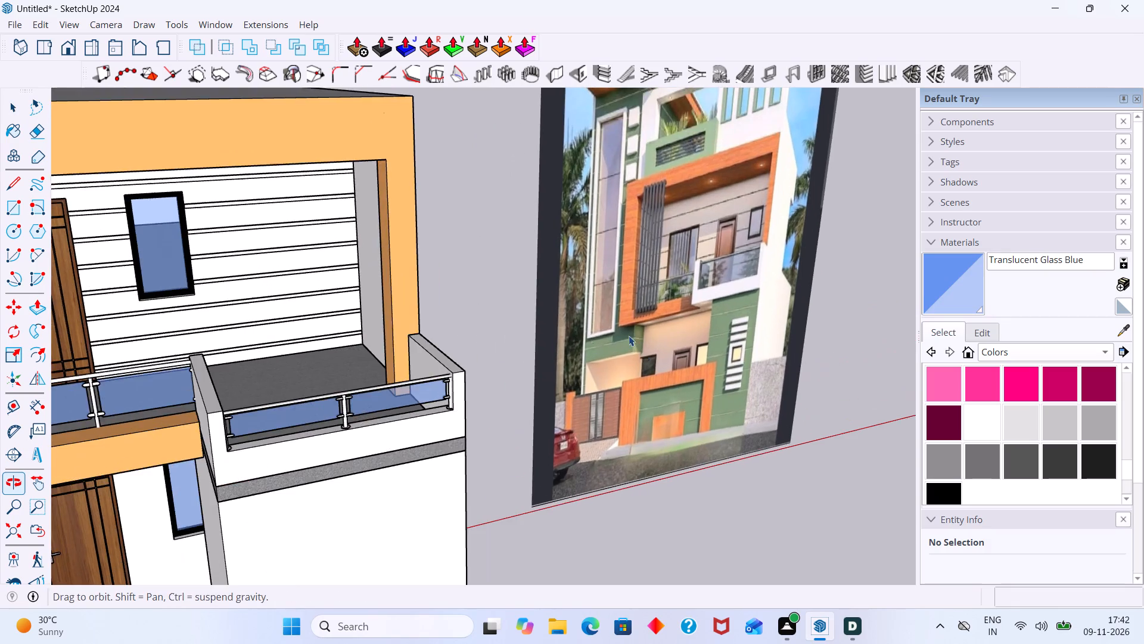
{"action": "scroll", "coordinate": [356, 391], "scroll_direction": "down", "scroll_amount": 3}
{"action": "middle_click_drag", "start_coordinate": [361, 395], "coordinate": [665, 309], "text": "shift"}
{"action": "scroll", "coordinate": [604, 289], "scroll_direction": "down", "scroll_amount": 3}
{"action": "middle_click_drag", "start_coordinate": [626, 291], "coordinate": [612, 287]}
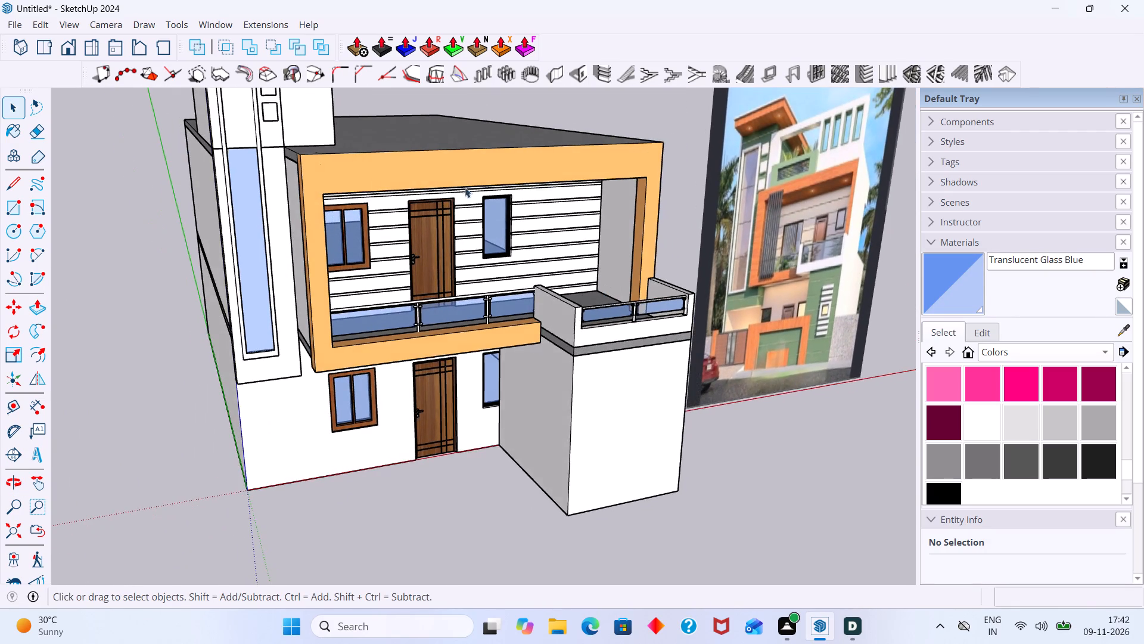
{"action": "scroll", "coordinate": [461, 183], "scroll_direction": "up", "scroll_amount": 1}
{"action": "scroll", "coordinate": [318, 374], "scroll_direction": "up", "scroll_amount": 2}
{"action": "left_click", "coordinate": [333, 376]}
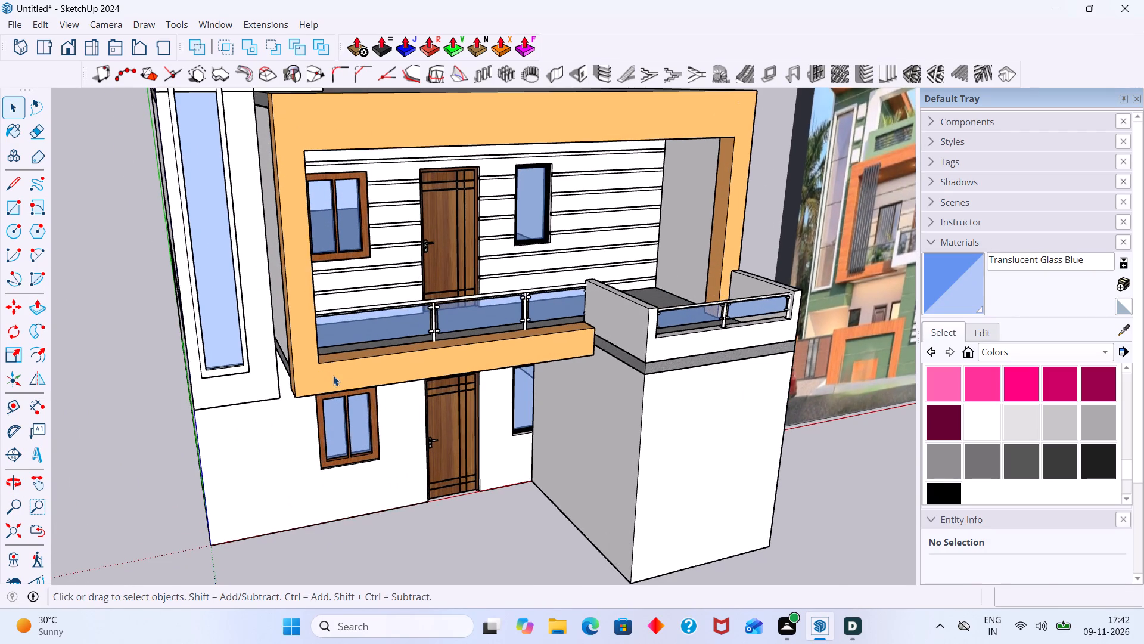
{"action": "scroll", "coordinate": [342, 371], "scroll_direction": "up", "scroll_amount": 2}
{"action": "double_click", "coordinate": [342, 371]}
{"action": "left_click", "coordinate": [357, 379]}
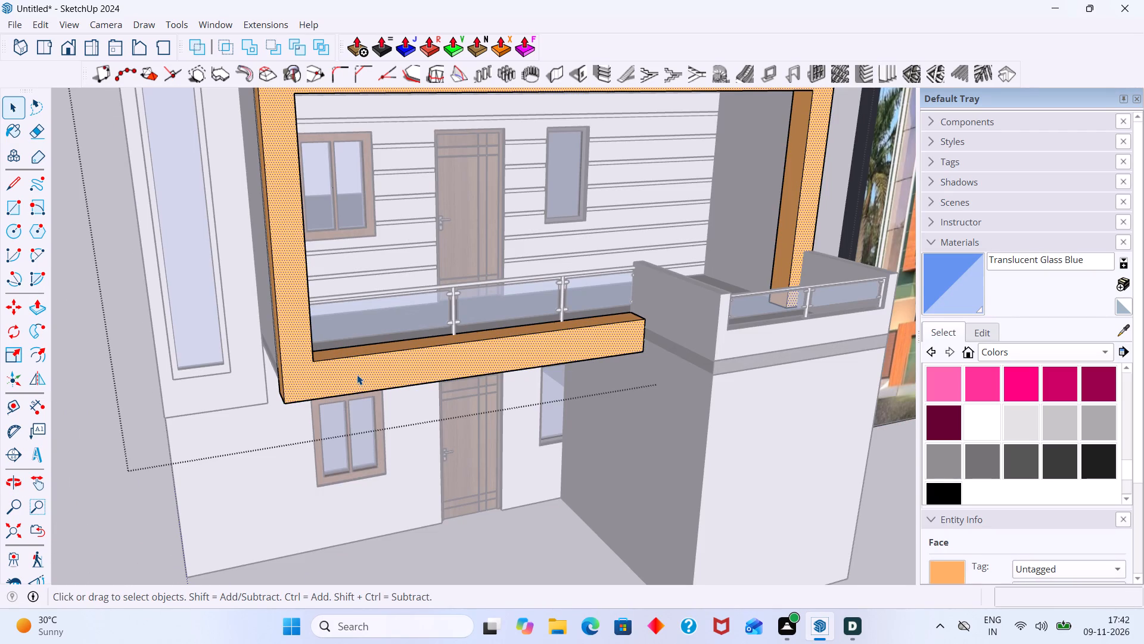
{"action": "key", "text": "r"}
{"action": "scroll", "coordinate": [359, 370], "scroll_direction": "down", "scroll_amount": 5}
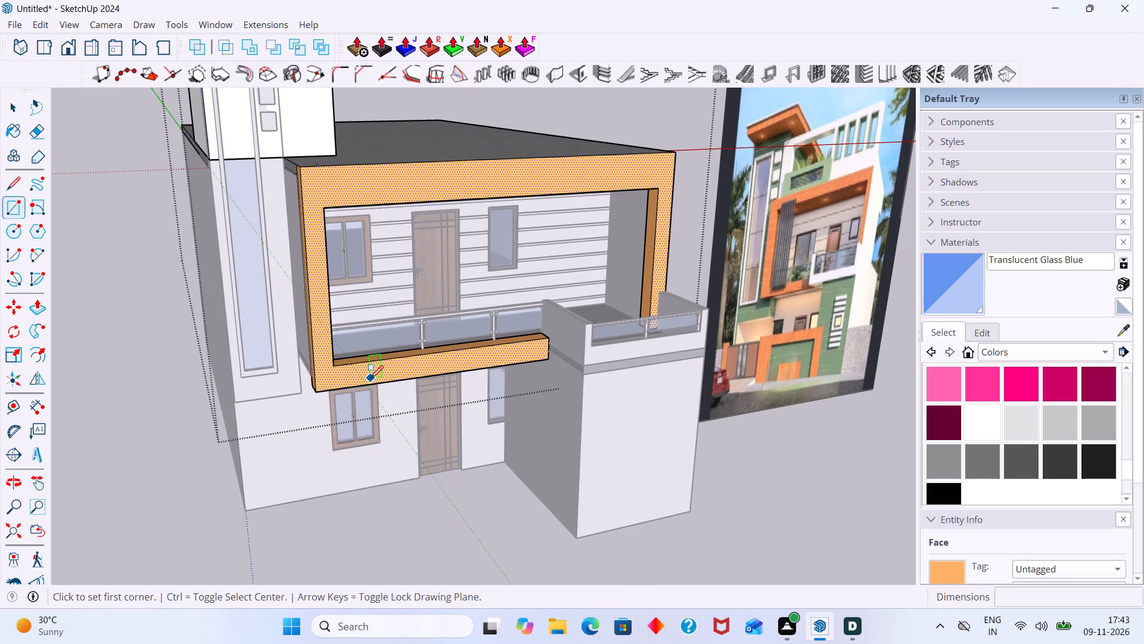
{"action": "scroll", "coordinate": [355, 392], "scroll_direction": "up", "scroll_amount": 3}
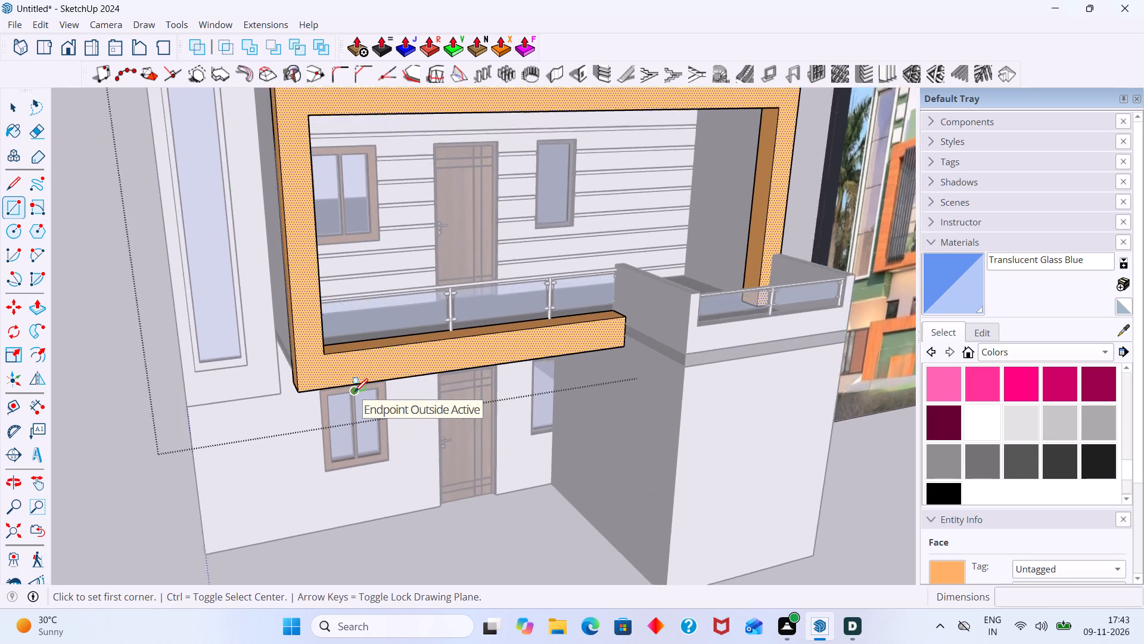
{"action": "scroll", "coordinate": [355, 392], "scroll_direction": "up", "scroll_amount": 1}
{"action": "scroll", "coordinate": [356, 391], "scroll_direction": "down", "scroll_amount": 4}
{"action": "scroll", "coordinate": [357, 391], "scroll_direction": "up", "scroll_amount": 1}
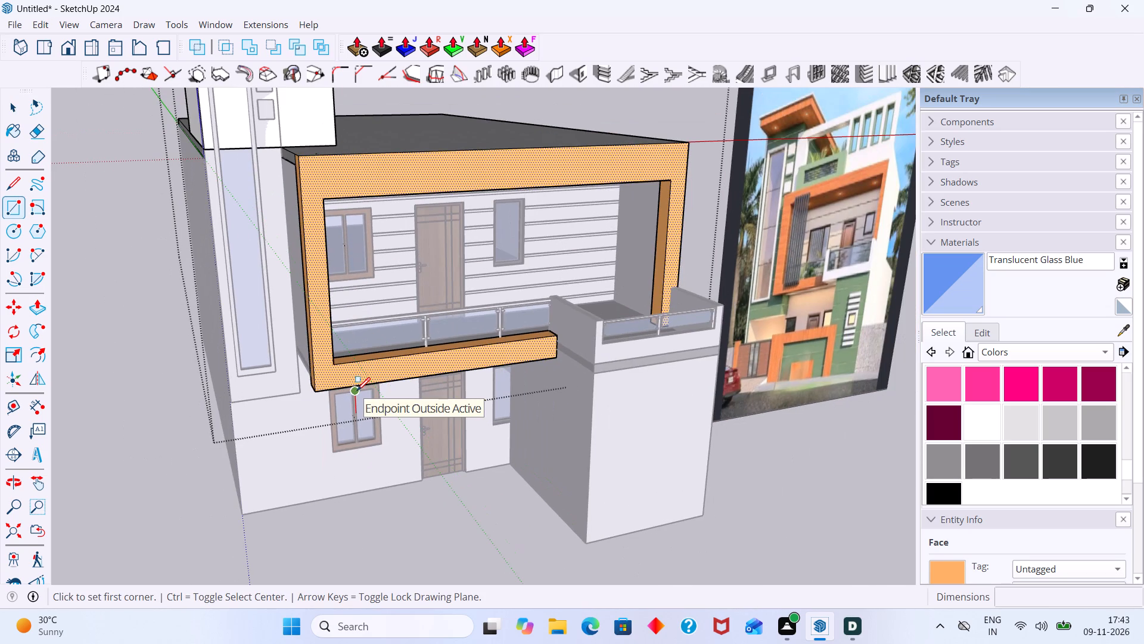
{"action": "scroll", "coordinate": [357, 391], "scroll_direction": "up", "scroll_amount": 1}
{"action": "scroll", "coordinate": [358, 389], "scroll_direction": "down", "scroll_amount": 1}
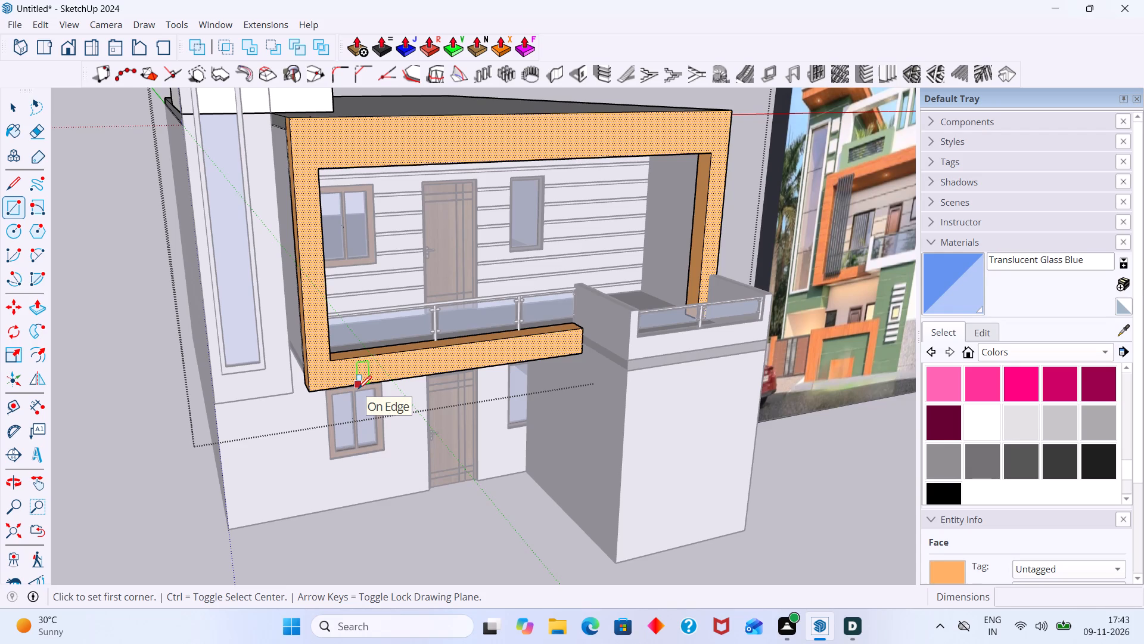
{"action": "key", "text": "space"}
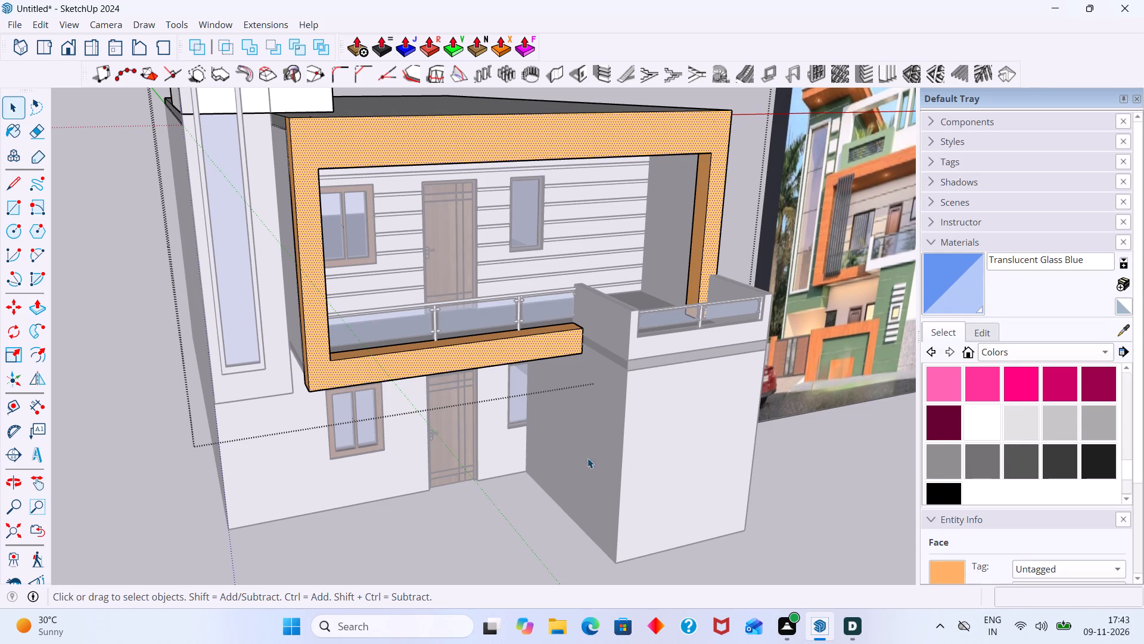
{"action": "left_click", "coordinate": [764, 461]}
Inside the orange frame's group, draw a square of about 3 13/16" on the lower beam's front face, near the corner beside the tall window.
{"action": "scroll", "coordinate": [970, 214], "scroll_direction": "up", "scroll_amount": 9}
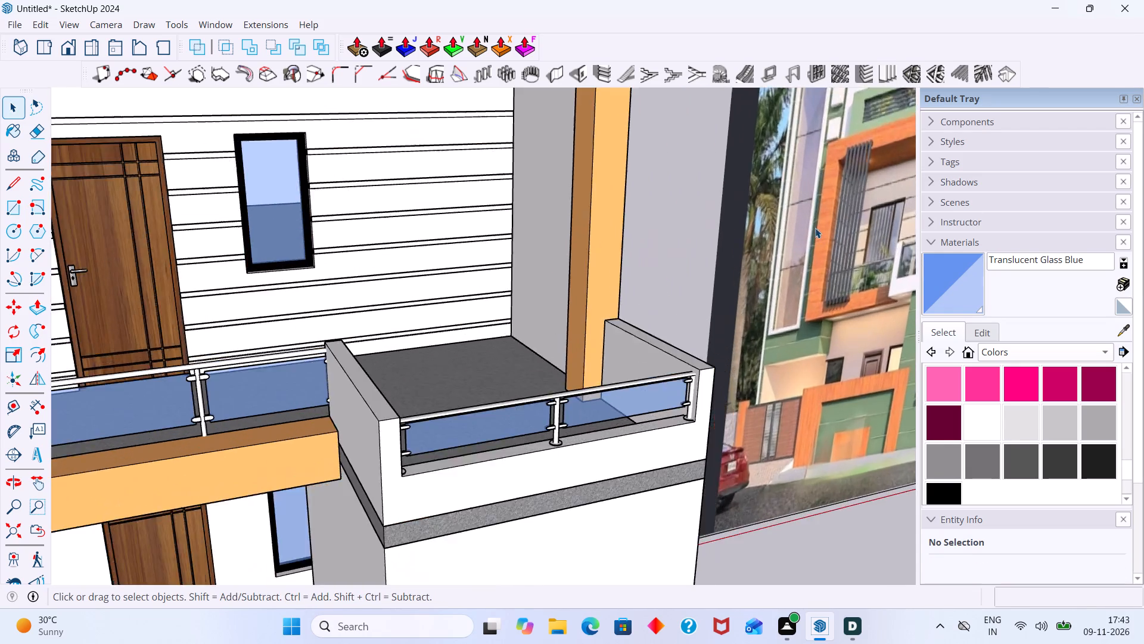
{"action": "scroll", "coordinate": [815, 228], "scroll_direction": "up", "scroll_amount": 16}
{"action": "scroll", "coordinate": [829, 216], "scroll_direction": "down", "scroll_amount": 16}
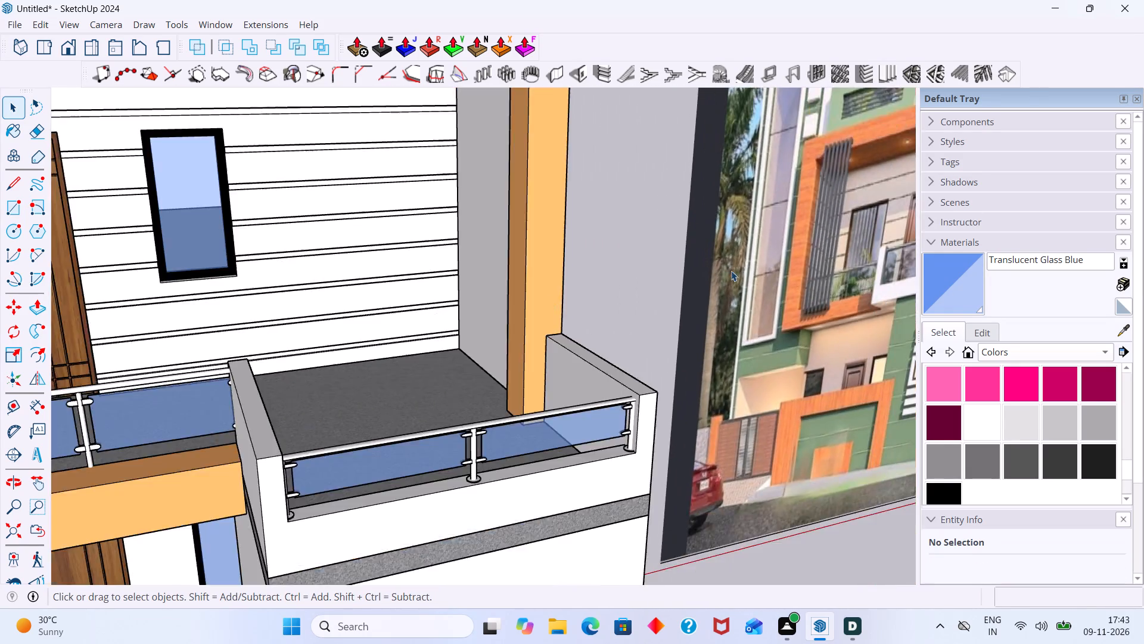
{"action": "scroll", "coordinate": [731, 271], "scroll_direction": "down", "scroll_amount": 14}
{"action": "scroll", "coordinate": [288, 395], "scroll_direction": "up", "scroll_amount": 8}
{"action": "left_click", "coordinate": [281, 389]}
{"action": "scroll", "coordinate": [280, 394], "scroll_direction": "up", "scroll_amount": 2}
{"action": "triple_click", "coordinate": [280, 394]}
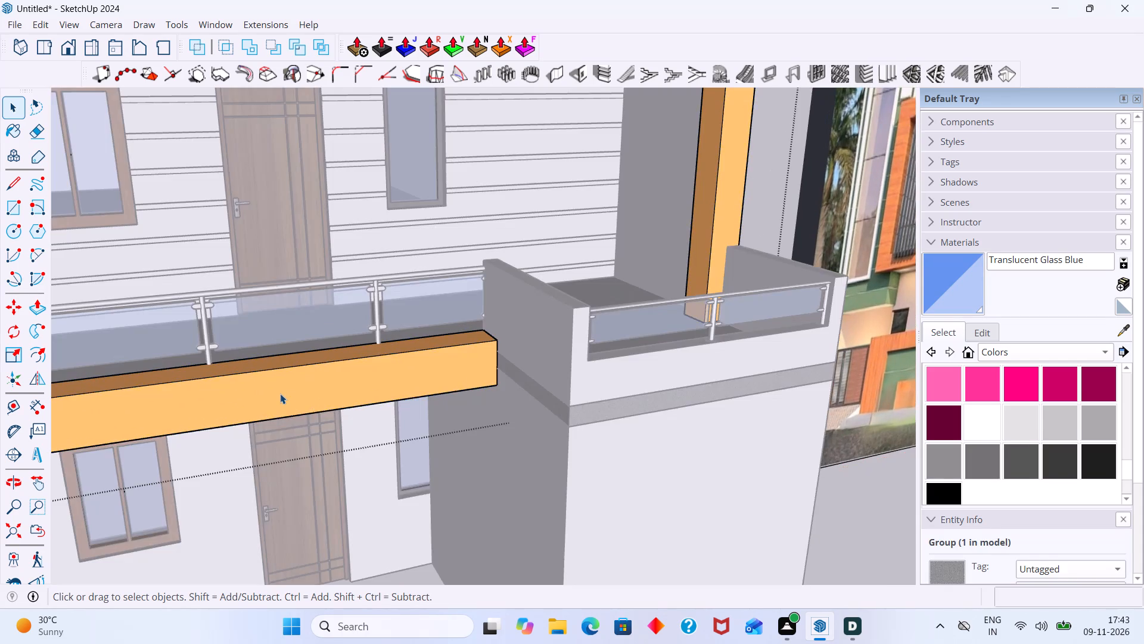
{"action": "scroll", "coordinate": [283, 397], "scroll_direction": "down", "scroll_amount": 6}
{"action": "left_click", "coordinate": [297, 397]}
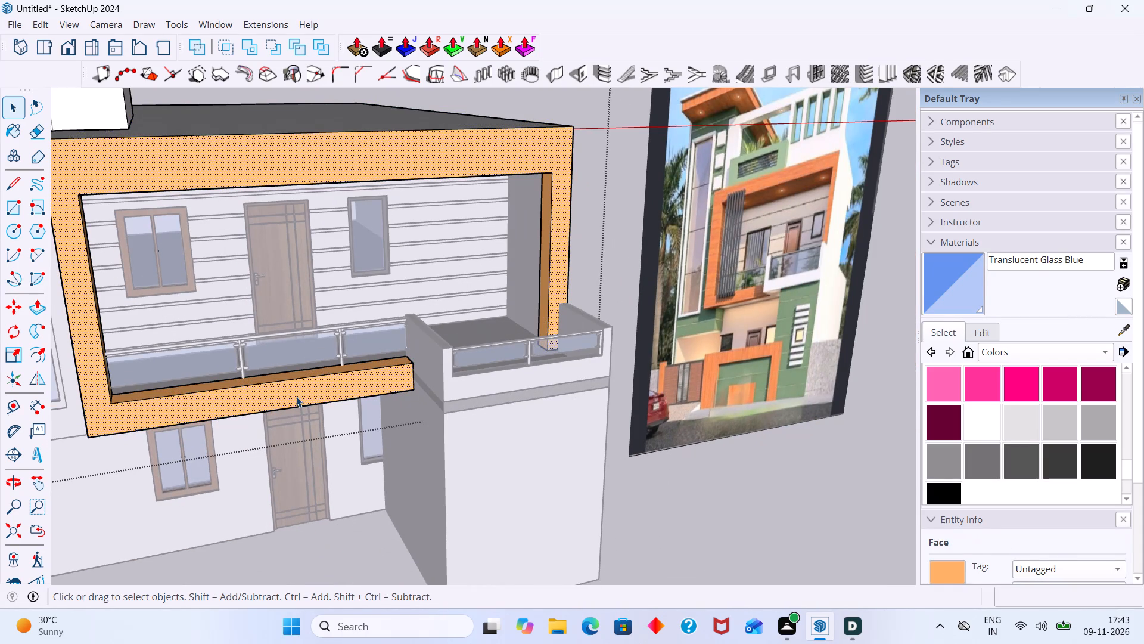
{"action": "middle_click_drag", "start_coordinate": [302, 389], "coordinate": [366, 389]}
{"action": "scroll", "coordinate": [278, 397], "scroll_direction": "up", "scroll_amount": 1}
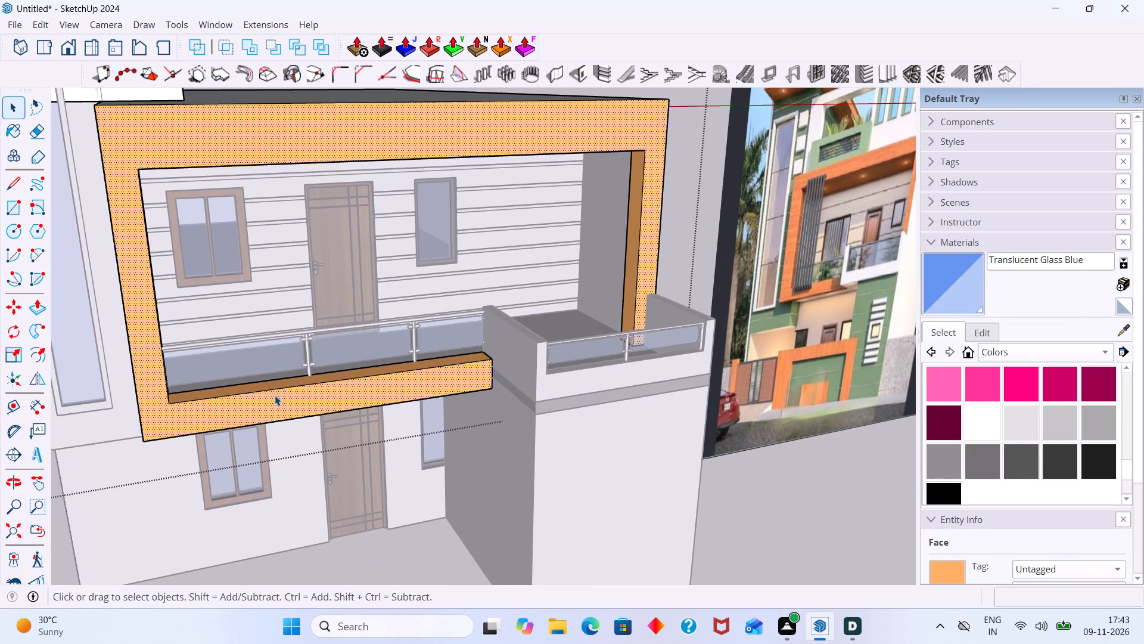
{"action": "key", "text": "r"}
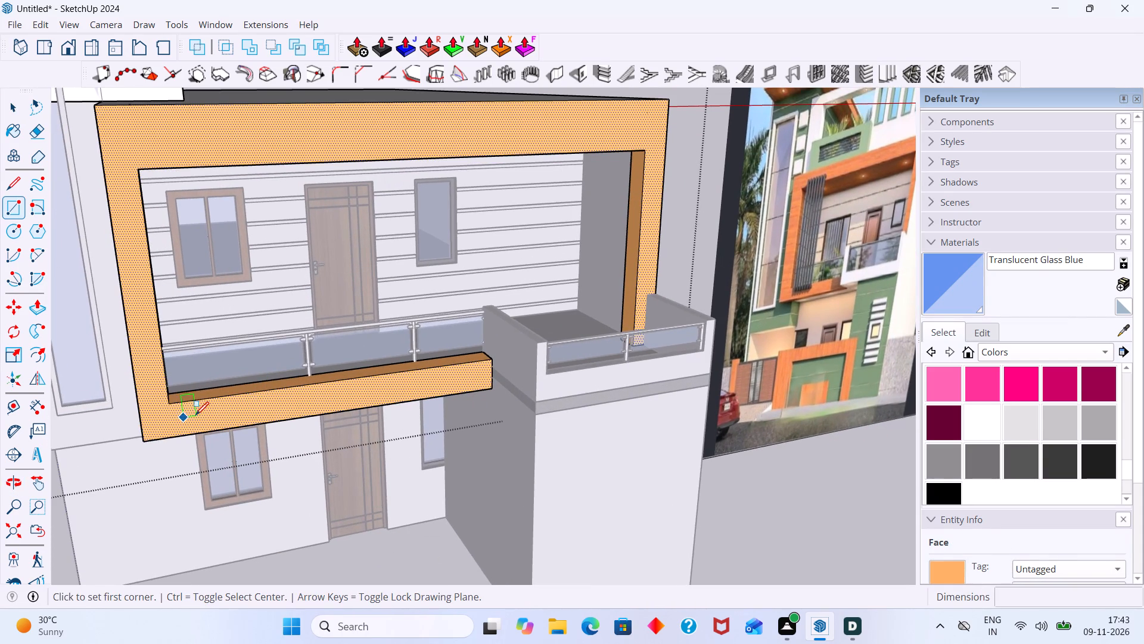
{"action": "scroll", "coordinate": [198, 414], "scroll_direction": "up", "scroll_amount": 6}
{"action": "scroll", "coordinate": [197, 413], "scroll_direction": "down", "scroll_amount": 7}
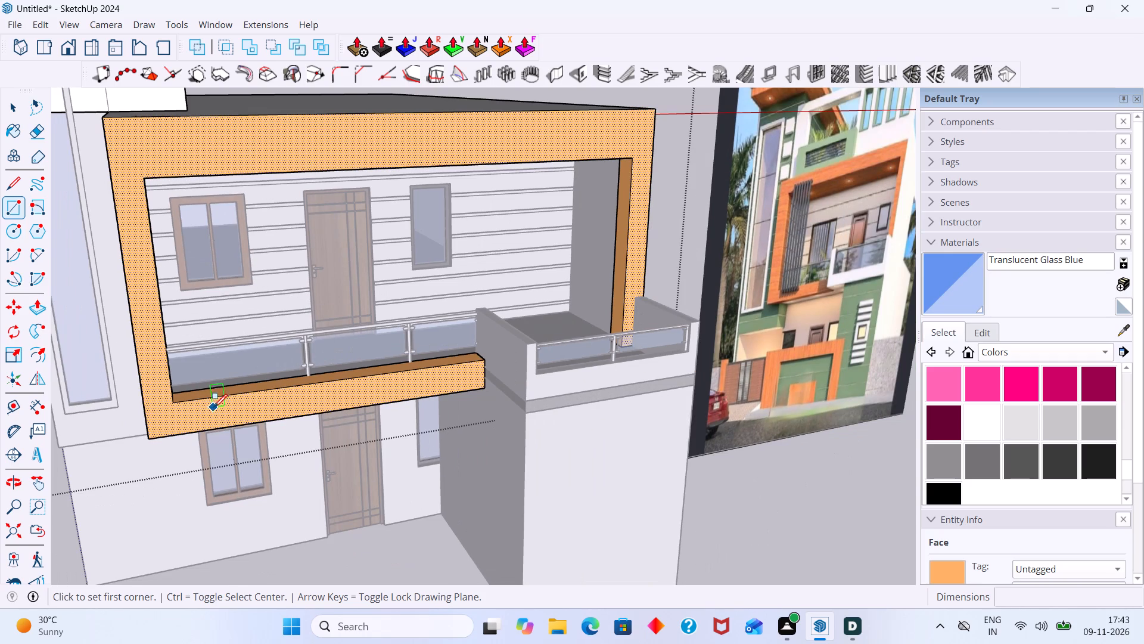
{"action": "scroll", "coordinate": [186, 415], "scroll_direction": "up", "scroll_amount": 6}
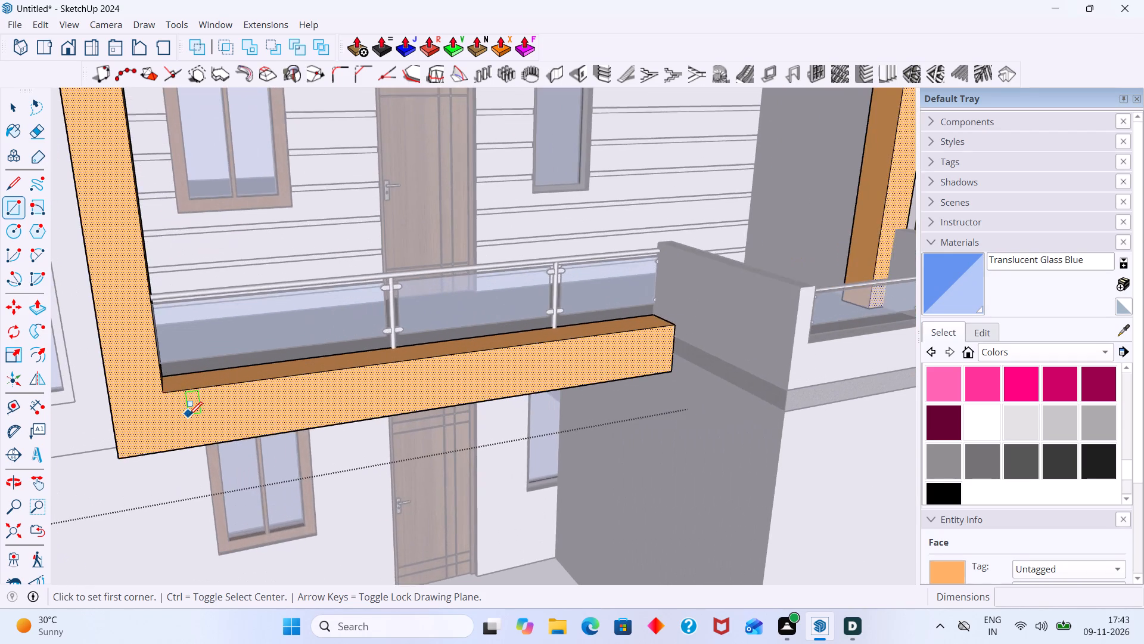
{"action": "scroll", "coordinate": [189, 415], "scroll_direction": "down", "scroll_amount": 2}
{"action": "scroll", "coordinate": [192, 408], "scroll_direction": "up", "scroll_amount": 3}
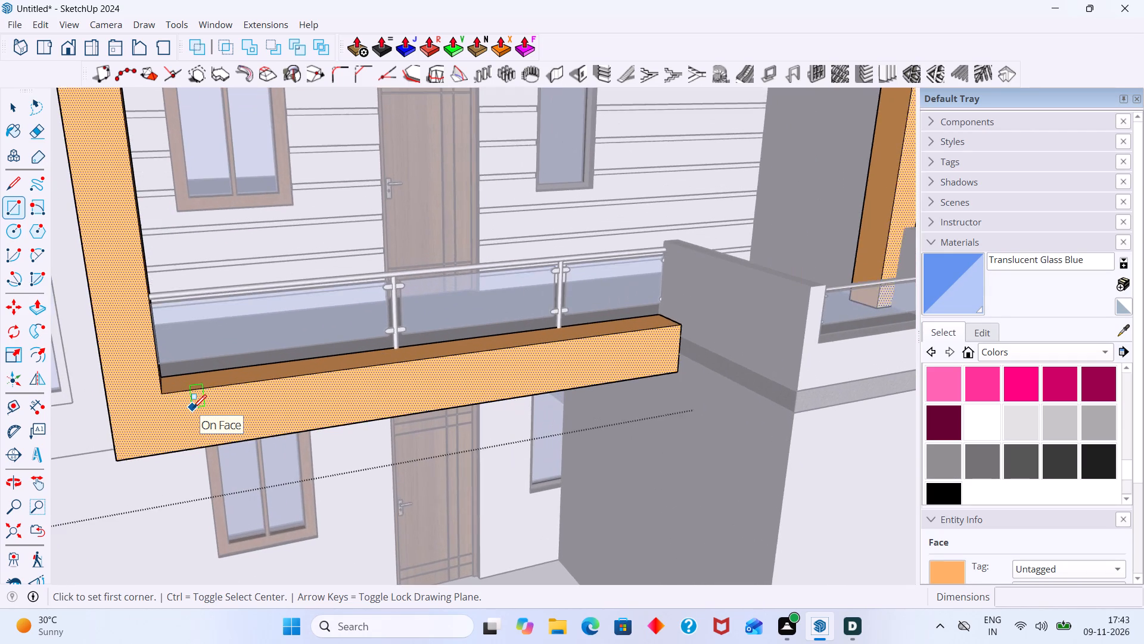
{"action": "left_click", "coordinate": [188, 404]}
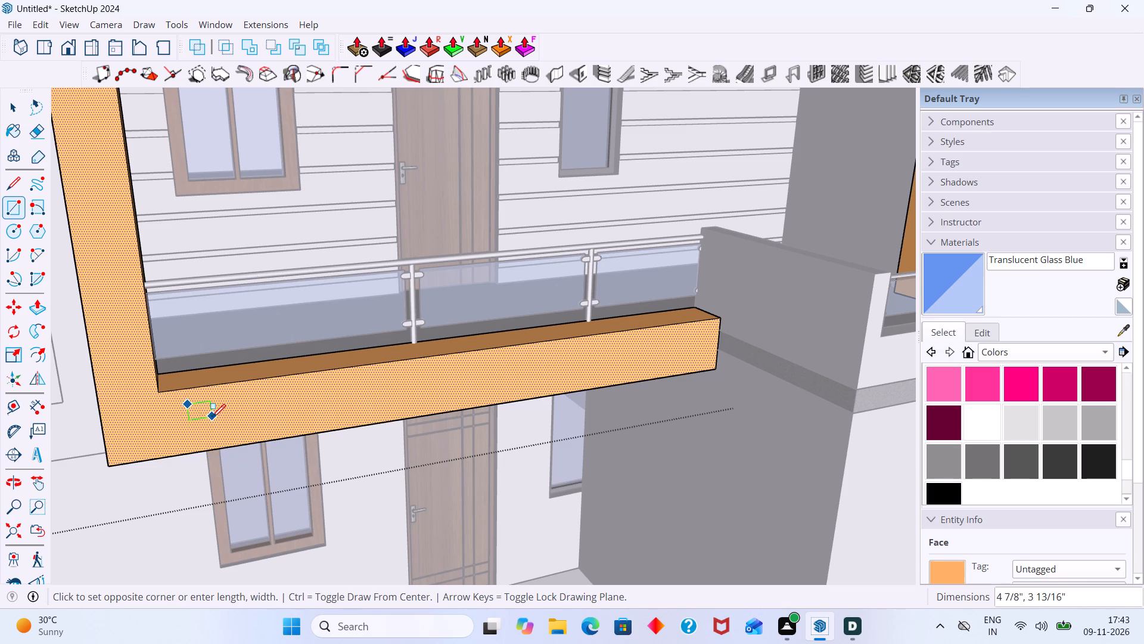
{"action": "left_click", "coordinate": [207, 415]}
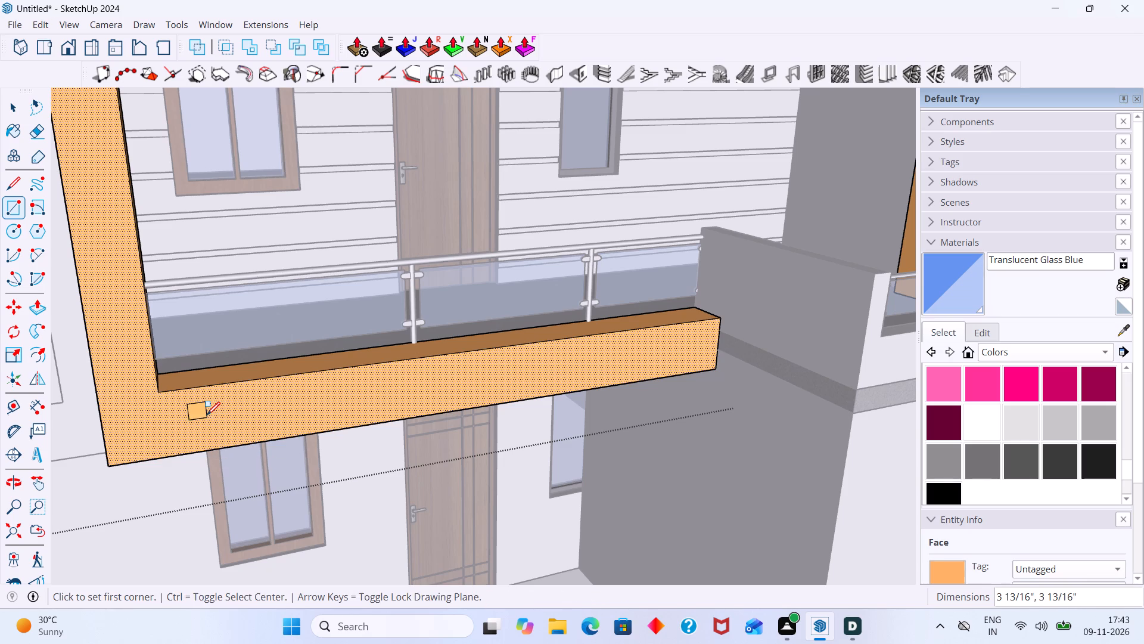
Make the small square's face and edges on the orange beam into a group.
{"action": "key", "text": "space"}
{"action": "double_click", "coordinate": [203, 414]}
{"action": "right_click", "coordinate": [203, 412]}
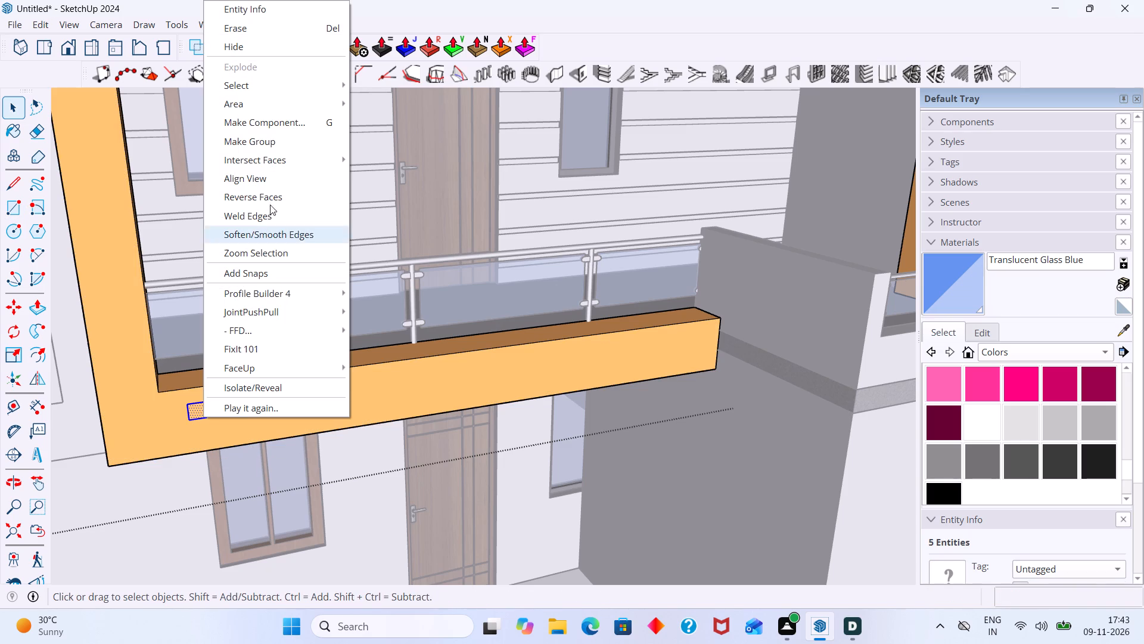
{"action": "left_click", "coordinate": [275, 145]}
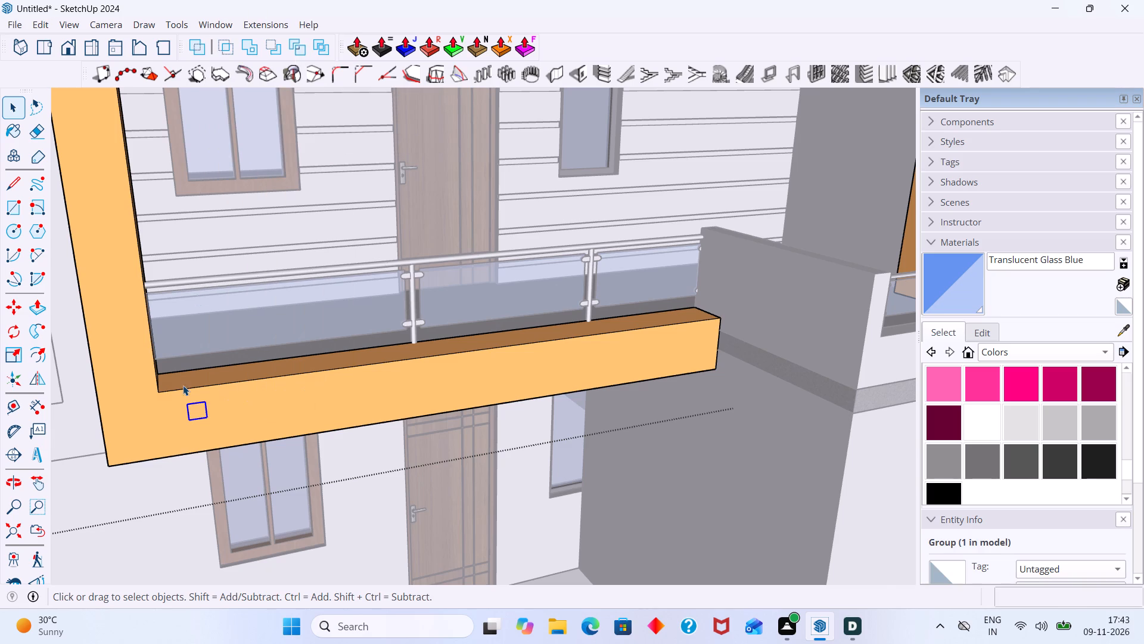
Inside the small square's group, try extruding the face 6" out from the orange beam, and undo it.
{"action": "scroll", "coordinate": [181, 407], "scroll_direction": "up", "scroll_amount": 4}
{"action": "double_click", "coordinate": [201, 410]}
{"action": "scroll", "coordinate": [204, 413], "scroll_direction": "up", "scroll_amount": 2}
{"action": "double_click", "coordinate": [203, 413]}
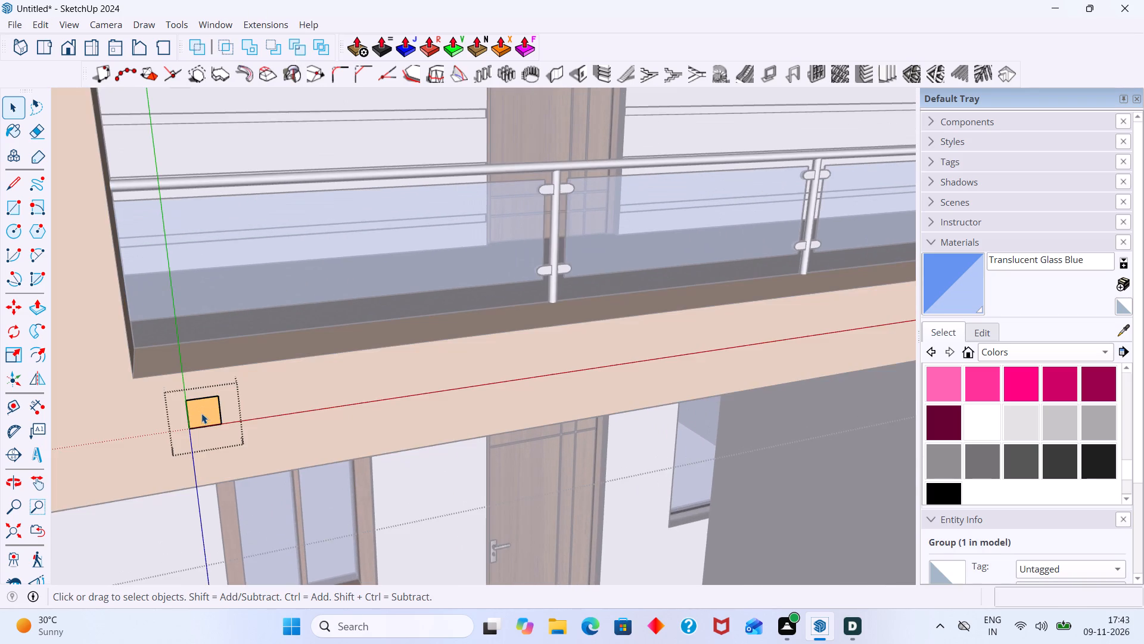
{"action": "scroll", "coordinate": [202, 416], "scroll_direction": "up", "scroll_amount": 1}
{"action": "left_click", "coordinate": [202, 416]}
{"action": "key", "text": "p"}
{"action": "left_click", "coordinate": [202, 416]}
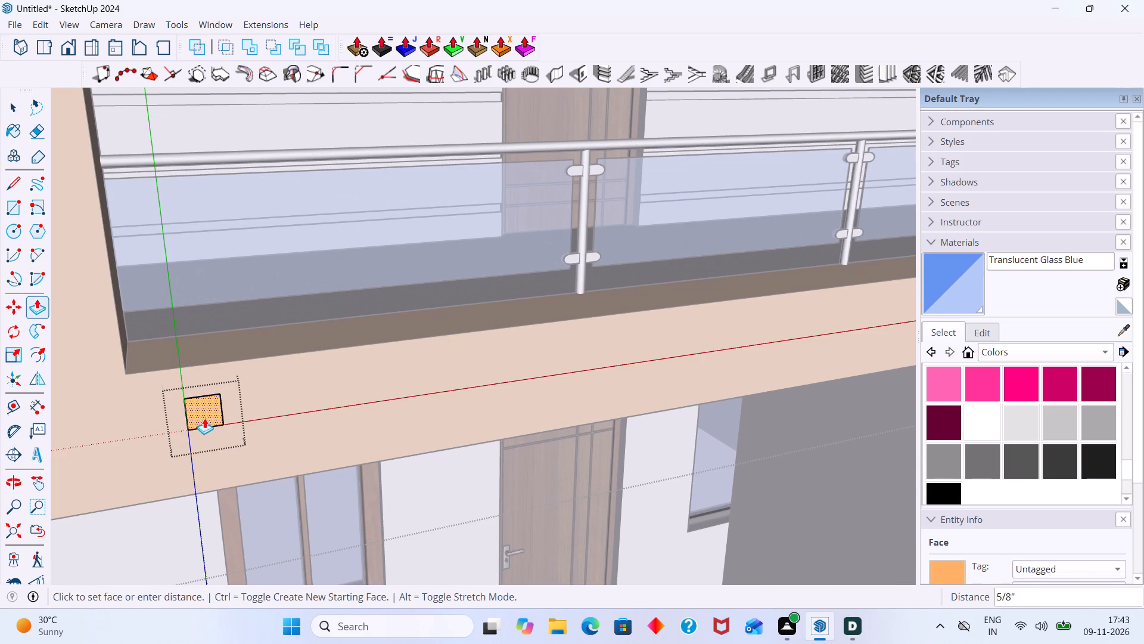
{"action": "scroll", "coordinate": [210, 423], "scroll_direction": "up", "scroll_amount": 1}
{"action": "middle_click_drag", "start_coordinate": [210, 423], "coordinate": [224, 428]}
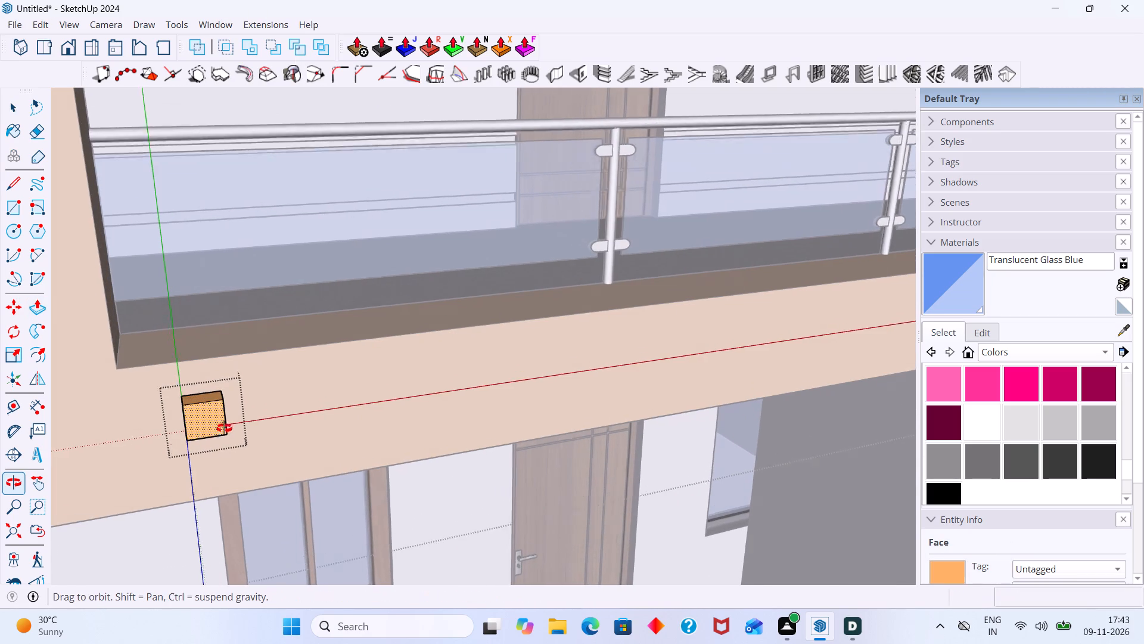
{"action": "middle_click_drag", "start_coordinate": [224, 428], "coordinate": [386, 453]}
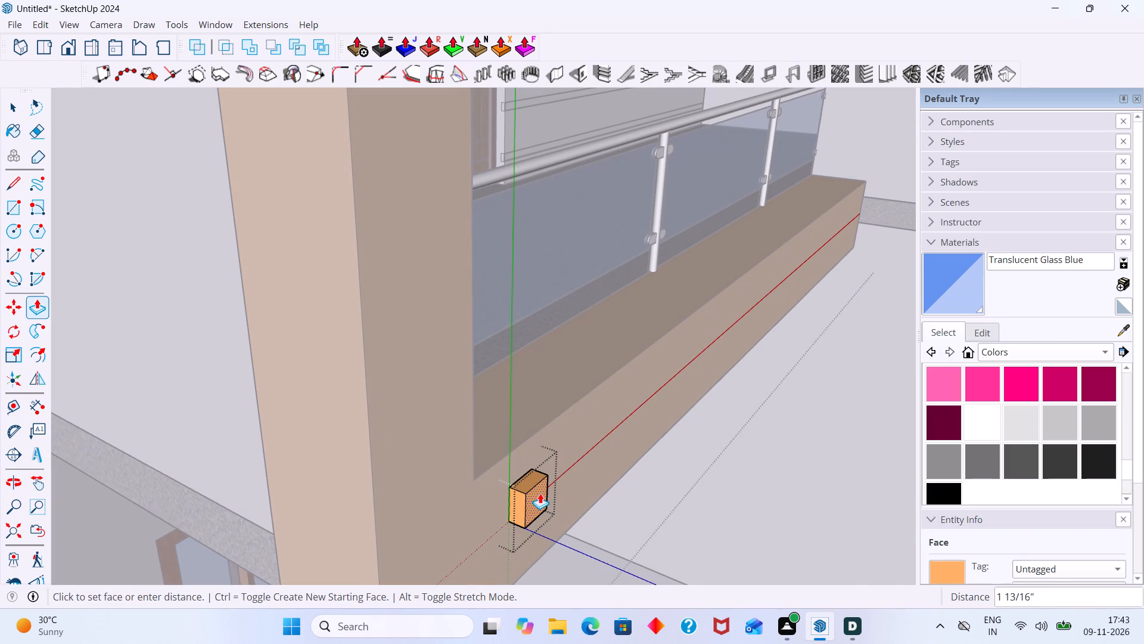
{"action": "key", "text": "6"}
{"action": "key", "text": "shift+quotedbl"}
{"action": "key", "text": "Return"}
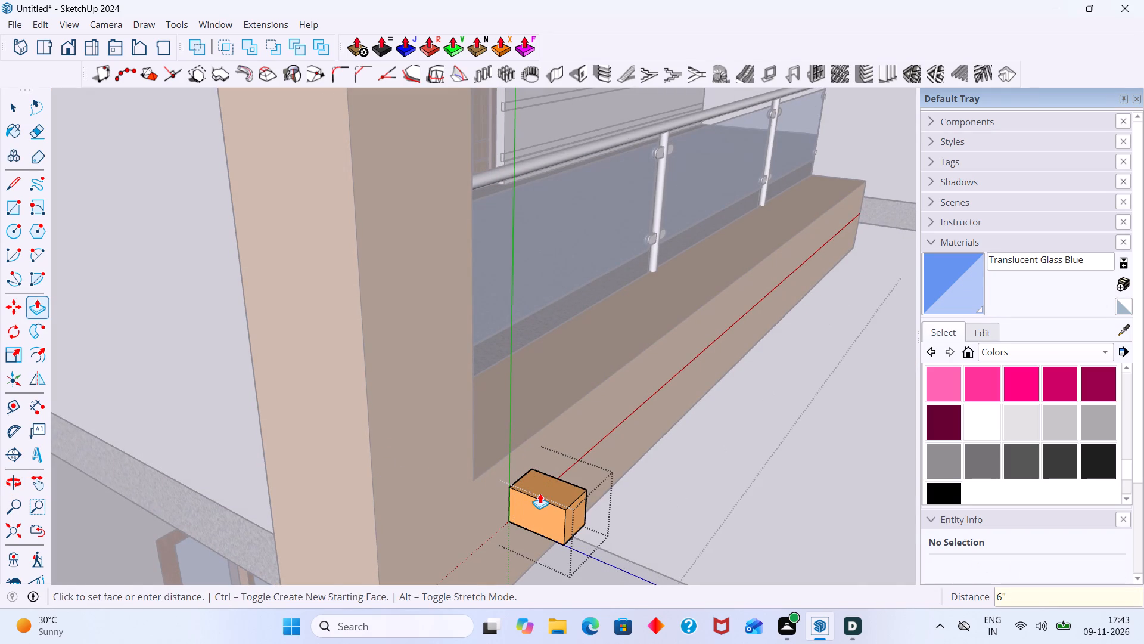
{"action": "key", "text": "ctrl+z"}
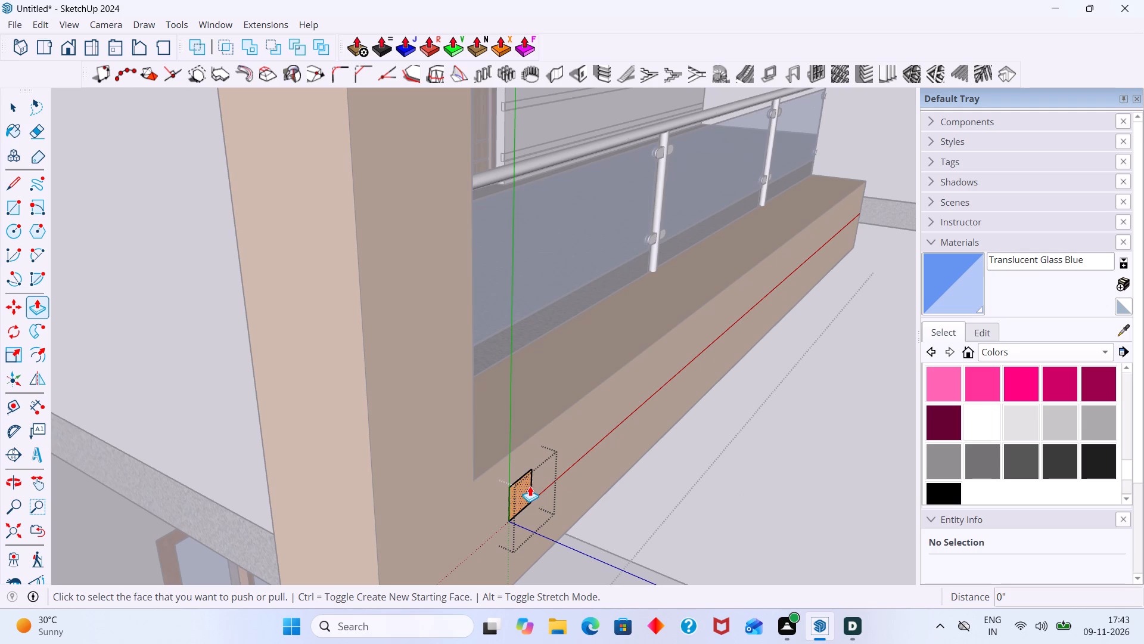
Extrude the small square 2" out from the beam's front face and leave its group.
{"action": "left_click", "coordinate": [527, 488]}
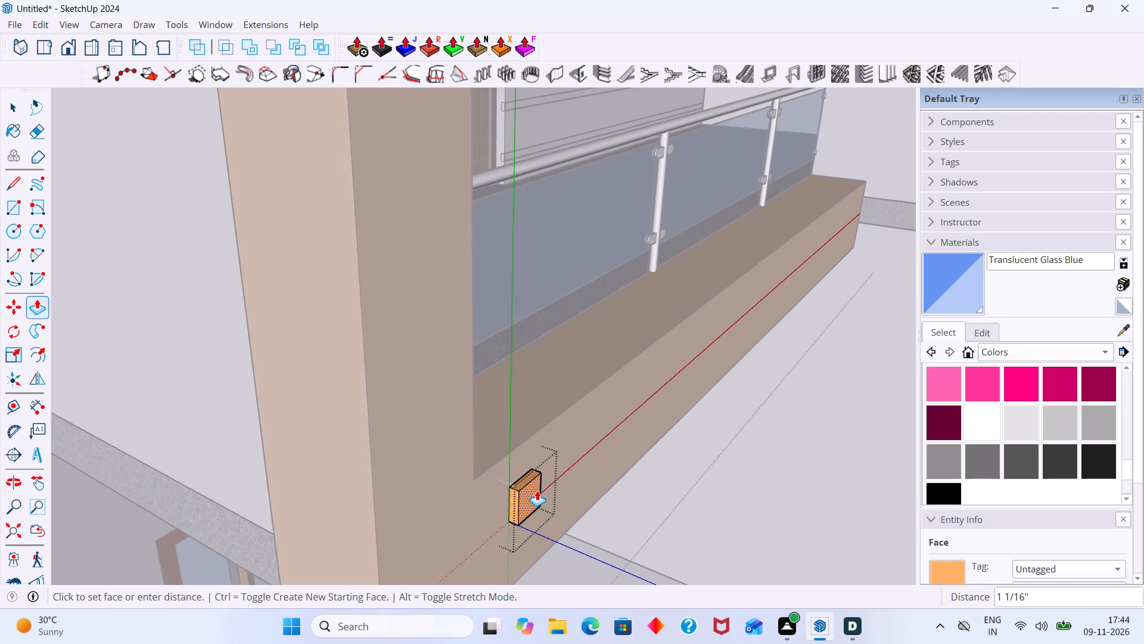
{"action": "key", "text": "2"}
{"action": "key", "text": "shift+quotedbl"}
{"action": "key", "text": "Return"}
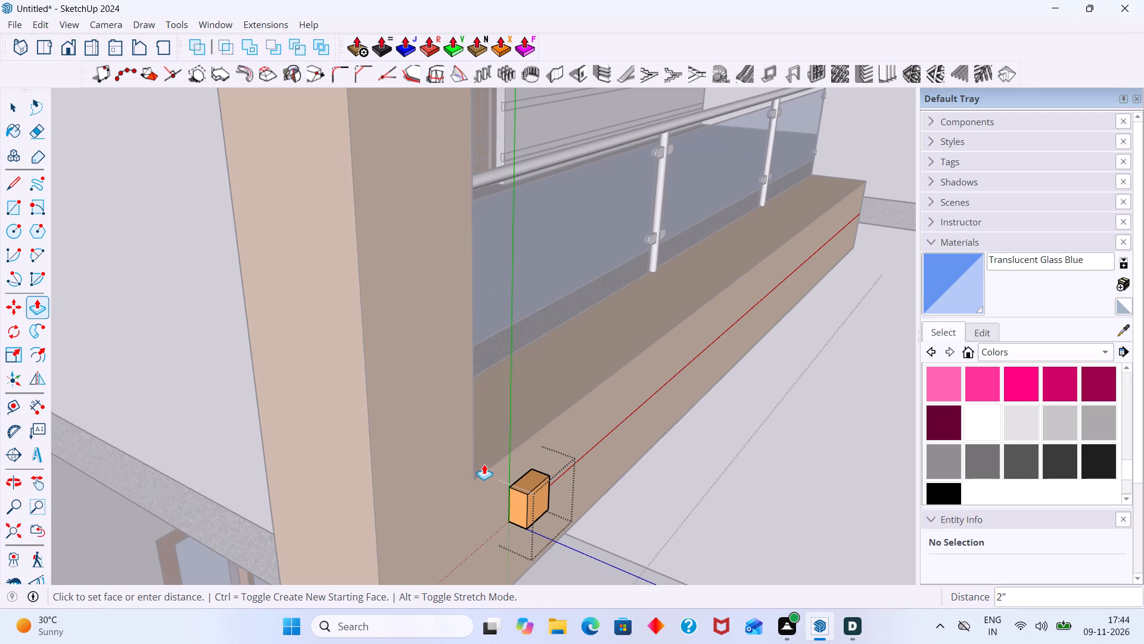
{"action": "key", "text": "space"}
{"action": "scroll", "coordinate": [607, 485], "scroll_direction": "down", "scroll_amount": 5}
{"action": "left_click", "coordinate": [717, 492]}
{"action": "middle_click_drag", "start_coordinate": [702, 487], "coordinate": [620, 476]}
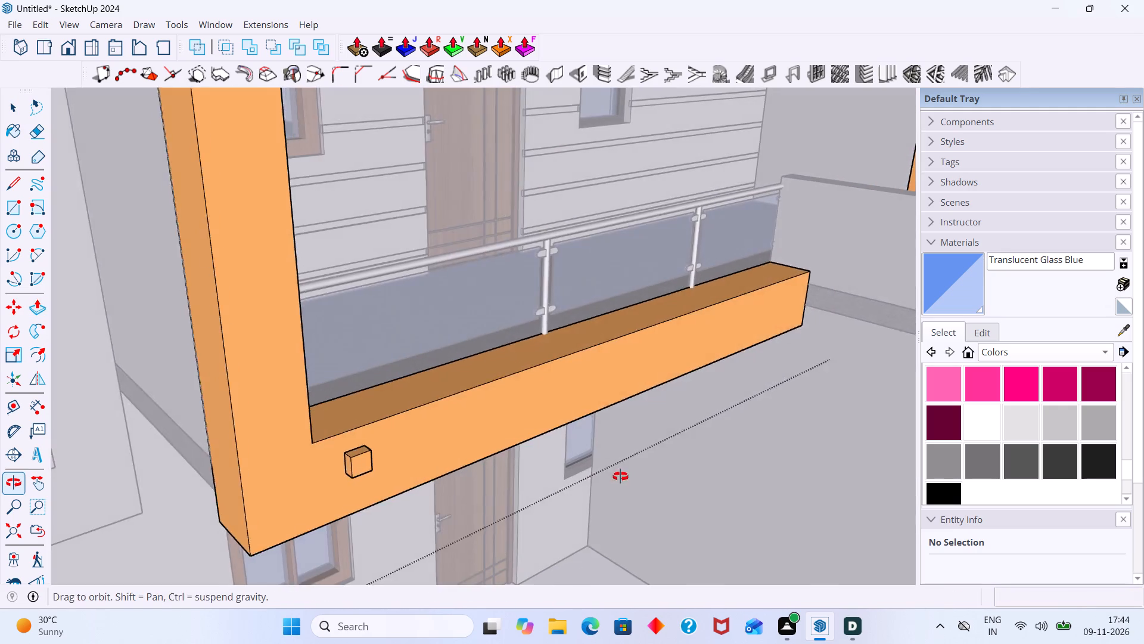
{"action": "middle_click_drag", "start_coordinate": [620, 476], "coordinate": [587, 473]}
Inside the small block's group, extend its top face upward about 8' 10 1/4" to the upper beam, forming a vertical slat.
{"action": "scroll", "coordinate": [502, 448], "scroll_direction": "down", "scroll_amount": 5}
{"action": "scroll", "coordinate": [416, 452], "scroll_direction": "up", "scroll_amount": 14}
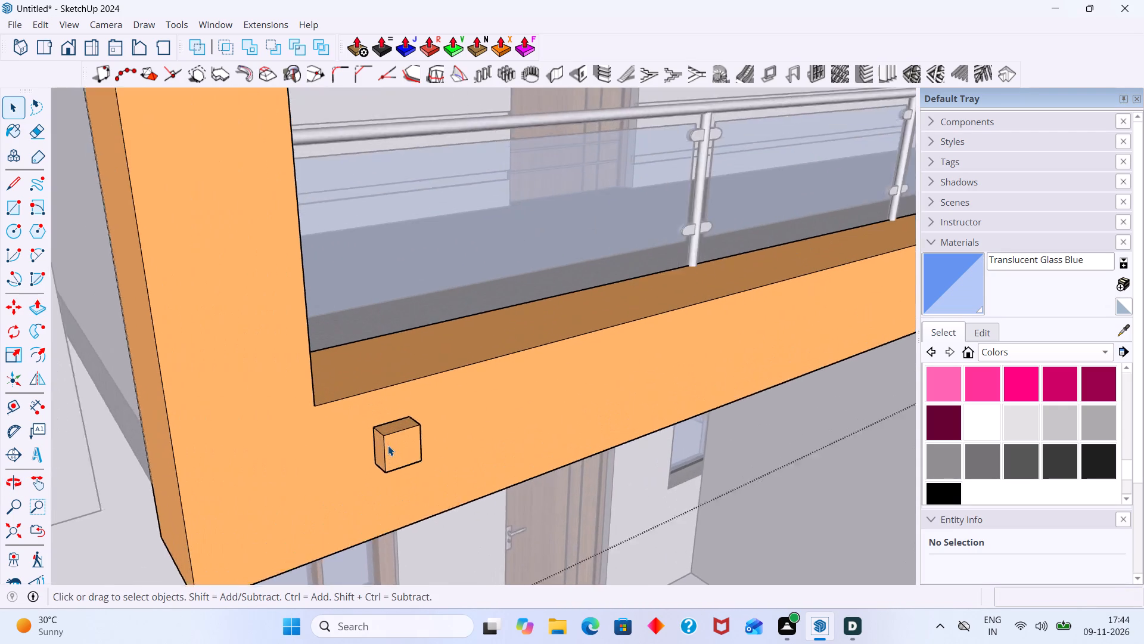
{"action": "scroll", "coordinate": [388, 445], "scroll_direction": "up", "scroll_amount": 5}
{"action": "left_click", "coordinate": [388, 422]}
{"action": "scroll", "coordinate": [388, 420], "scroll_direction": "up", "scroll_amount": 2}
{"action": "double_click", "coordinate": [388, 419]}
{"action": "scroll", "coordinate": [389, 419], "scroll_direction": "up", "scroll_amount": 4}
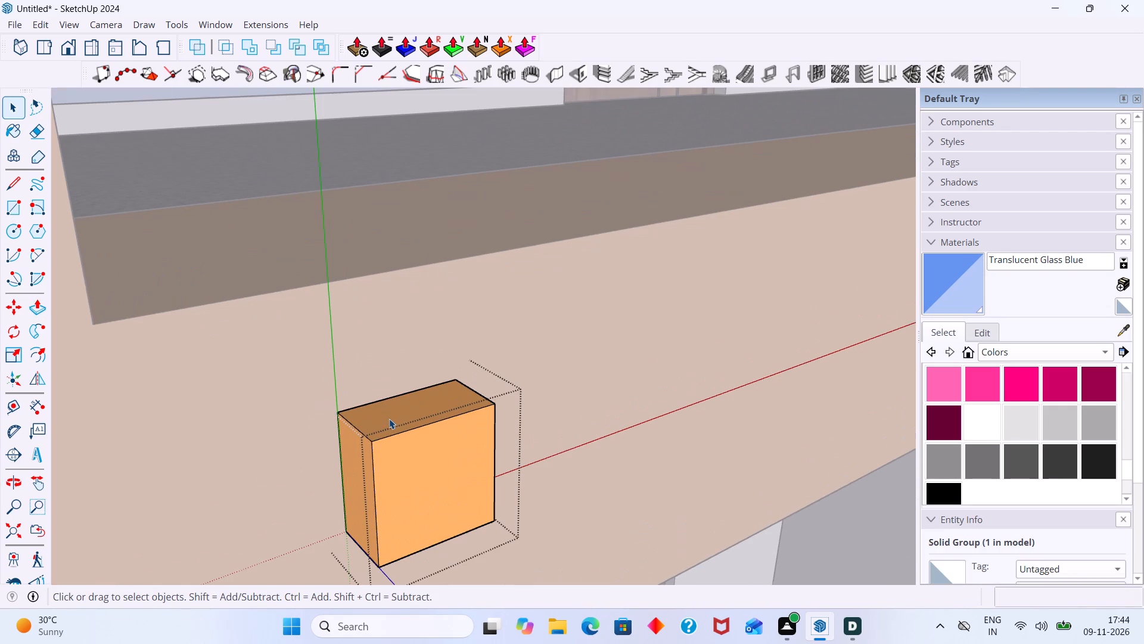
{"action": "left_click", "coordinate": [389, 419]}
{"action": "key", "text": "p"}
{"action": "left_click", "coordinate": [390, 419]}
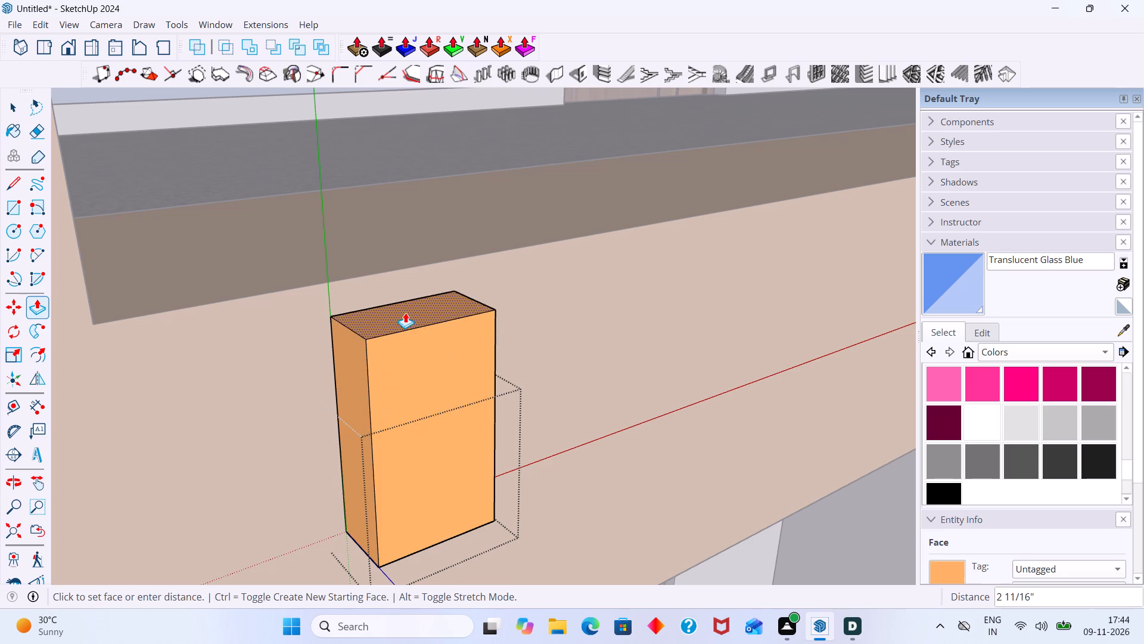
{"action": "scroll", "coordinate": [398, 265], "scroll_direction": "down", "scroll_amount": 20}
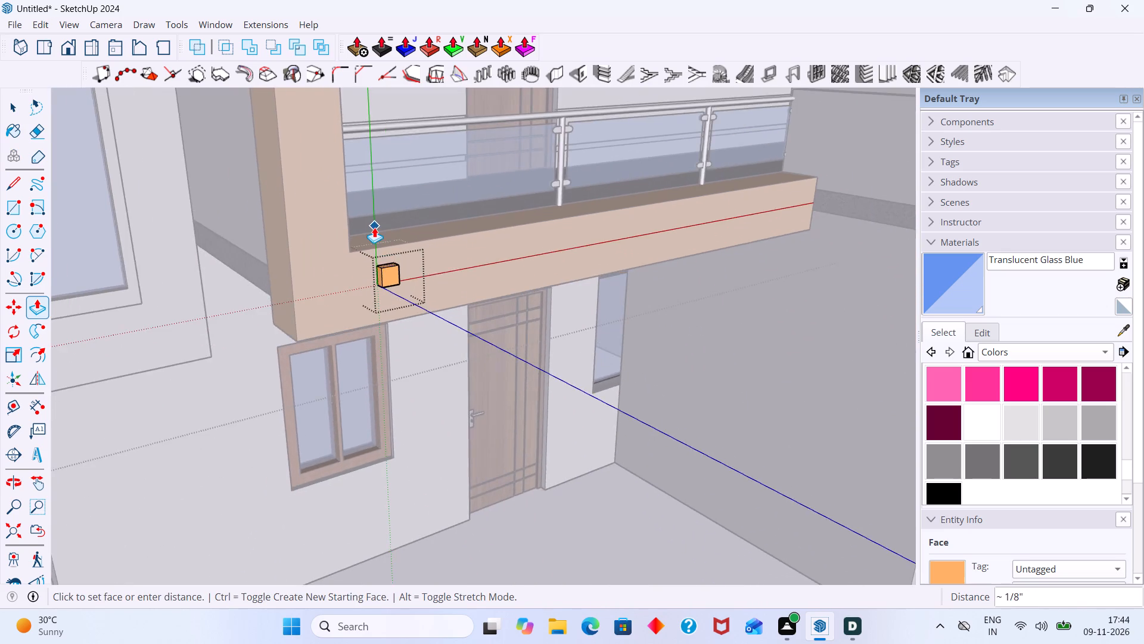
{"action": "scroll", "coordinate": [374, 227], "scroll_direction": "down", "scroll_amount": 9}
{"action": "middle_click_drag", "start_coordinate": [393, 252], "coordinate": [365, 333], "text": "shift"}
{"action": "scroll", "coordinate": [357, 281], "scroll_direction": "down", "scroll_amount": 2}
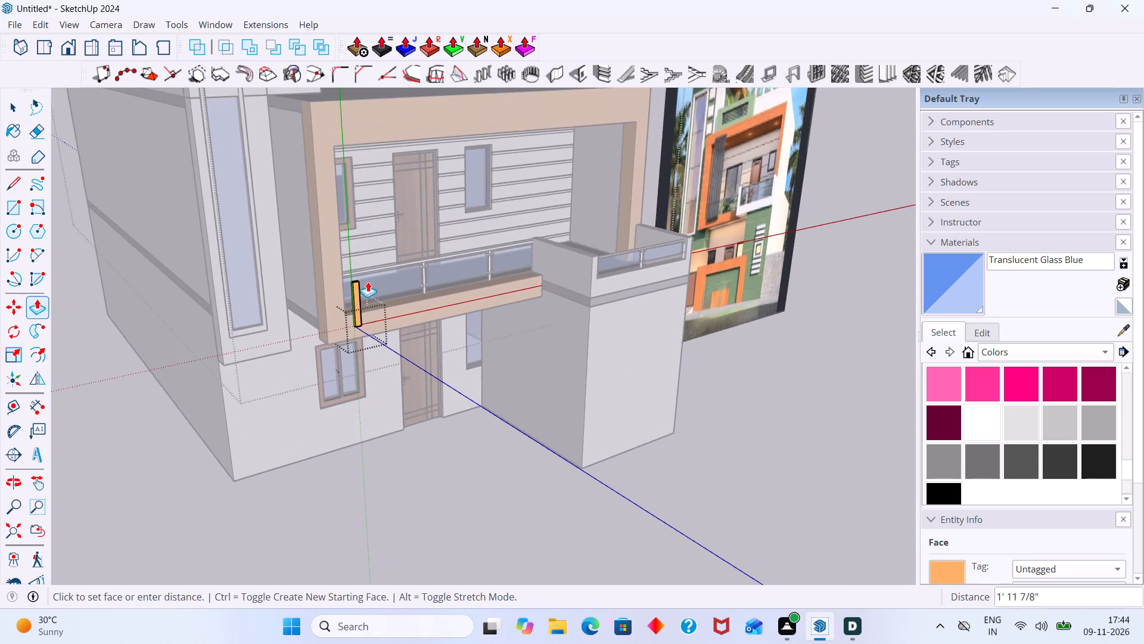
{"action": "scroll", "coordinate": [368, 281], "scroll_direction": "down", "scroll_amount": 6}
{"action": "middle_click_drag", "start_coordinate": [382, 213], "coordinate": [351, 282]}
{"action": "middle_click_drag", "start_coordinate": [352, 275], "coordinate": [251, 291]}
{"action": "scroll", "coordinate": [307, 278], "scroll_direction": "up", "scroll_amount": 12}
{"action": "scroll", "coordinate": [325, 217], "scroll_direction": "up", "scroll_amount": 5}
{"action": "scroll", "coordinate": [356, 221], "scroll_direction": "down", "scroll_amount": 3}
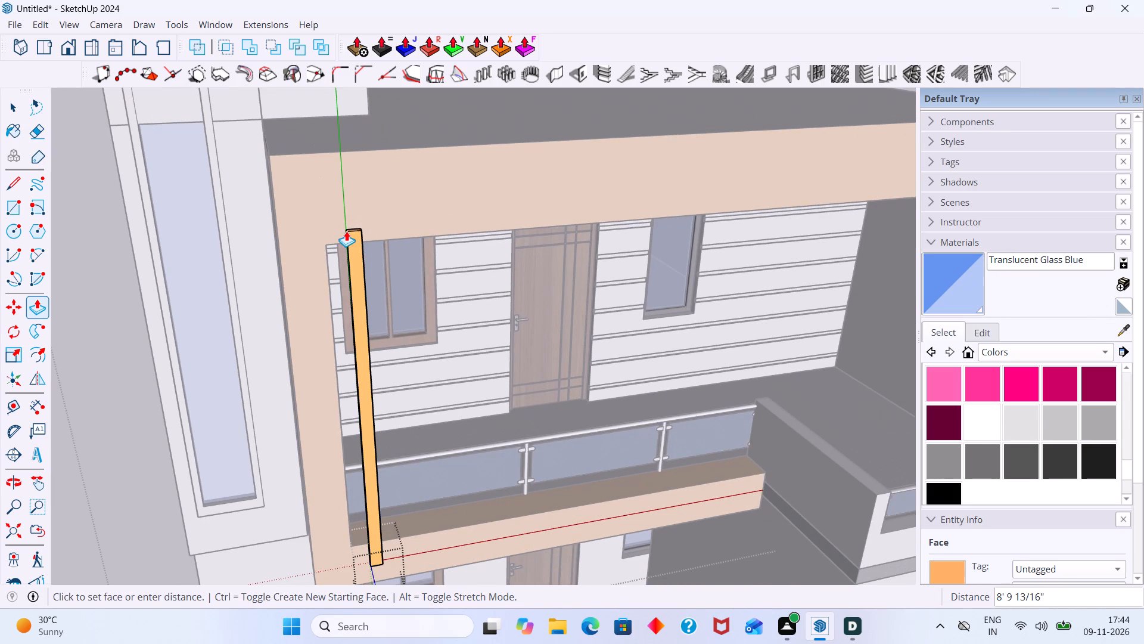
{"action": "left_click", "coordinate": [346, 229]}
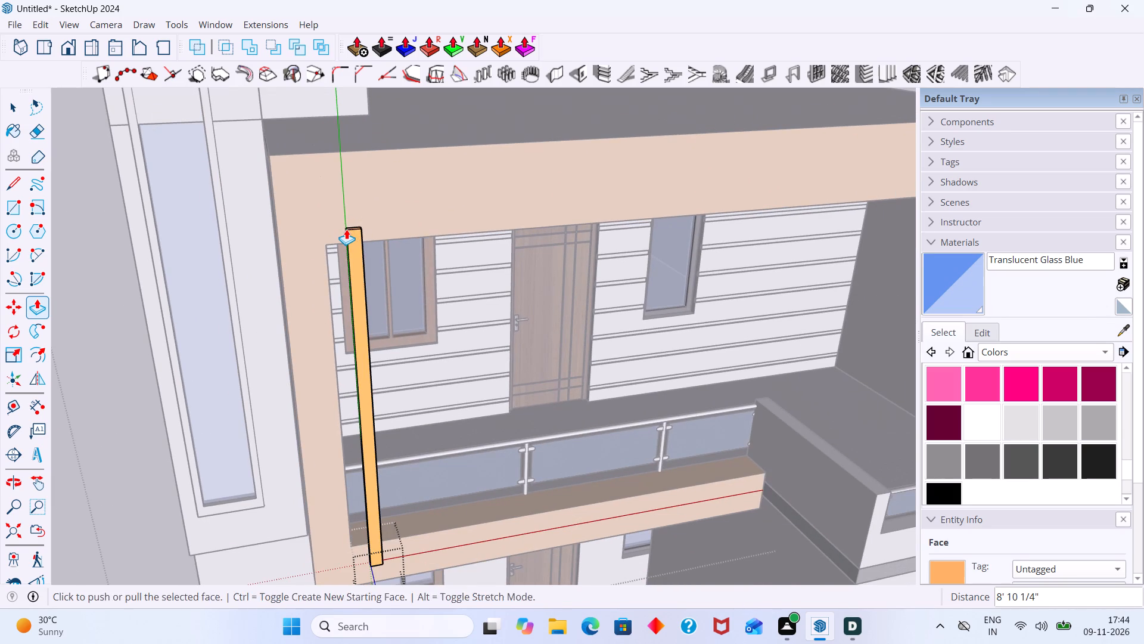
{"action": "key", "text": "space"}
{"action": "scroll", "coordinate": [360, 262], "scroll_direction": "down", "scroll_amount": 9}
{"action": "left_click", "coordinate": [188, 354]}
Copy the vertical slat sideways along the lower beam at about 5 1/4" spacing, and repeat the copy 9 times.
{"action": "scroll", "coordinate": [373, 323], "scroll_direction": "up", "scroll_amount": 6}
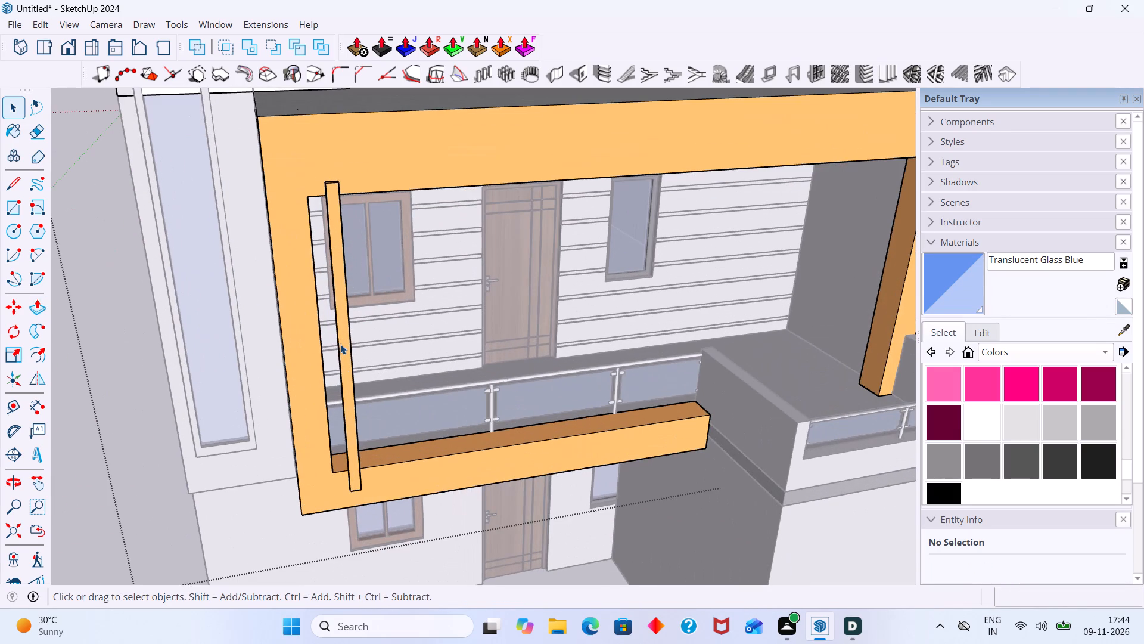
{"action": "left_click", "coordinate": [340, 344]}
{"action": "key", "text": "m"}
{"action": "middle_click_drag", "start_coordinate": [360, 417], "coordinate": [260, 419]}
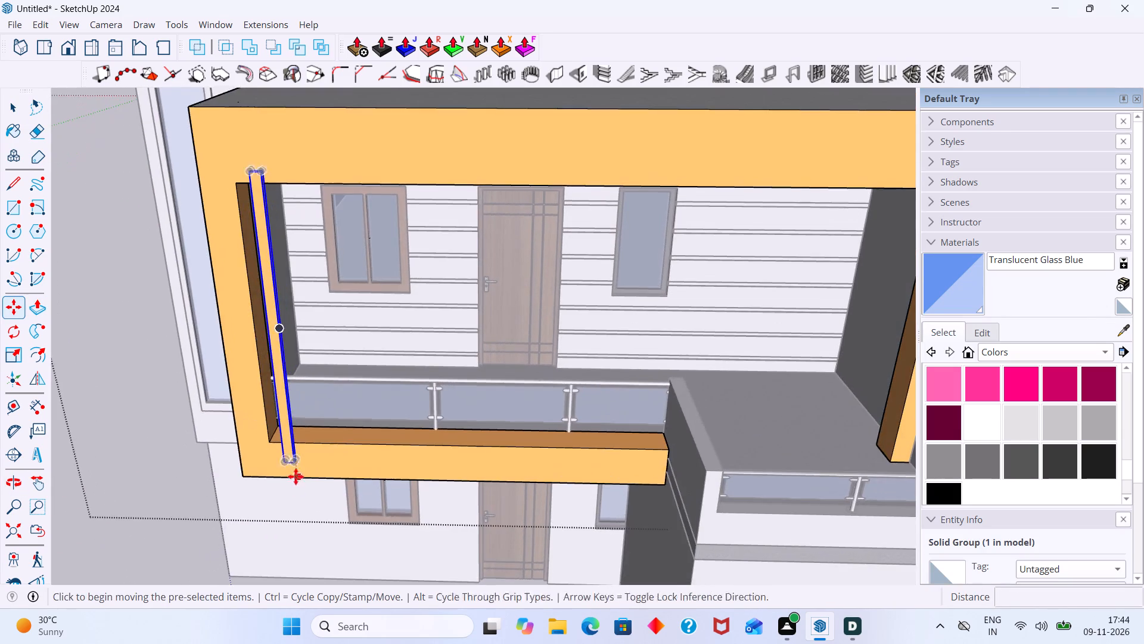
{"action": "scroll", "coordinate": [299, 484], "scroll_direction": "up", "scroll_amount": 10}
{"action": "left_click", "coordinate": [288, 423]}
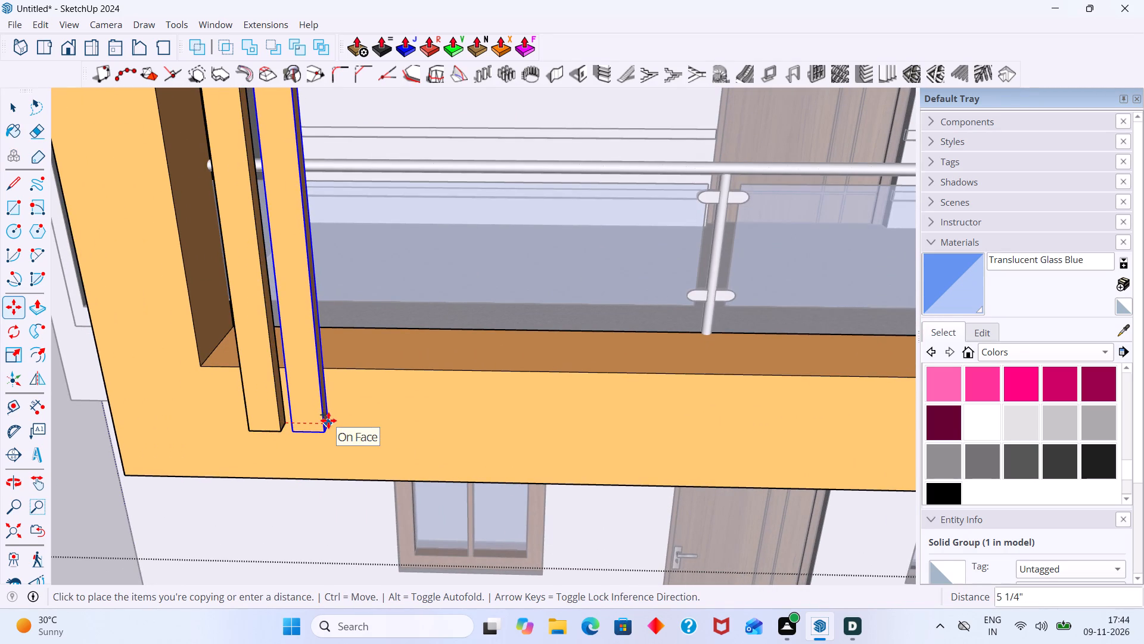
{"action": "left_click", "coordinate": [328, 420]}
{"action": "type", "text": "*9"}
{"action": "key", "text": "Return"}
{"action": "key", "text": "space"}
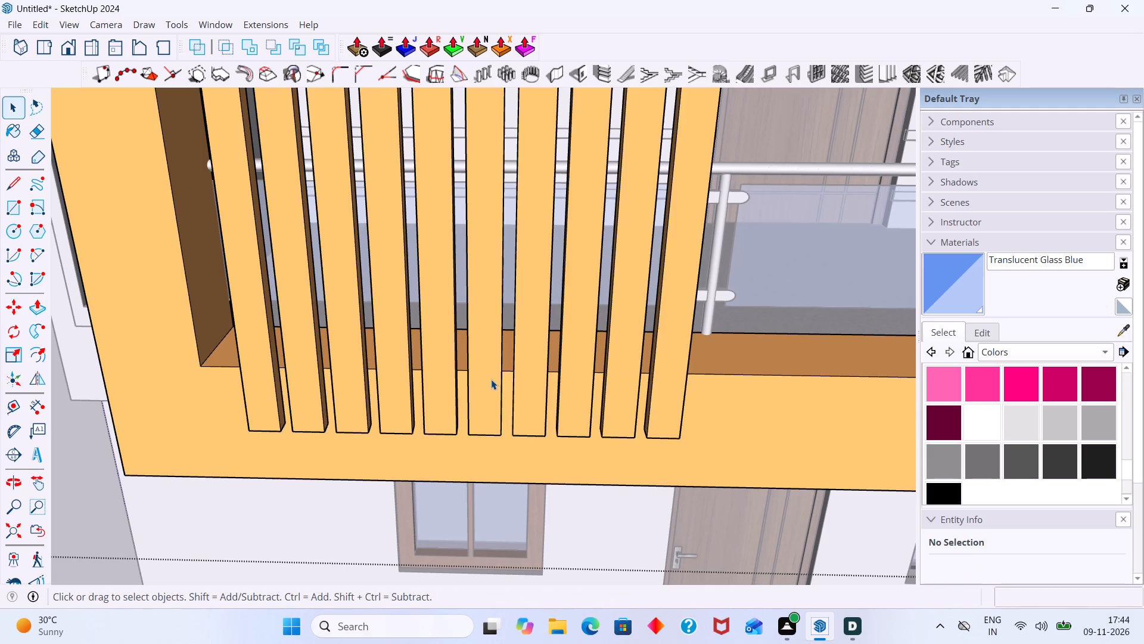
Examine the row of slats on the facade and compare it with the slats in the reference image.
{"action": "scroll", "coordinate": [493, 380], "scroll_direction": "down", "scroll_amount": 20}
{"action": "scroll", "coordinate": [493, 380], "scroll_direction": "down", "scroll_amount": 2}
{"action": "scroll", "coordinate": [562, 419], "scroll_direction": "down", "scroll_amount": 3}
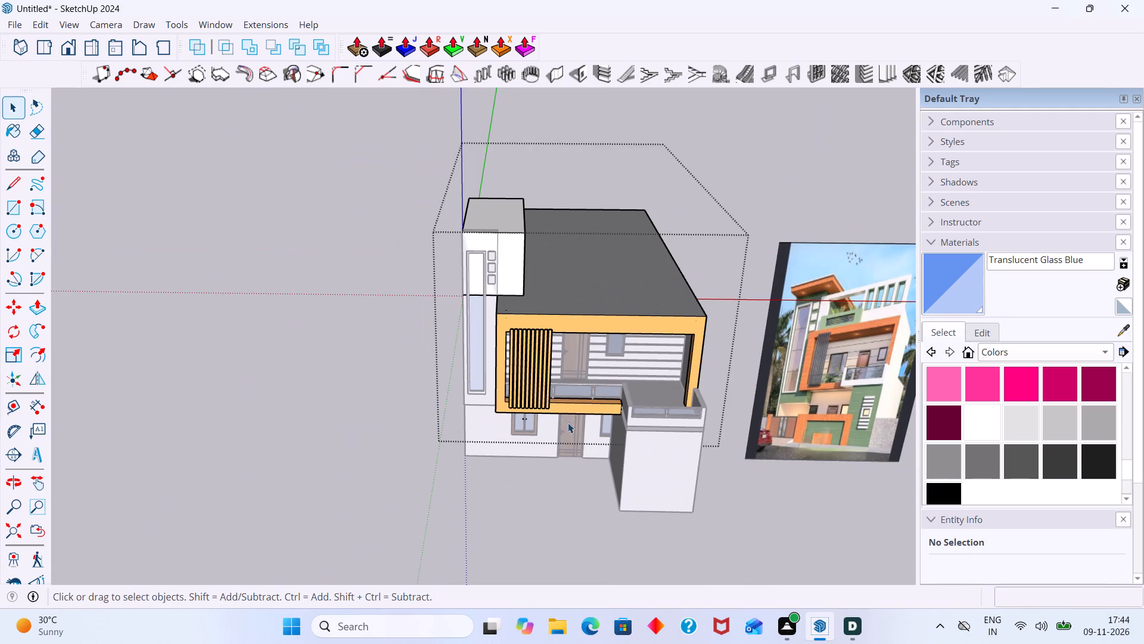
{"action": "scroll", "coordinate": [540, 380], "scroll_direction": "up", "scroll_amount": 3}
{"action": "middle_click_drag", "start_coordinate": [542, 381], "coordinate": [465, 350]}
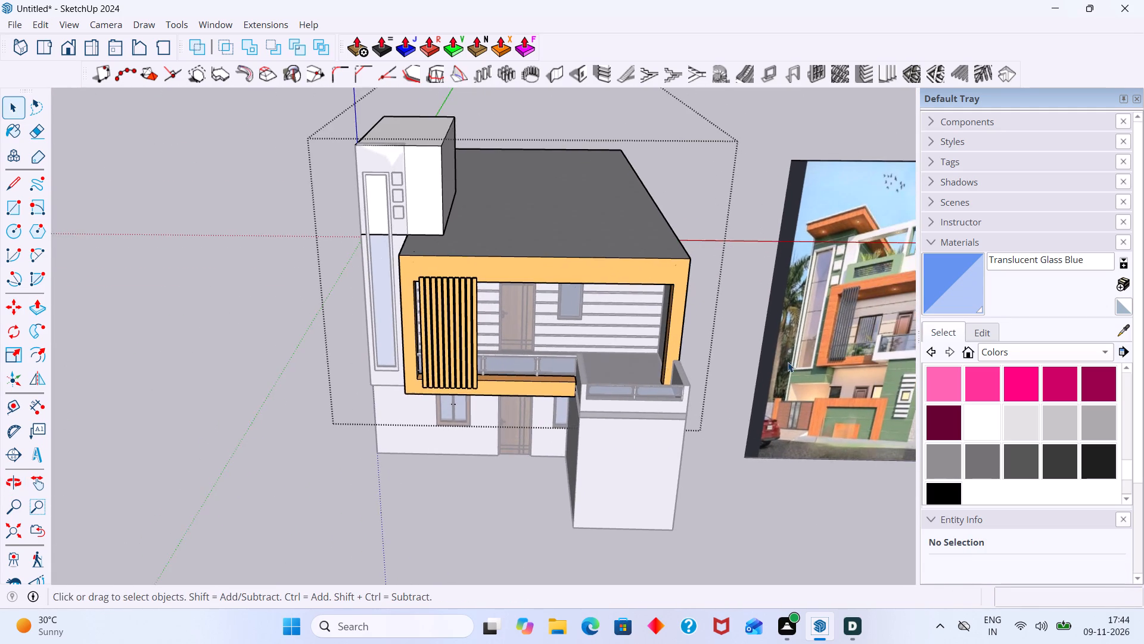
{"action": "scroll", "coordinate": [813, 348], "scroll_direction": "up", "scroll_amount": 19}
{"action": "scroll", "coordinate": [848, 366], "scroll_direction": "up", "scroll_amount": 3}
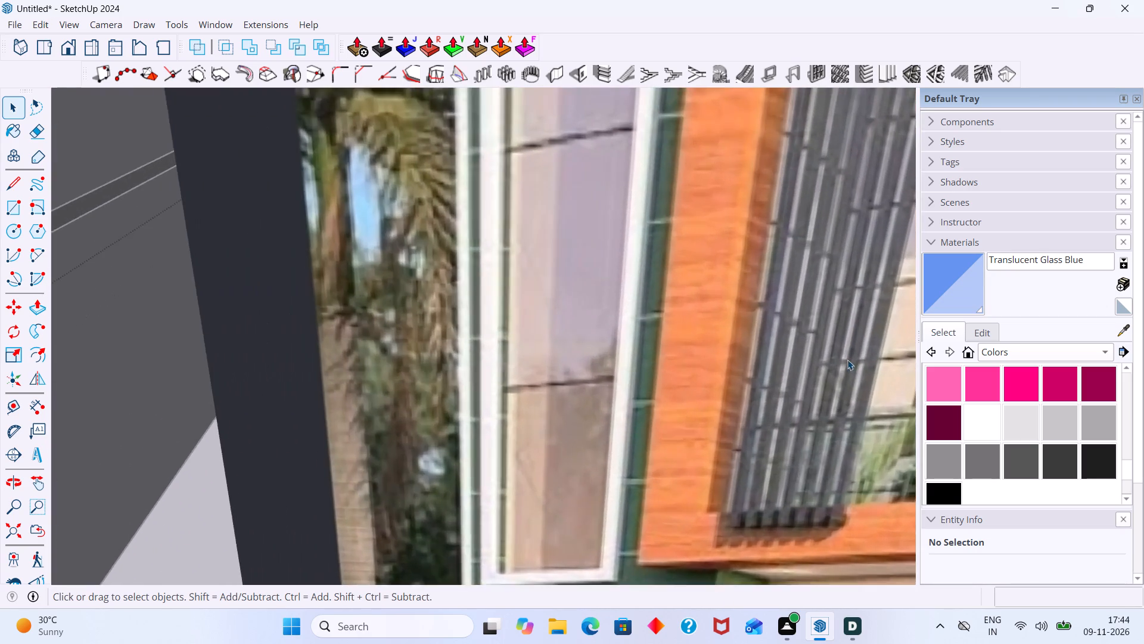
{"action": "scroll", "coordinate": [845, 357], "scroll_direction": "down", "scroll_amount": 20}
{"action": "scroll", "coordinate": [845, 357], "scroll_direction": "down", "scroll_amount": 10}
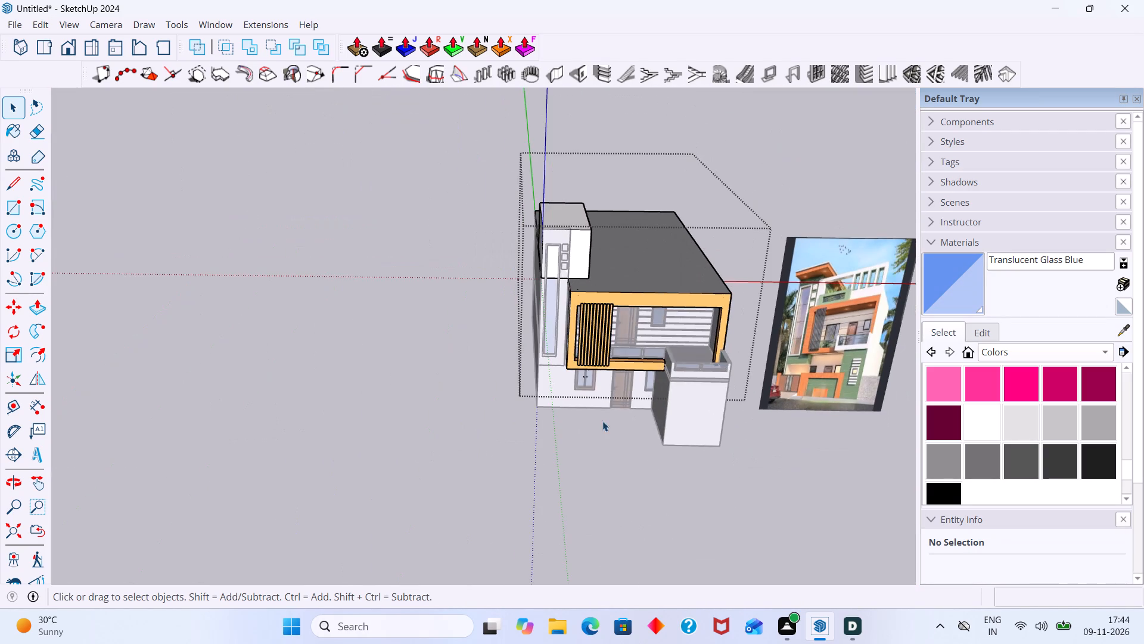
{"action": "left_click", "coordinate": [598, 424]}
{"action": "scroll", "coordinate": [621, 336], "scroll_direction": "up", "scroll_amount": 7}
{"action": "scroll", "coordinate": [587, 372], "scroll_direction": "up", "scroll_amount": 1}
{"action": "middle_click_drag", "start_coordinate": [579, 371], "coordinate": [357, 349], "text": "shift"}
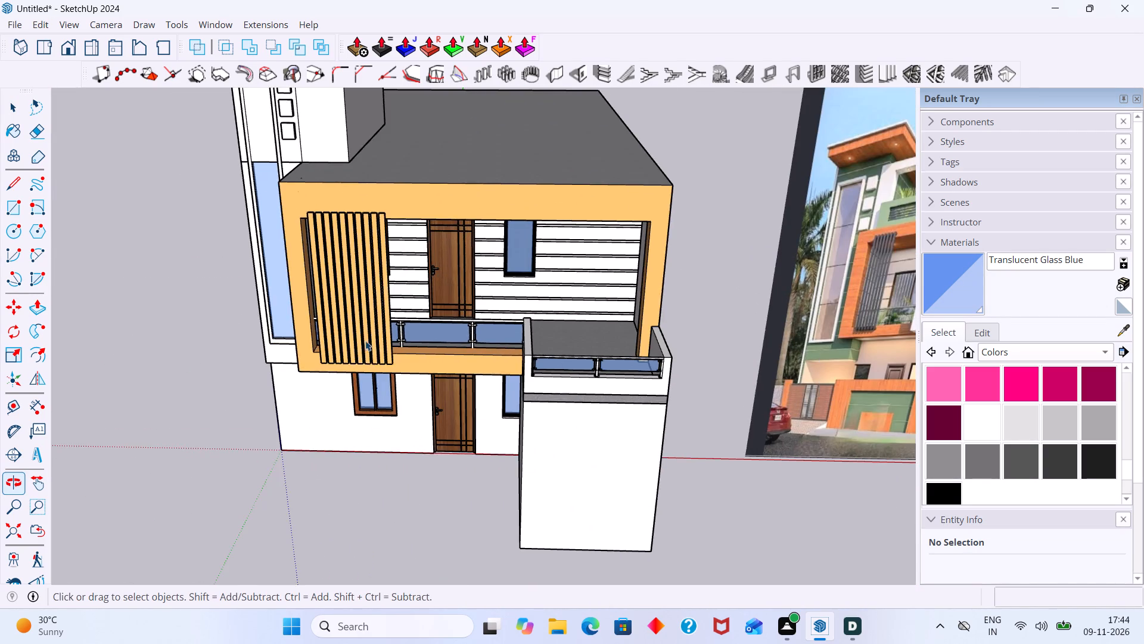
Inside the orange frame's group, apply Wood Cherry Original from the Wood materials to the group of the first slat beside the tall window.
{"action": "scroll", "coordinate": [345, 320], "scroll_direction": "up", "scroll_amount": 14}
{"action": "left_click", "coordinate": [317, 333]}
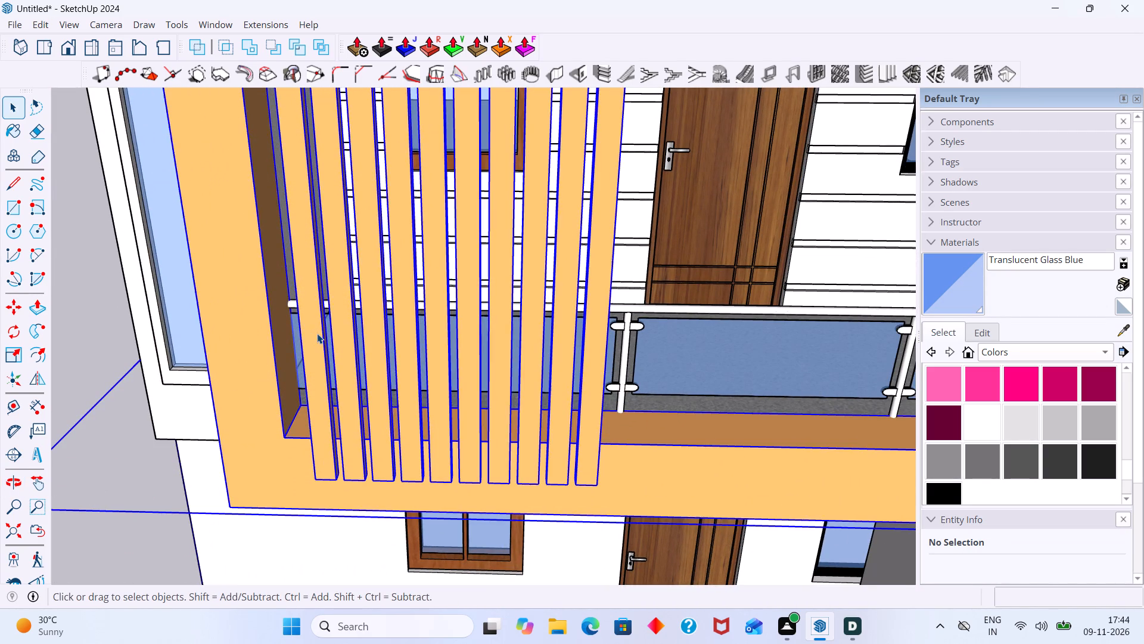
{"action": "double_click", "coordinate": [317, 333]}
{"action": "left_click", "coordinate": [315, 339]}
{"action": "scroll", "coordinate": [923, 400], "scroll_direction": "down", "scroll_amount": 2}
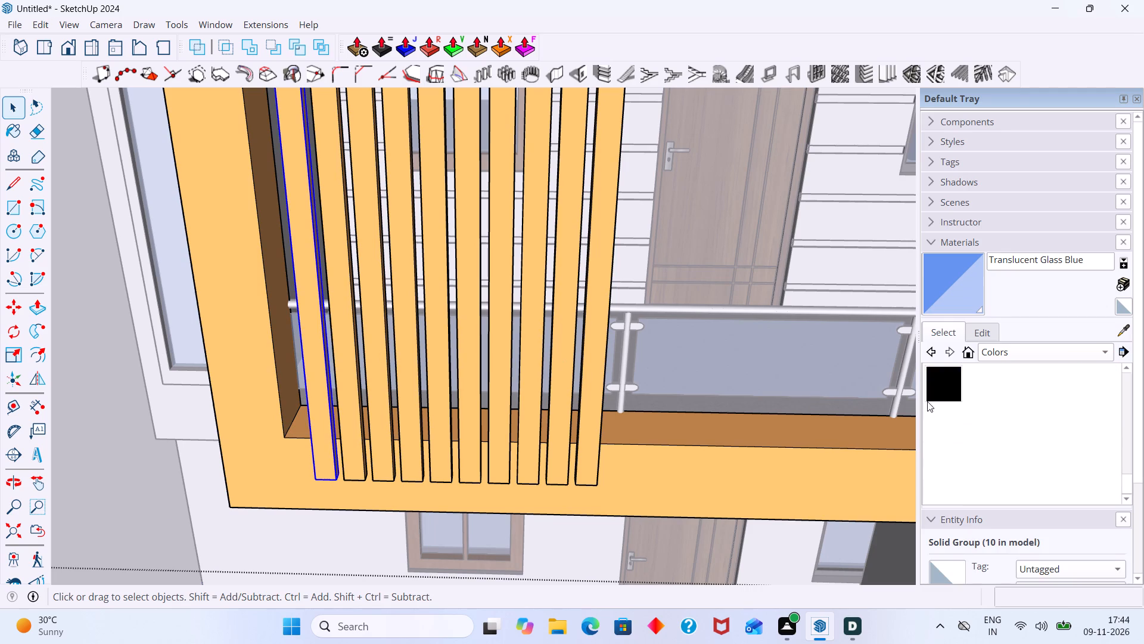
{"action": "scroll", "coordinate": [927, 401], "scroll_direction": "down", "scroll_amount": 2}
{"action": "left_click", "coordinate": [1106, 357]}
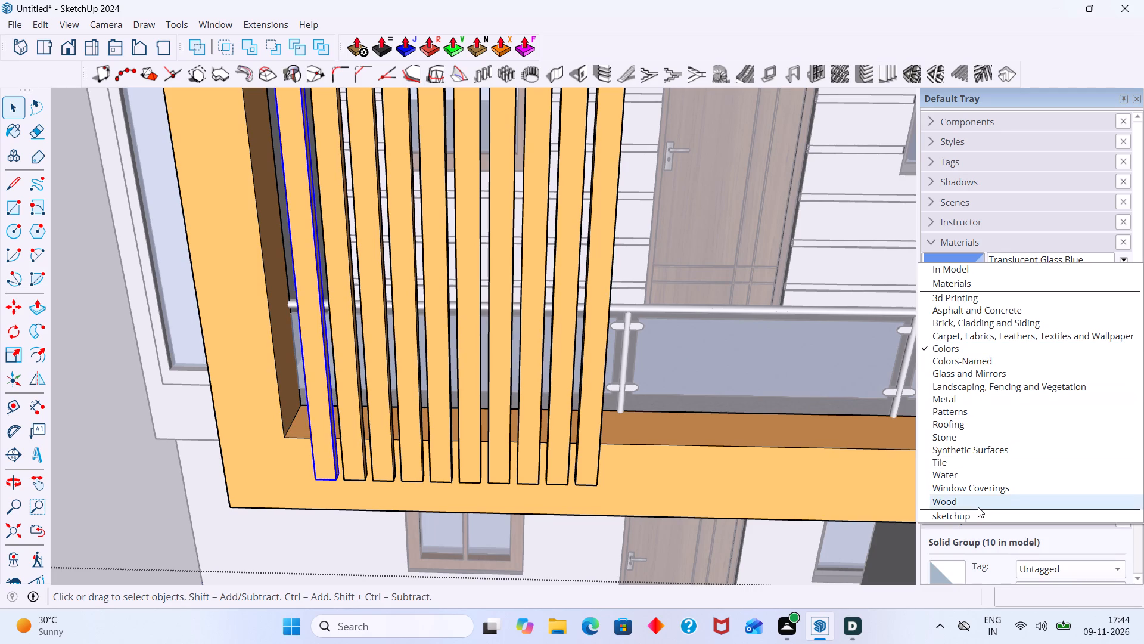
{"action": "left_click", "coordinate": [973, 504]}
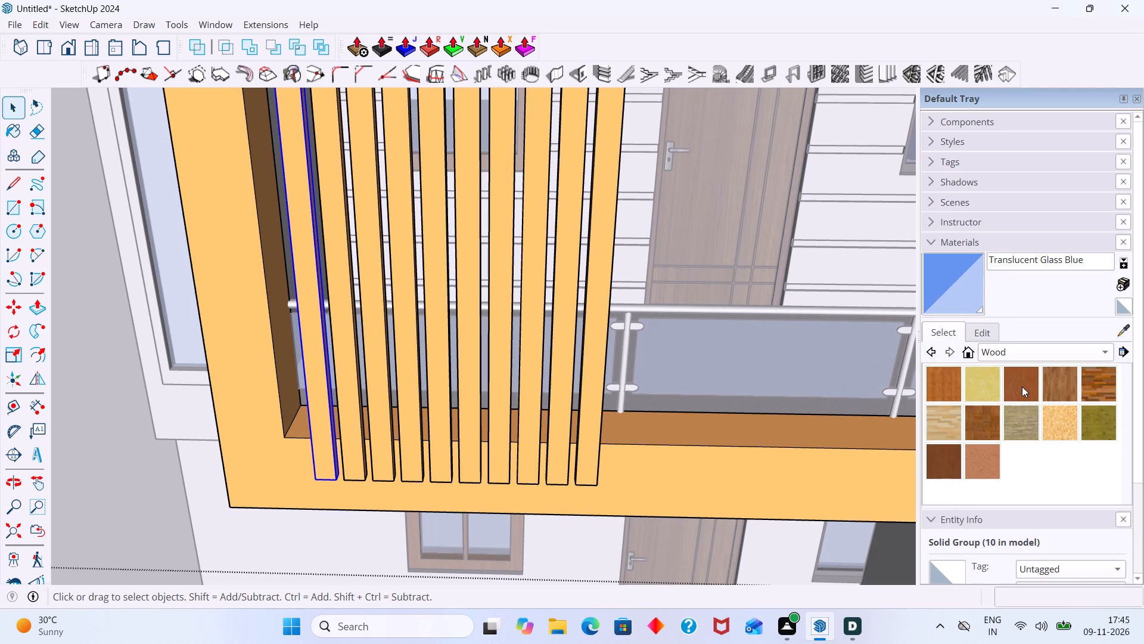
{"action": "left_click", "coordinate": [1021, 386]}
{"action": "scroll", "coordinate": [447, 341], "scroll_direction": "up", "scroll_amount": 3}
{"action": "left_click", "coordinate": [268, 355]}
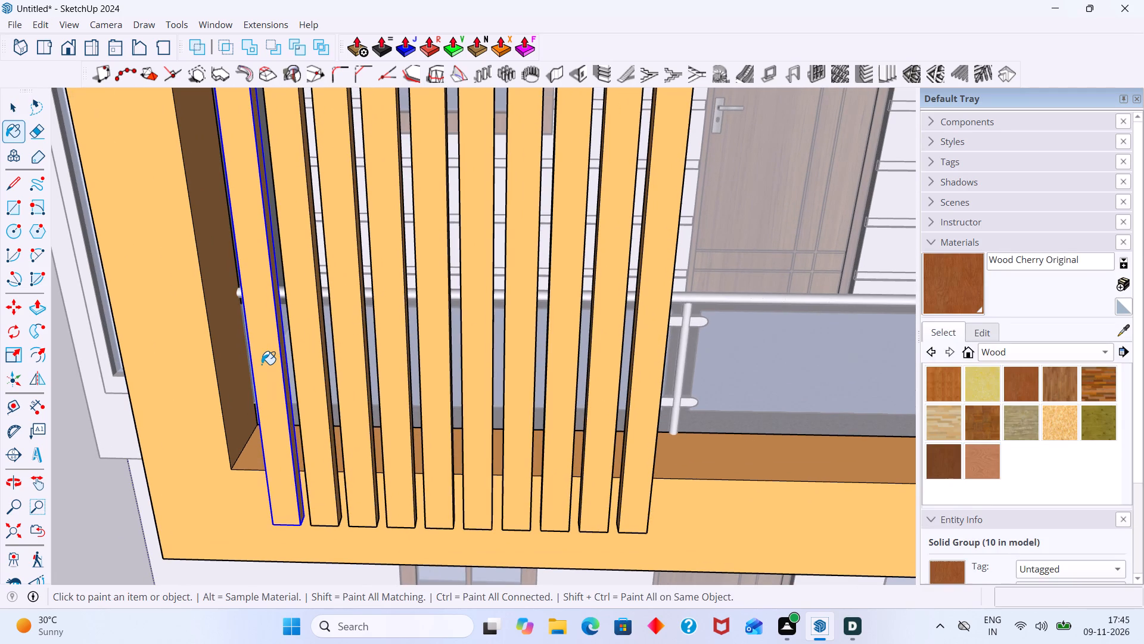
{"action": "left_click", "coordinate": [262, 364]}
Inside the first slat's group, paint all of its faces with Wood Cherry Original and leave the group.
{"action": "key", "text": "space"}
{"action": "double_click", "coordinate": [272, 374]}
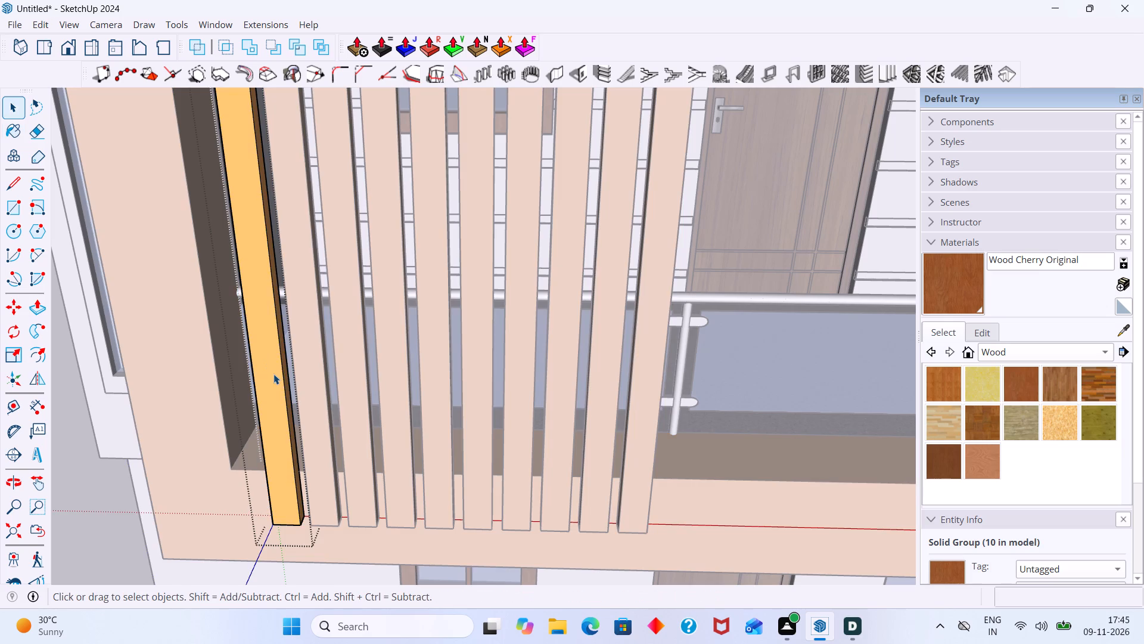
{"action": "left_click", "coordinate": [272, 375]}
{"action": "left_click", "coordinate": [947, 290]}
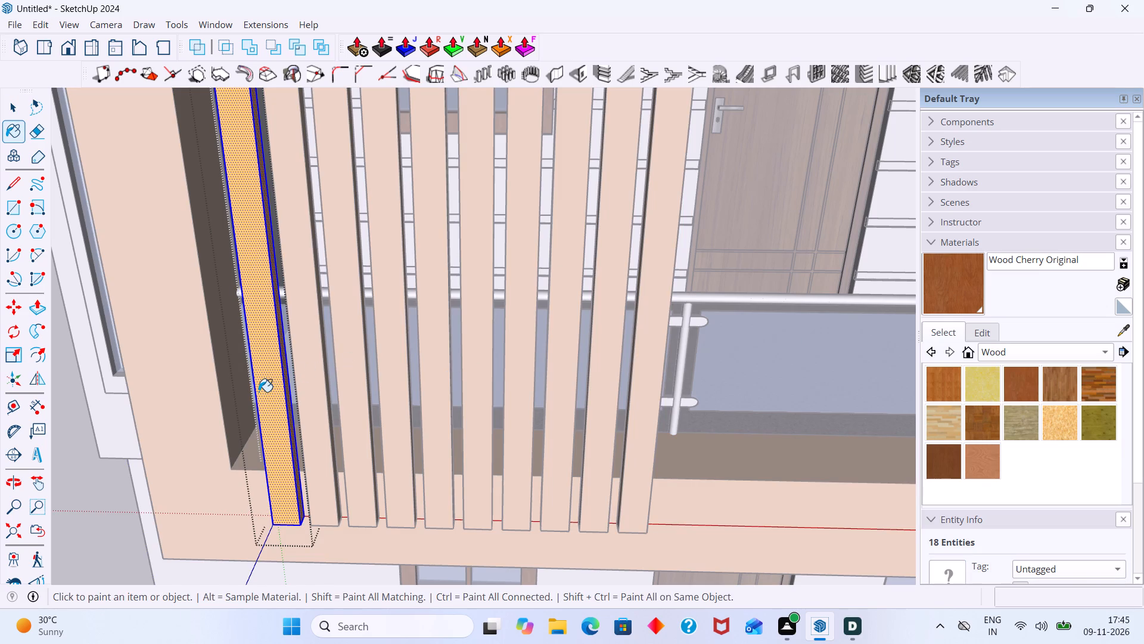
{"action": "left_click", "coordinate": [259, 392]}
{"action": "left_click", "coordinate": [313, 383]}
{"action": "key", "text": "space"}
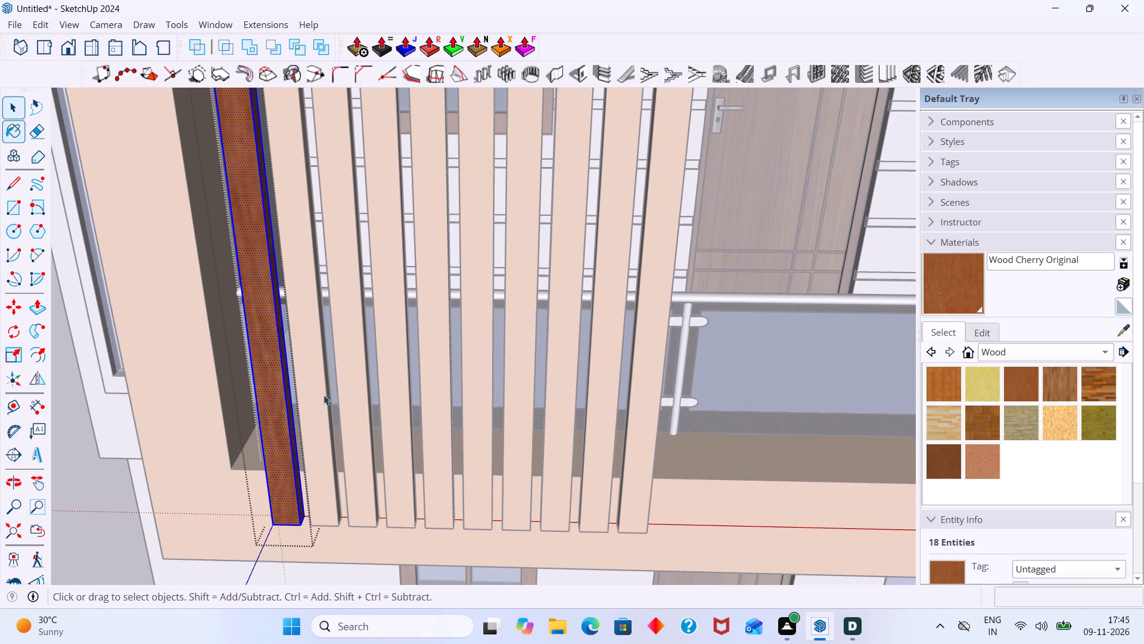
{"action": "scroll", "coordinate": [200, 438], "scroll_direction": "down", "scroll_amount": 4}
{"action": "left_click", "coordinate": [118, 464]}
{"action": "scroll", "coordinate": [257, 405], "scroll_direction": "down", "scroll_amount": 3}
{"action": "middle_click_drag", "start_coordinate": [329, 431], "coordinate": [540, 441]}
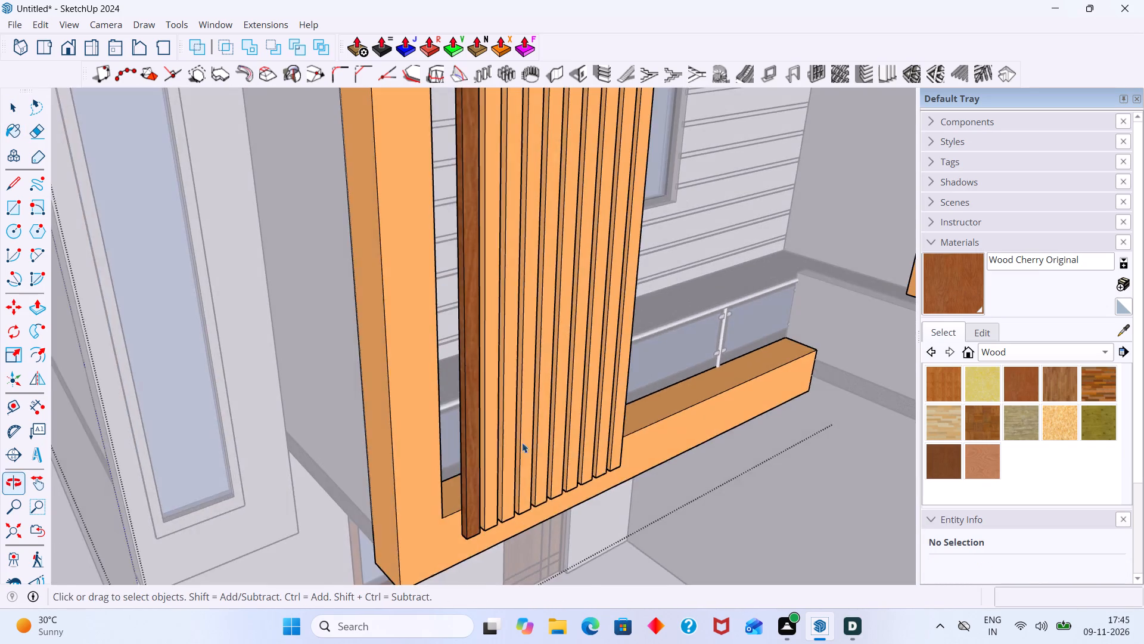
Inside the second slat's group, paint all of its faces with Wood Cherry Original and leave the group.
{"action": "scroll", "coordinate": [518, 441], "scroll_direction": "up", "scroll_amount": 6}
{"action": "double_click", "coordinate": [474, 441]}
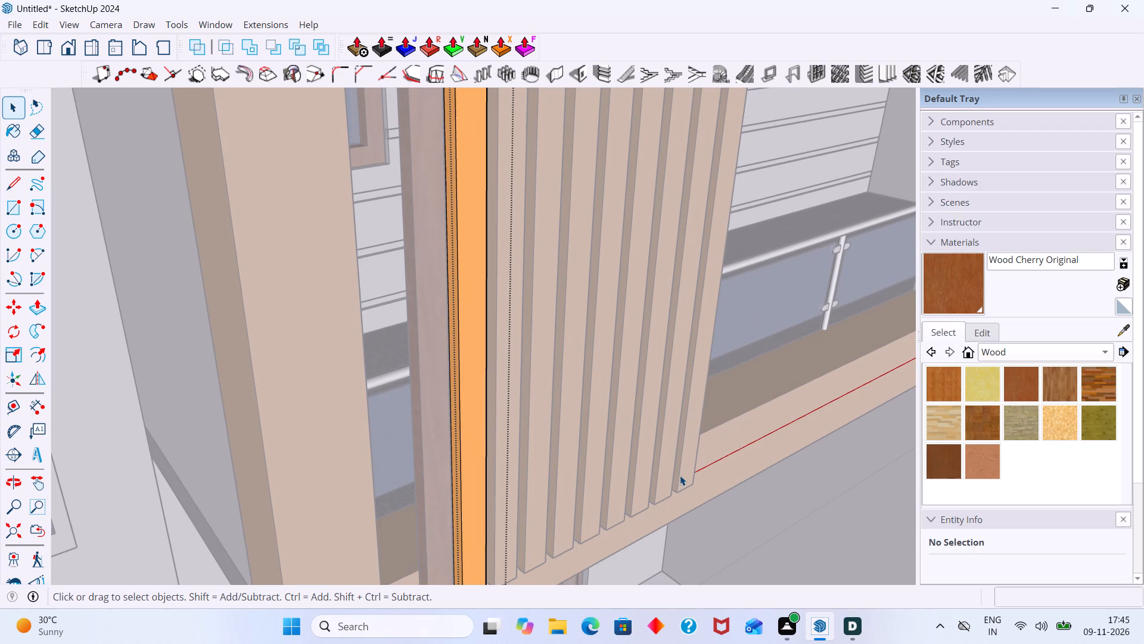
{"action": "left_click", "coordinate": [828, 510]}
{"action": "left_click", "coordinate": [473, 487]}
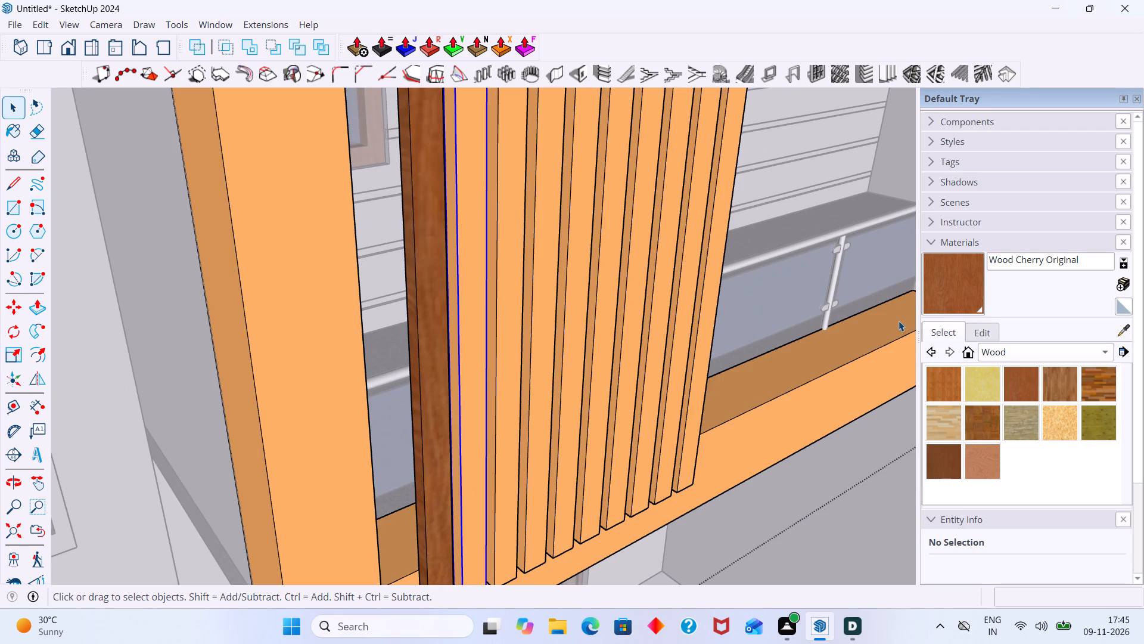
{"action": "left_click", "coordinate": [951, 277]}
{"action": "left_click", "coordinate": [470, 460]}
{"action": "key", "text": "space"}
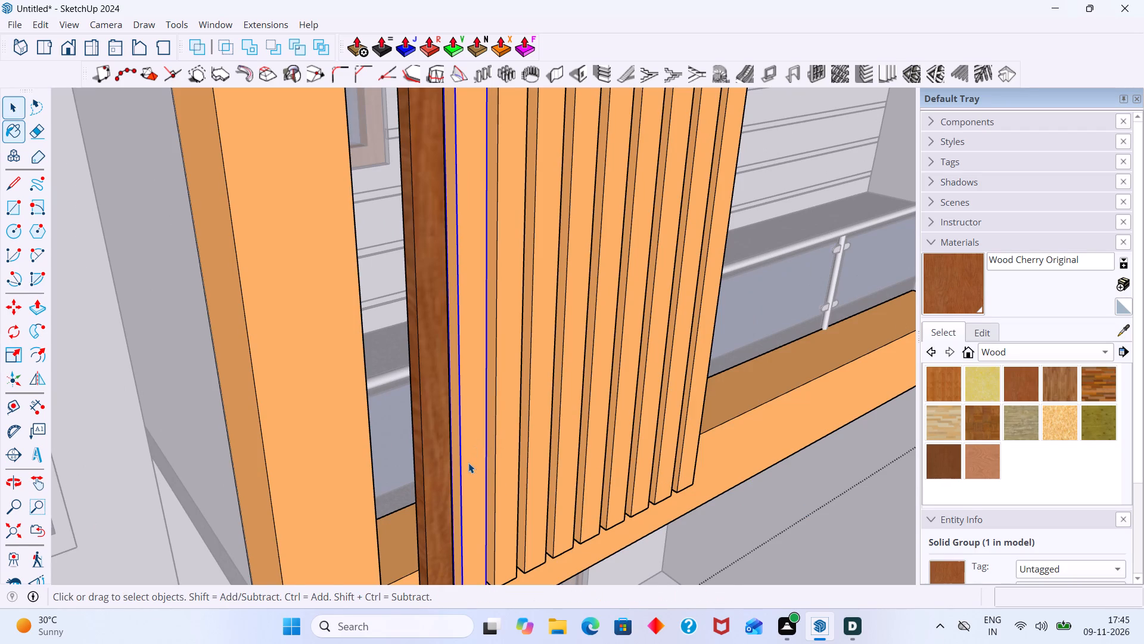
{"action": "triple_click", "coordinate": [468, 463]}
{"action": "left_click", "coordinate": [468, 461]}
{"action": "left_click", "coordinate": [959, 274]}
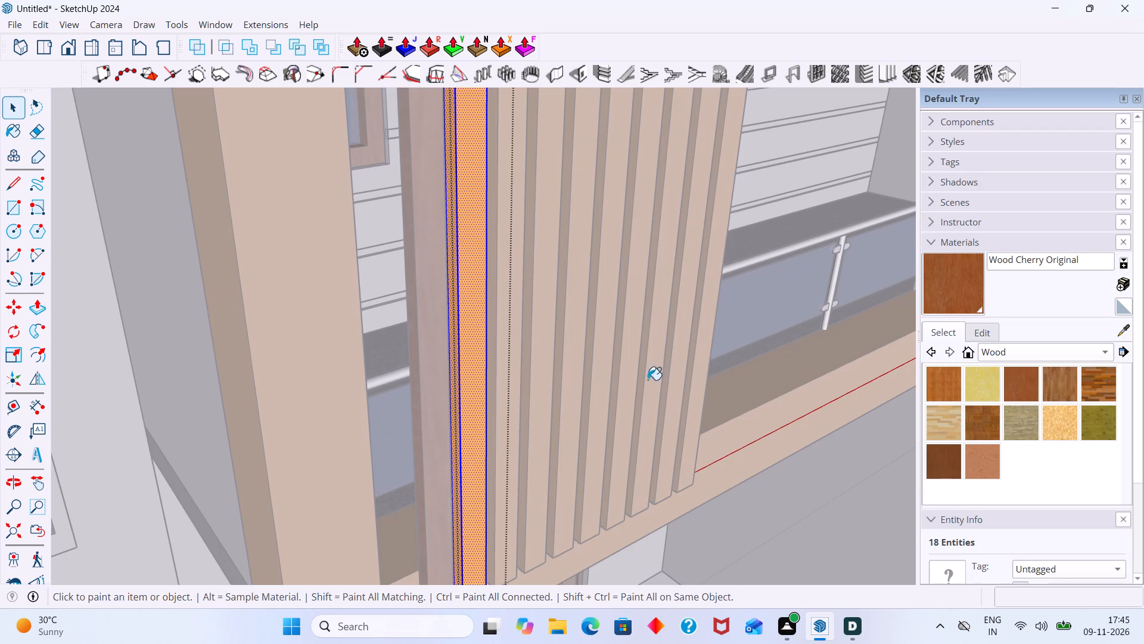
{"action": "left_click", "coordinate": [467, 464]}
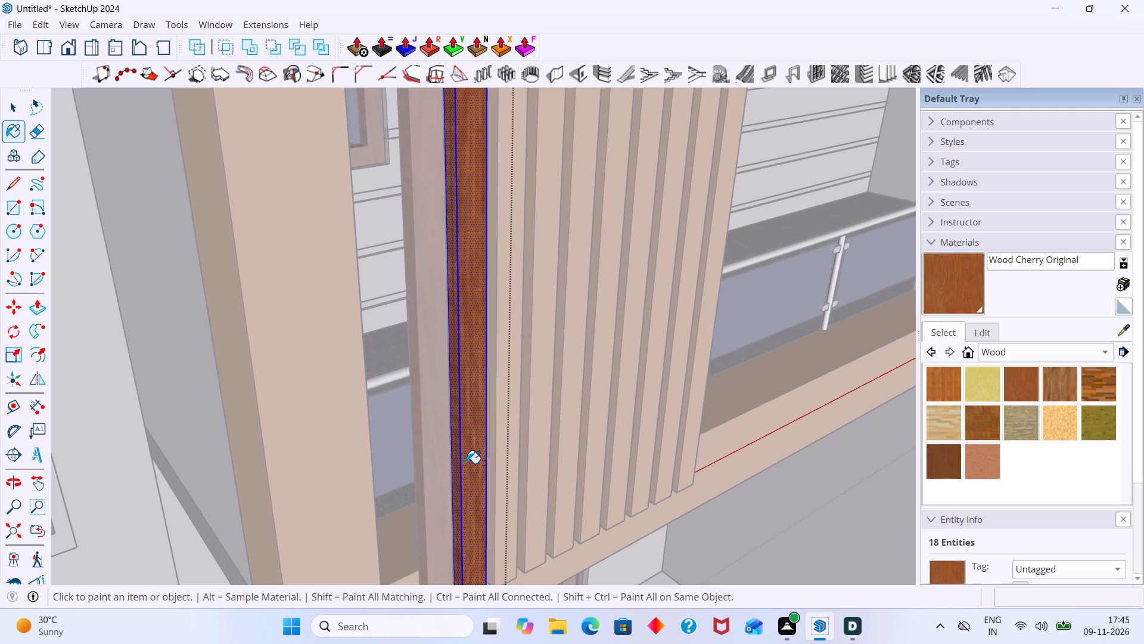
{"action": "key", "text": "space"}
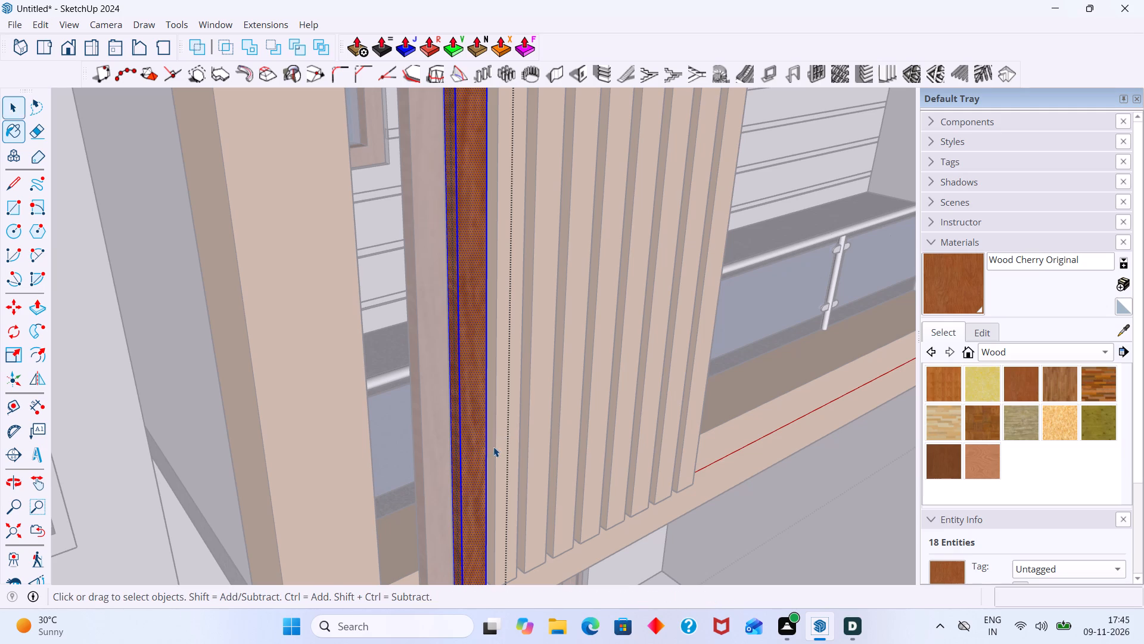
{"action": "left_click", "coordinate": [798, 527]}
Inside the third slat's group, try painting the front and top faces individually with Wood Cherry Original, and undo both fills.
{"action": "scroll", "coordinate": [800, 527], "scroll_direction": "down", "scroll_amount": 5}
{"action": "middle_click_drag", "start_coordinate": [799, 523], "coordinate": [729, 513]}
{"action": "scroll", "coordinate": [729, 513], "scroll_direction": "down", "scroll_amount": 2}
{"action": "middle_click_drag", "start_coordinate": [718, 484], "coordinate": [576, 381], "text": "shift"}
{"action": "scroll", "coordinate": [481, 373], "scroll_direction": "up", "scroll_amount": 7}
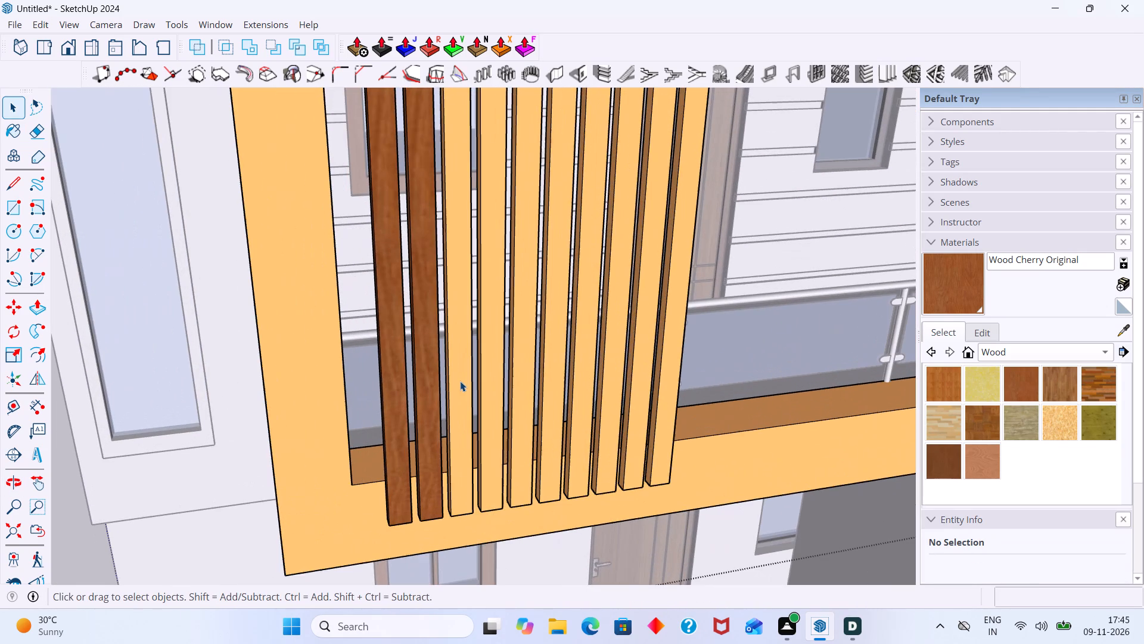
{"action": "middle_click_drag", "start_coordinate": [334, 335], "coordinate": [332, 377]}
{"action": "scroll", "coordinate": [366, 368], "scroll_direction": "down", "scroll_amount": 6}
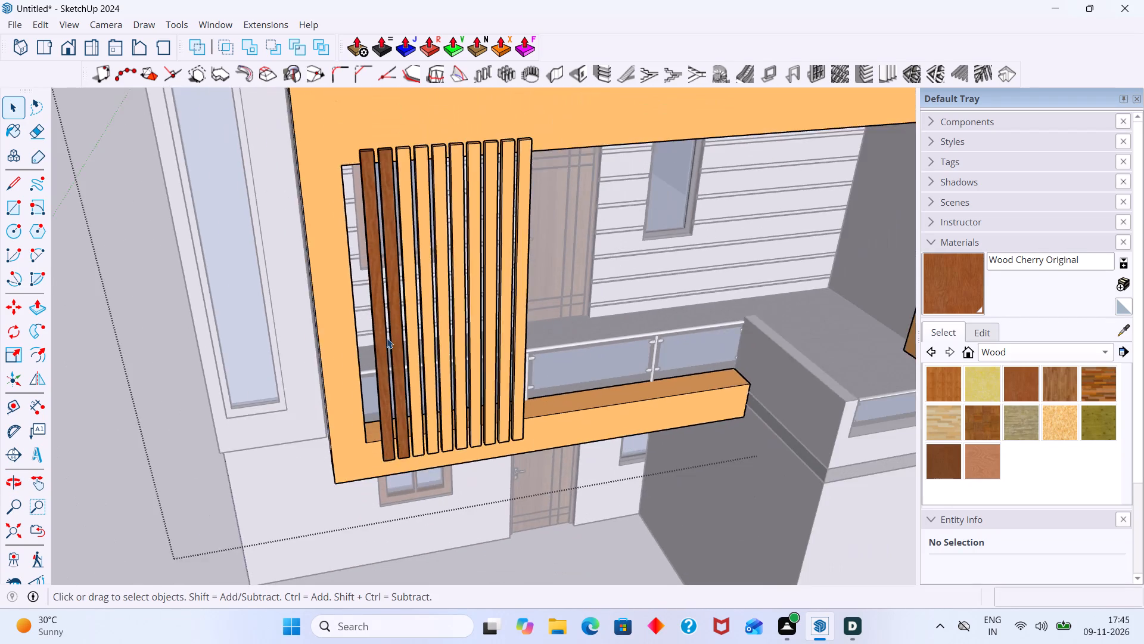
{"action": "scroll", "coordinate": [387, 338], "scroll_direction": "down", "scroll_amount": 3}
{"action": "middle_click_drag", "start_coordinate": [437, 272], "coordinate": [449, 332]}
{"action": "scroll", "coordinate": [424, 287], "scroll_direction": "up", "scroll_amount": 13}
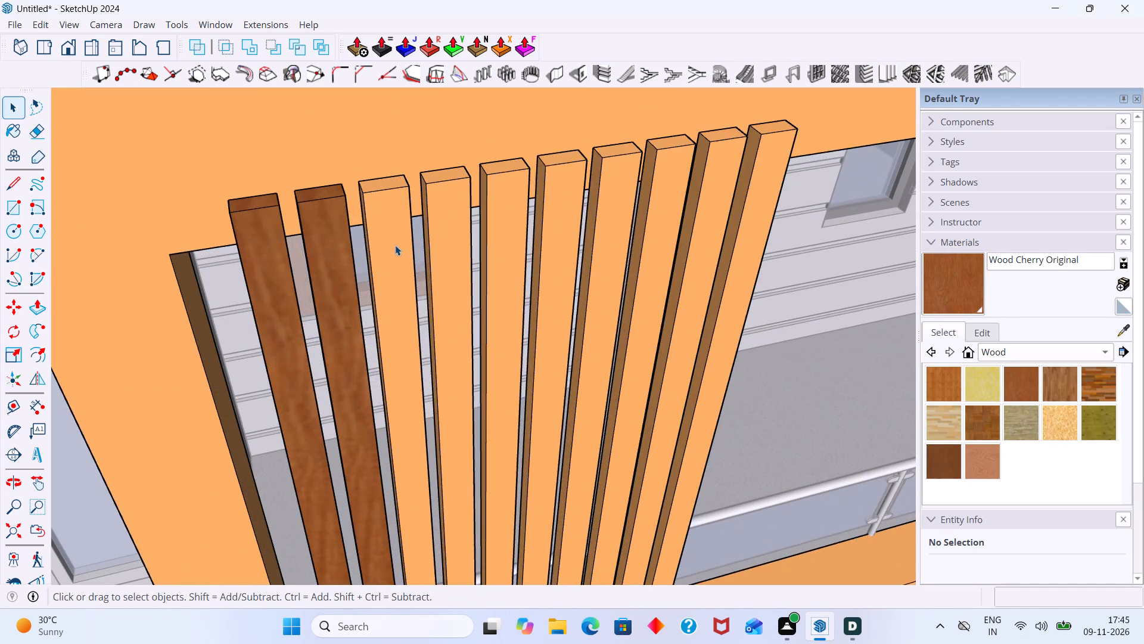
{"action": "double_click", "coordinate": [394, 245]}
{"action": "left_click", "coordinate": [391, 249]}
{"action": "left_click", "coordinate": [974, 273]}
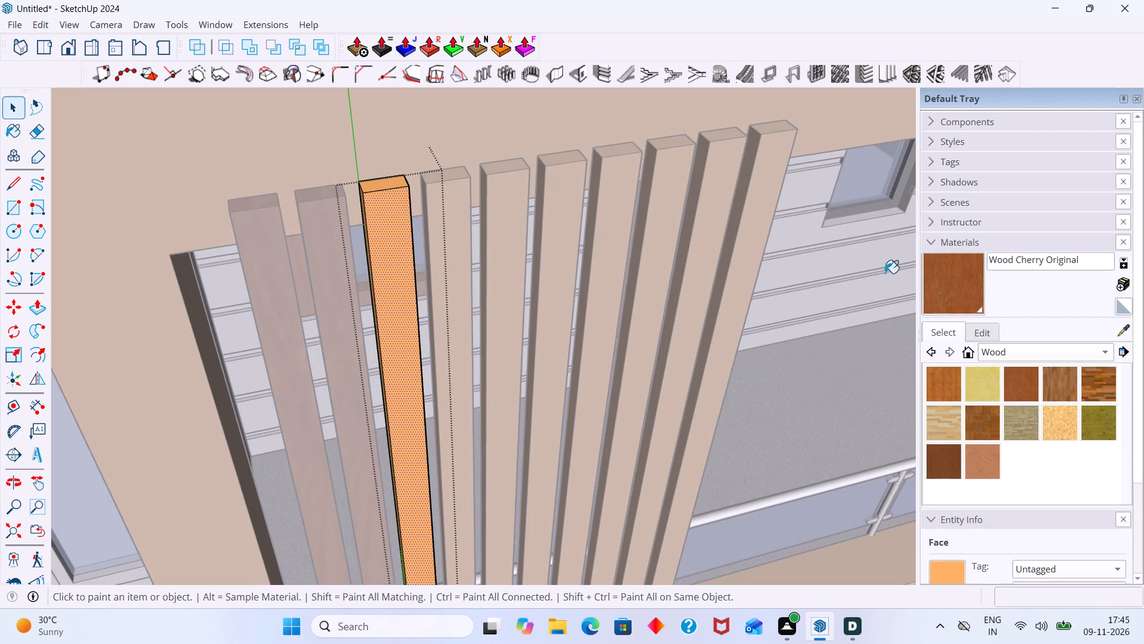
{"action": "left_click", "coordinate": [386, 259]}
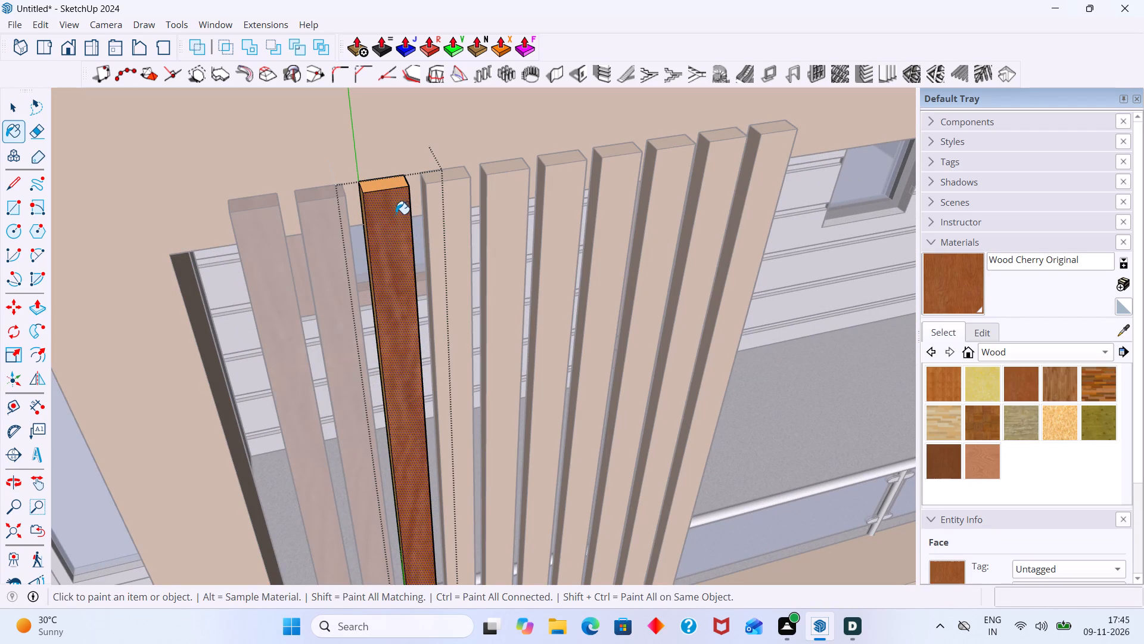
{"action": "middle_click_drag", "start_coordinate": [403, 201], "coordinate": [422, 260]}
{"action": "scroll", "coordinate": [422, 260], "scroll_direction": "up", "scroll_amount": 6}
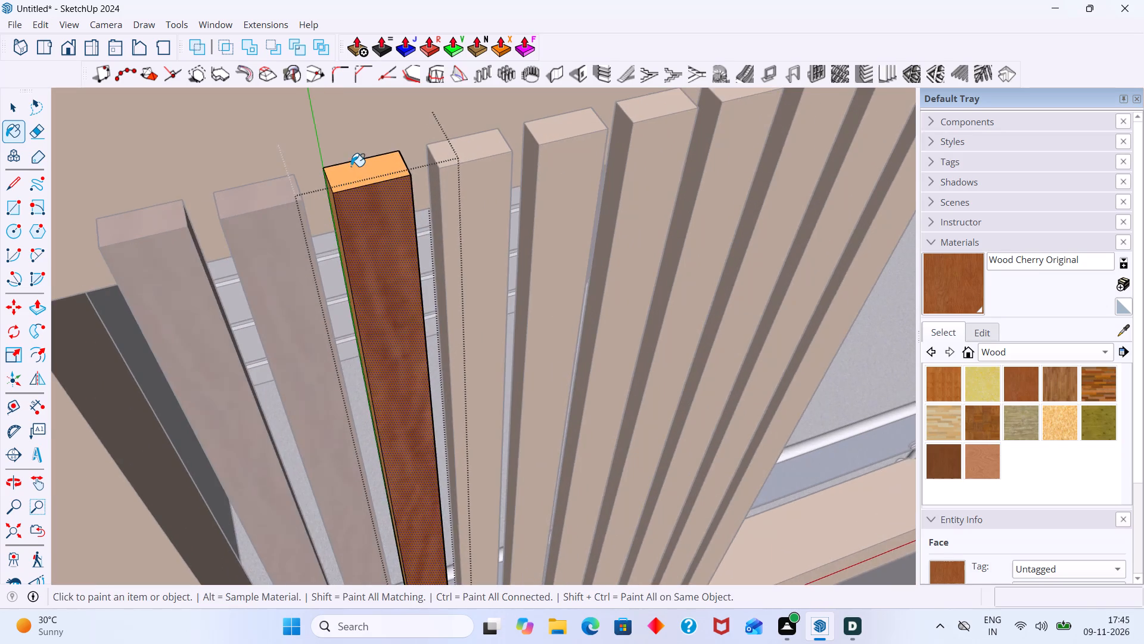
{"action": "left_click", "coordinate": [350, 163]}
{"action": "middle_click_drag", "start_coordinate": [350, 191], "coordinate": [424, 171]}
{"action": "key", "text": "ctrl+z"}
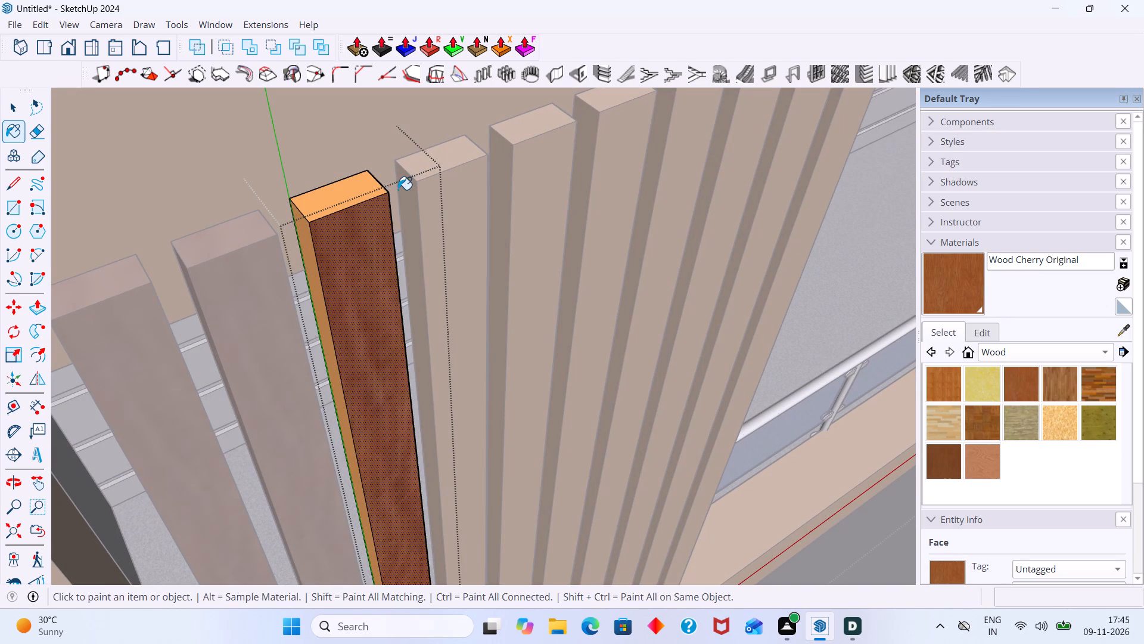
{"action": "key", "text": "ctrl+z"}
Select all of the third slat's geometry, paint it with Wood Cherry Original and leave the slat's group.
{"action": "key", "text": "space"}
{"action": "triple_click", "coordinate": [346, 289]}
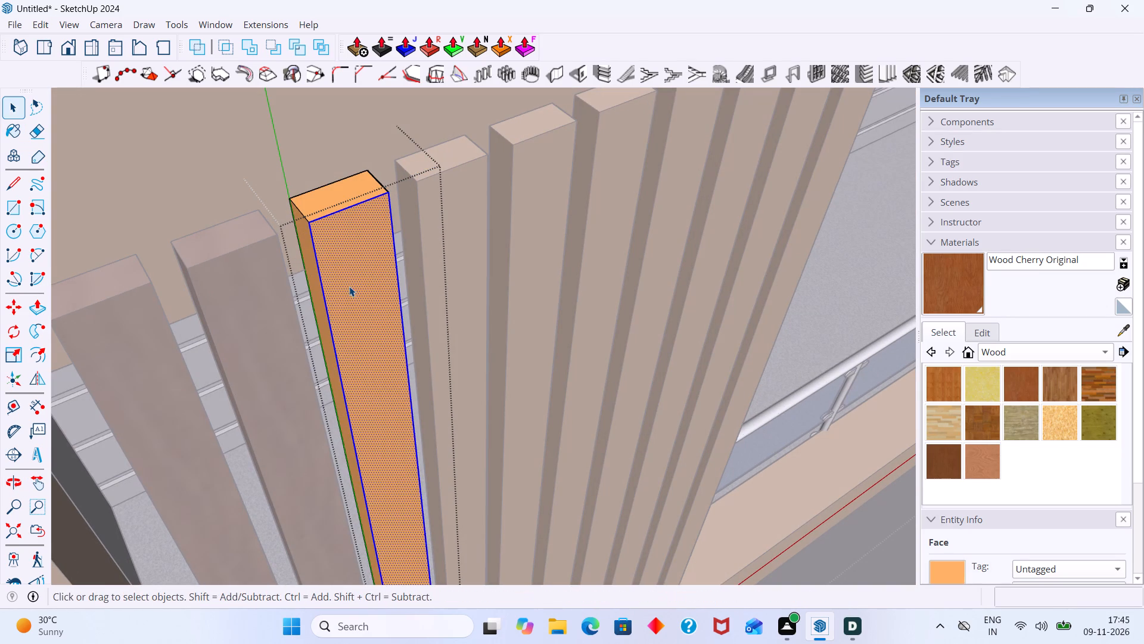
{"action": "double_click", "coordinate": [353, 289]}
{"action": "double_click", "coordinate": [353, 289]}
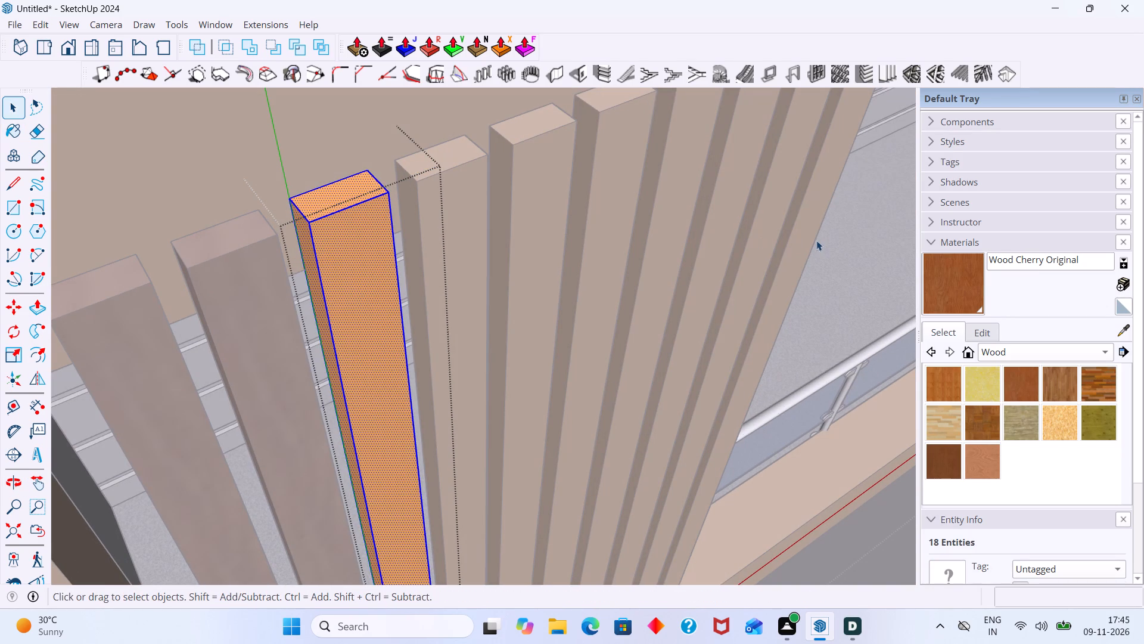
{"action": "left_click", "coordinate": [956, 288]}
{"action": "left_click", "coordinate": [371, 253]}
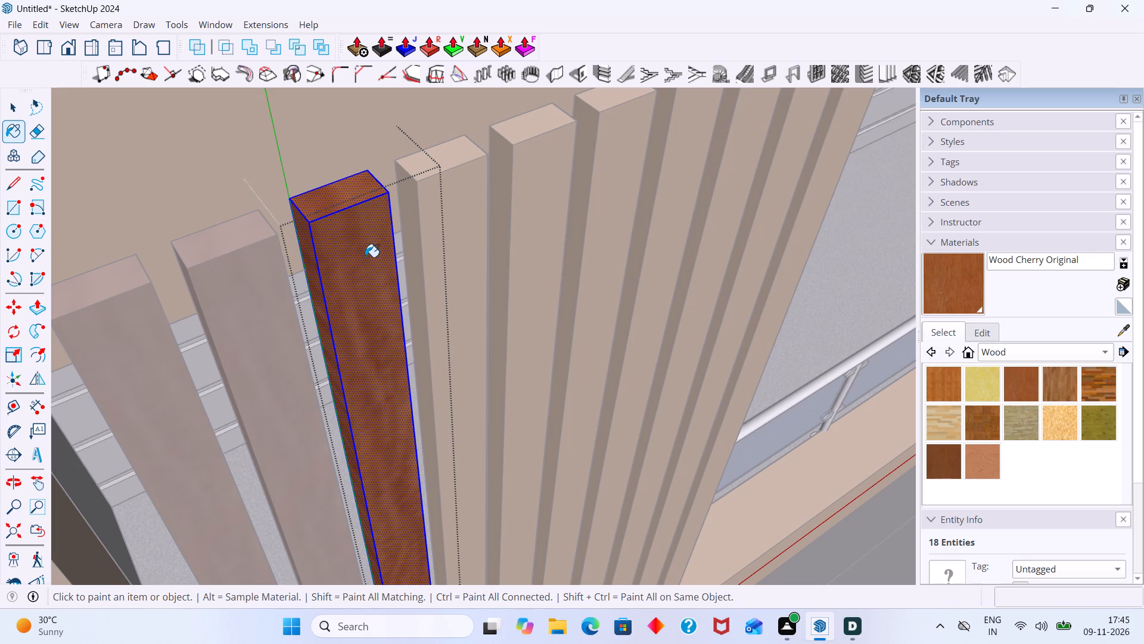
{"action": "key", "text": "space"}
{"action": "scroll", "coordinate": [467, 246], "scroll_direction": "down", "scroll_amount": 9}
{"action": "left_click", "coordinate": [772, 442]}
Inside the fourth slat's group, paint all of its faces with Wood Cherry Original and leave the group.
{"action": "middle_click_drag", "start_coordinate": [767, 419], "coordinate": [770, 412]}
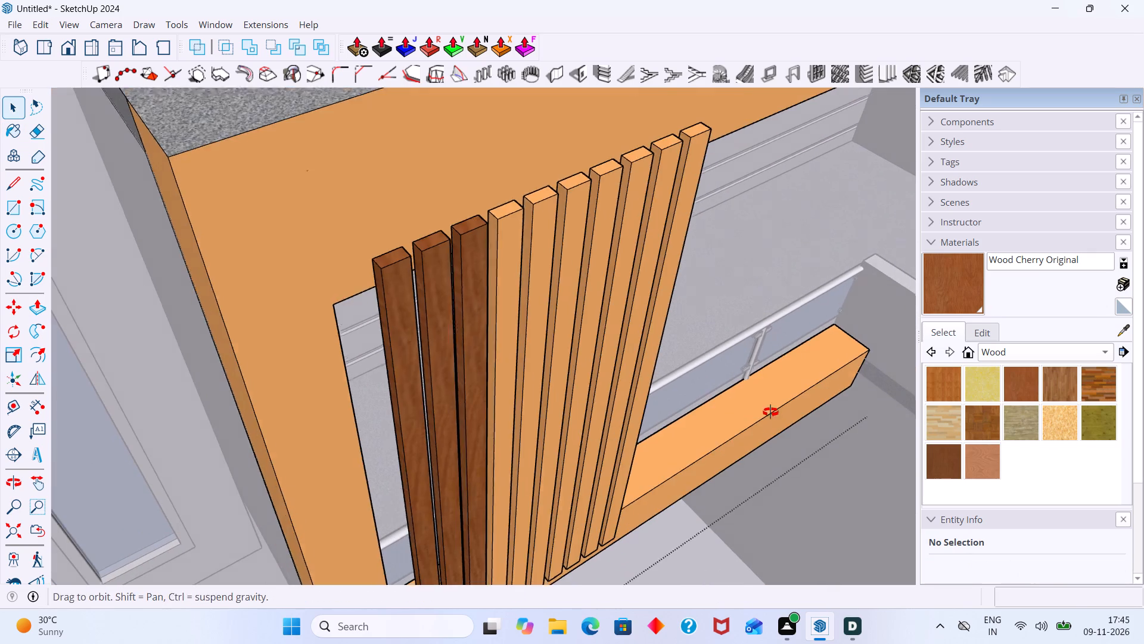
{"action": "middle_click_drag", "start_coordinate": [770, 412], "coordinate": [670, 373]}
{"action": "scroll", "coordinate": [486, 241], "scroll_direction": "up", "scroll_amount": 1}
{"action": "scroll", "coordinate": [462, 237], "scroll_direction": "down", "scroll_amount": 7}
{"action": "middle_click_drag", "start_coordinate": [423, 20], "coordinate": [421, 99]}
{"action": "middle_click_drag", "start_coordinate": [378, 161], "coordinate": [378, 211]}
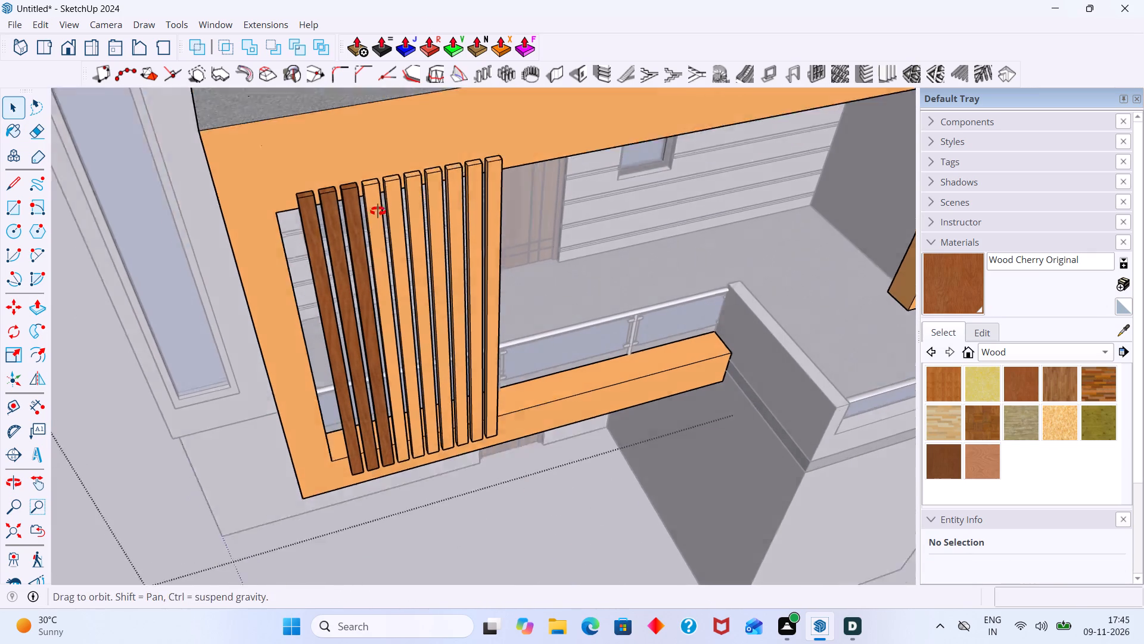
{"action": "middle_click_drag", "start_coordinate": [378, 211], "coordinate": [380, 215]}
{"action": "scroll", "coordinate": [383, 209], "scroll_direction": "up", "scroll_amount": 9}
{"action": "double_click", "coordinate": [381, 258]}
{"action": "left_click", "coordinate": [385, 258]}
{"action": "double_click", "coordinate": [385, 262]}
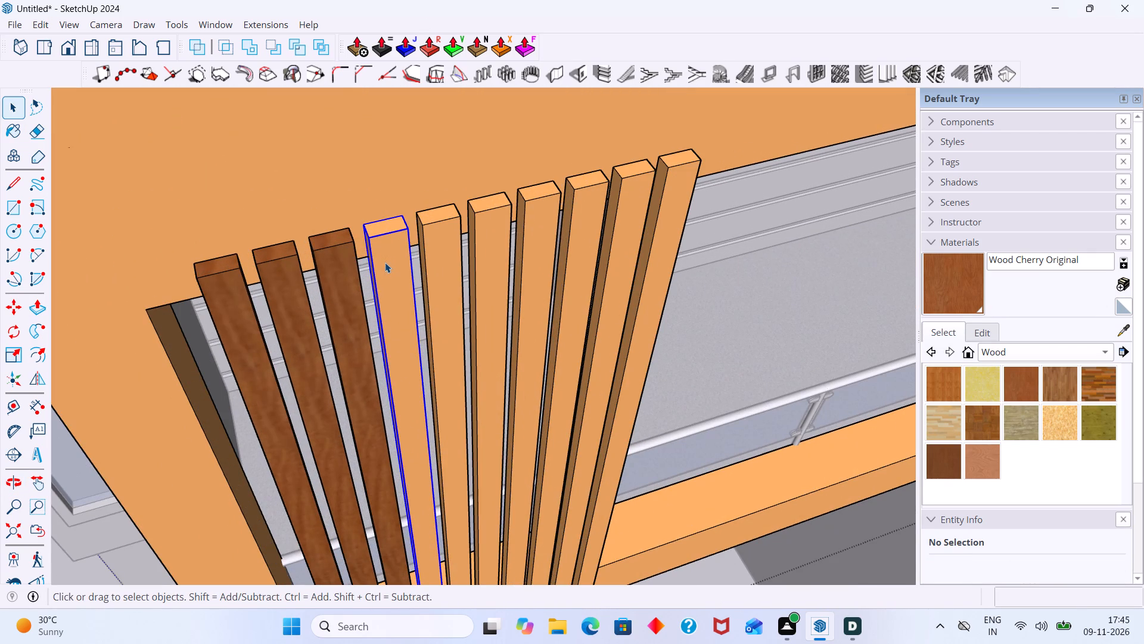
{"action": "scroll", "coordinate": [385, 262], "scroll_direction": "up", "scroll_amount": 1}
{"action": "triple_click", "coordinate": [385, 262]}
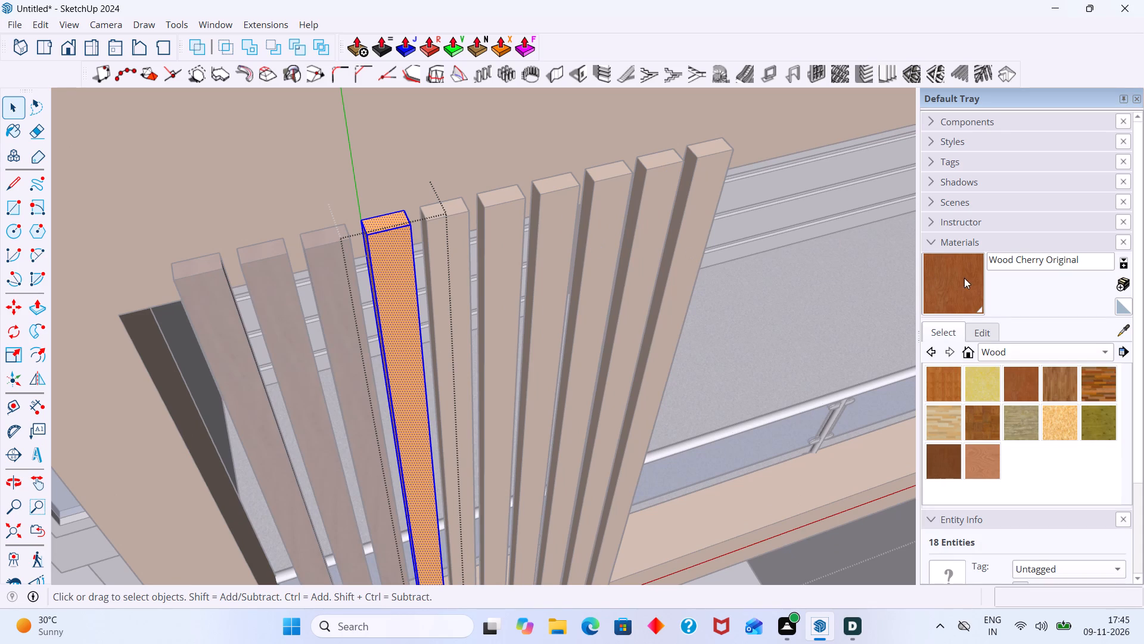
{"action": "left_click", "coordinate": [965, 280]}
{"action": "left_click", "coordinate": [398, 277]}
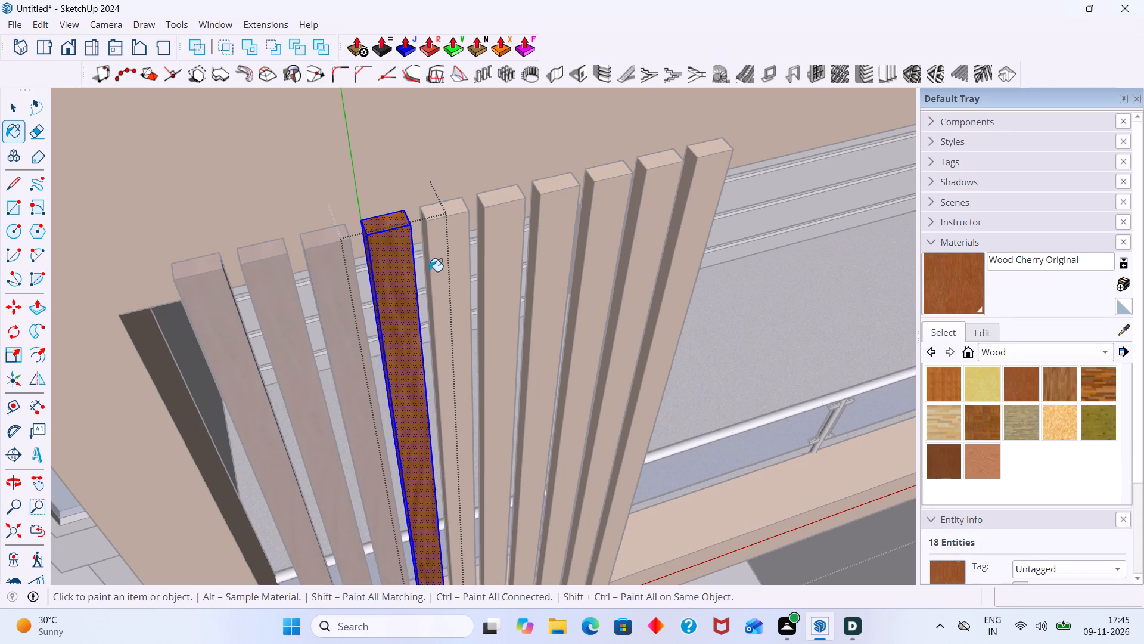
{"action": "key", "text": "space"}
{"action": "left_click", "coordinate": [716, 297]}
Inside the fifth slat's group, paint all of its faces with Wood Cherry Original and leave the group.
{"action": "scroll", "coordinate": [465, 229], "scroll_direction": "up", "scroll_amount": 5}
{"action": "triple_click", "coordinate": [426, 213]}
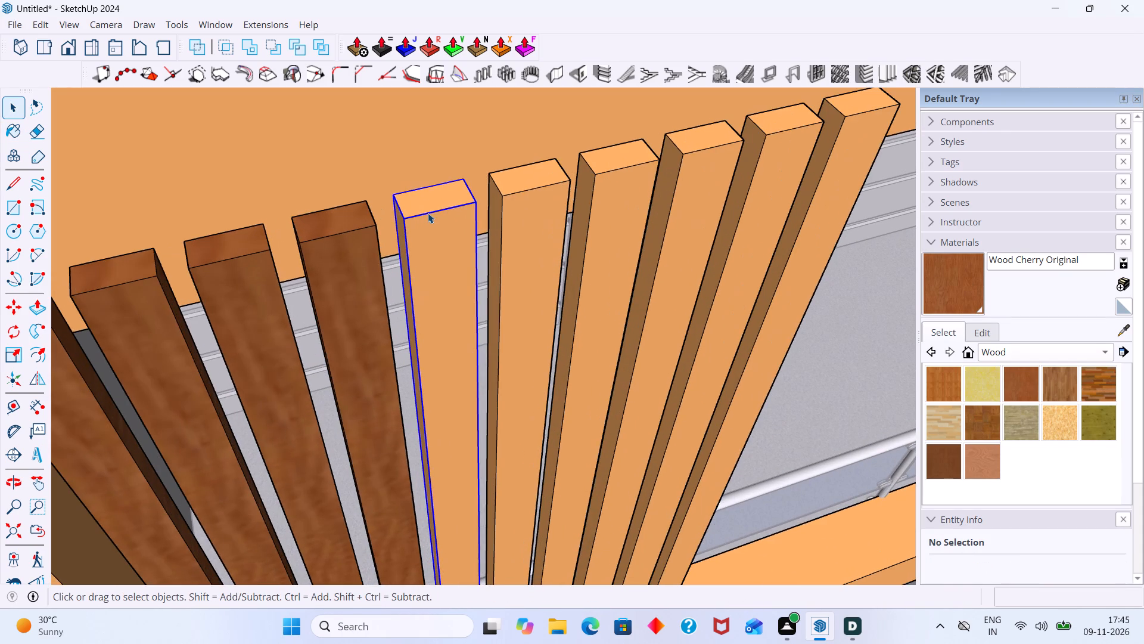
{"action": "left_click", "coordinate": [427, 216]}
{"action": "triple_click", "coordinate": [426, 232]}
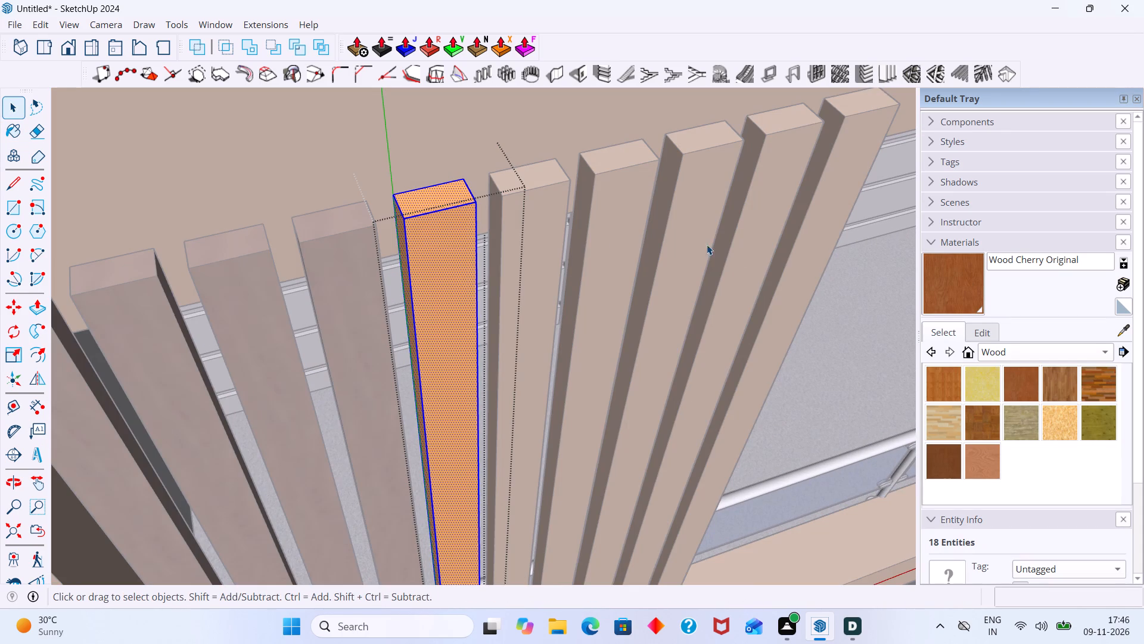
{"action": "left_click", "coordinate": [928, 280]}
{"action": "left_click", "coordinate": [470, 251]}
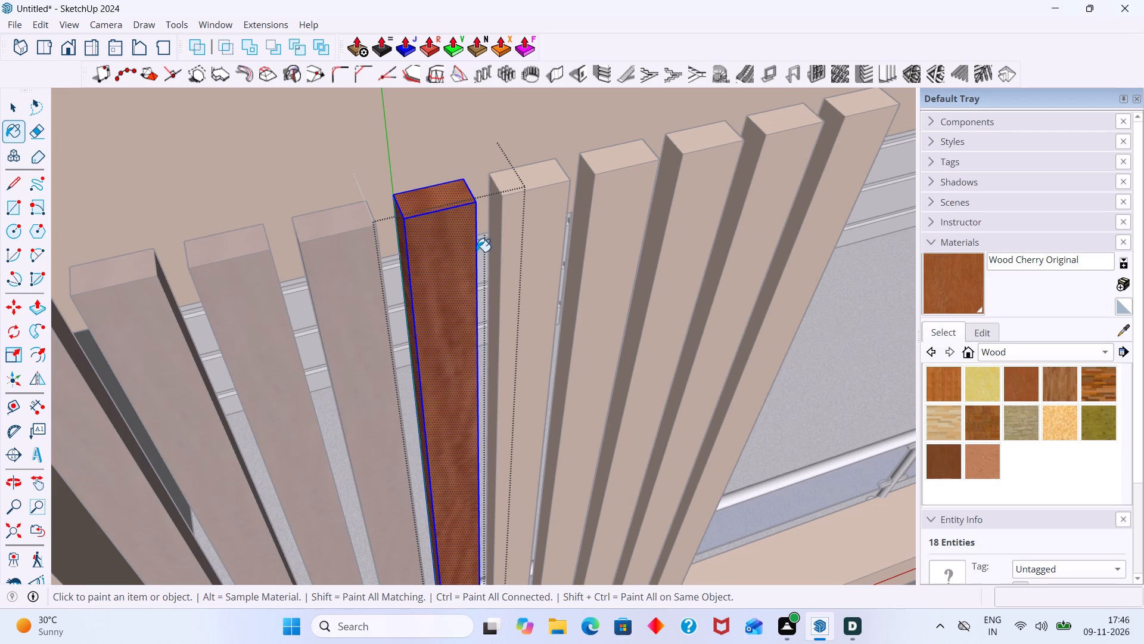
{"action": "key", "text": "space"}
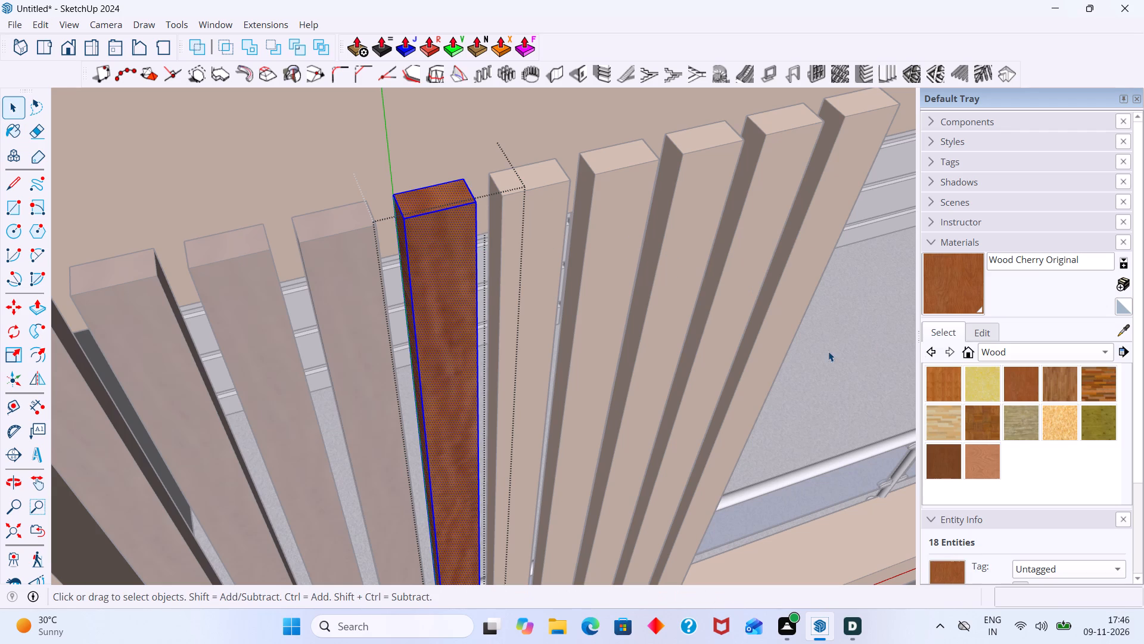
{"action": "left_click", "coordinate": [828, 351]}
Delete the five remaining unpainted orange slats, leaving only the cherry wood ones.
{"action": "scroll", "coordinate": [785, 315], "scroll_direction": "down", "scroll_amount": 12}
{"action": "middle_click_drag", "start_coordinate": [713, 296], "coordinate": [705, 250]}
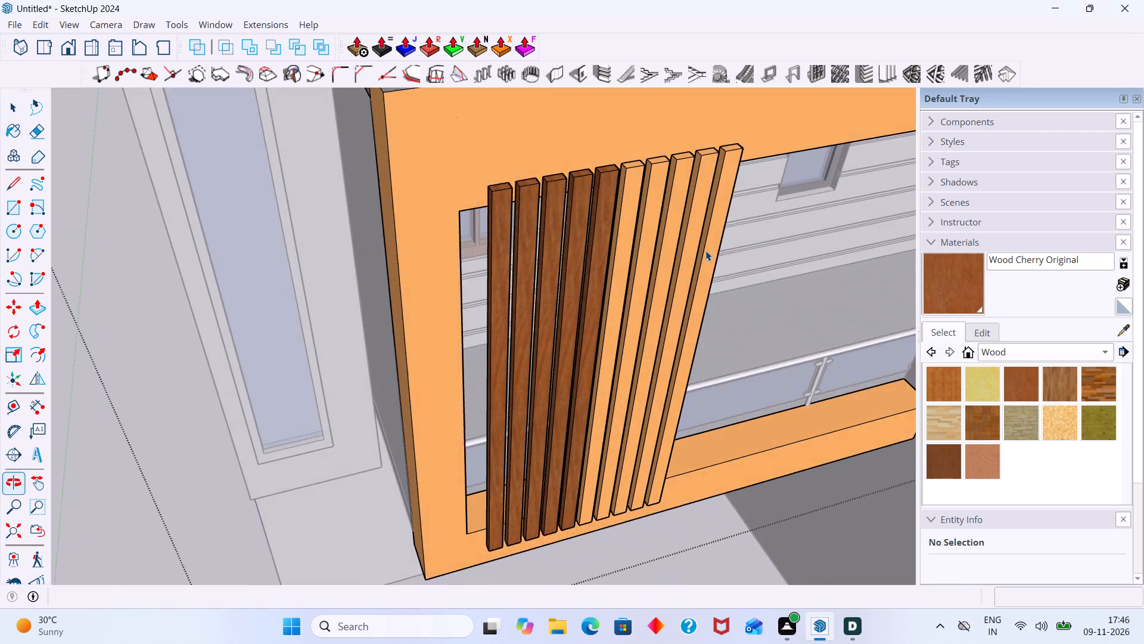
{"action": "scroll", "coordinate": [715, 243], "scroll_direction": "up", "scroll_amount": 2}
{"action": "left_click", "coordinate": [716, 241]}
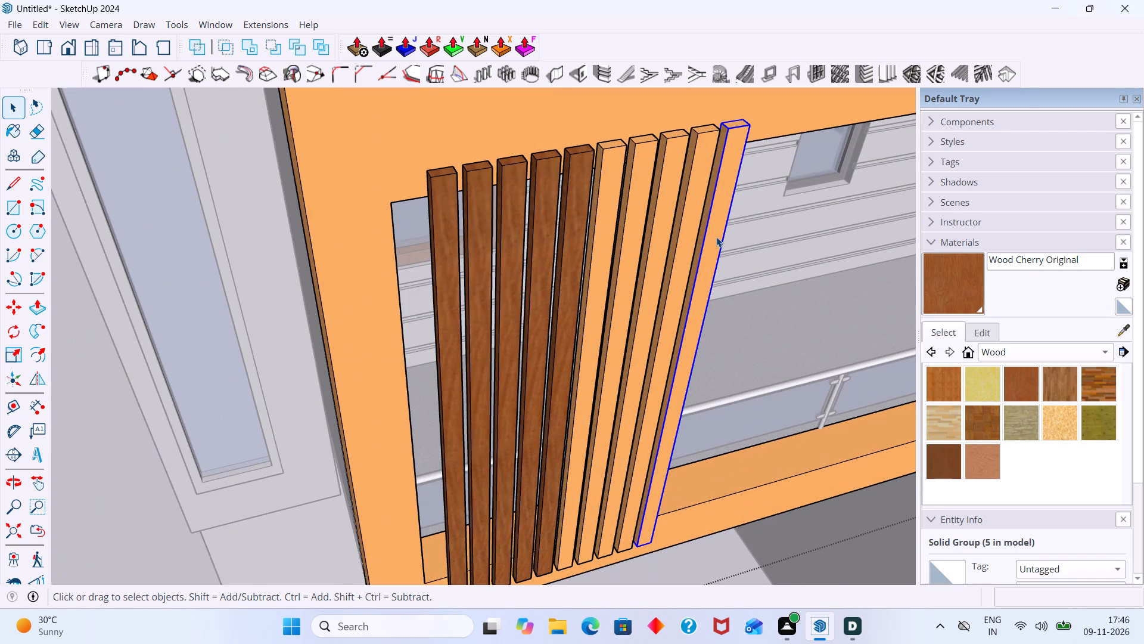
{"action": "key", "text": "Delete"}
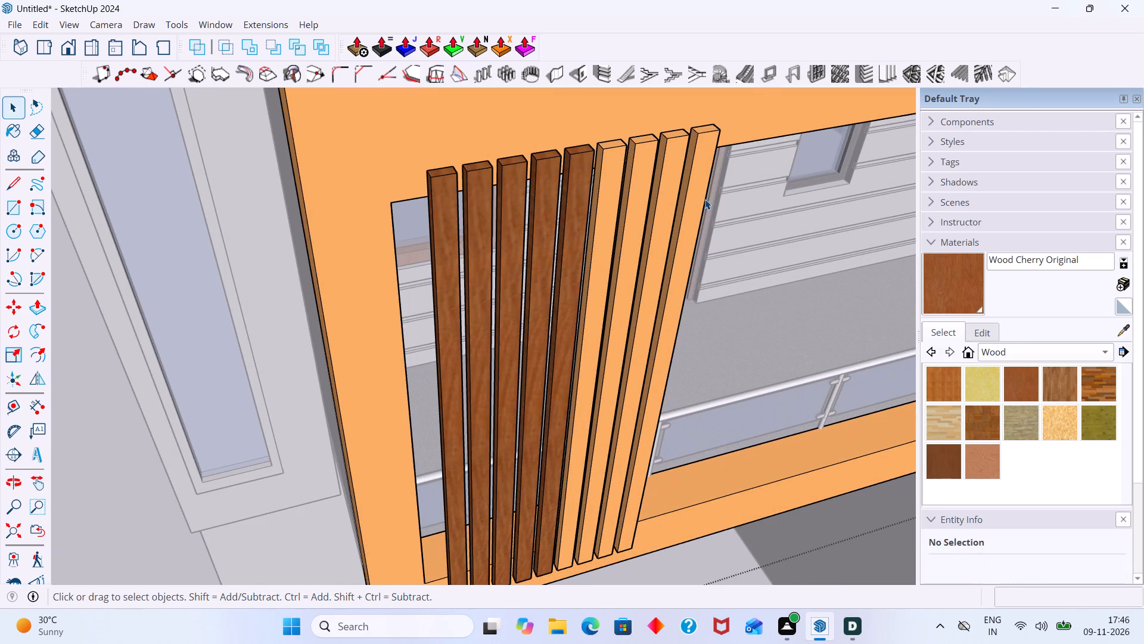
{"action": "left_click", "coordinate": [701, 198]}
{"action": "key", "text": "Delete"}
{"action": "left_click", "coordinate": [674, 197]}
{"action": "key", "text": "Delete"}
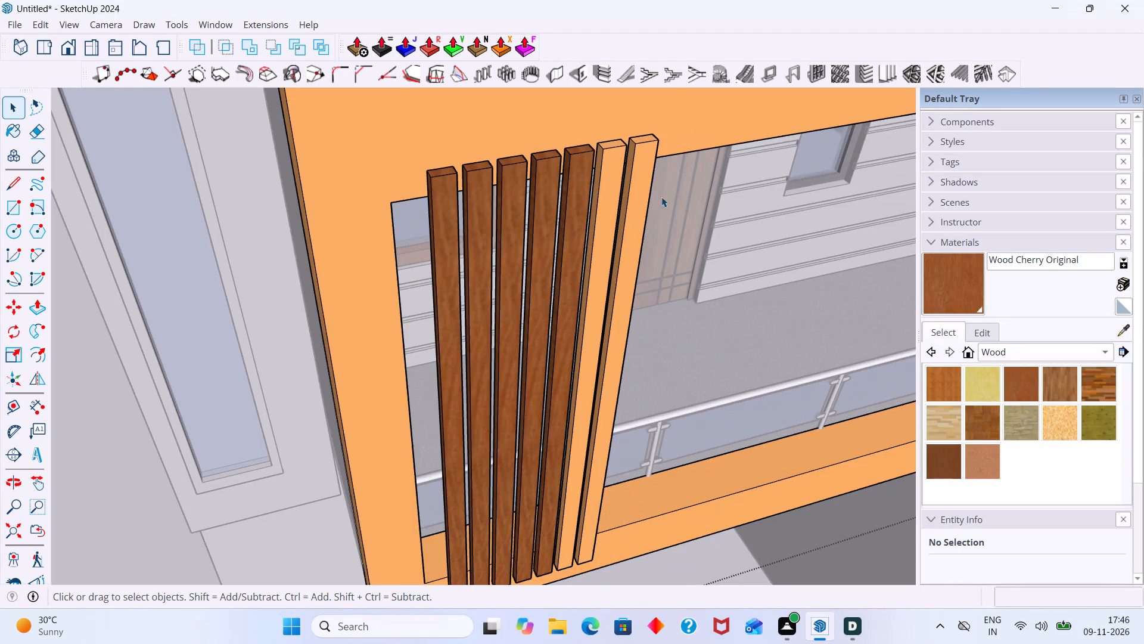
{"action": "left_click", "coordinate": [636, 200]}
{"action": "key", "text": "Delete"}
{"action": "left_click", "coordinate": [616, 204]}
{"action": "key", "text": "Delete"}
Copy the end cherry wood slat about 5 5/8" further along the row and multiply it into six evenly spaced copies.
{"action": "scroll", "coordinate": [615, 209], "scroll_direction": "down", "scroll_amount": 6}
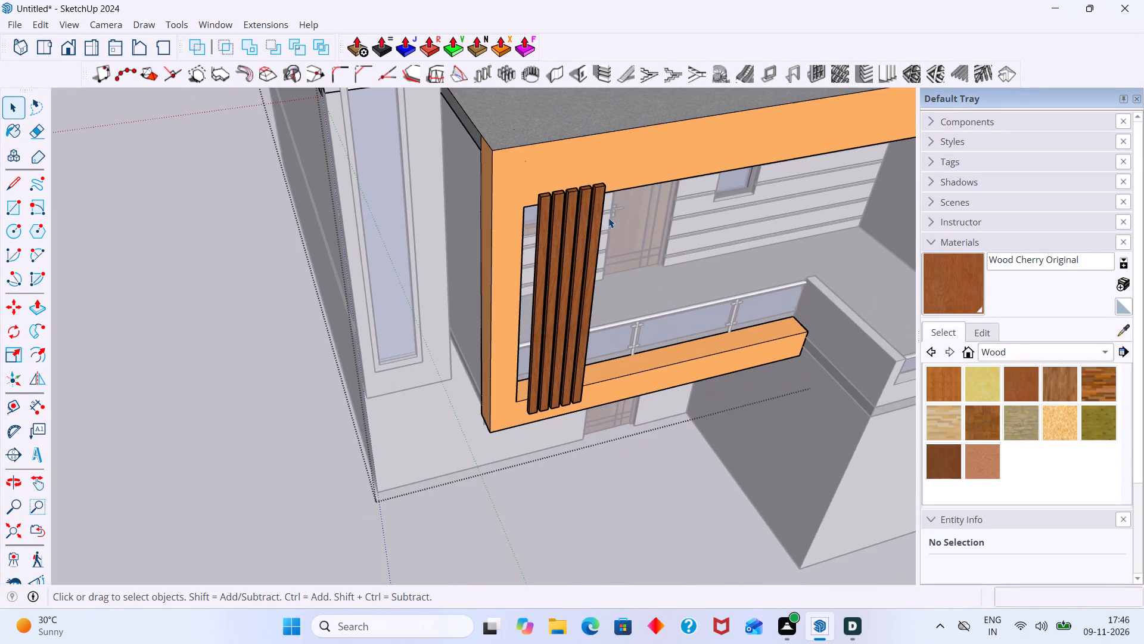
{"action": "middle_click_drag", "start_coordinate": [606, 249], "coordinate": [560, 260]}
{"action": "scroll", "coordinate": [575, 240], "scroll_direction": "up", "scroll_amount": 6}
{"action": "left_click", "coordinate": [565, 219]}
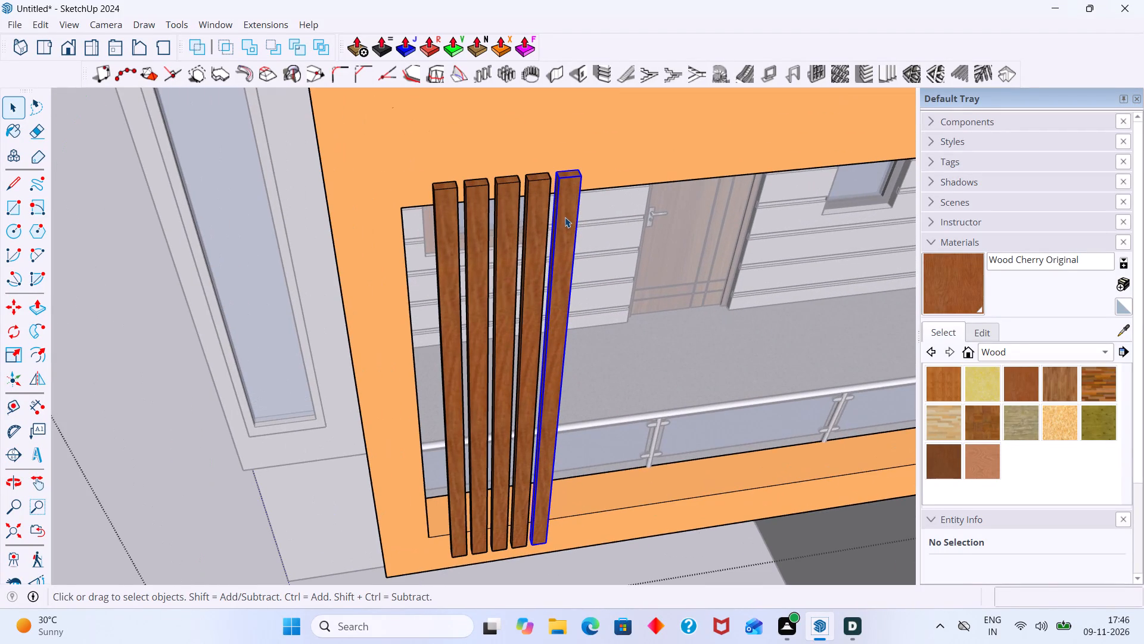
{"action": "key", "text": "m"}
{"action": "scroll", "coordinate": [615, 188], "scroll_direction": "up", "scroll_amount": 4}
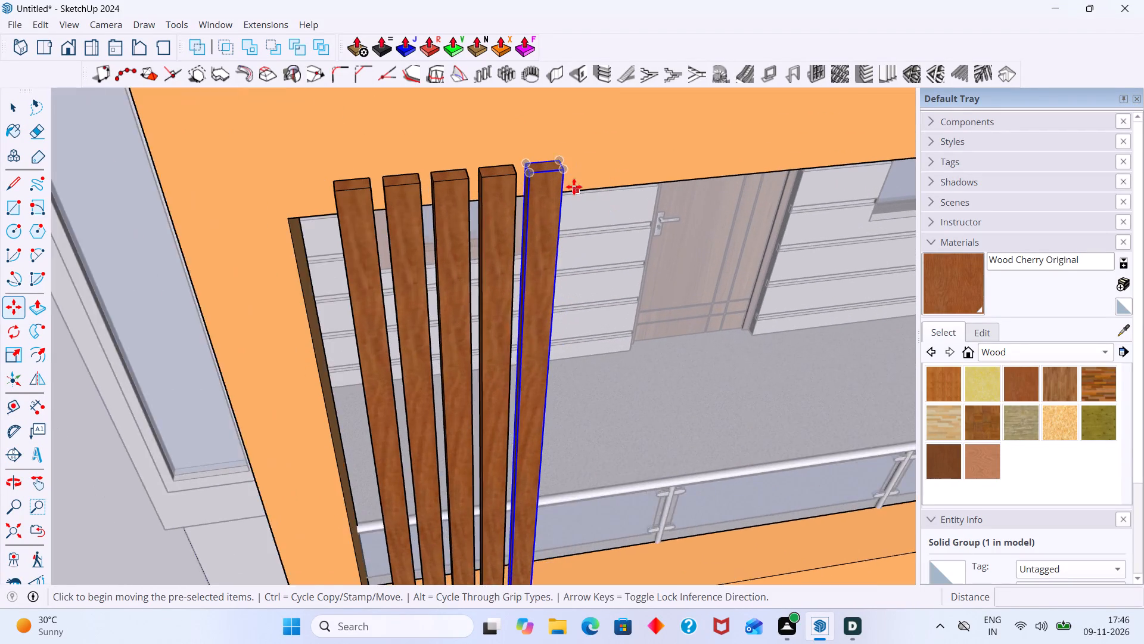
{"action": "scroll", "coordinate": [574, 187], "scroll_direction": "up", "scroll_amount": 2}
{"action": "left_click", "coordinate": [555, 150]}
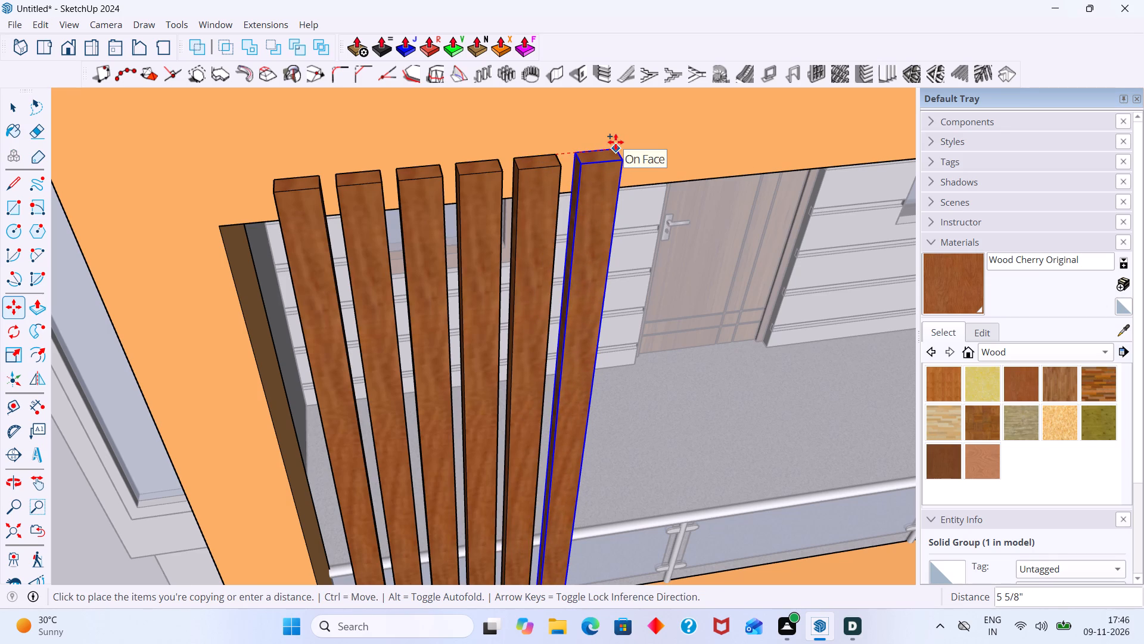
{"action": "left_click", "coordinate": [615, 142]}
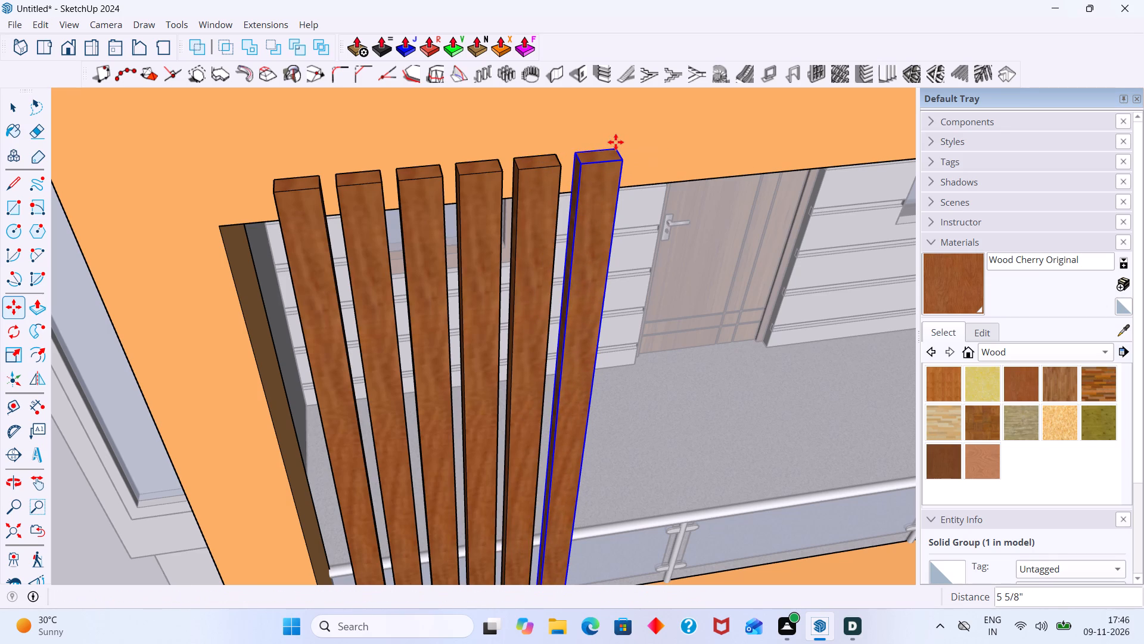
{"action": "key", "text": "asterisk"}
{"action": "key", "text": "6"}
{"action": "key", "text": "Return"}
{"action": "key", "text": "space"}
{"action": "scroll", "coordinate": [623, 142], "scroll_direction": "up", "scroll_amount": 1}
{"action": "scroll", "coordinate": [626, 160], "scroll_direction": "down", "scroll_amount": 5}
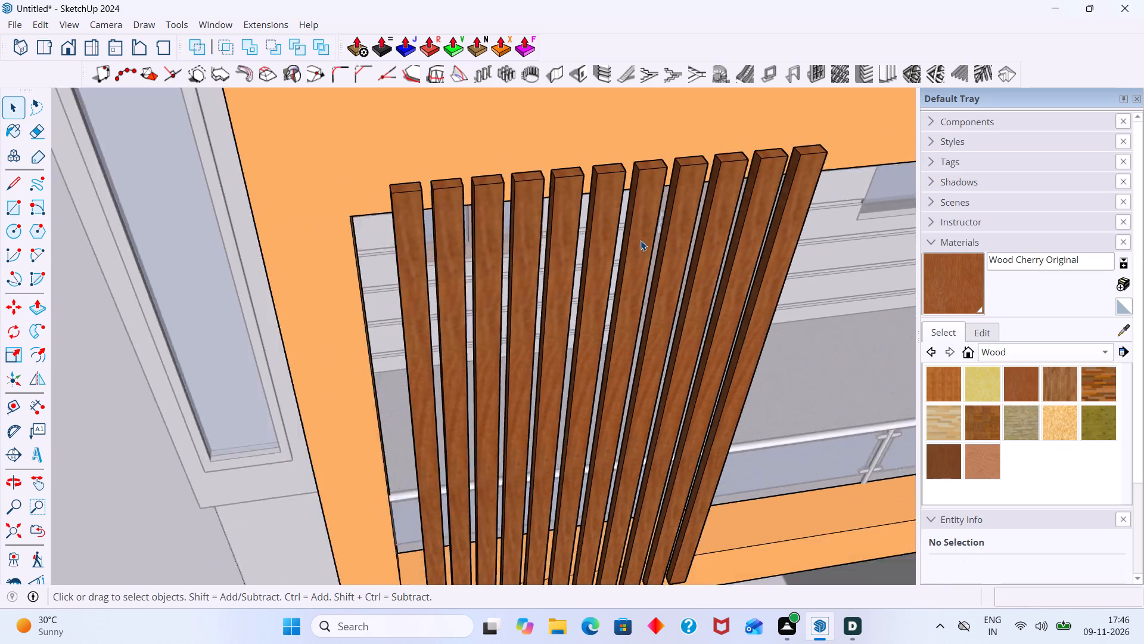
Delete the last four slats at the inner end of the cherry wood row.
{"action": "scroll", "coordinate": [641, 240], "scroll_direction": "down", "scroll_amount": 19}
{"action": "middle_click_drag", "start_coordinate": [729, 470], "coordinate": [746, 401]}
{"action": "middle_click", "coordinate": [745, 399]}
{"action": "scroll", "coordinate": [745, 399], "scroll_direction": "down", "scroll_amount": 3}
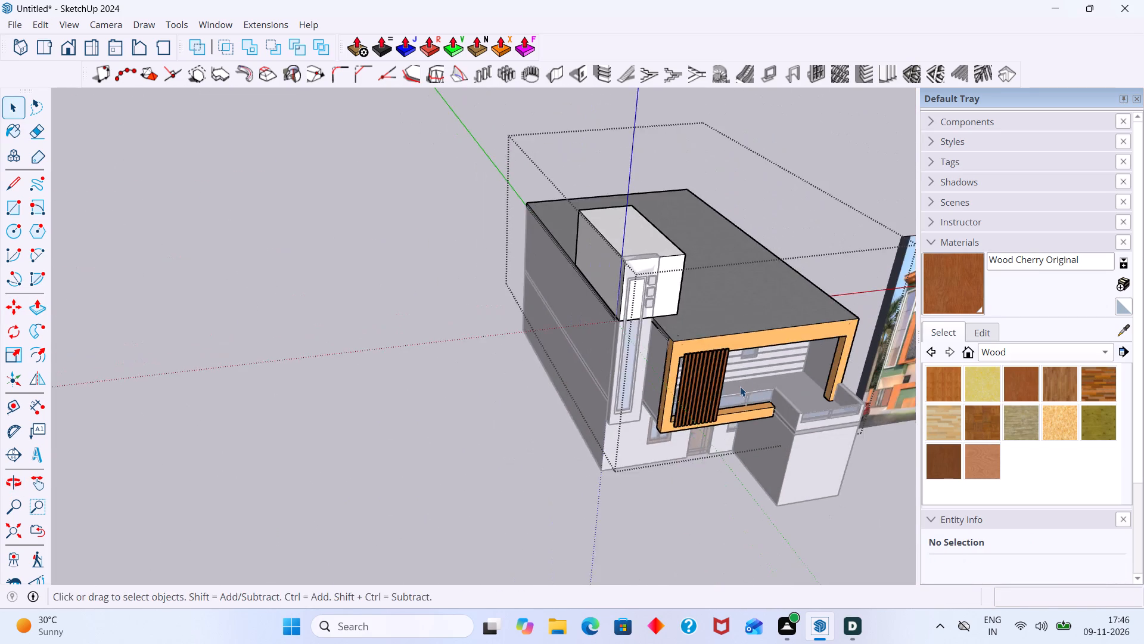
{"action": "middle_click_drag", "start_coordinate": [740, 386], "coordinate": [552, 313]}
{"action": "scroll", "coordinate": [788, 250], "scroll_direction": "up", "scroll_amount": 7}
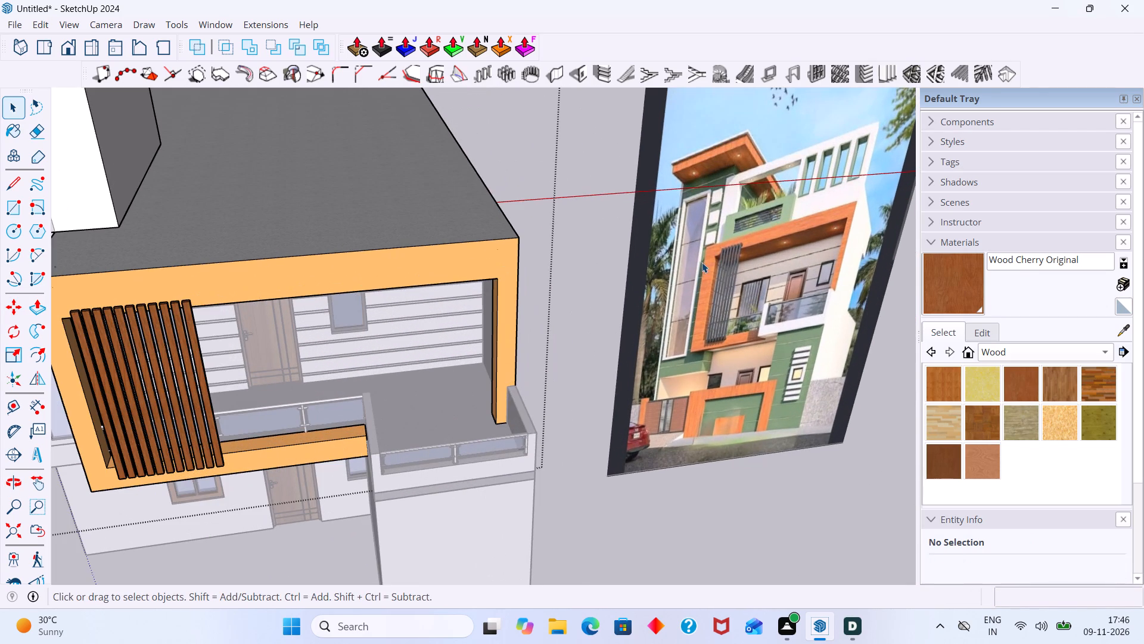
{"action": "scroll", "coordinate": [716, 318], "scroll_direction": "down", "scroll_amount": 2}
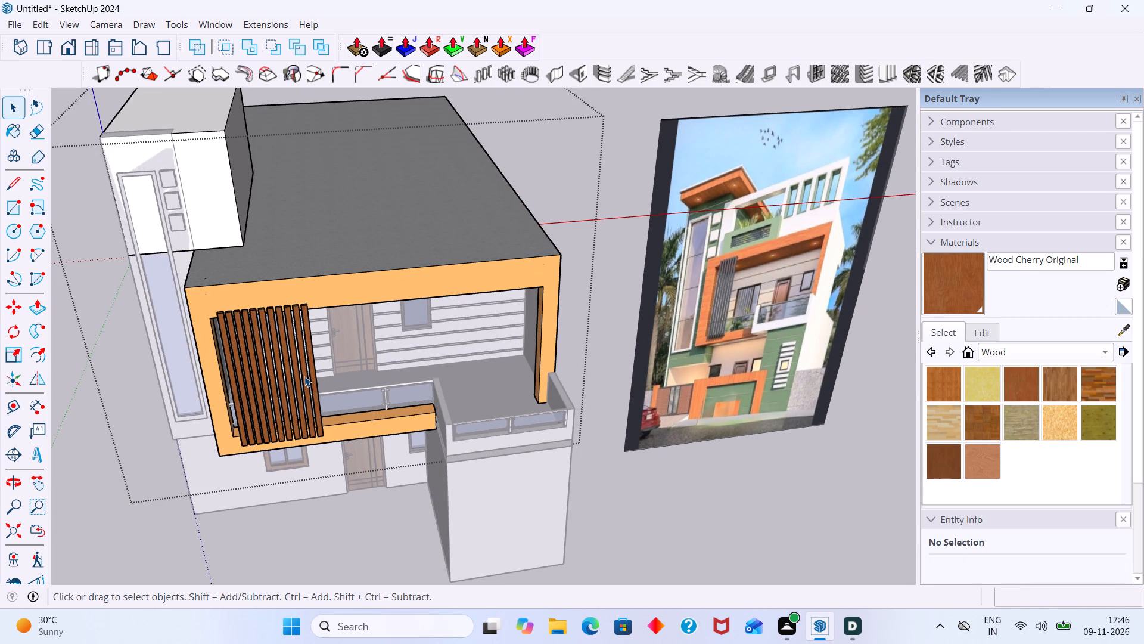
{"action": "scroll", "coordinate": [316, 386], "scroll_direction": "up", "scroll_amount": 3}
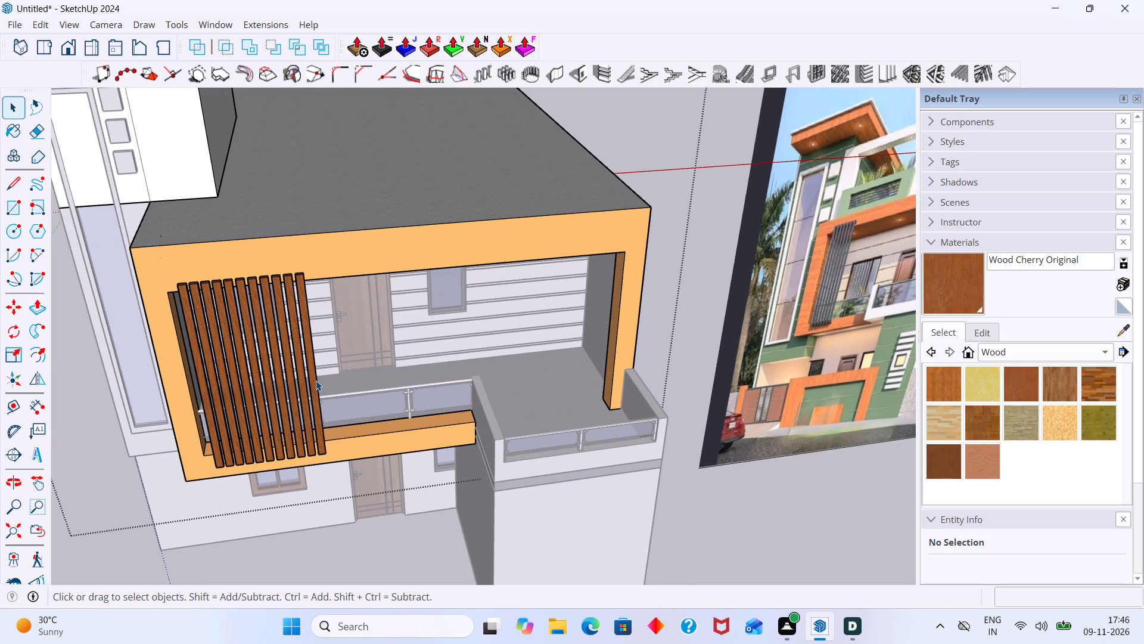
{"action": "left_click", "coordinate": [316, 380]}
{"action": "key", "text": "Delete"}
{"action": "left_click", "coordinate": [306, 389]}
{"action": "key", "text": "Delete"}
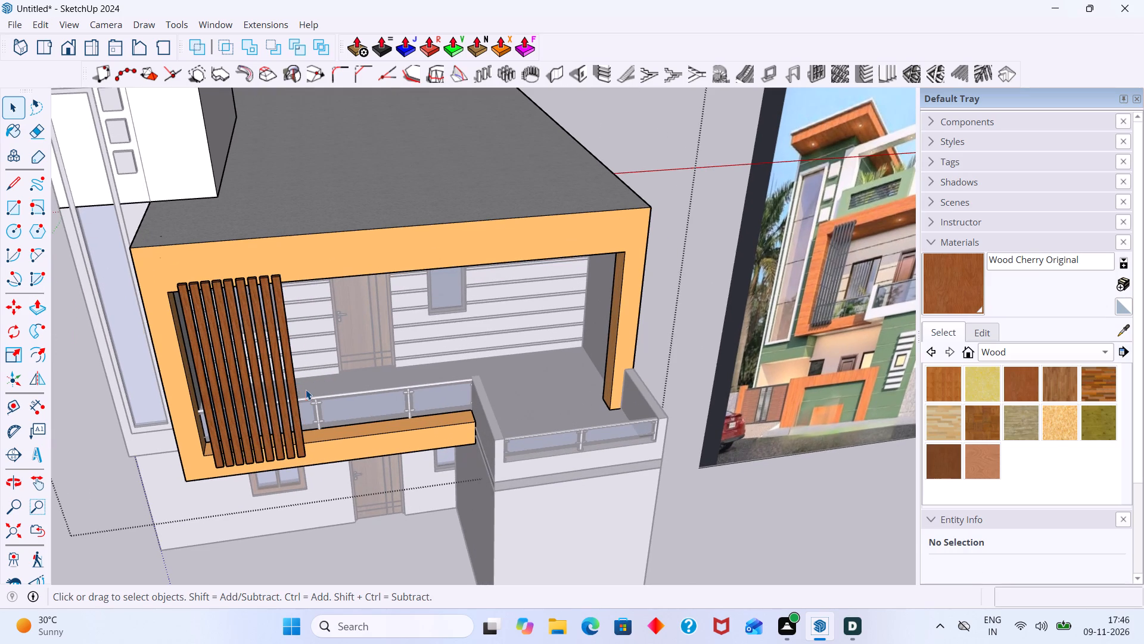
{"action": "left_click", "coordinate": [293, 392]}
{"action": "key", "text": "Delete"}
{"action": "left_click", "coordinate": [284, 395]}
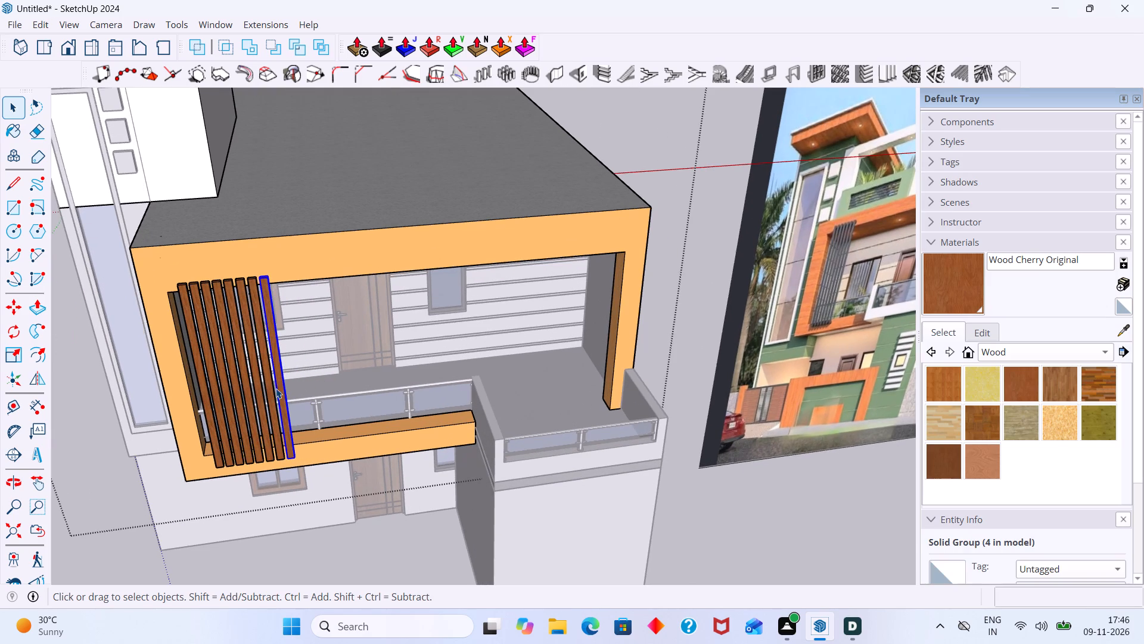
{"action": "key", "text": "Delete"}
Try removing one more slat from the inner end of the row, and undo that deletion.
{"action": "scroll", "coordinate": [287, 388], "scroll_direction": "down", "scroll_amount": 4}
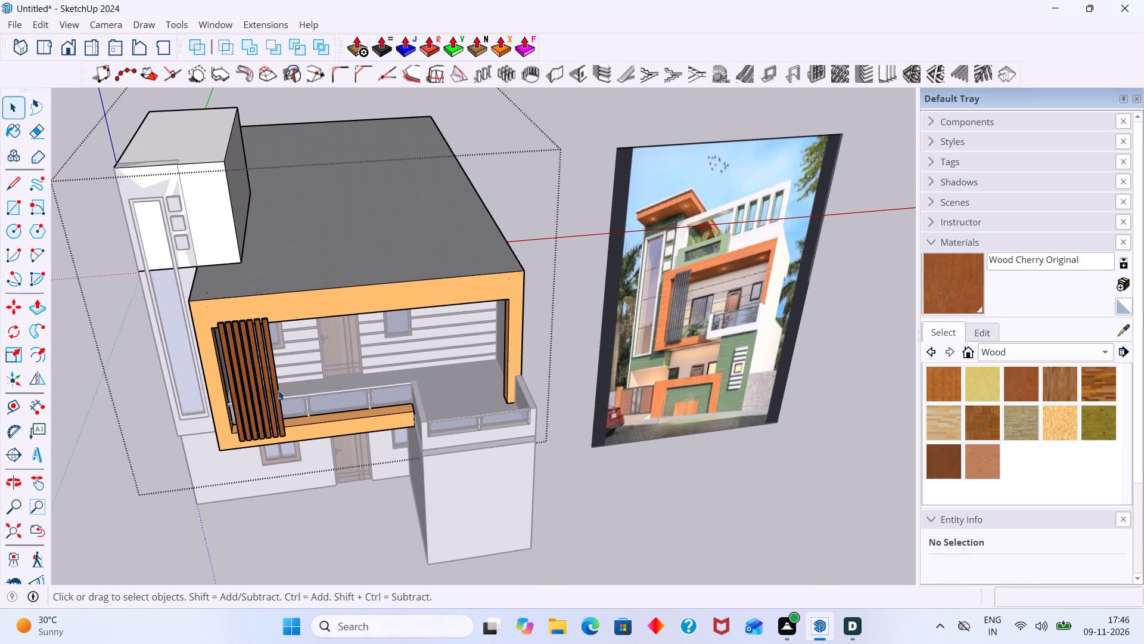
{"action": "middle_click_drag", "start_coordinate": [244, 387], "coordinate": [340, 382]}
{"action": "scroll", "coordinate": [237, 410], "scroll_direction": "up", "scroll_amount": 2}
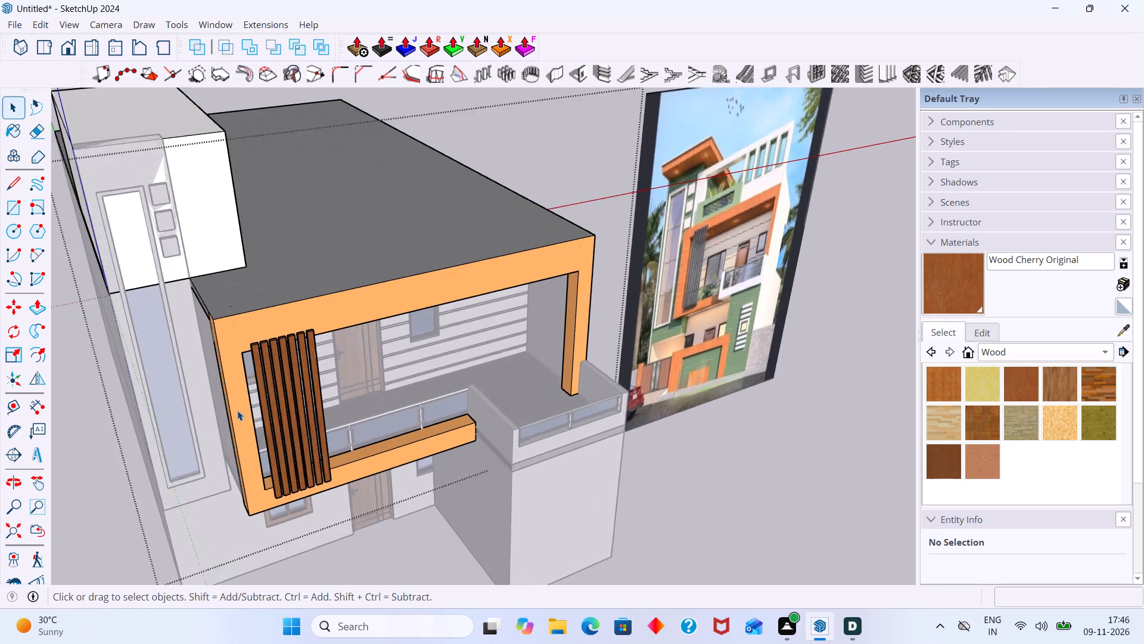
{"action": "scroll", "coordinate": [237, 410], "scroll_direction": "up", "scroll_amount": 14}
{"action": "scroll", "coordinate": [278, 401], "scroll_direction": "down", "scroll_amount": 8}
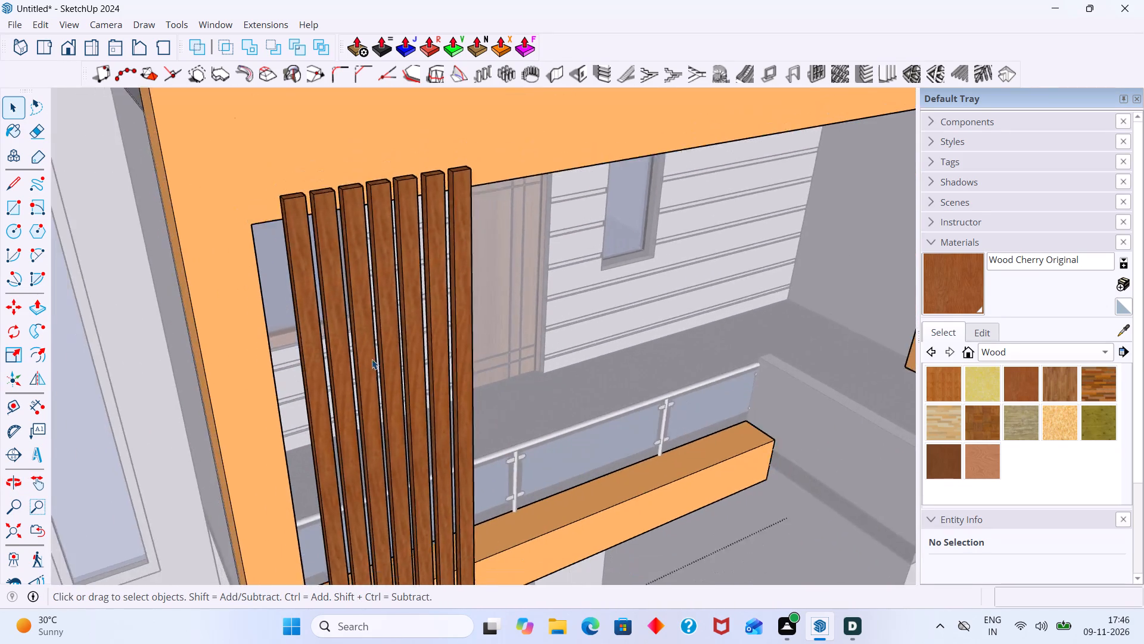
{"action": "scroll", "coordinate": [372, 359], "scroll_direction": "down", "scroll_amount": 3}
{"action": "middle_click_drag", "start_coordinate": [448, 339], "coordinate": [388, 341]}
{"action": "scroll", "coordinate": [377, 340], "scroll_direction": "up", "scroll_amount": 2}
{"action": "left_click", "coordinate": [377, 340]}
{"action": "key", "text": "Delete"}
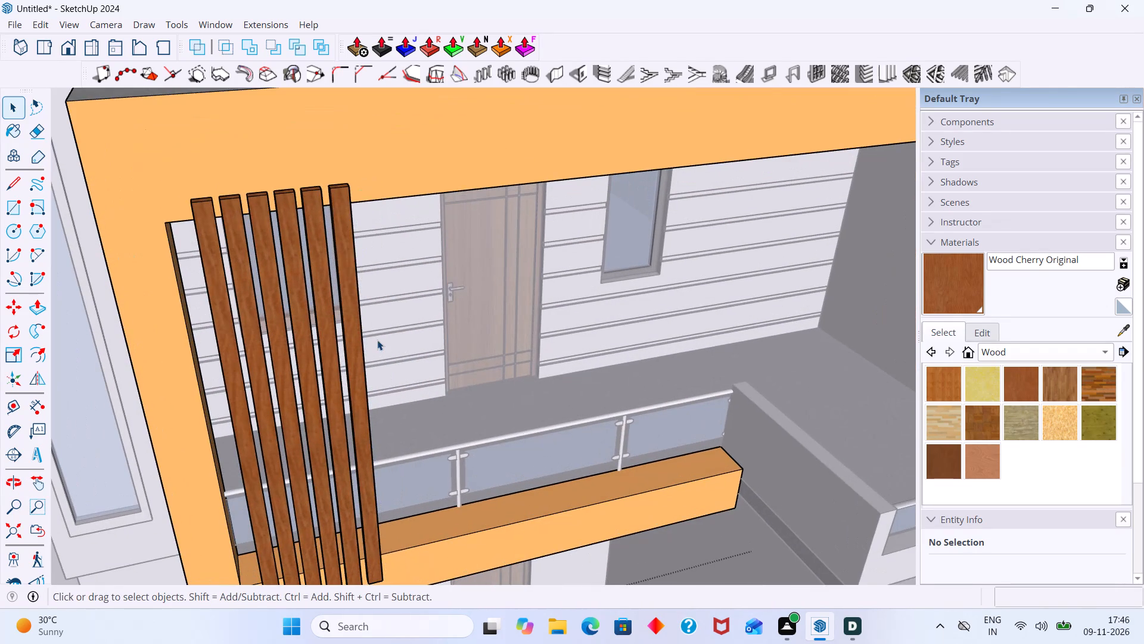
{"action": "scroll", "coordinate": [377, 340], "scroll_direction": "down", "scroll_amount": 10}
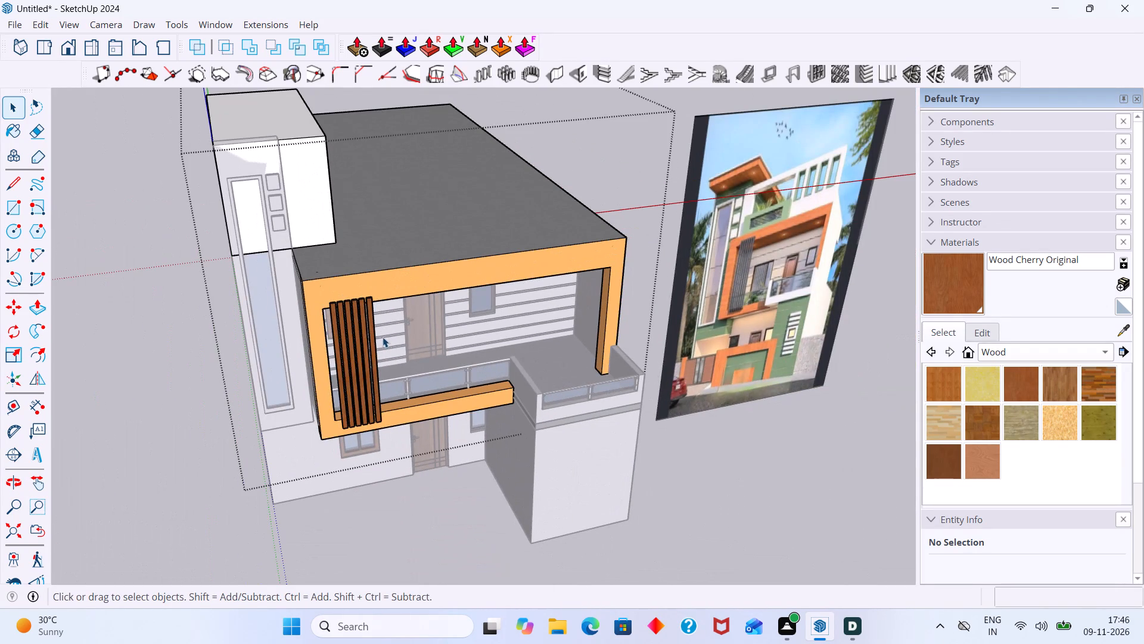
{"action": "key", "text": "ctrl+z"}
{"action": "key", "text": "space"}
Leave the open group that contains the orange frame and its slats.
{"action": "middle_click_drag", "start_coordinate": [390, 354], "coordinate": [374, 354]}
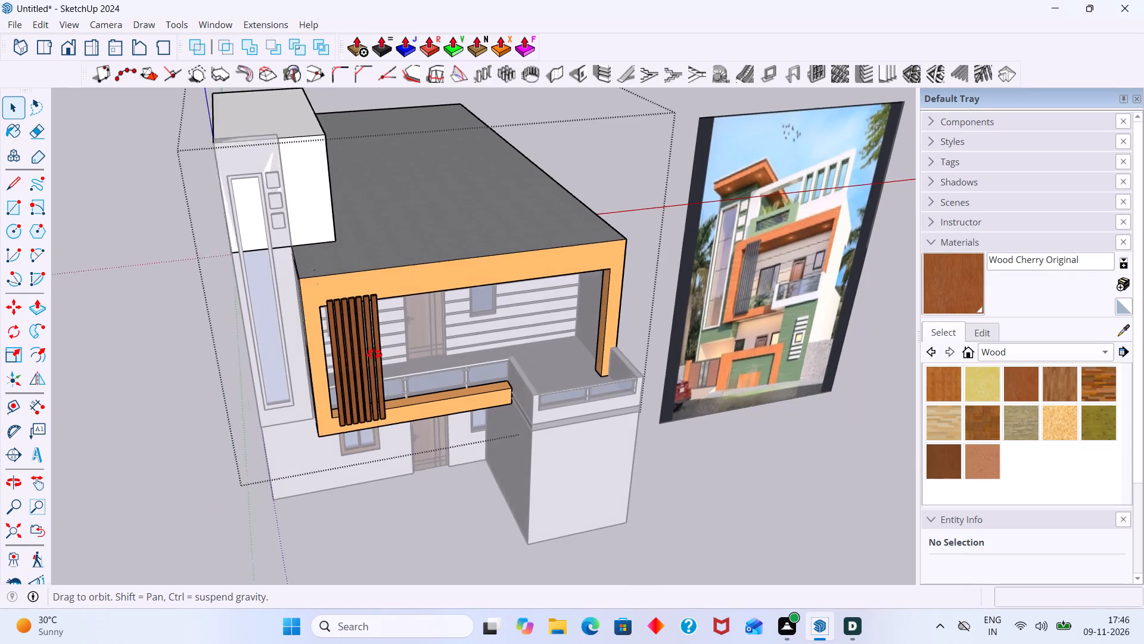
{"action": "middle_click_drag", "start_coordinate": [374, 354], "coordinate": [360, 354]}
{"action": "scroll", "coordinate": [365, 360], "scroll_direction": "down", "scroll_amount": 3}
{"action": "left_click", "coordinate": [365, 450]}
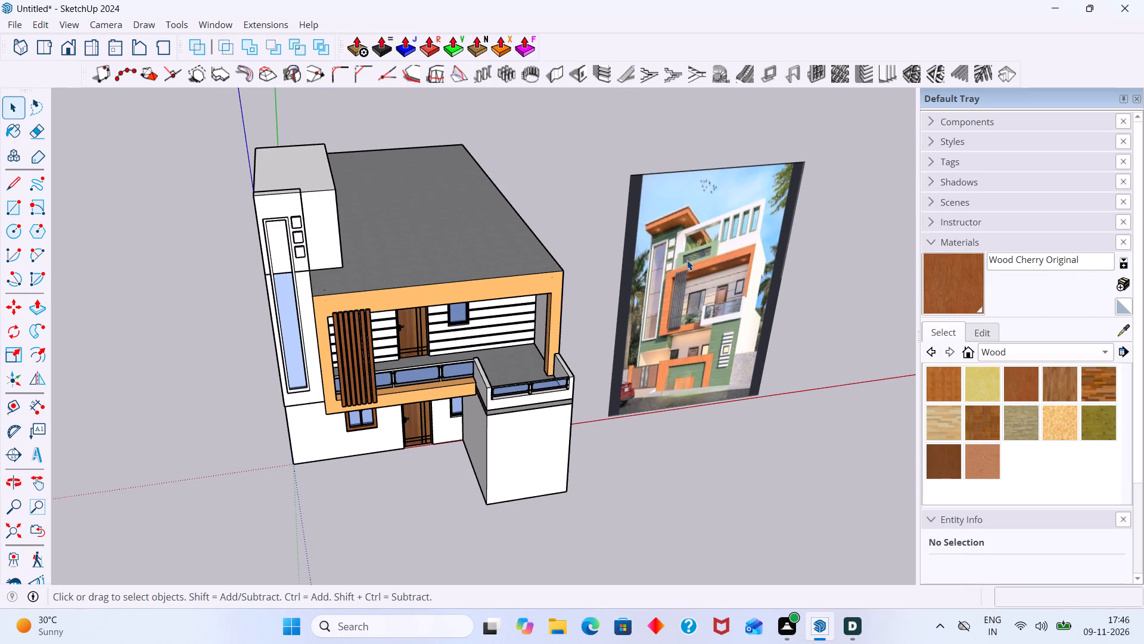
Compare the model's front with the reference image, examining the ground-floor green wall with its white bands and small window.
{"action": "scroll", "coordinate": [691, 318], "scroll_direction": "up", "scroll_amount": 10}
{"action": "scroll", "coordinate": [664, 310], "scroll_direction": "down", "scroll_amount": 9}
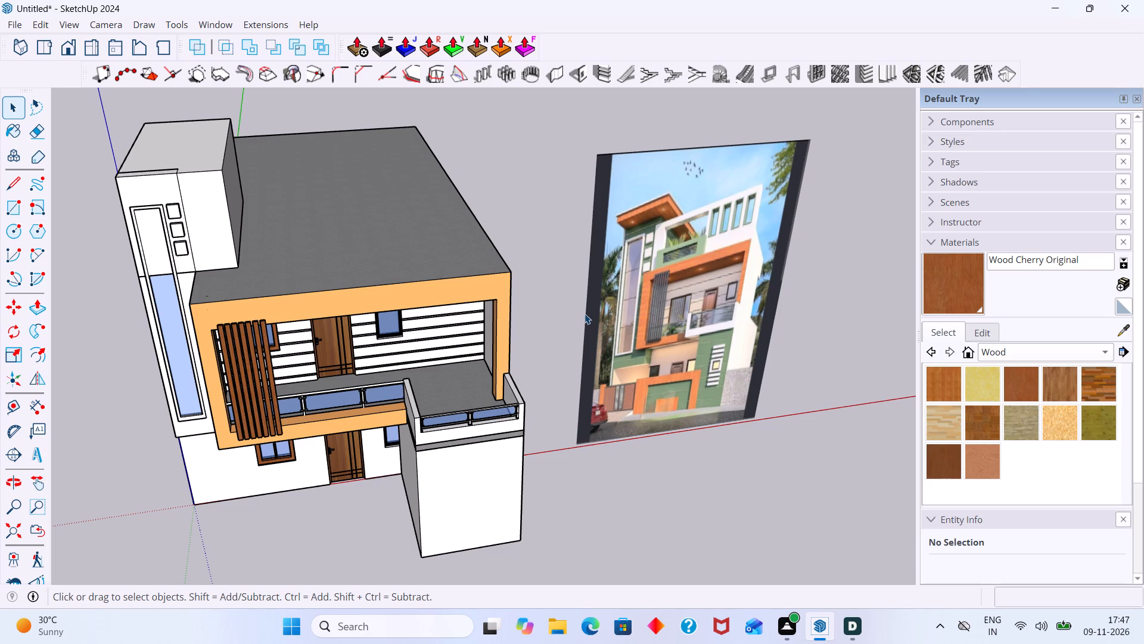
{"action": "scroll", "coordinate": [581, 314], "scroll_direction": "down", "scroll_amount": 1}
{"action": "middle_click_drag", "start_coordinate": [579, 314], "coordinate": [387, 197]}
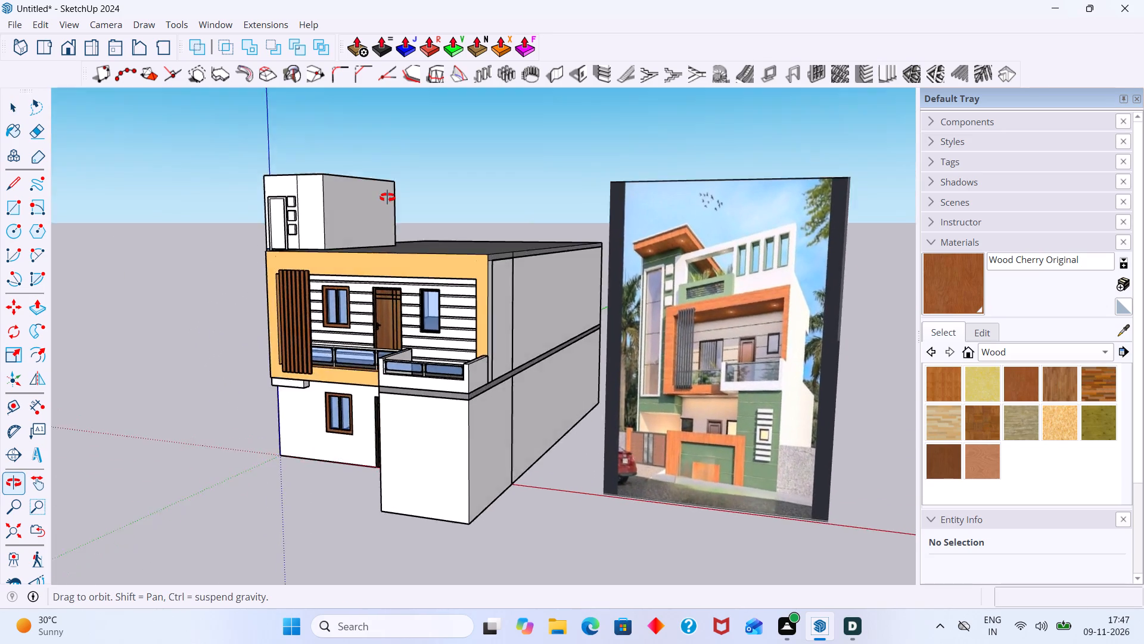
{"action": "middle_click_drag", "start_coordinate": [387, 197], "coordinate": [357, 206]}
{"action": "scroll", "coordinate": [356, 312], "scroll_direction": "up", "scroll_amount": 1}
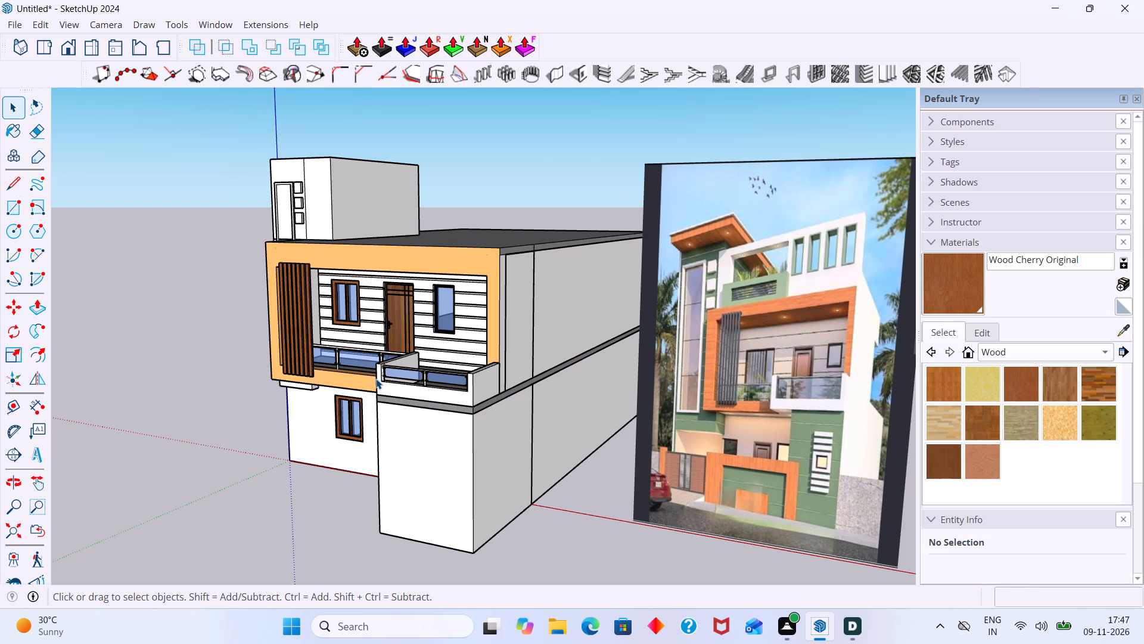
{"action": "scroll", "coordinate": [382, 394], "scroll_direction": "down", "scroll_amount": 3}
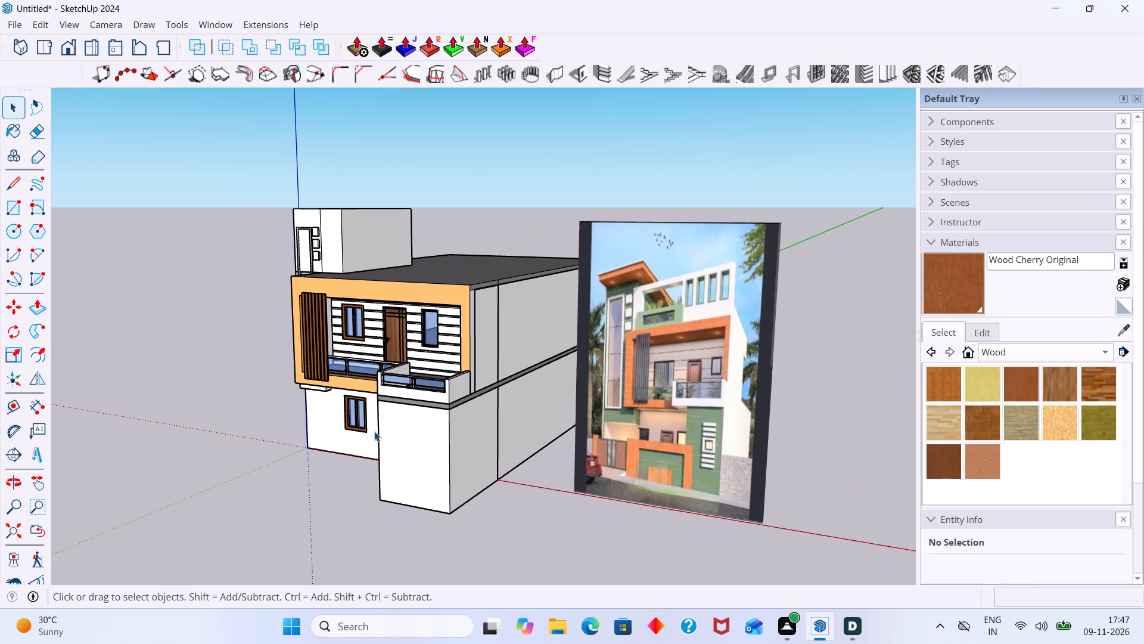
{"action": "middle_click_drag", "start_coordinate": [400, 419], "coordinate": [384, 339], "text": "shift"}
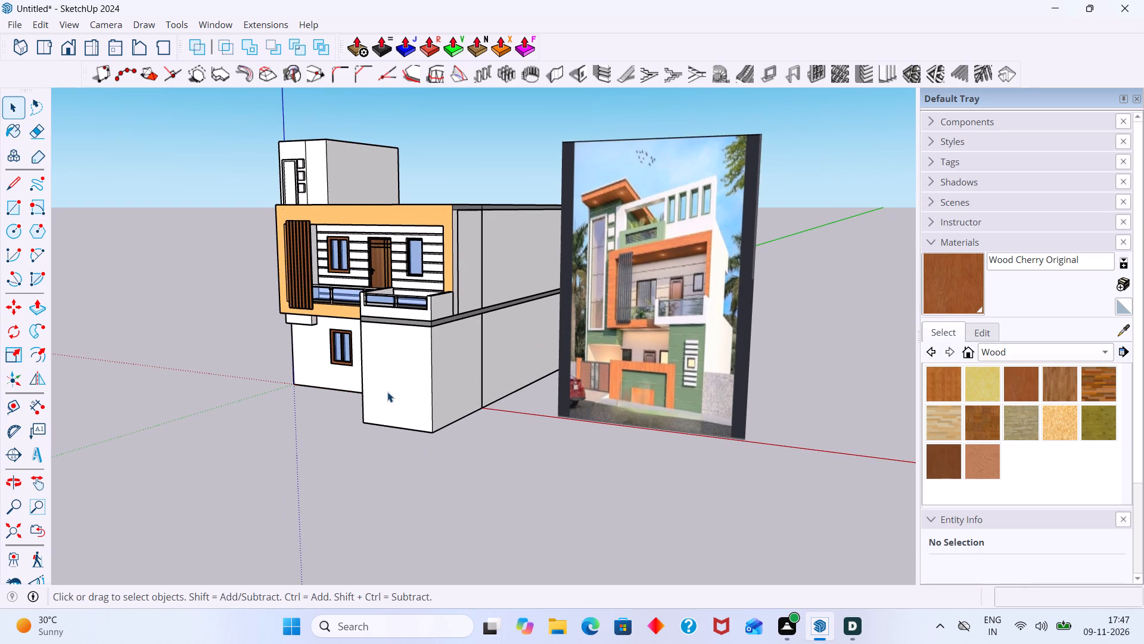
{"action": "middle_click_drag", "start_coordinate": [386, 388], "coordinate": [424, 411]}
{"action": "scroll", "coordinate": [416, 401], "scroll_direction": "up", "scroll_amount": 1}
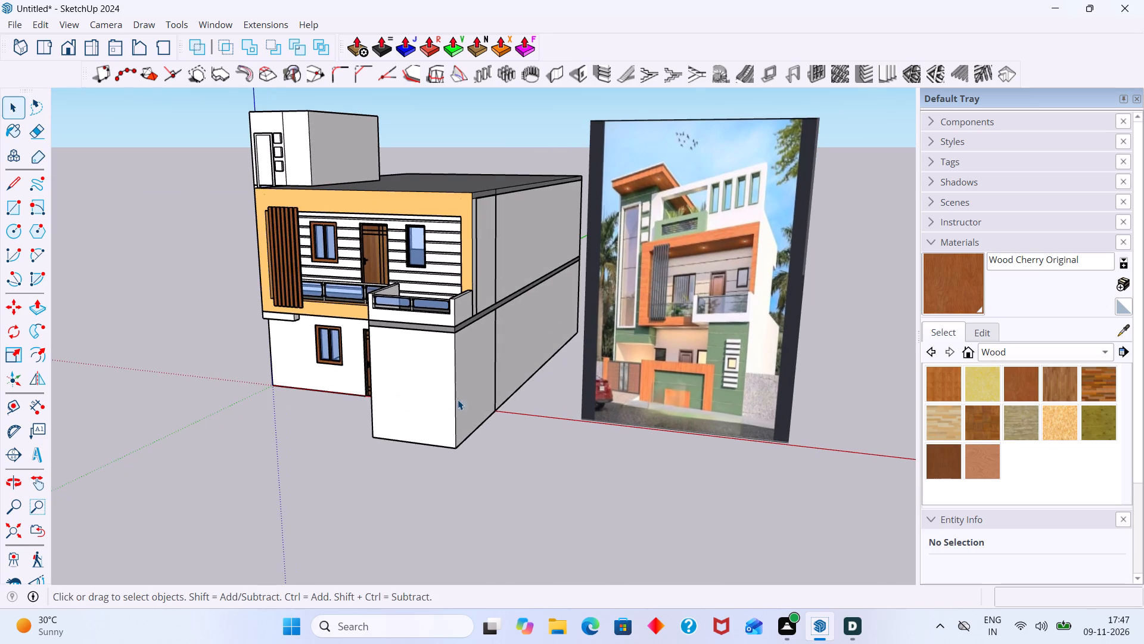
{"action": "scroll", "coordinate": [757, 391], "scroll_direction": "up", "scroll_amount": 8}
{"action": "scroll", "coordinate": [757, 349], "scroll_direction": "down", "scroll_amount": 1}
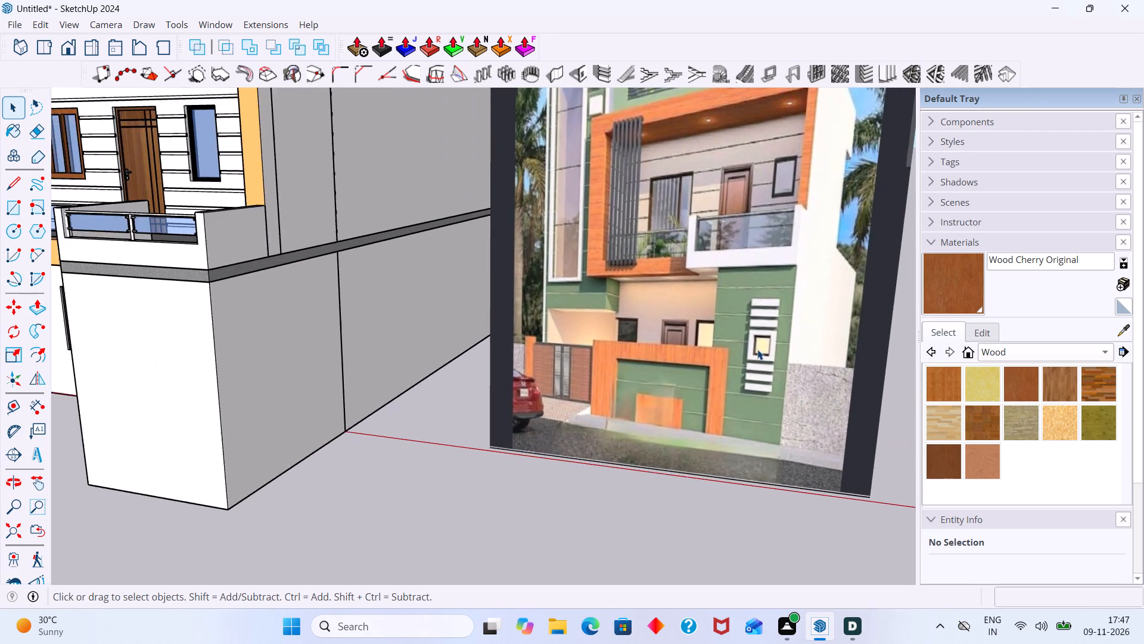
{"action": "scroll", "coordinate": [757, 349], "scroll_direction": "down", "scroll_amount": 4}
{"action": "scroll", "coordinate": [753, 346], "scroll_direction": "up", "scroll_amount": 9}
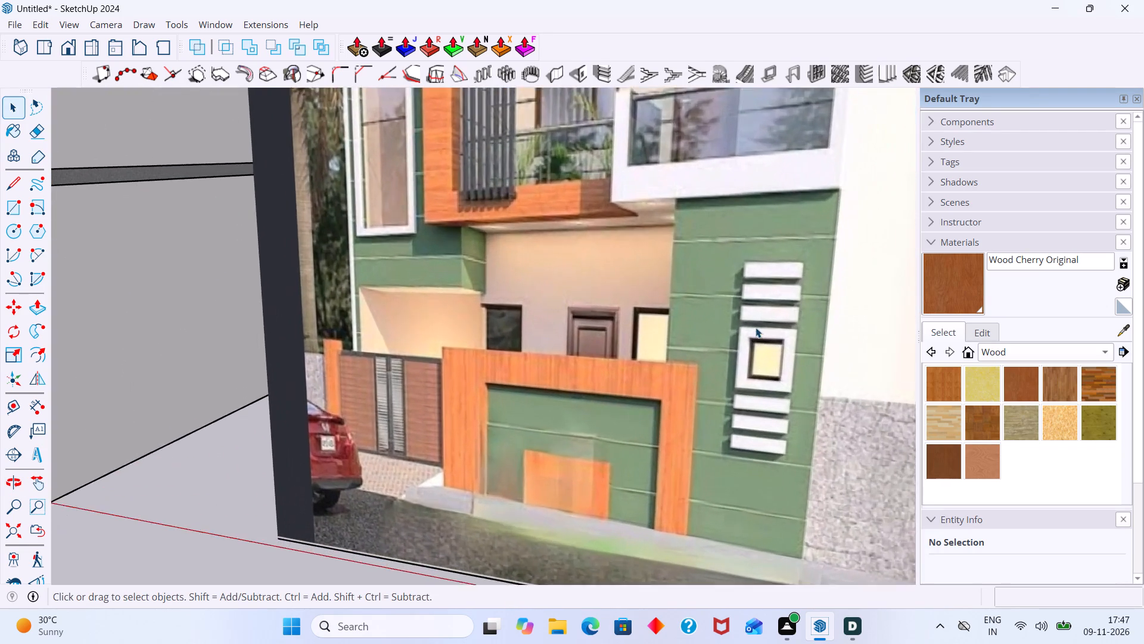
{"action": "scroll", "coordinate": [756, 327], "scroll_direction": "up", "scroll_amount": 3}
{"action": "scroll", "coordinate": [766, 326], "scroll_direction": "down", "scroll_amount": 19}
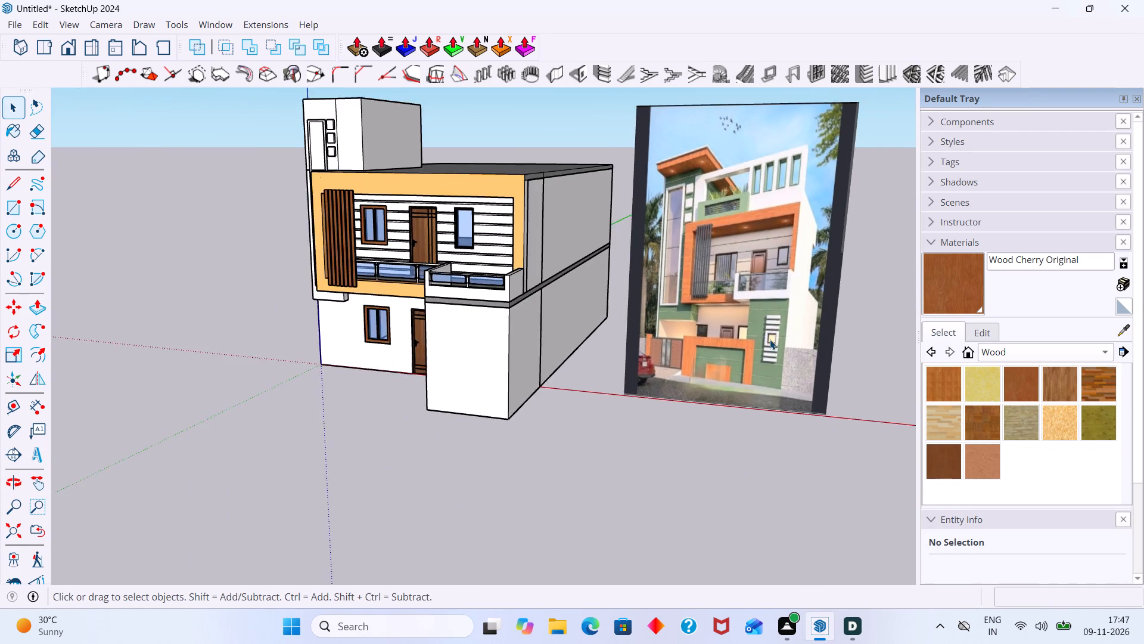
{"action": "middle_click_drag", "start_coordinate": [773, 339], "coordinate": [805, 342]}
{"action": "scroll", "coordinate": [755, 318], "scroll_direction": "up", "scroll_amount": 4}
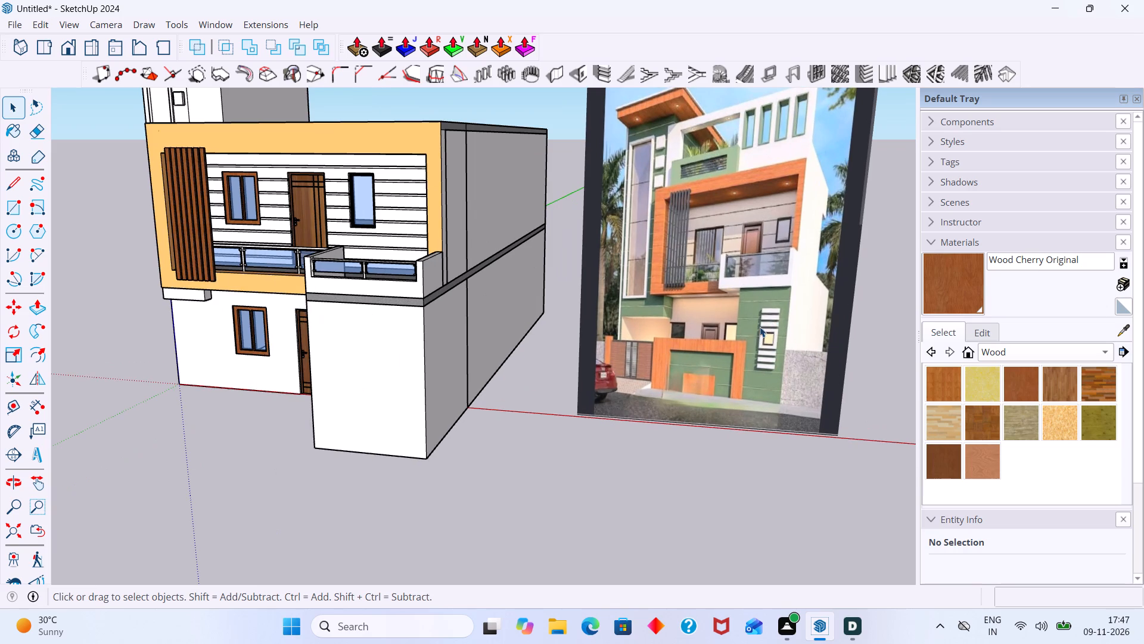
{"action": "scroll", "coordinate": [390, 370], "scroll_direction": "down", "scroll_amount": 3}
{"action": "scroll", "coordinate": [390, 372], "scroll_direction": "up", "scroll_amount": 2}
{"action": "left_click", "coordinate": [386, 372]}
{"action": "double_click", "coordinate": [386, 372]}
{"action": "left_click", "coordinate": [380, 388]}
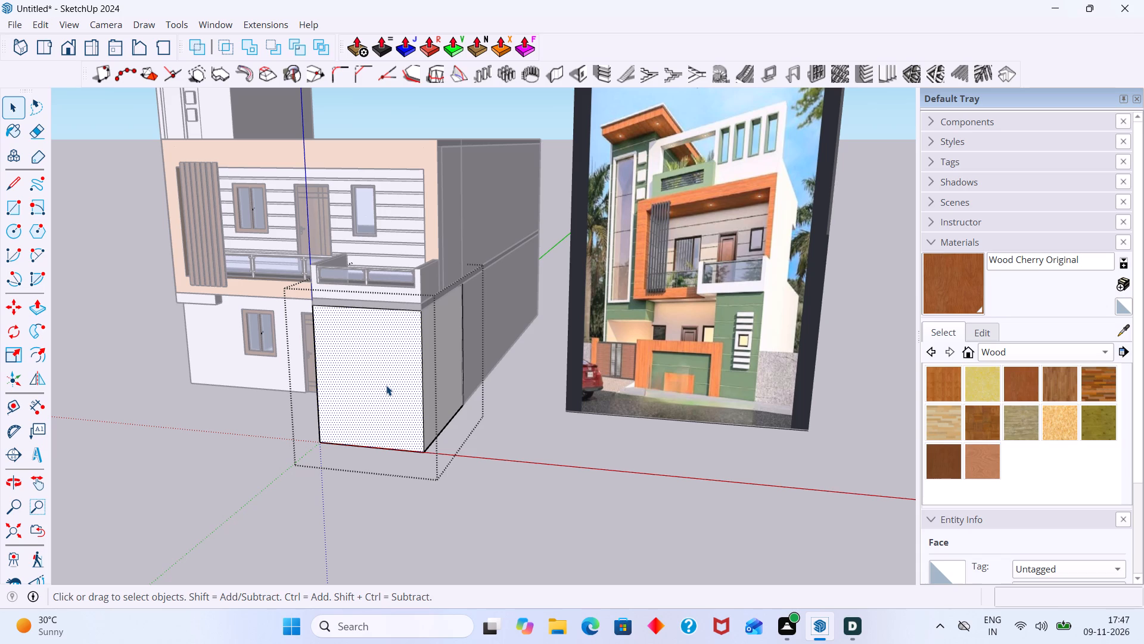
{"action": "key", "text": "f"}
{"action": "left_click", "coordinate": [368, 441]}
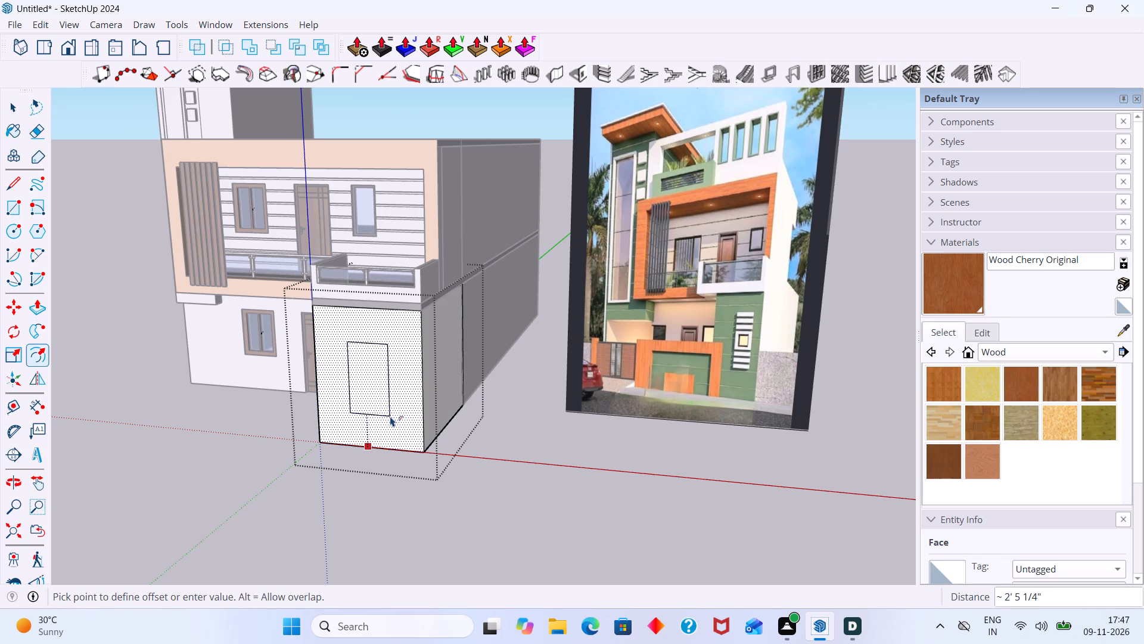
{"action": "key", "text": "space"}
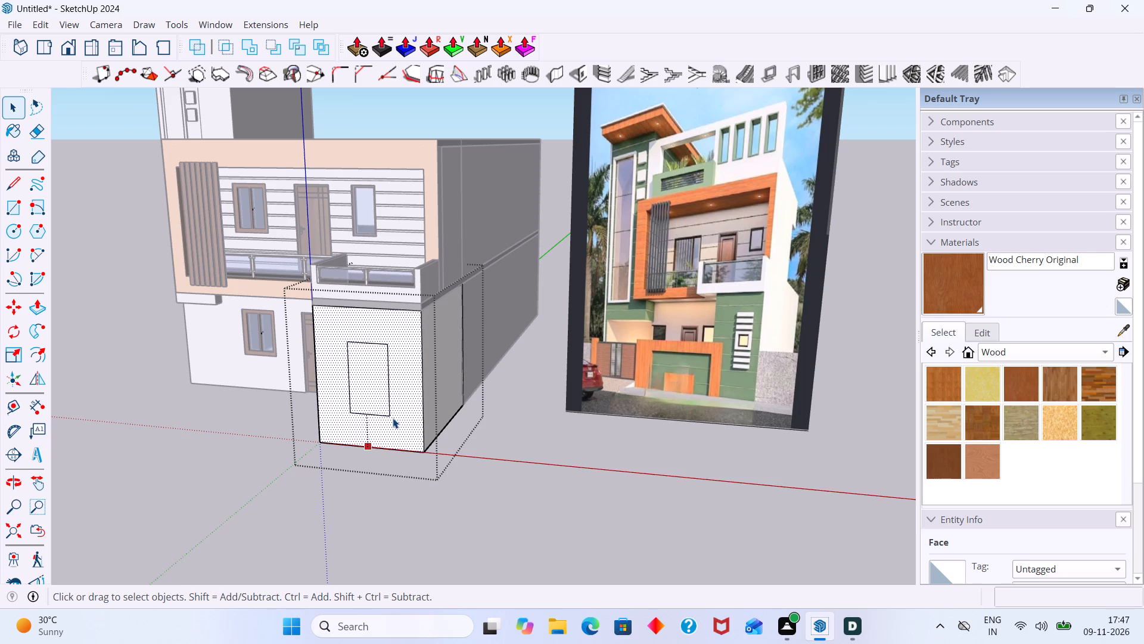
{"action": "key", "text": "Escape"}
Inside the projecting ground-floor wall group, add vertical guides about 1' 4" in from the front face's outer side edge and 3' beyond that.
{"action": "left_click", "coordinate": [393, 414]}
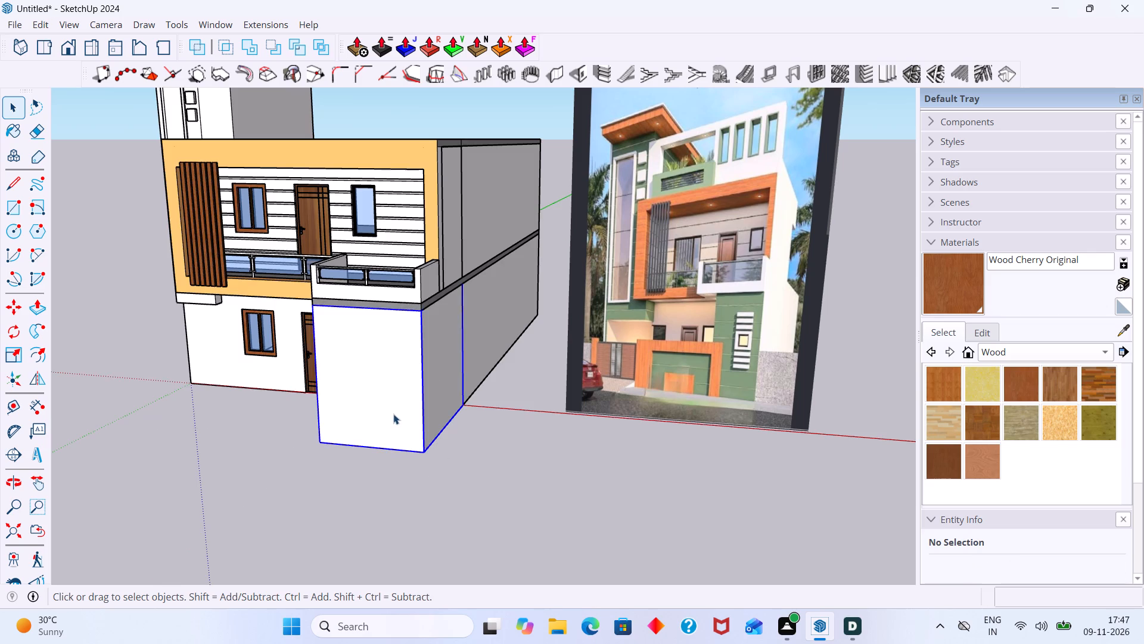
{"action": "triple_click", "coordinate": [393, 414]}
{"action": "scroll", "coordinate": [393, 413], "scroll_direction": "up", "scroll_amount": 1}
{"action": "double_click", "coordinate": [391, 413]}
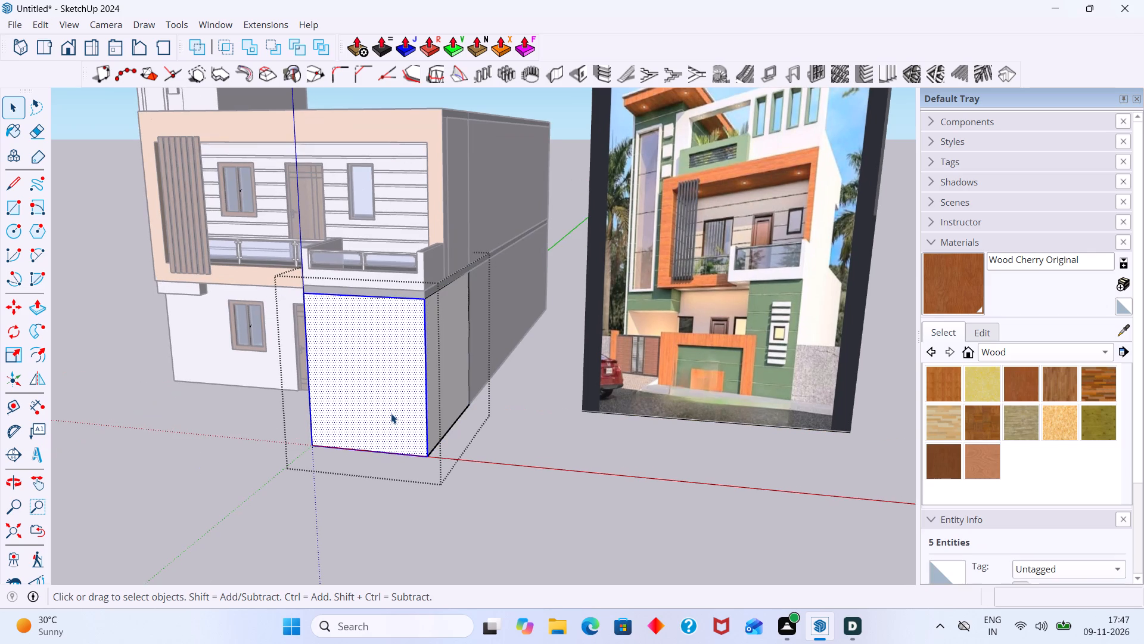
{"action": "key", "text": "t"}
{"action": "left_click", "coordinate": [426, 411]}
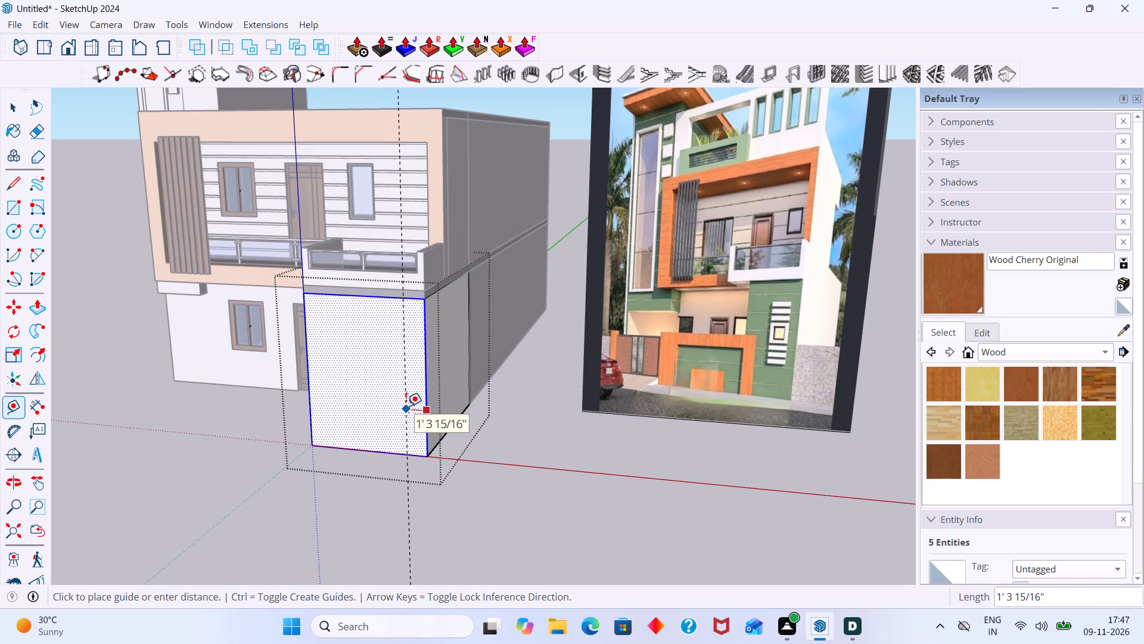
{"action": "left_click", "coordinate": [406, 406]}
{"action": "left_click", "coordinate": [403, 405]}
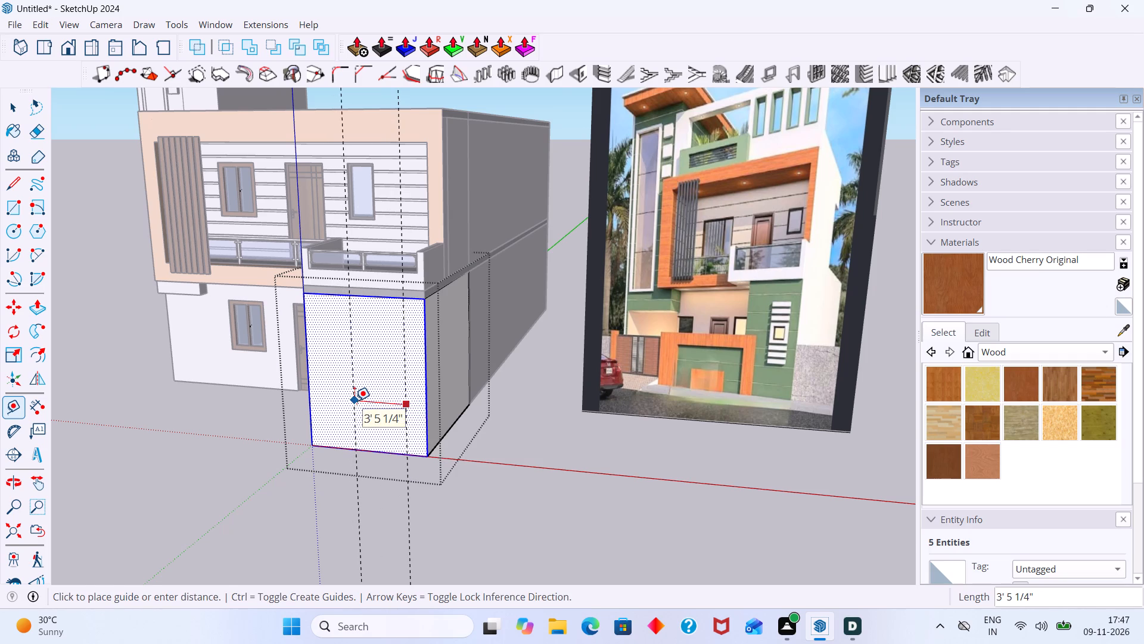
{"action": "key", "text": "3"}
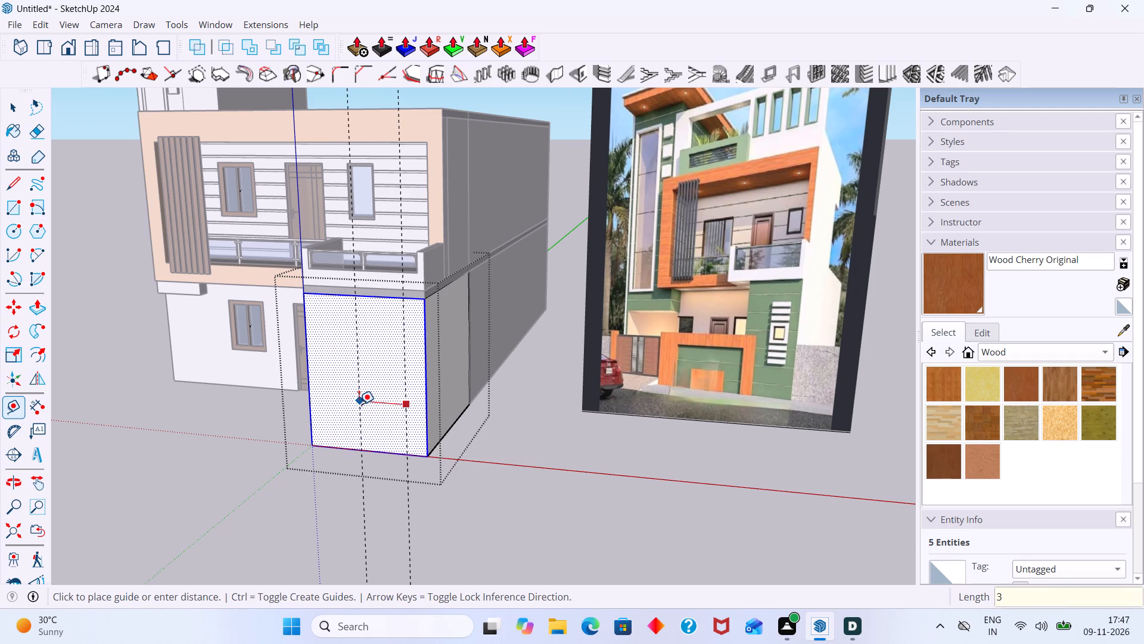
{"action": "key", "text": "apostrophe"}
{"action": "key", "text": "Return"}
Add a horizontal guide 3' above the bottom edge of the projecting wall's front face.
{"action": "left_click", "coordinate": [384, 453]}
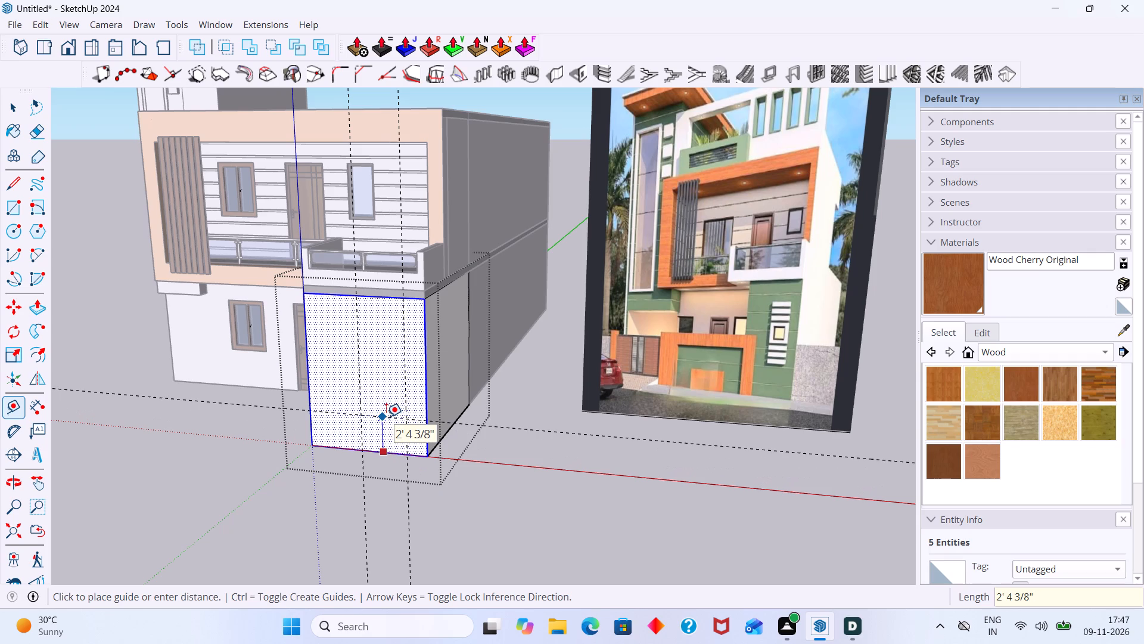
{"action": "type", "text": "3'"}
{"action": "key", "text": "Return"}
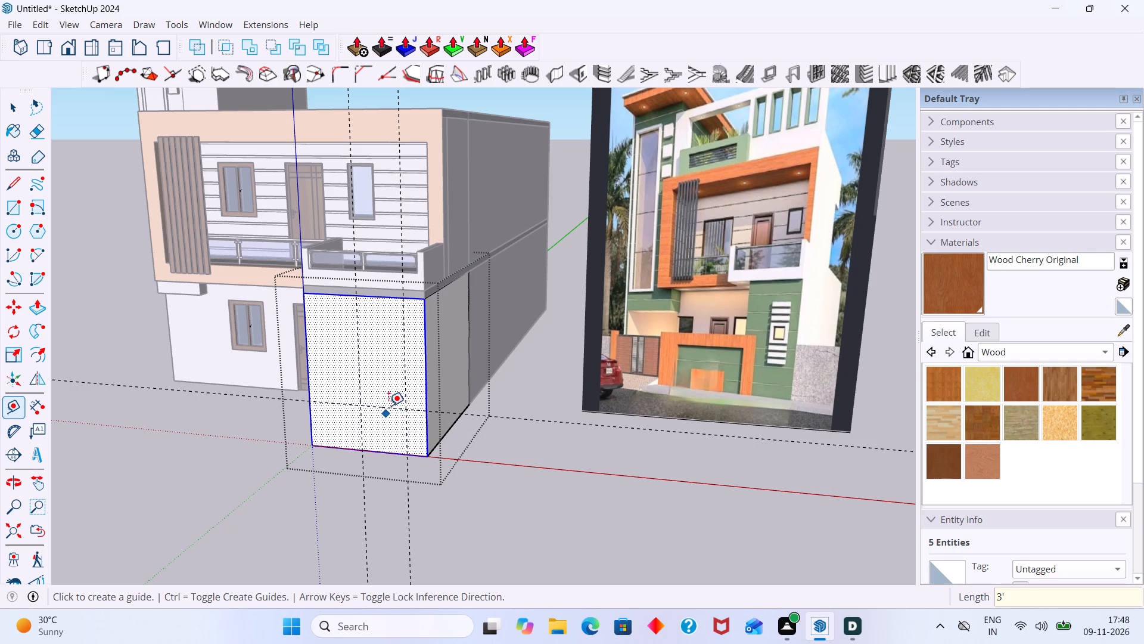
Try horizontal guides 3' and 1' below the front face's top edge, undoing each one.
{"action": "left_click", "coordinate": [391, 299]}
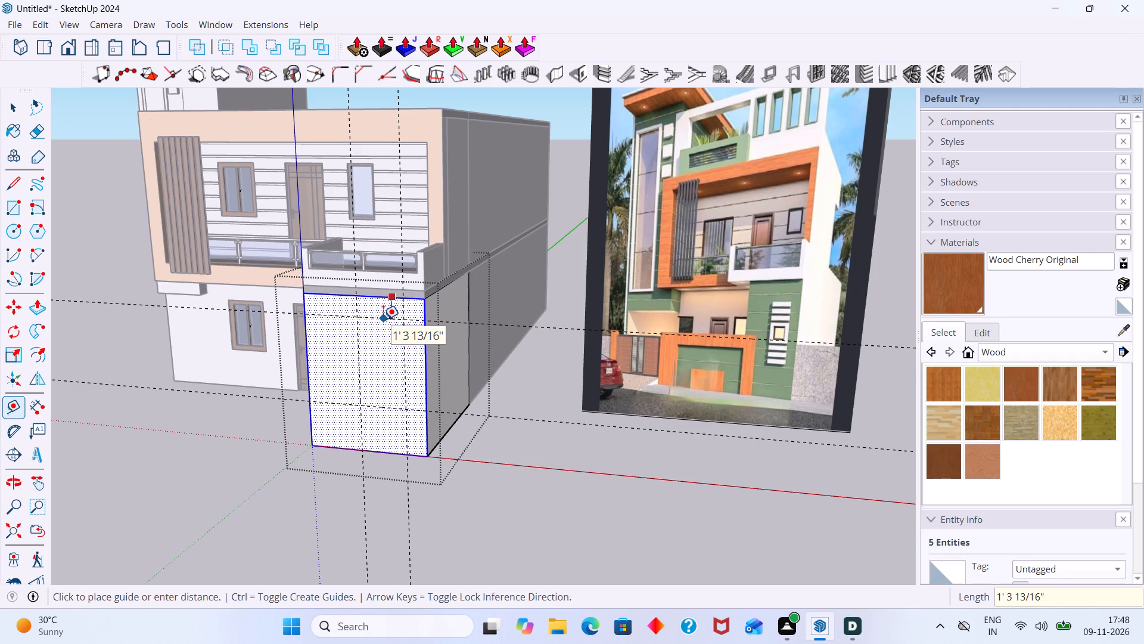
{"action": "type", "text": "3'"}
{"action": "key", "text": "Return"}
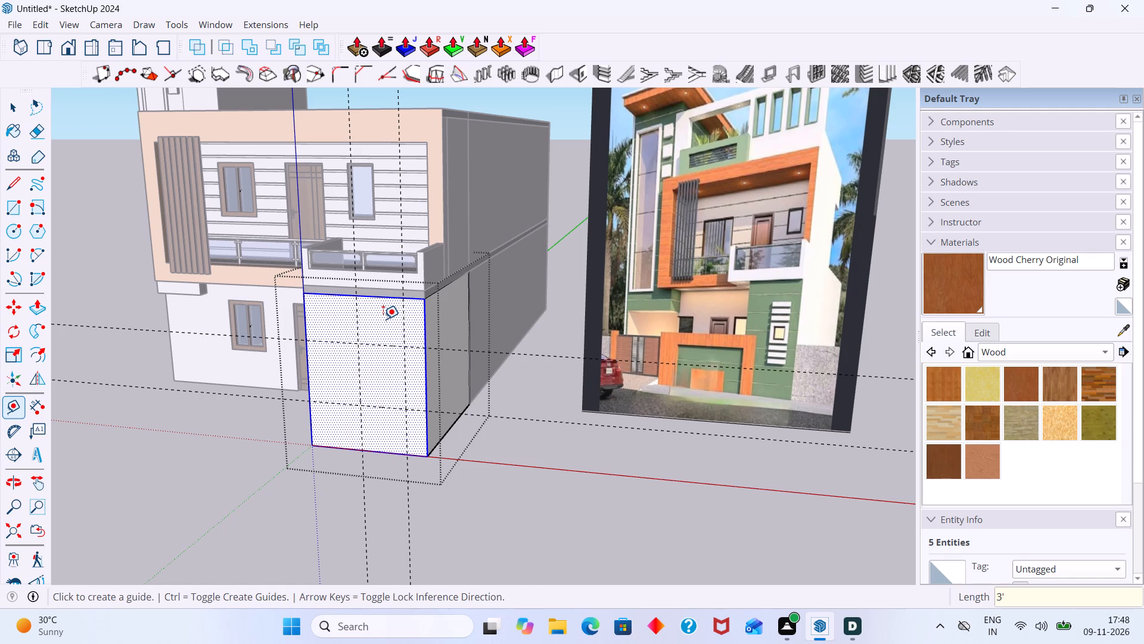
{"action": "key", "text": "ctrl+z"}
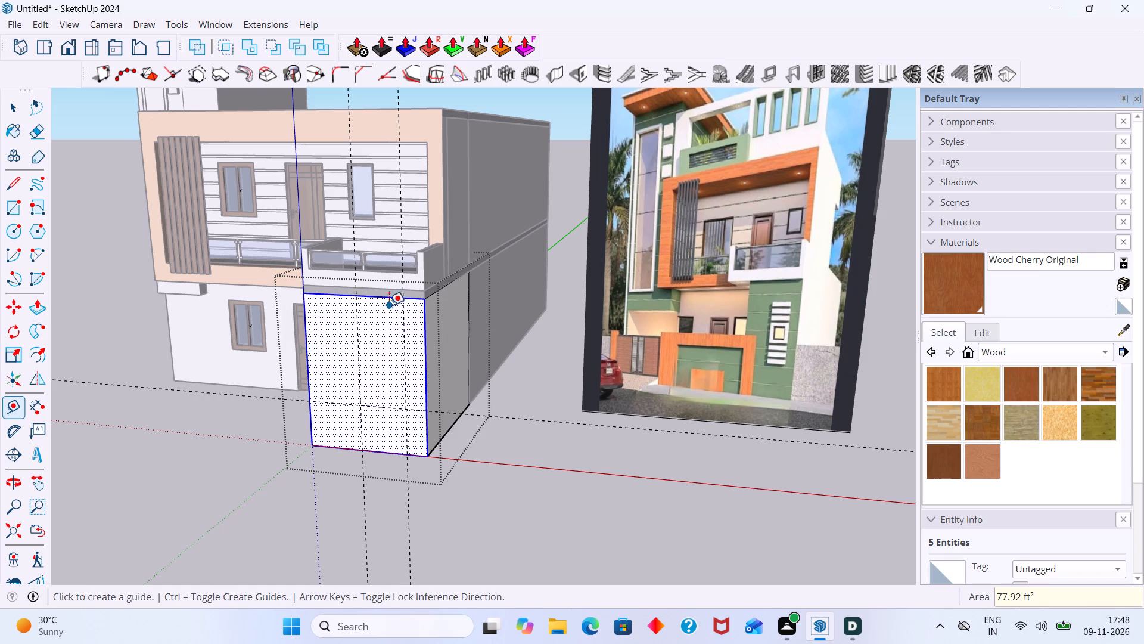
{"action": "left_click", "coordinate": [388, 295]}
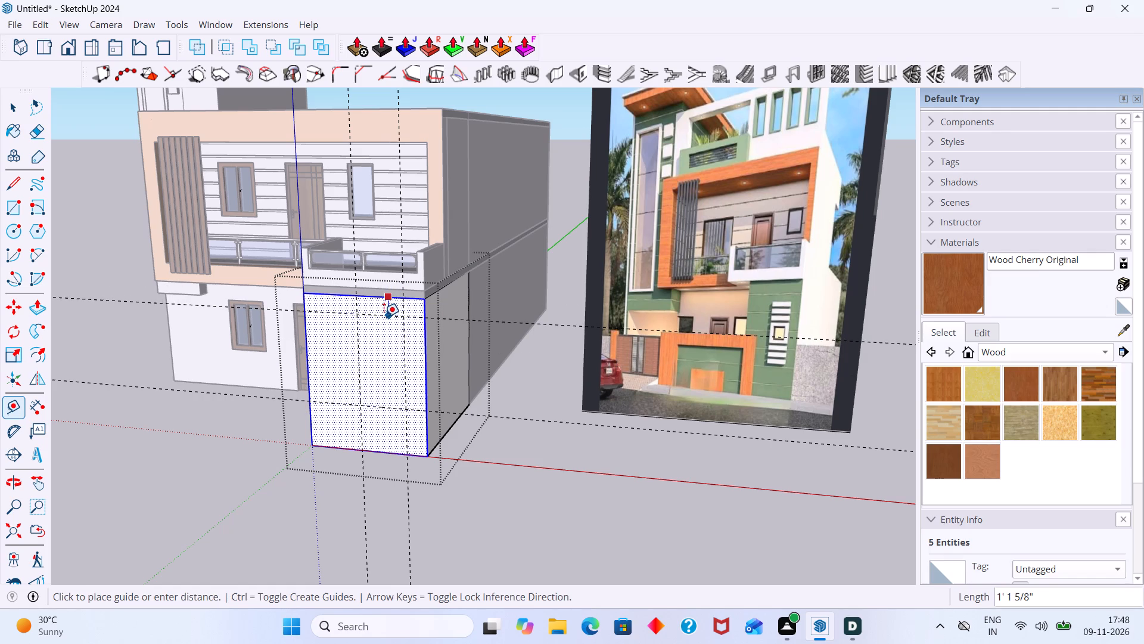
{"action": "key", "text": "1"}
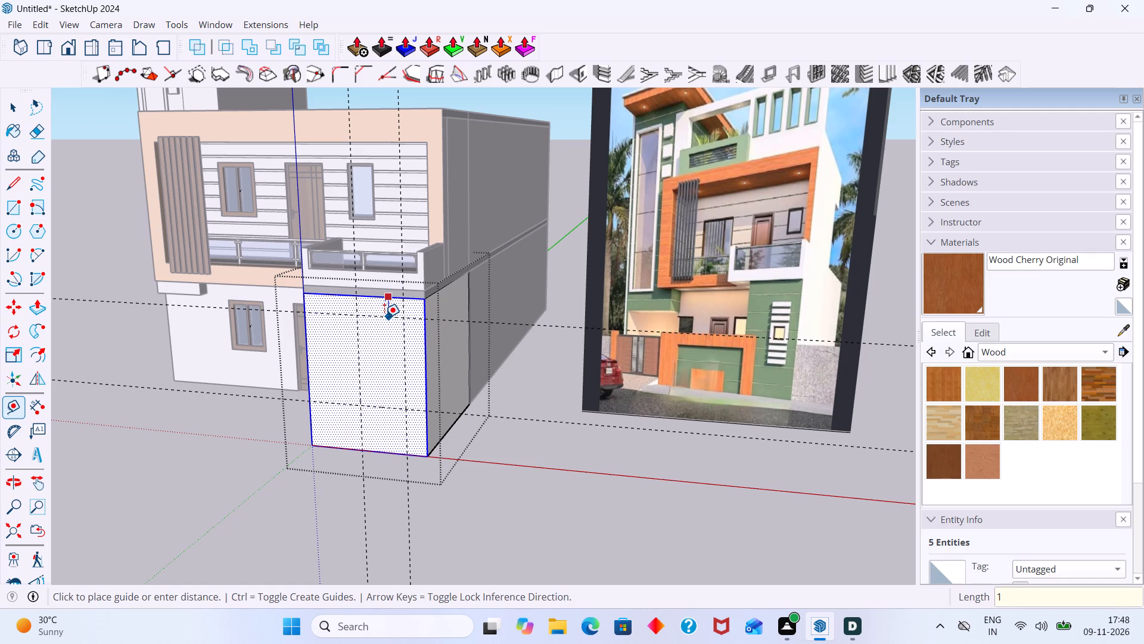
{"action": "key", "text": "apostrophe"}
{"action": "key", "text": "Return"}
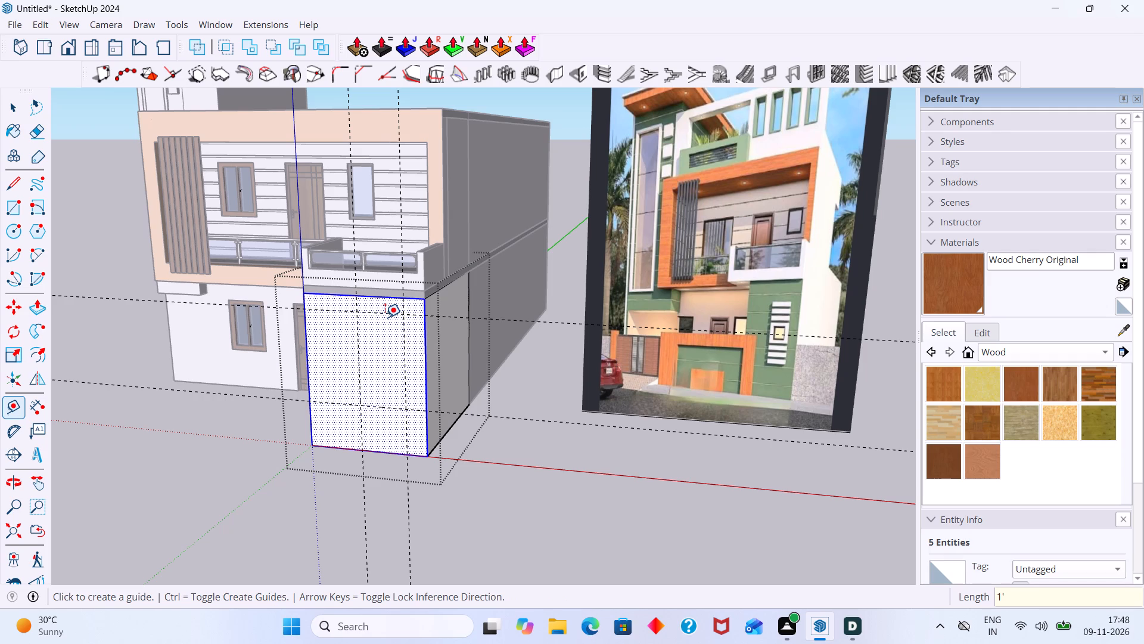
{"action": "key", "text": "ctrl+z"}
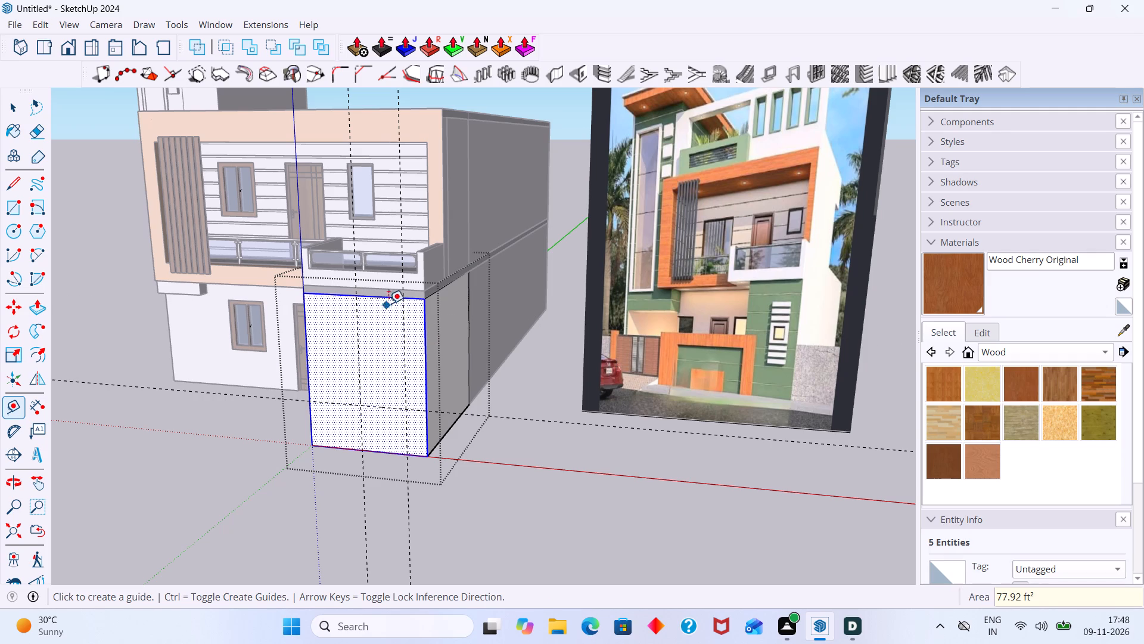
Add a horizontal guide 2' below the top edge of the projecting wall's front face.
{"action": "left_click", "coordinate": [389, 296]}
{"action": "key", "text": "2"}
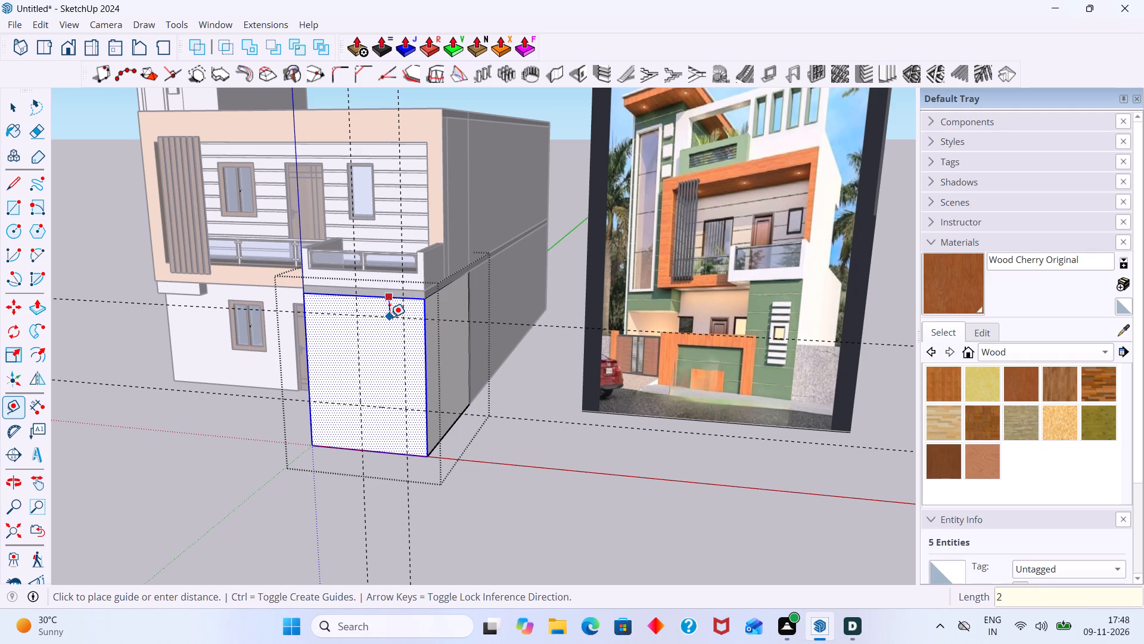
{"action": "key", "text": "apostrophe"}
{"action": "key", "text": "Return"}
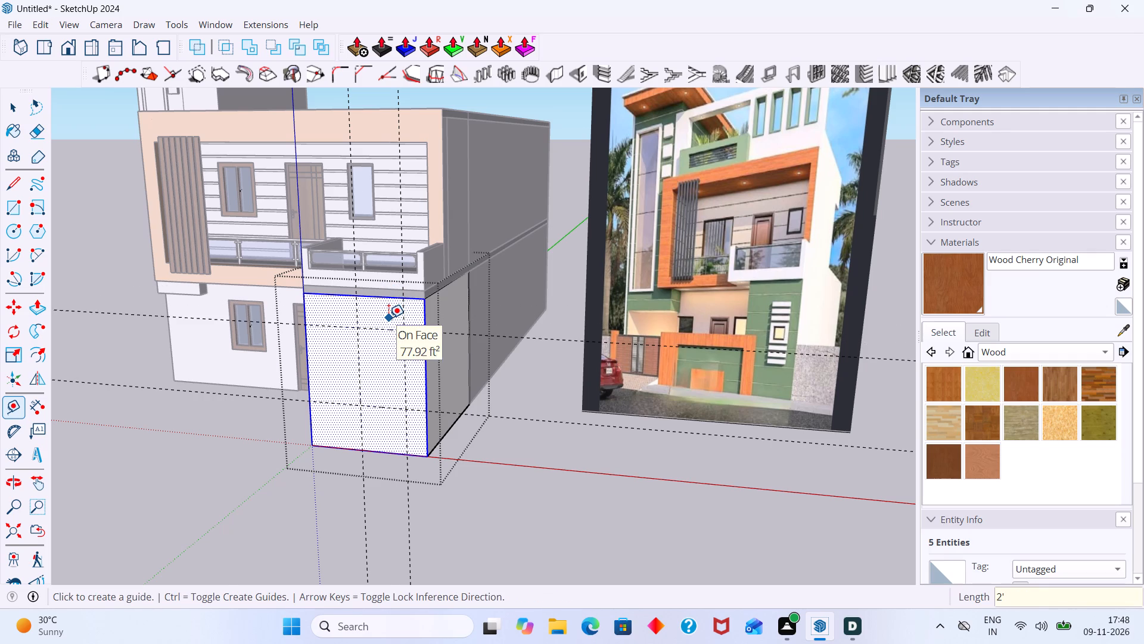
Move the lower horizontal guide down 1' on the front face and leave the wall group.
{"action": "key", "text": "space"}
{"action": "left_click", "coordinate": [379, 407]}
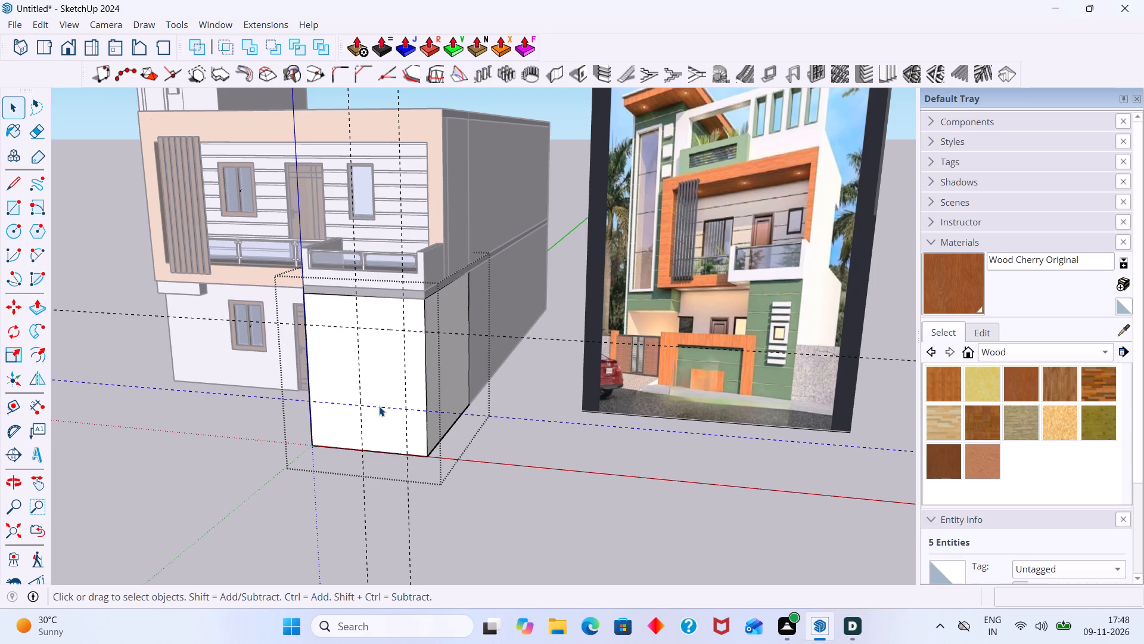
{"action": "key", "text": "m"}
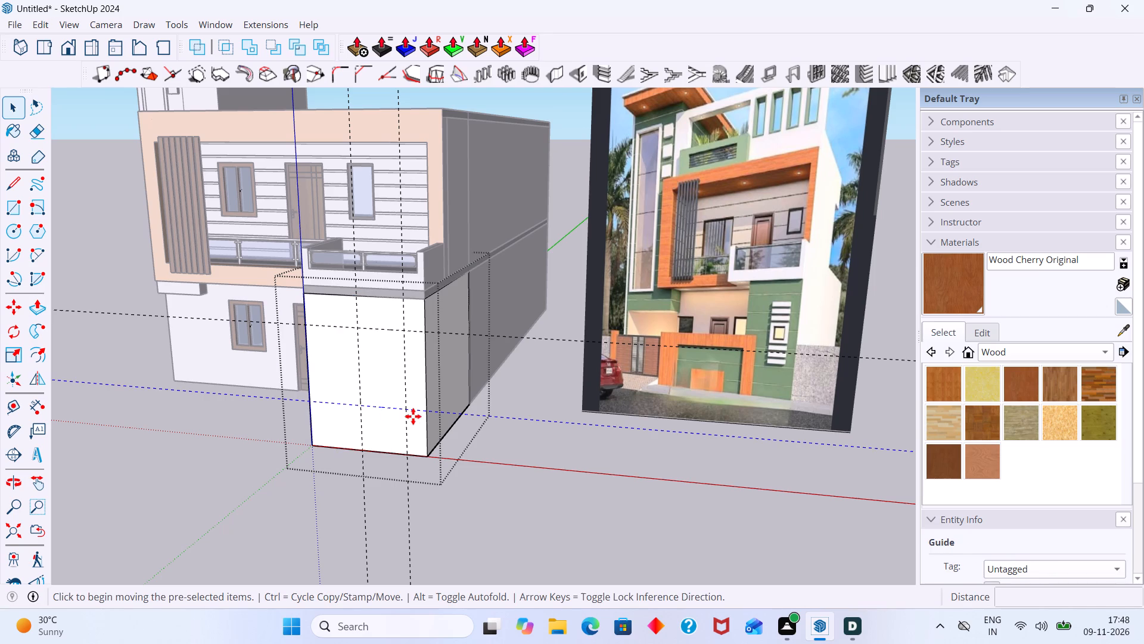
{"action": "left_click", "coordinate": [413, 410]}
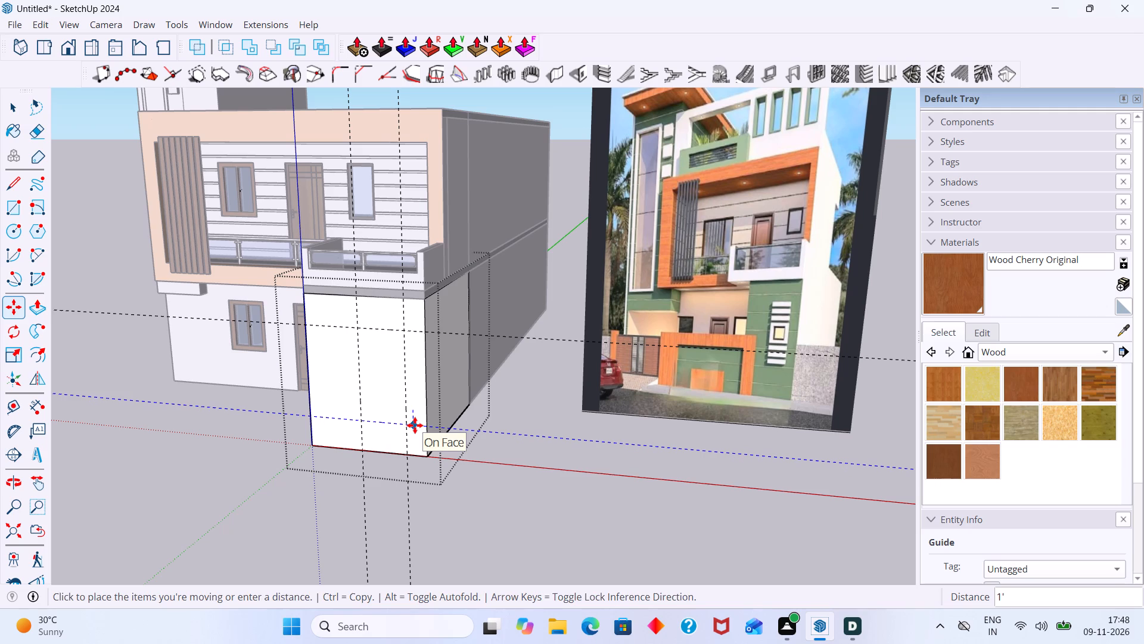
{"action": "key", "text": "space"}
{"action": "left_click", "coordinate": [463, 524]}
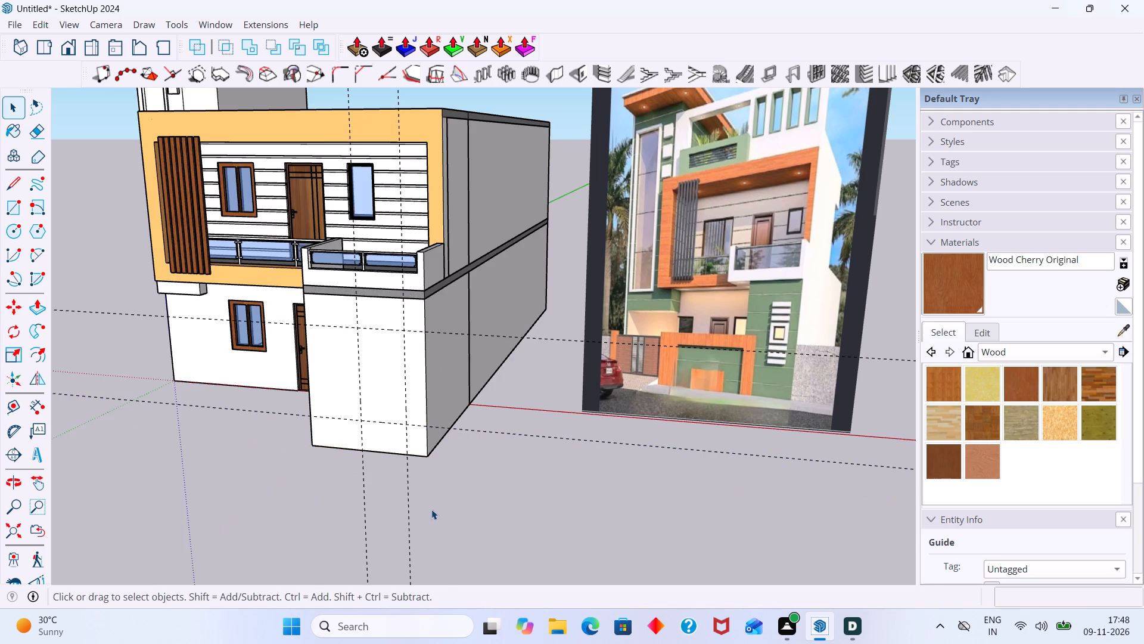
Draw a 3' by 6' rectangle on the projecting wall's front face, between the intersections of the four guides.
{"action": "middle_click_drag", "start_coordinate": [430, 504], "coordinate": [452, 511]}
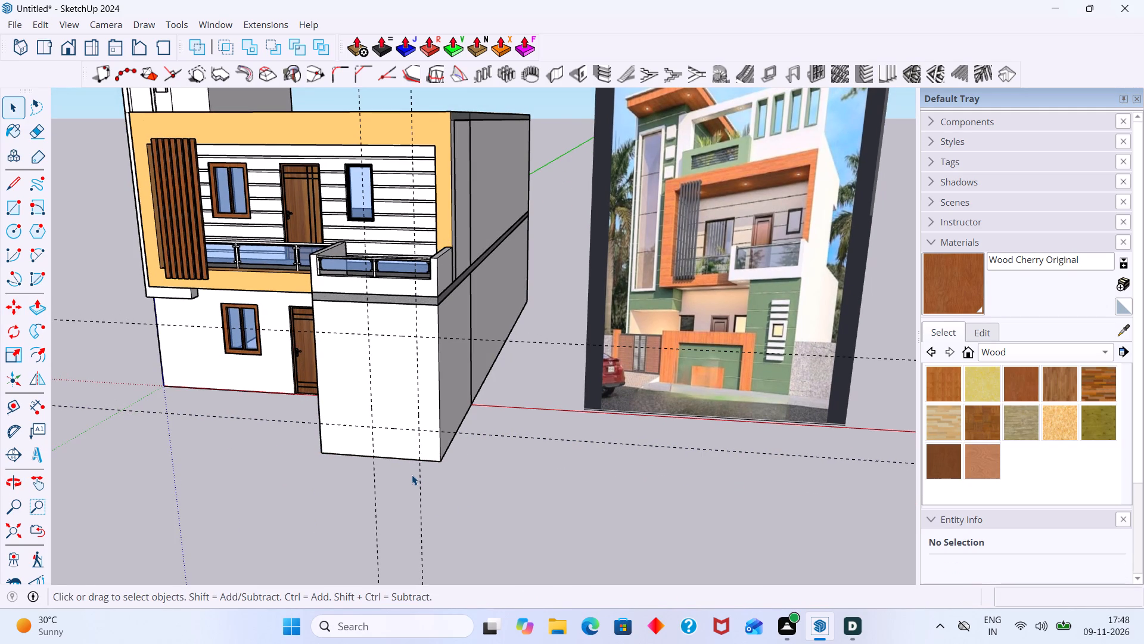
{"action": "key", "text": "r"}
{"action": "left_click", "coordinate": [369, 335]}
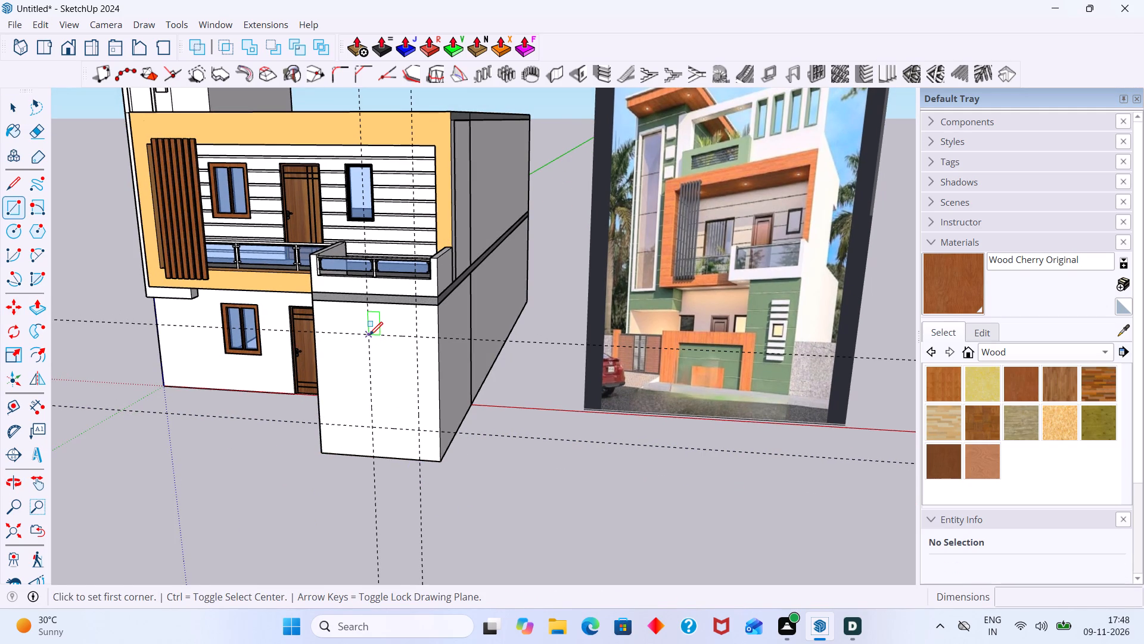
{"action": "left_click", "coordinate": [420, 432]}
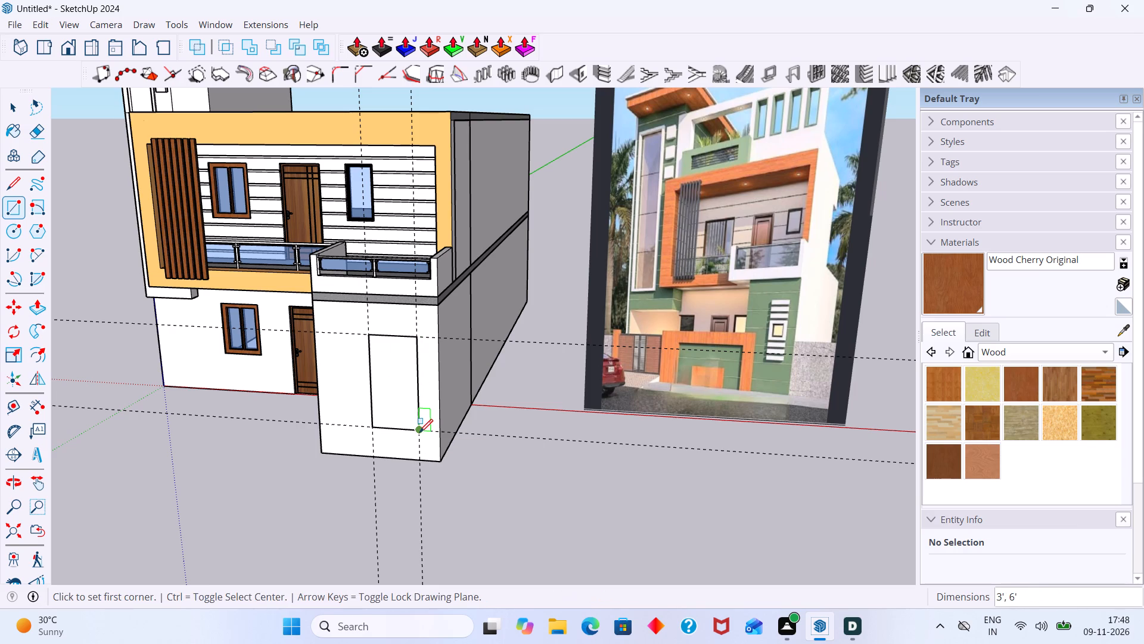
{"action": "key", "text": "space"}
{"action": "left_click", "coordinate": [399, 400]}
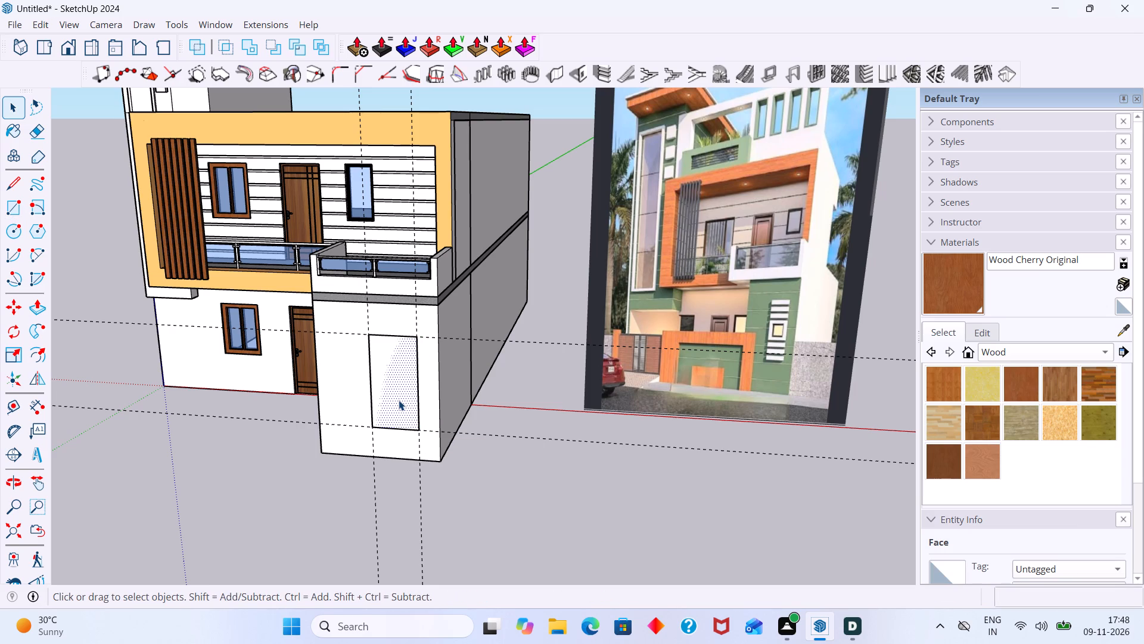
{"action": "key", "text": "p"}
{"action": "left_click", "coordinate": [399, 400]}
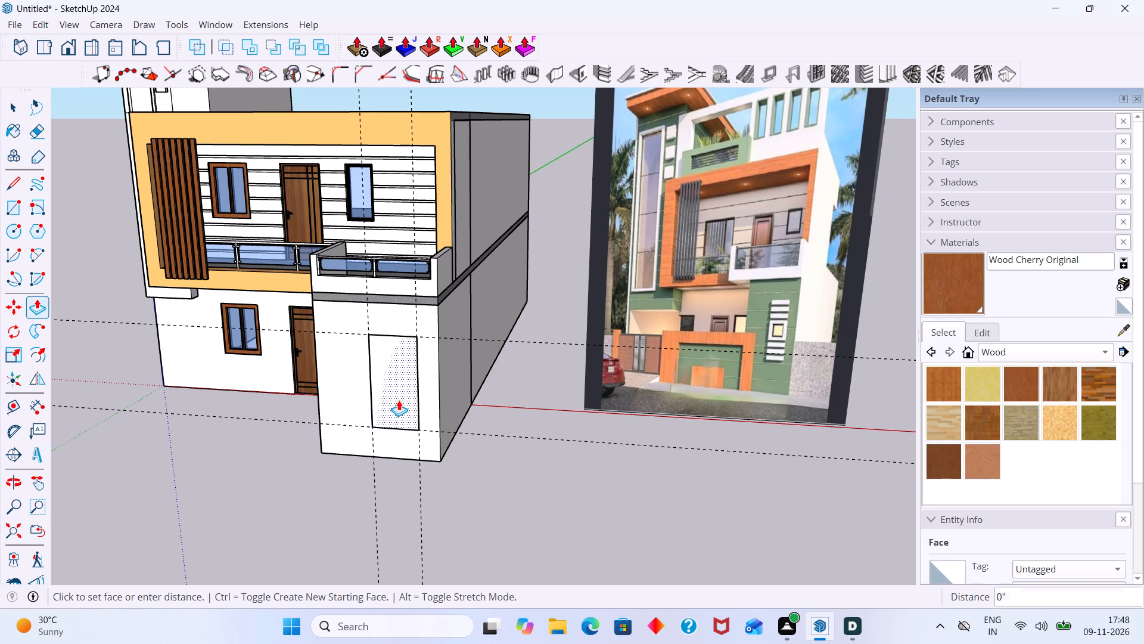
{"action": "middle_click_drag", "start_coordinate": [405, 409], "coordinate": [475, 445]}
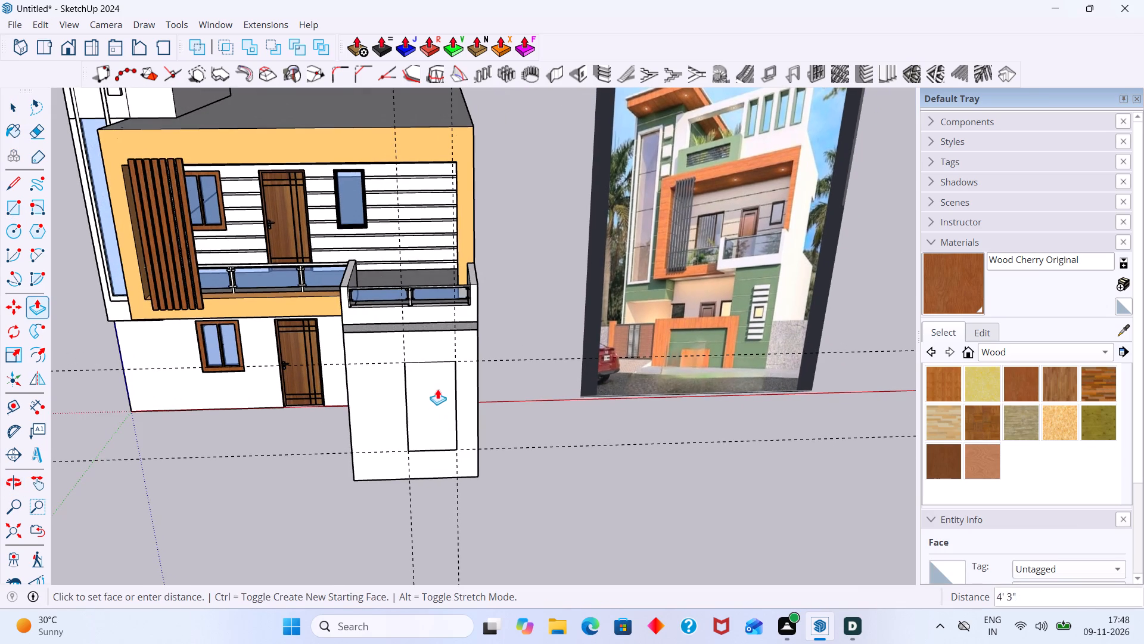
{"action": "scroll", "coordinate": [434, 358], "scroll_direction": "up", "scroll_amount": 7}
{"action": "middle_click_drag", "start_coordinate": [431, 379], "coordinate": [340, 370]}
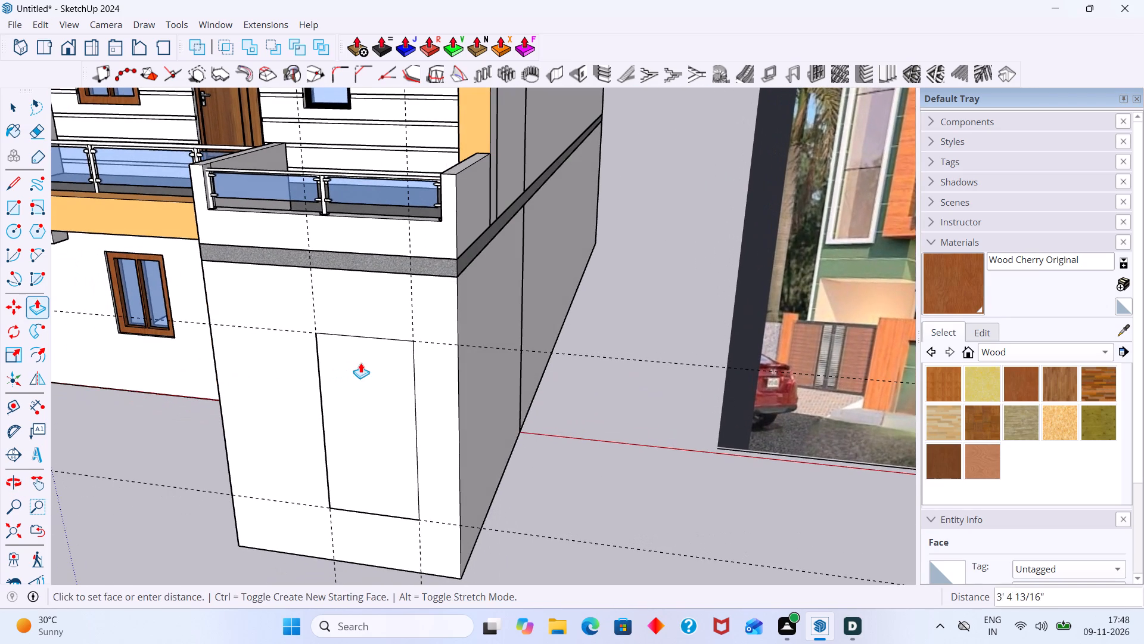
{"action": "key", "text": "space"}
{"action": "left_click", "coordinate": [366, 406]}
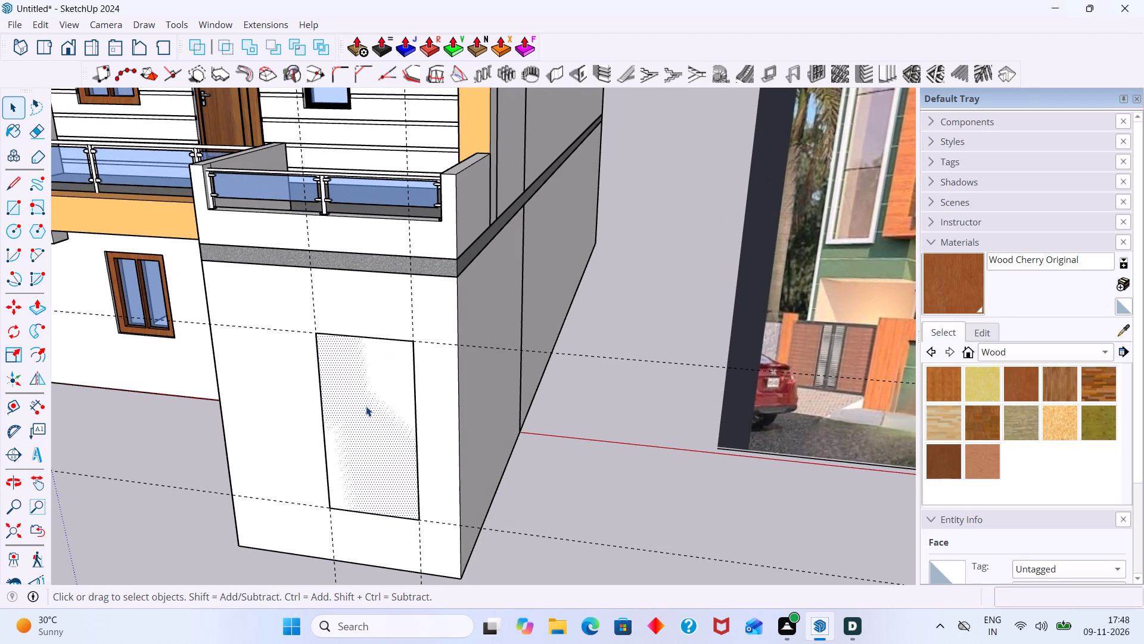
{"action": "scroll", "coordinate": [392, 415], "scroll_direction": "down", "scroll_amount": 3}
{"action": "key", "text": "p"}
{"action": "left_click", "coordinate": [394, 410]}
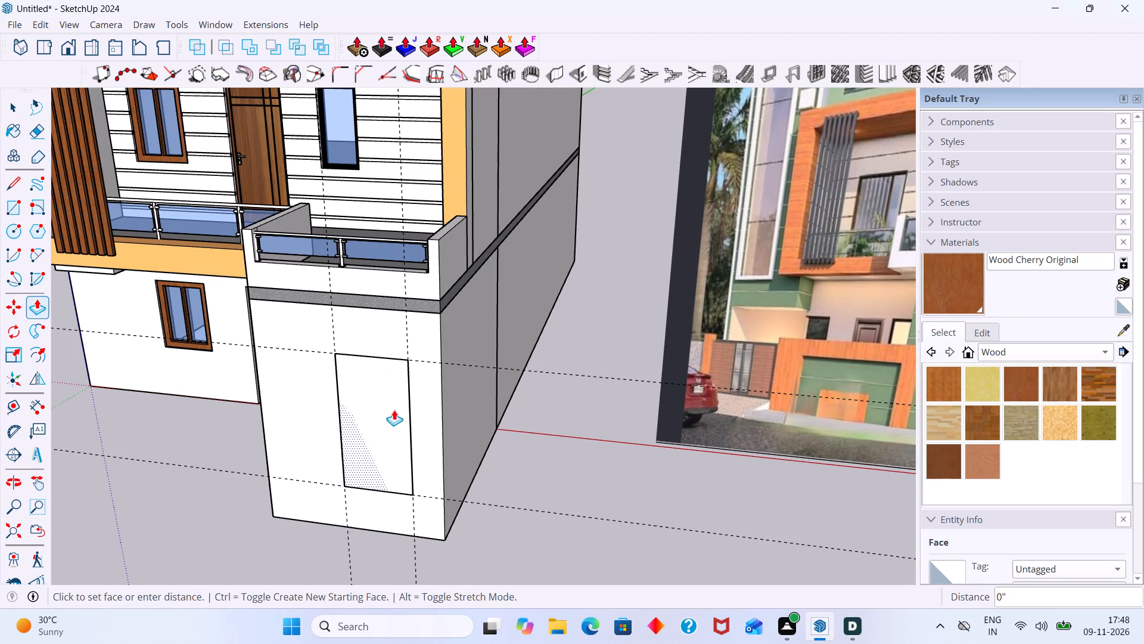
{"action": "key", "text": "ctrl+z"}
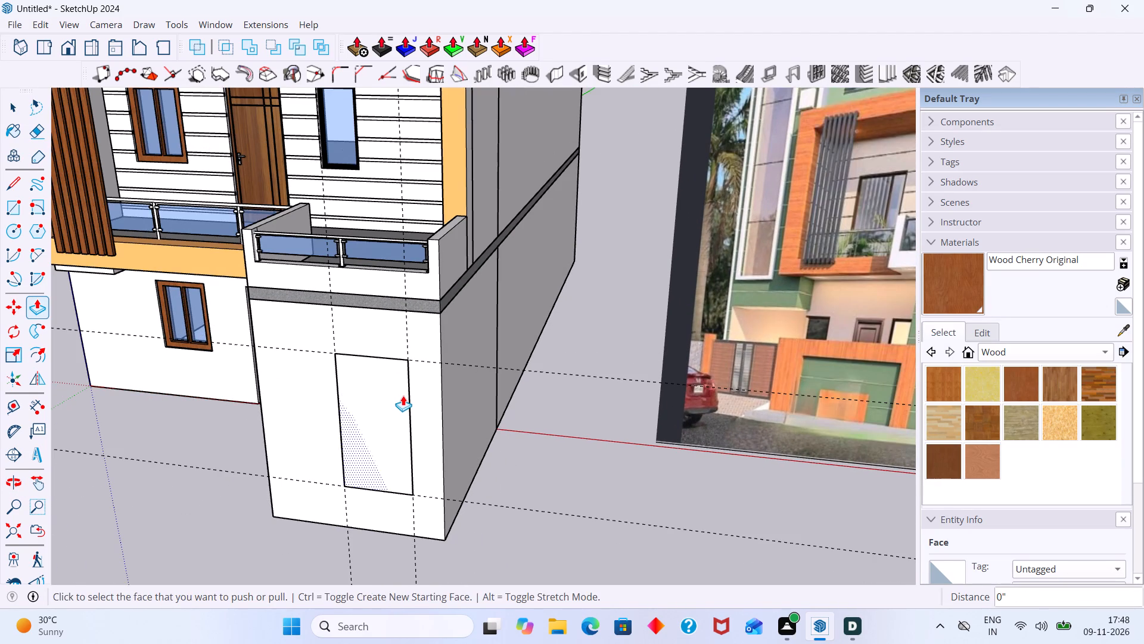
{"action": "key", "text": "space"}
Offset the outline of the 3' by 6' rectangle inward by about 3 7/16" to form a frame border.
{"action": "left_click", "coordinate": [408, 423]}
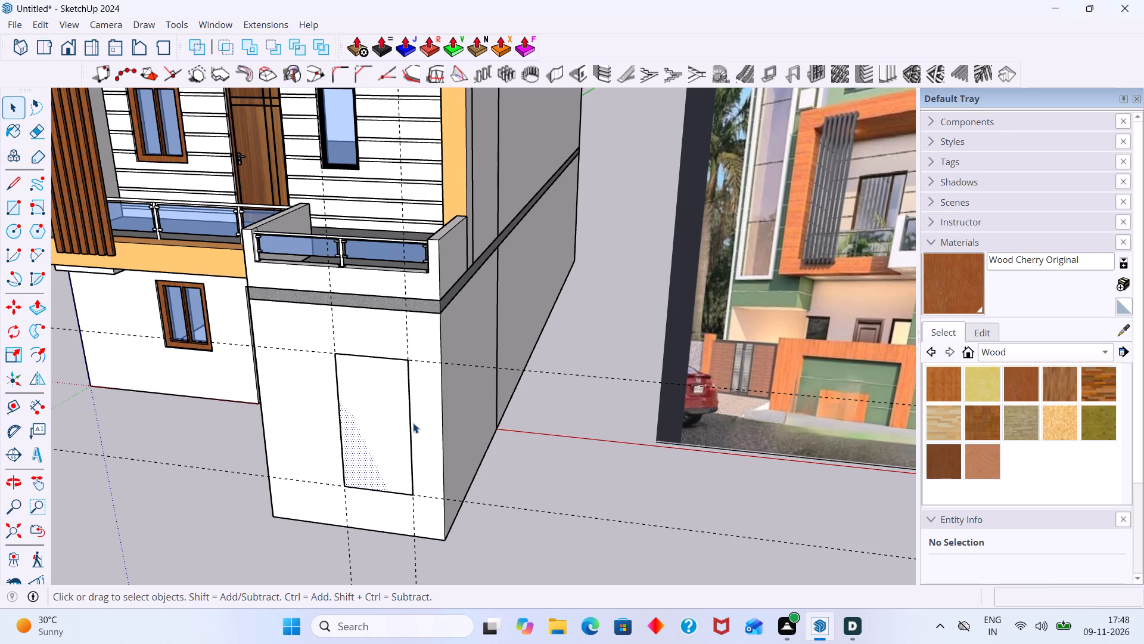
{"action": "scroll", "coordinate": [399, 429], "scroll_direction": "down", "scroll_amount": 5}
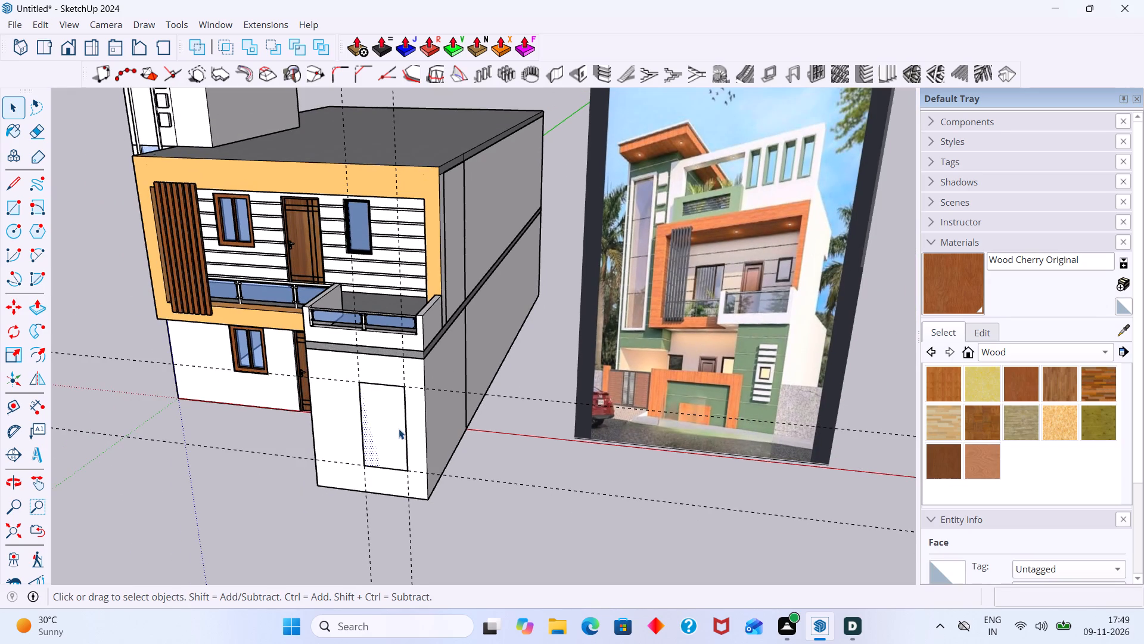
{"action": "scroll", "coordinate": [391, 426], "scroll_direction": "up", "scroll_amount": 4}
{"action": "left_click", "coordinate": [386, 425]}
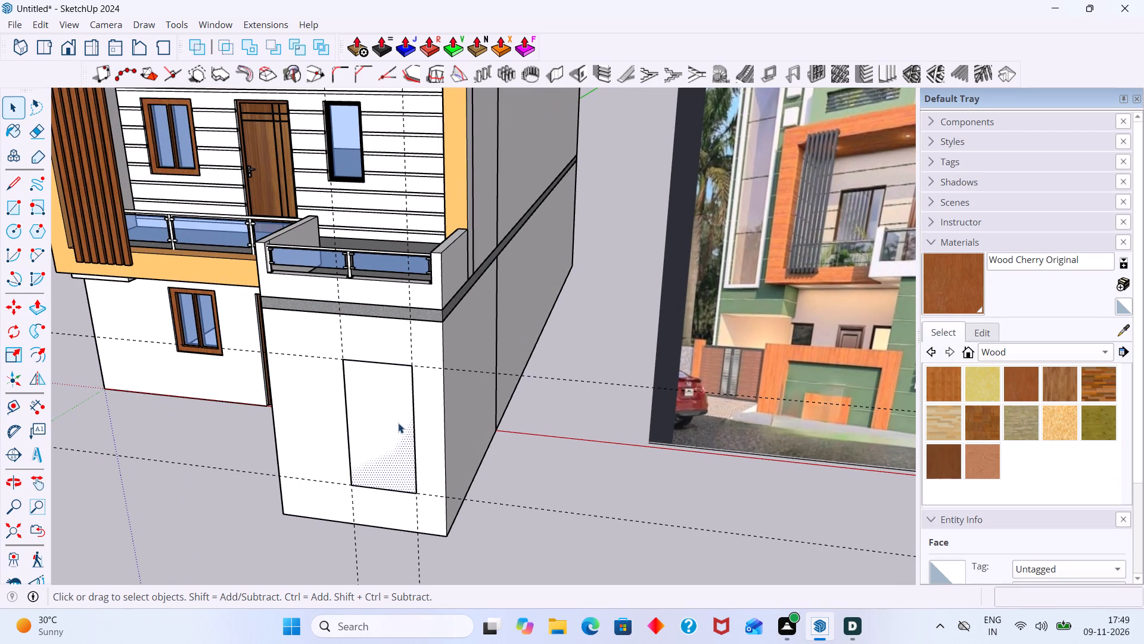
{"action": "key", "text": "f"}
{"action": "left_click", "coordinate": [393, 425]}
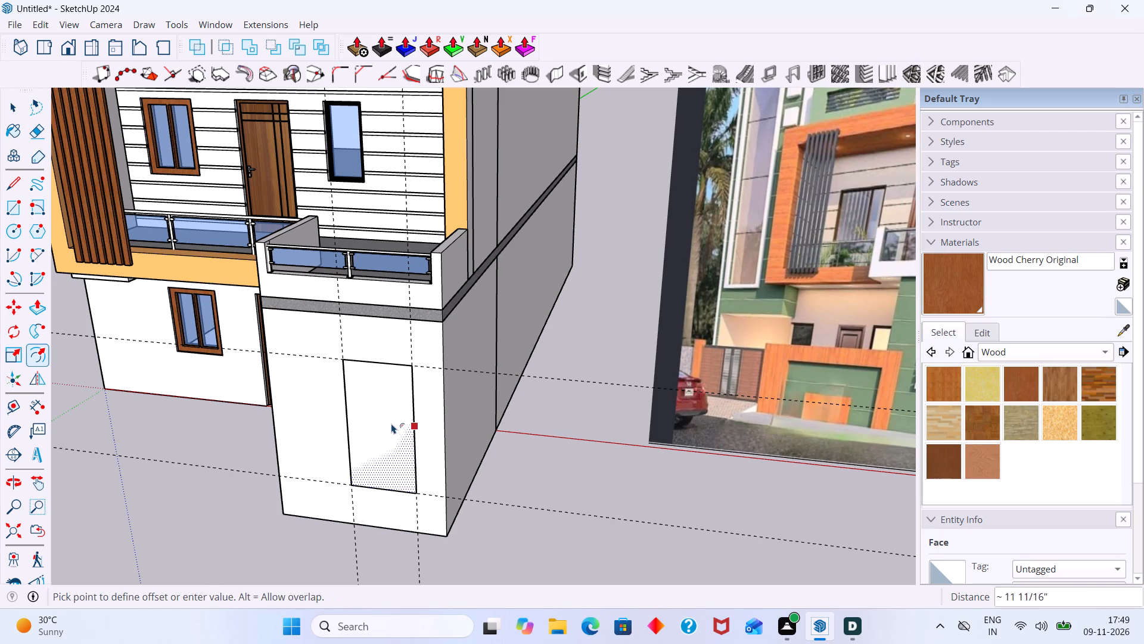
{"action": "left_click", "coordinate": [408, 425]}
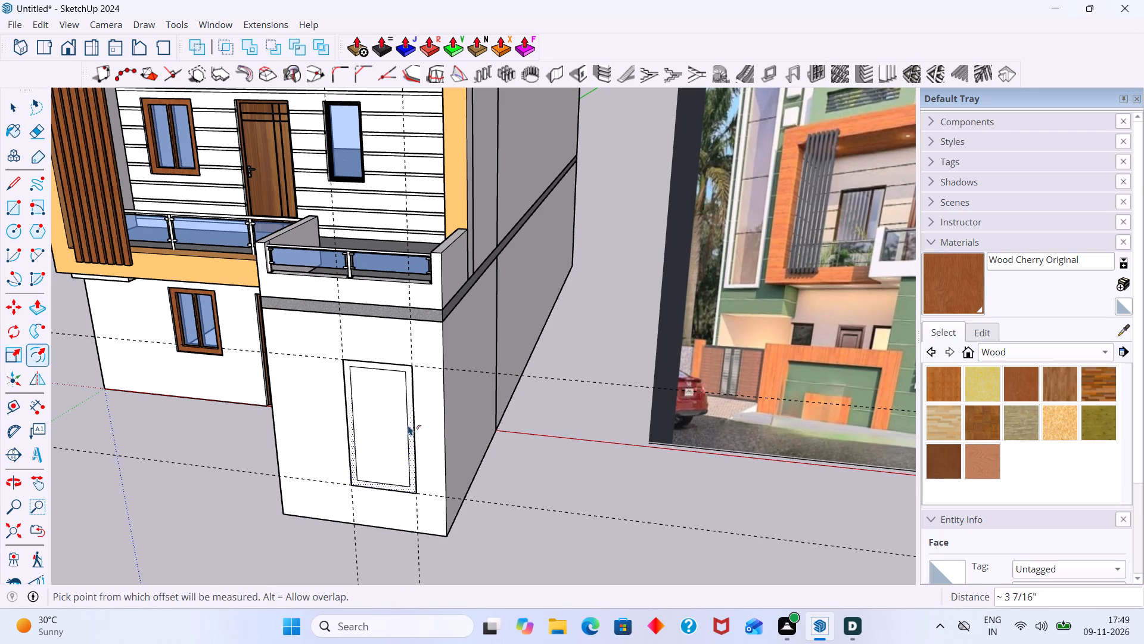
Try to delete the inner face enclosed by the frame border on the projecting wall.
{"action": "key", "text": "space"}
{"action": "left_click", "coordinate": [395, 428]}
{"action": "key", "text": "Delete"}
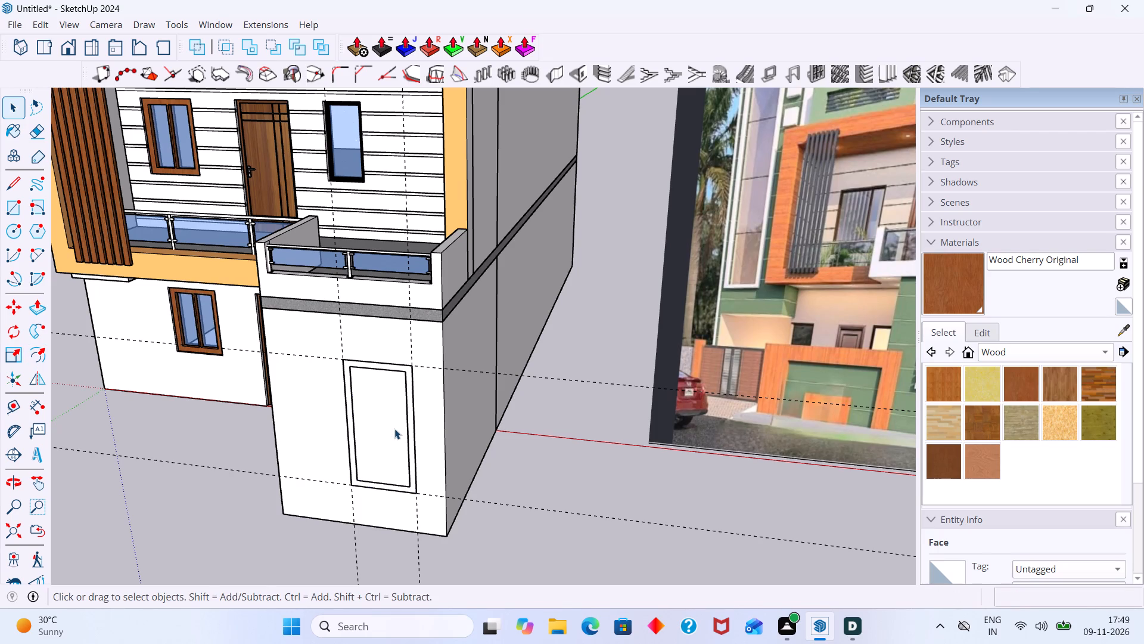
Undo the face deletion, the frame offset and the 3' by 6' rectangle drawn outside the wall group.
{"action": "left_click", "coordinate": [394, 429]}
{"action": "left_click", "coordinate": [394, 429]}
{"action": "scroll", "coordinate": [394, 427], "scroll_direction": "up", "scroll_amount": 3}
{"action": "double_click", "coordinate": [387, 420]}
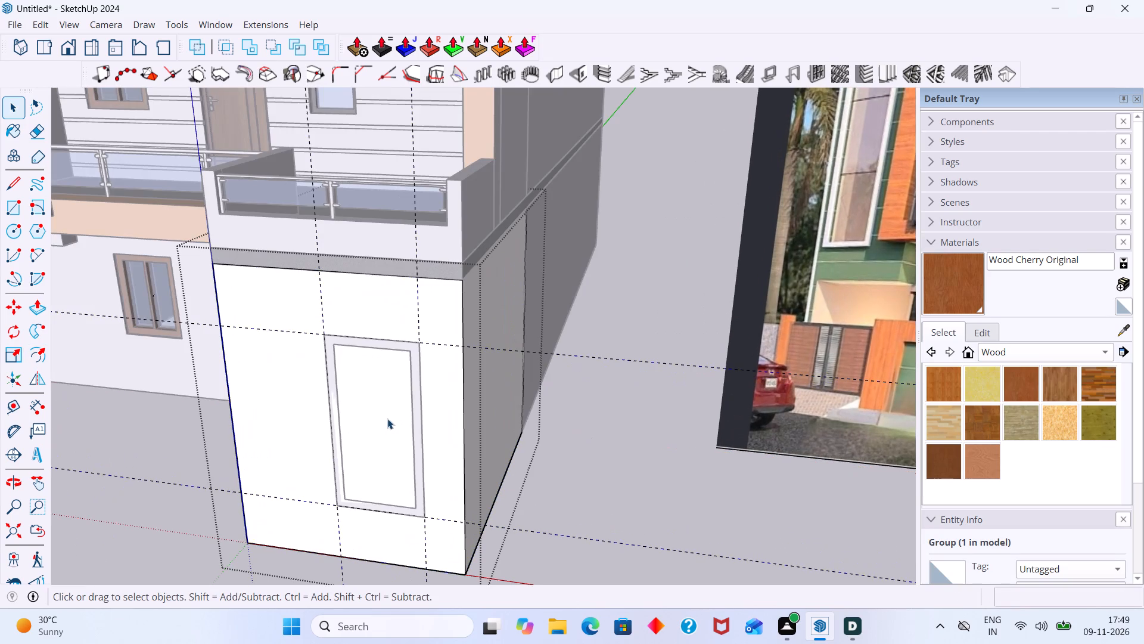
{"action": "left_click", "coordinate": [387, 422]}
{"action": "scroll", "coordinate": [387, 422], "scroll_direction": "down", "scroll_amount": 5}
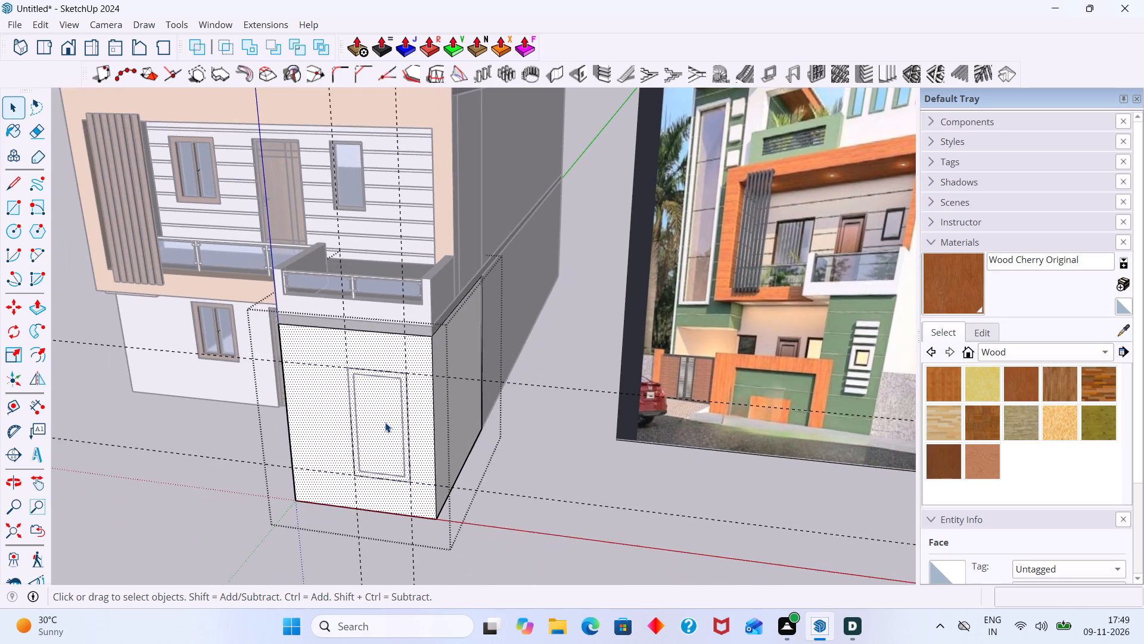
{"action": "scroll", "coordinate": [385, 422], "scroll_direction": "down", "scroll_amount": 1}
{"action": "key", "text": "ctrl+z"}
{"action": "key", "text": "ctrl+z"}
{"action": "key", "text": "ctrl+z"}
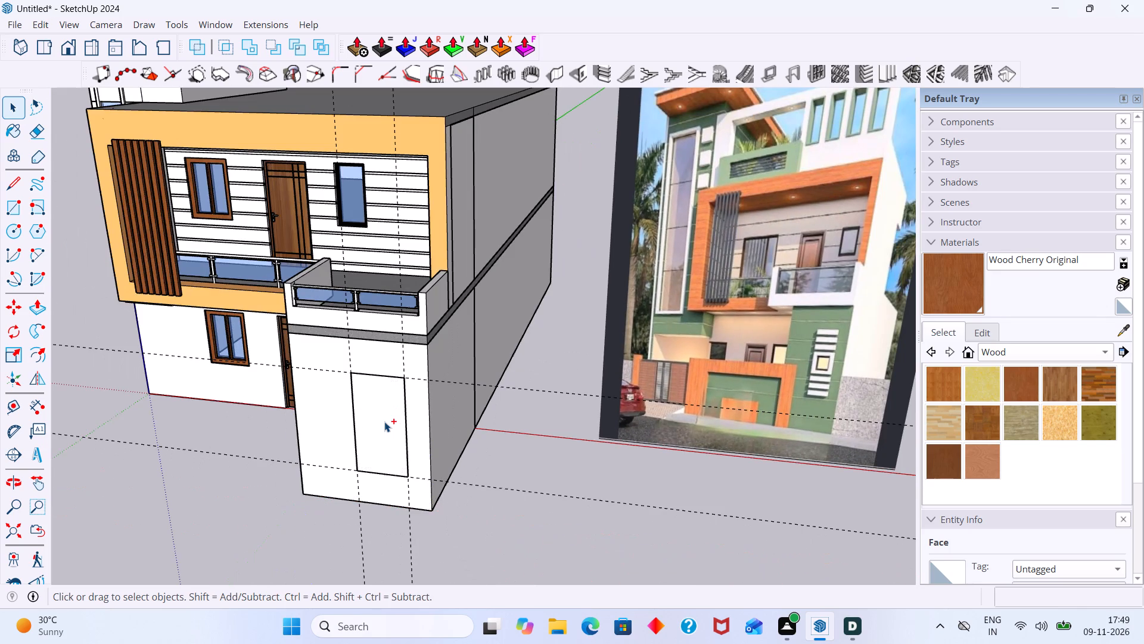
{"action": "key", "text": "ctrl+z"}
Inside the projecting wall group, draw a 3' by 6' rectangle on the front face between the guide intersections.
{"action": "double_click", "coordinate": [393, 431]}
{"action": "triple_click", "coordinate": [388, 432]}
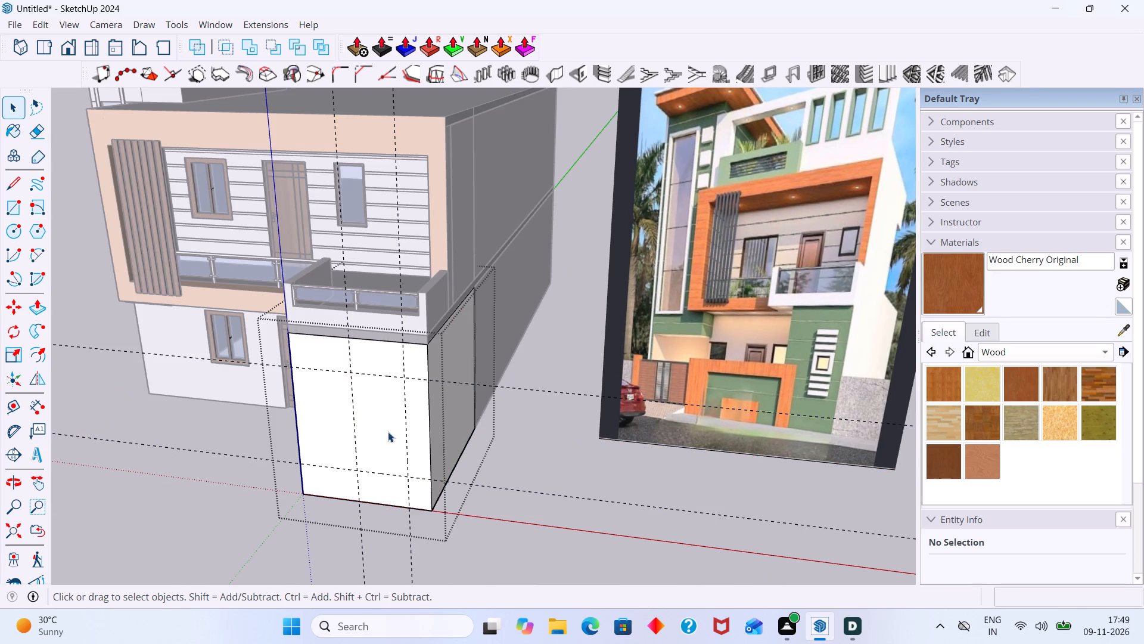
{"action": "key", "text": "r"}
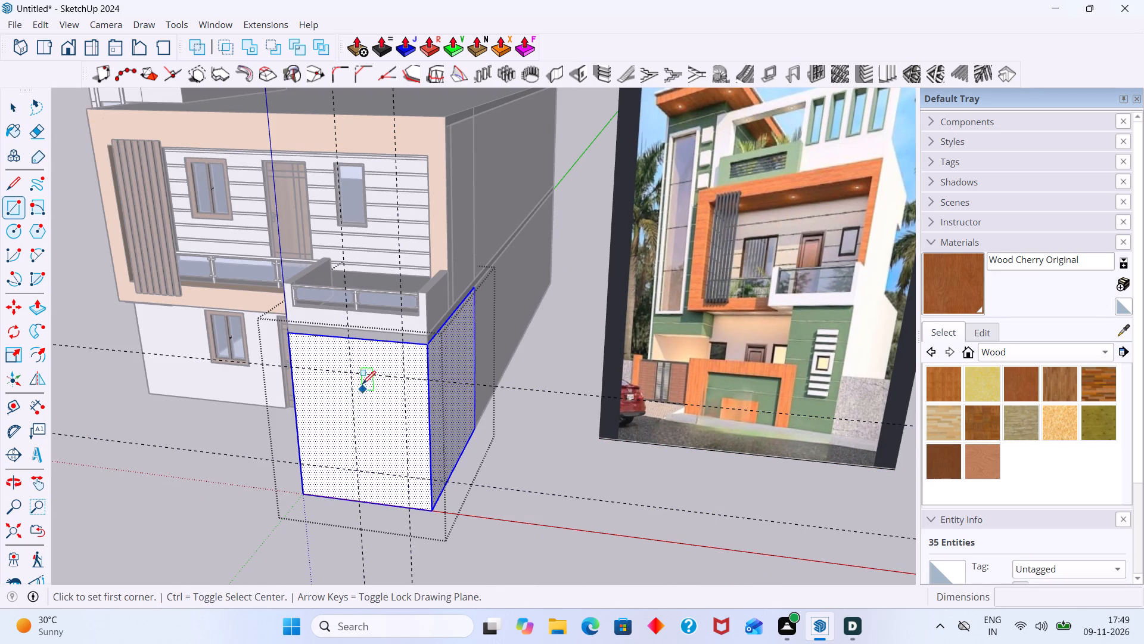
{"action": "left_click", "coordinate": [352, 374]}
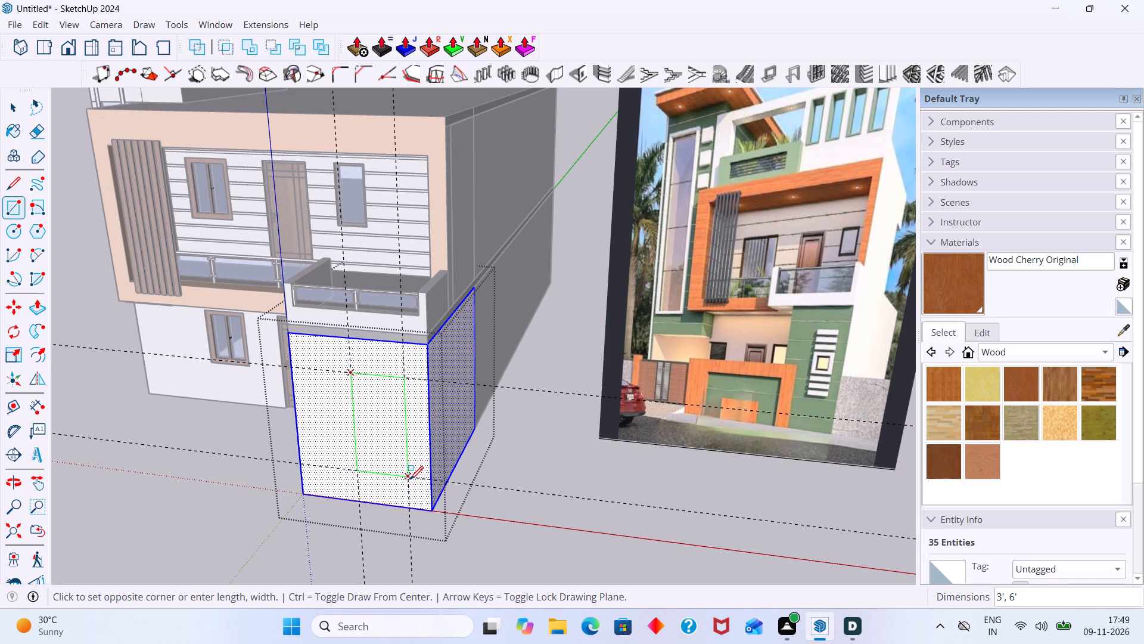
{"action": "left_click", "coordinate": [411, 478]}
Push the 3' by 6' face inward about 7 1/4" to form a recess and leave the wall group.
{"action": "key", "text": "space"}
{"action": "left_click", "coordinate": [394, 454]}
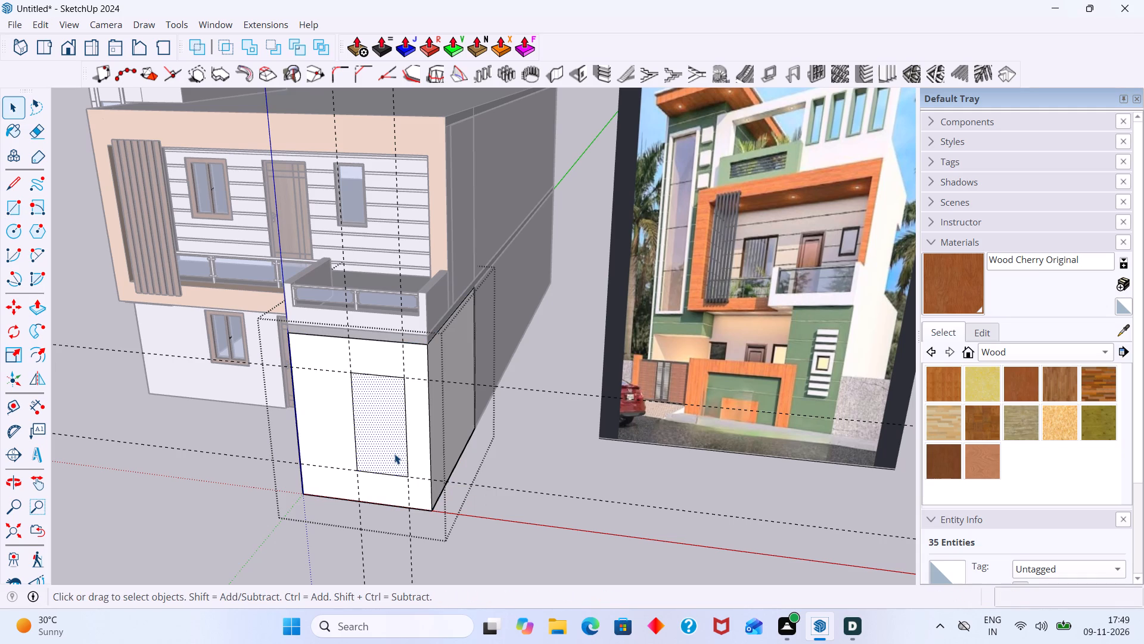
{"action": "key", "text": "p"}
{"action": "left_click", "coordinate": [394, 454]}
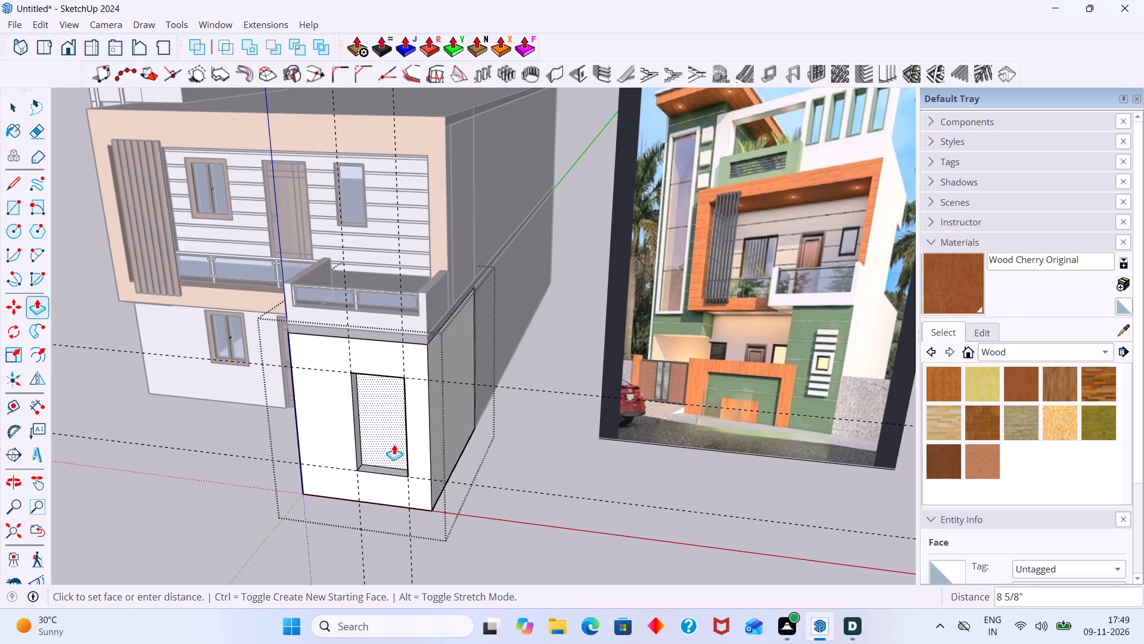
{"action": "scroll", "coordinate": [394, 444], "scroll_direction": "up", "scroll_amount": 2}
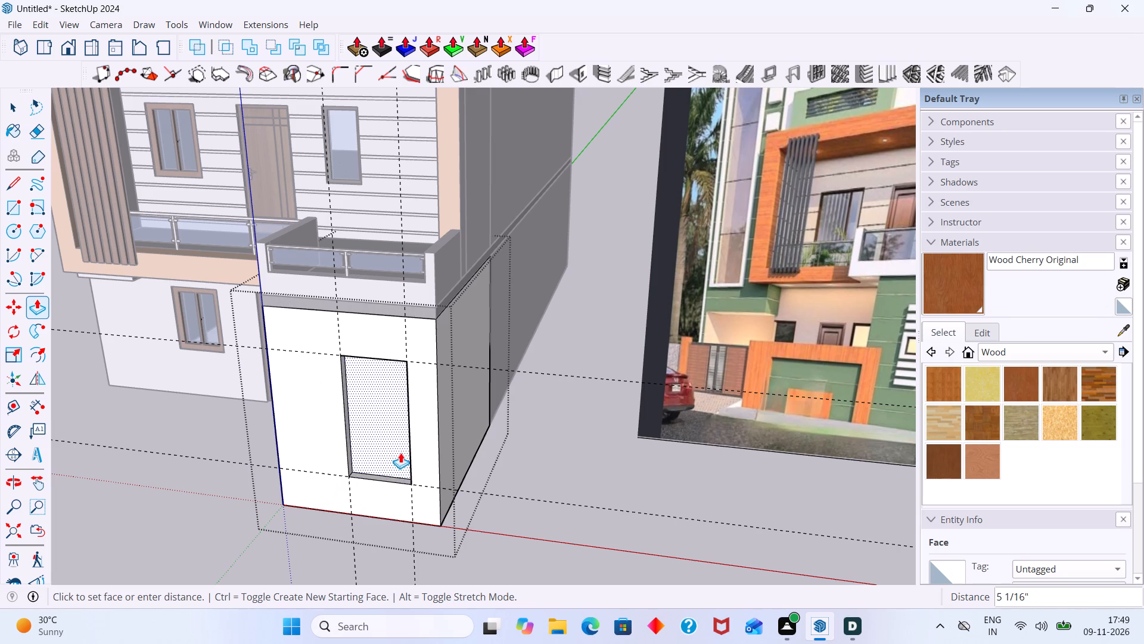
{"action": "left_click", "coordinate": [402, 451]}
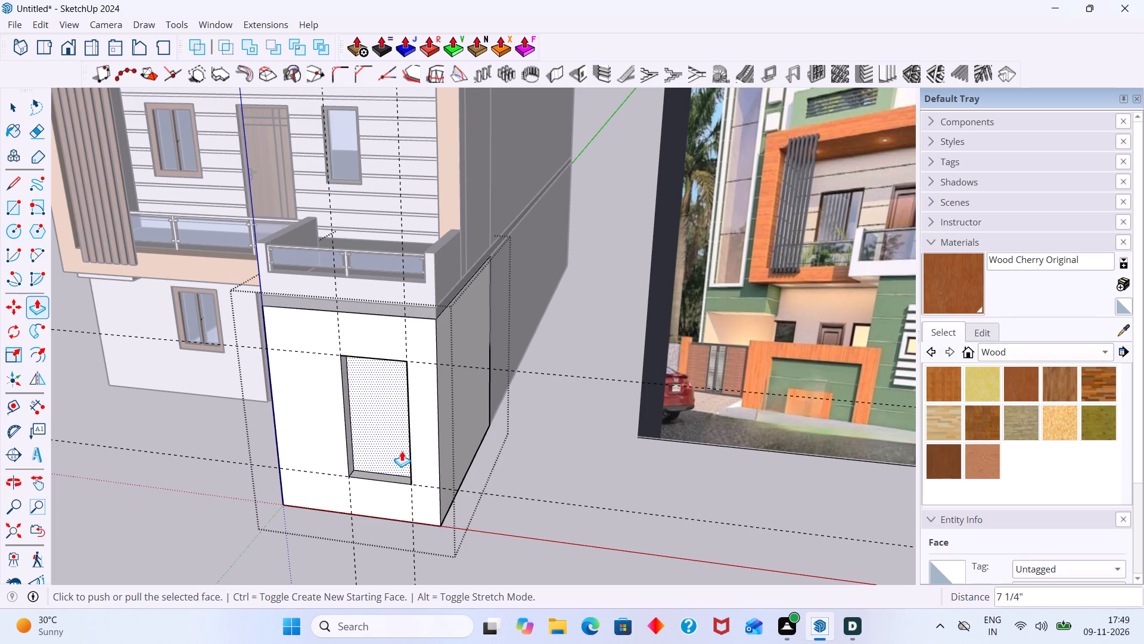
{"action": "key", "text": "space"}
{"action": "left_click", "coordinate": [523, 461]}
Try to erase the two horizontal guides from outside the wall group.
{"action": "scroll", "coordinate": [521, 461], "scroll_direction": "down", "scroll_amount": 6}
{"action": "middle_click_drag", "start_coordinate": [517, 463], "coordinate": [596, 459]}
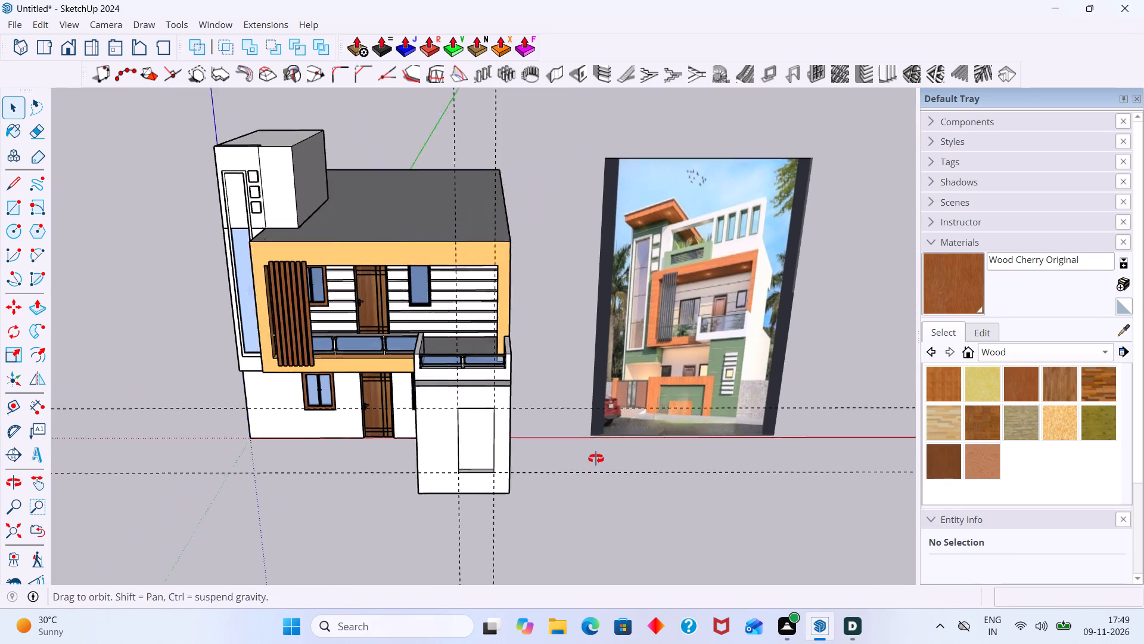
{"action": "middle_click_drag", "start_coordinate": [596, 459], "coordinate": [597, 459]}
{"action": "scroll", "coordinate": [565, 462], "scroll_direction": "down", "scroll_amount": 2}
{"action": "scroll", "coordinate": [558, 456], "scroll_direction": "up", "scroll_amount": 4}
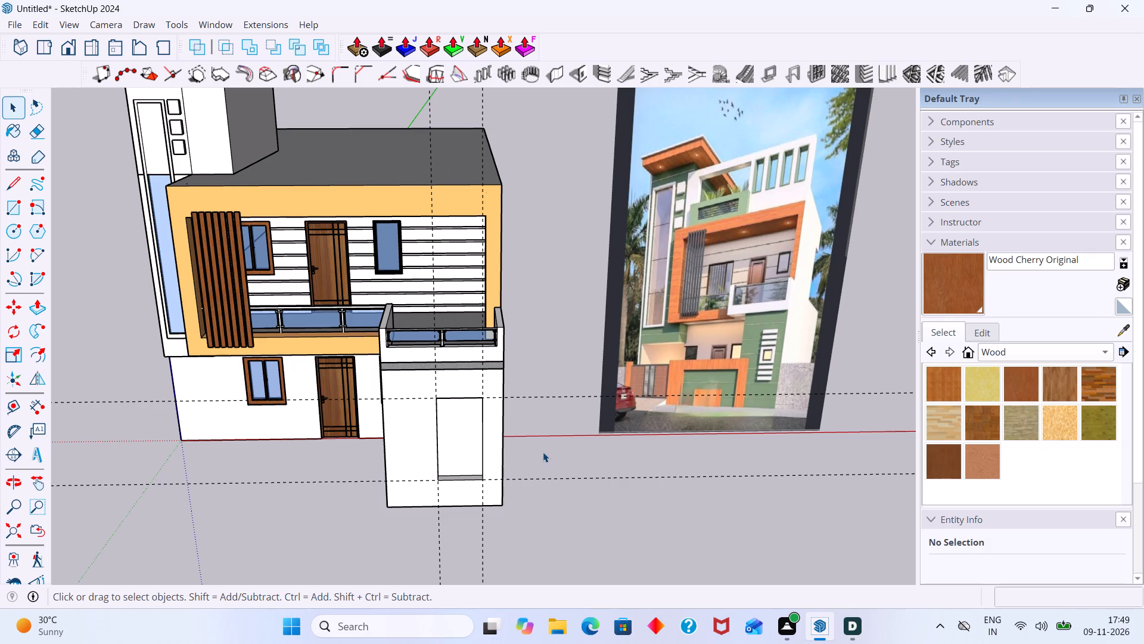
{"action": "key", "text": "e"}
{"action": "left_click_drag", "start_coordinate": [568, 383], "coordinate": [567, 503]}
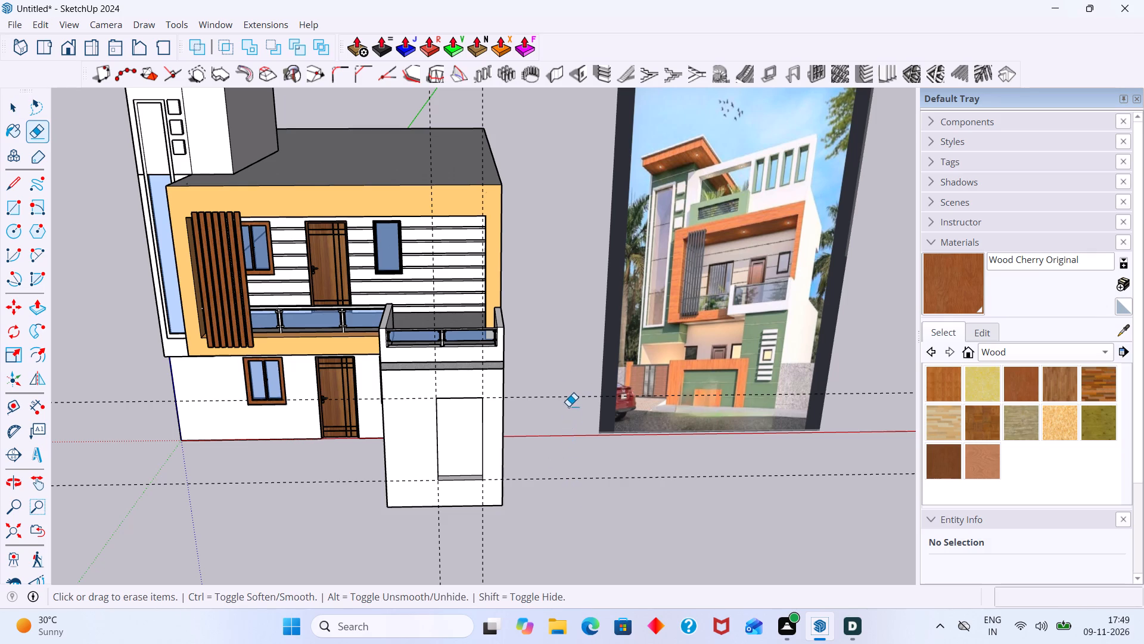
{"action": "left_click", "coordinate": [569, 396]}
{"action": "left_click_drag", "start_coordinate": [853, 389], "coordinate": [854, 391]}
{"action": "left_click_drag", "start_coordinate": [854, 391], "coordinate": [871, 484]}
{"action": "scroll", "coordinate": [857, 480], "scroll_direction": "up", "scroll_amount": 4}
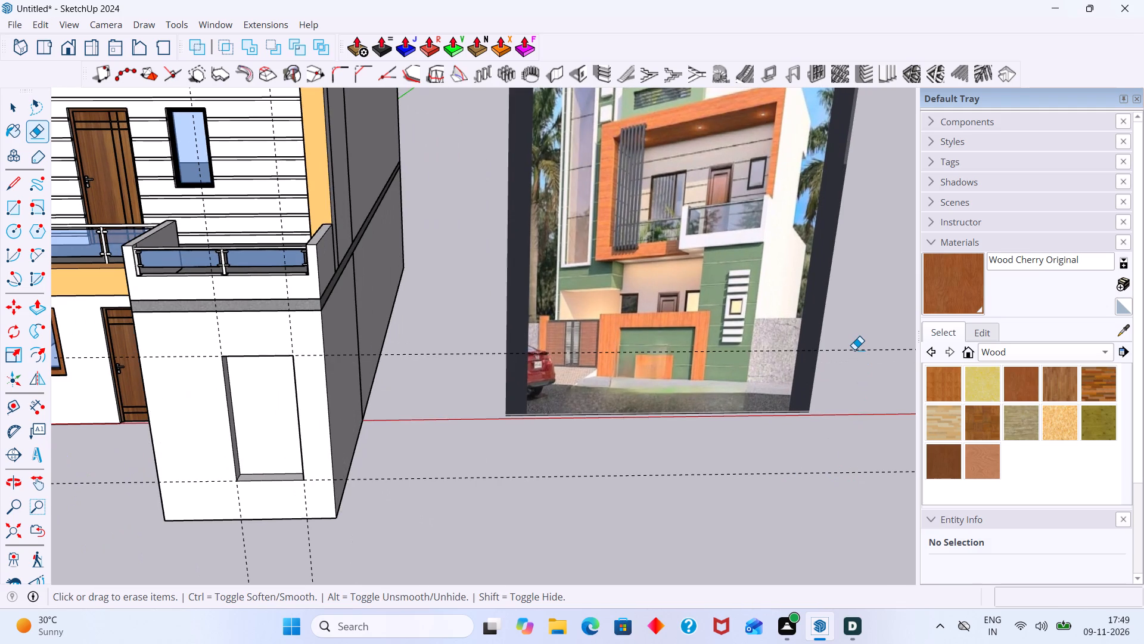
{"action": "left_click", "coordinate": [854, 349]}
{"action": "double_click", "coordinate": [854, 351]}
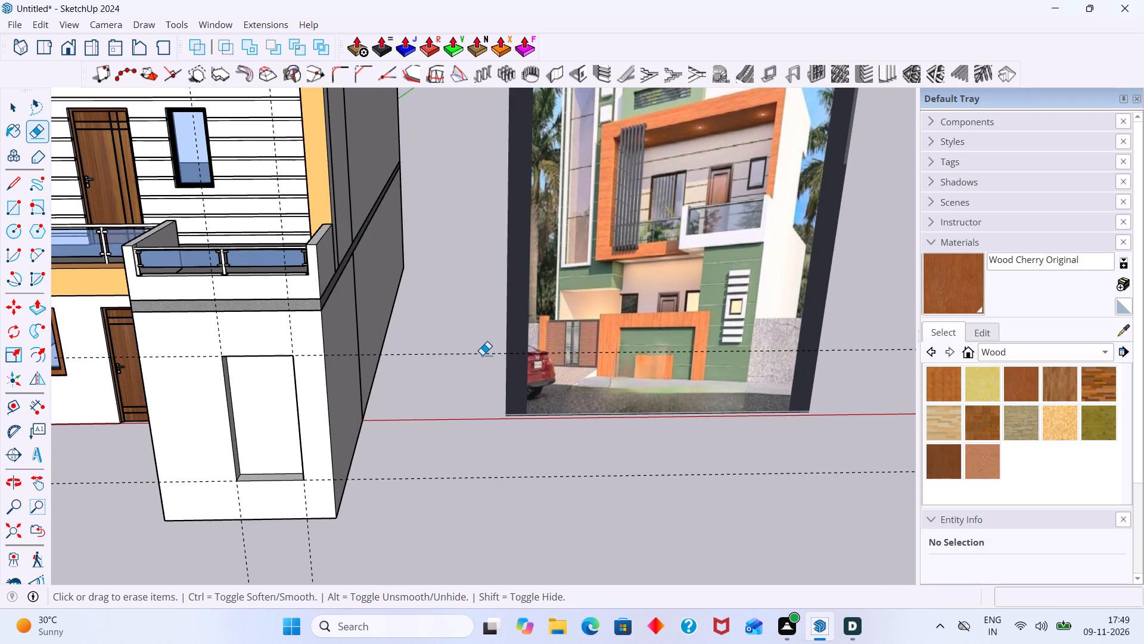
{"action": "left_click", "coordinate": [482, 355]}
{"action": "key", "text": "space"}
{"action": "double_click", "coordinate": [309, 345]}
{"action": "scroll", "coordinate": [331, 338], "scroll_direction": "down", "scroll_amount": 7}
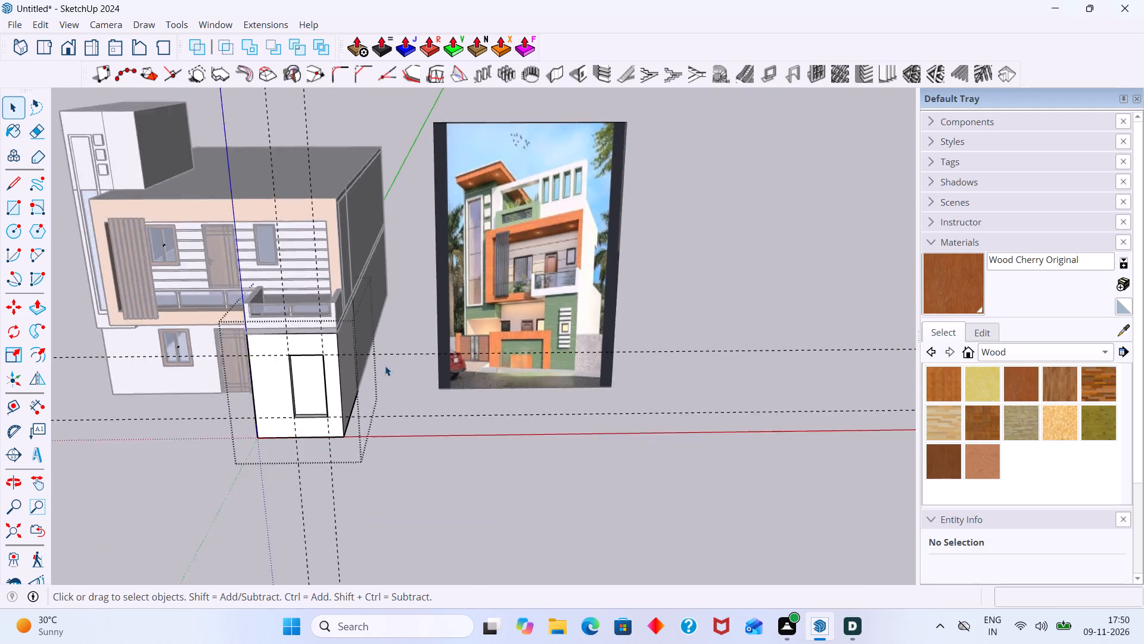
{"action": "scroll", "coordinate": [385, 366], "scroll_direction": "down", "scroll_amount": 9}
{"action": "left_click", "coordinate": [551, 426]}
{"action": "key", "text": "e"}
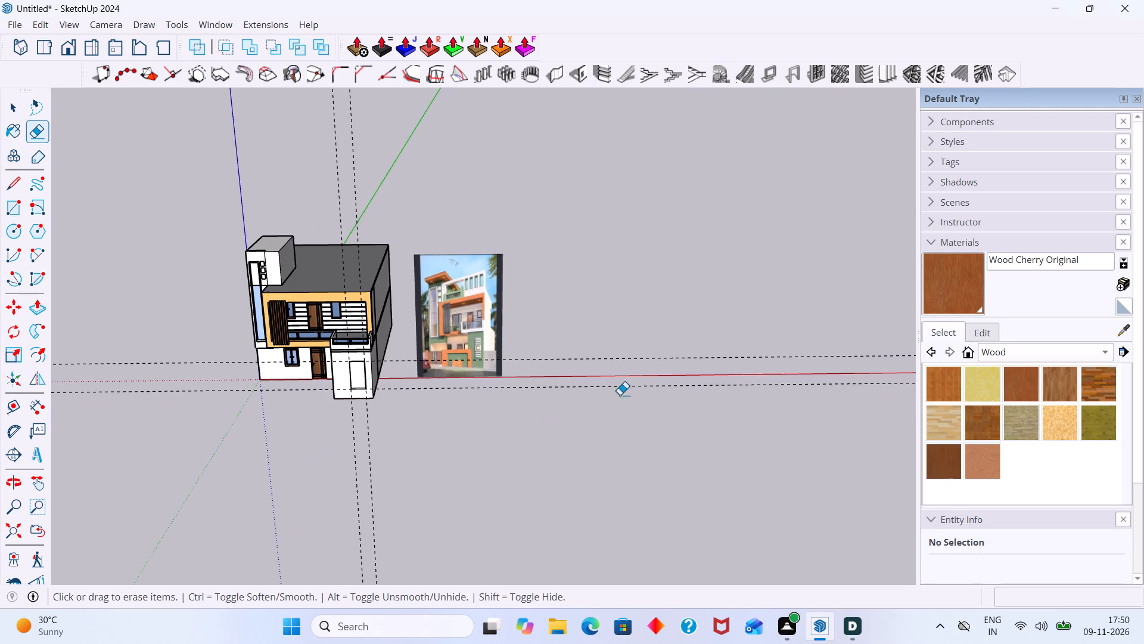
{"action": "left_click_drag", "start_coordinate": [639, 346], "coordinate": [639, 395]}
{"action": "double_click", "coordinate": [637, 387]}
Erase the two horizontal and two vertical guides inside the projecting wall group and leave the group.
{"action": "key", "text": "space"}
{"action": "double_click", "coordinate": [604, 386]}
{"action": "scroll", "coordinate": [605, 386], "scroll_direction": "up", "scroll_amount": 1}
{"action": "left_click", "coordinate": [602, 386]}
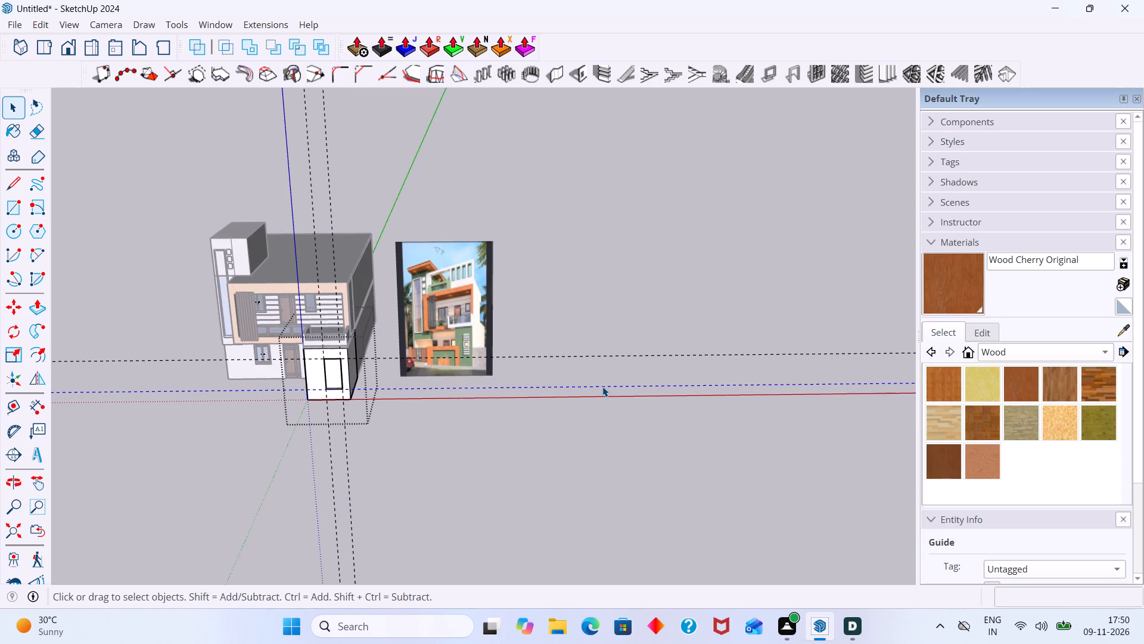
{"action": "key", "text": "Delete"}
{"action": "key", "text": "e"}
{"action": "left_click_drag", "start_coordinate": [646, 341], "coordinate": [648, 373]}
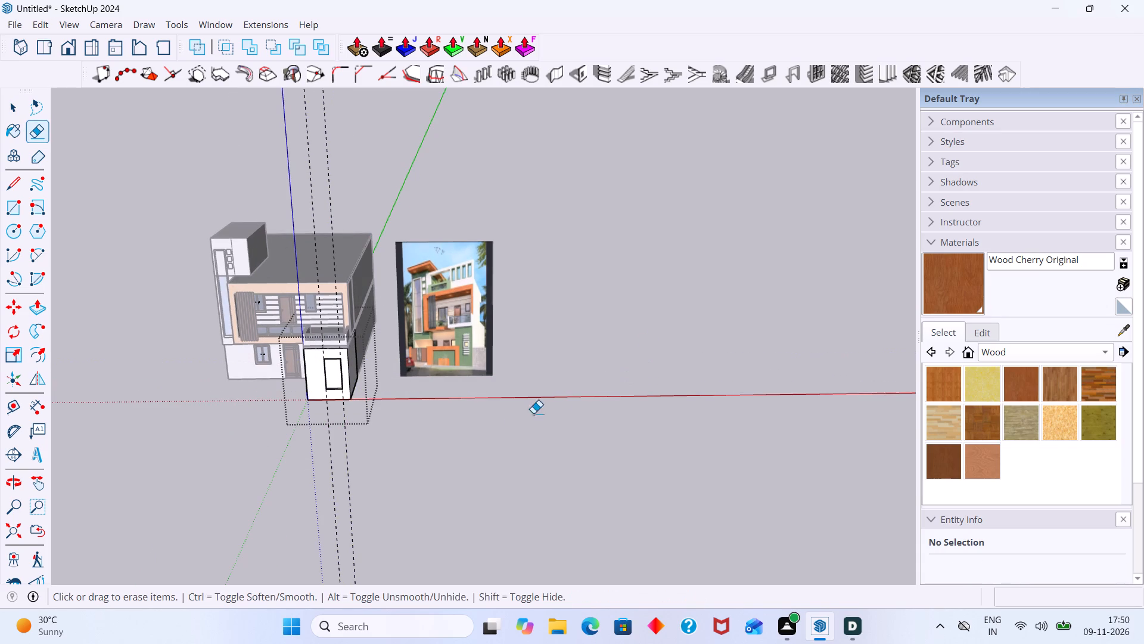
{"action": "left_click_drag", "start_coordinate": [383, 464], "coordinate": [315, 485]}
{"action": "scroll", "coordinate": [412, 233], "scroll_direction": "down", "scroll_amount": 4}
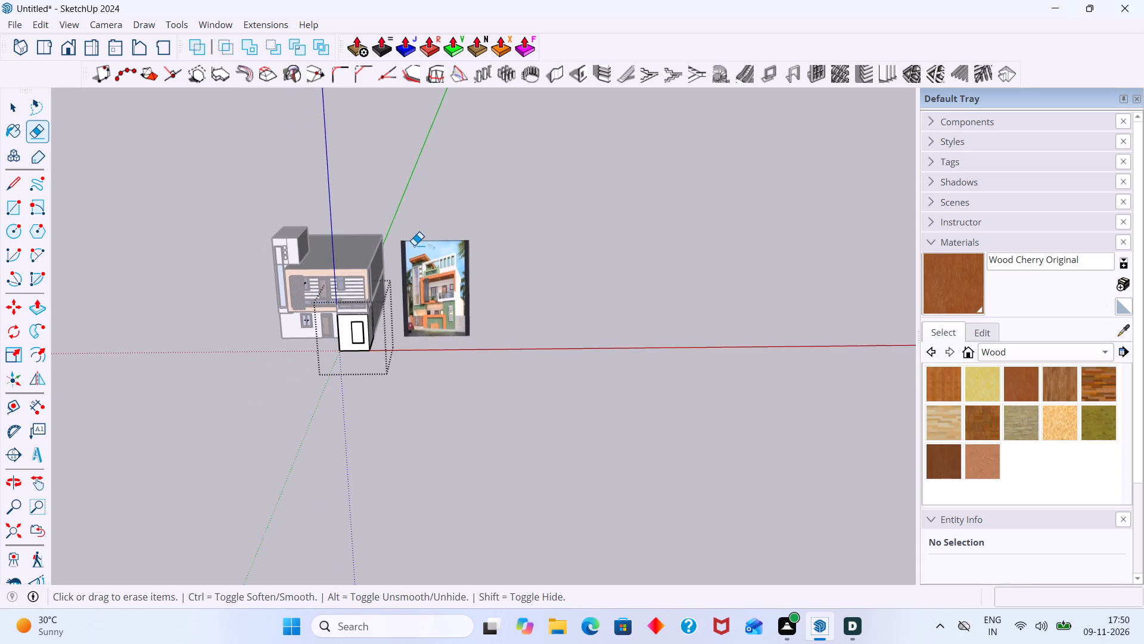
{"action": "key", "text": "space"}
{"action": "left_click", "coordinate": [546, 207]}
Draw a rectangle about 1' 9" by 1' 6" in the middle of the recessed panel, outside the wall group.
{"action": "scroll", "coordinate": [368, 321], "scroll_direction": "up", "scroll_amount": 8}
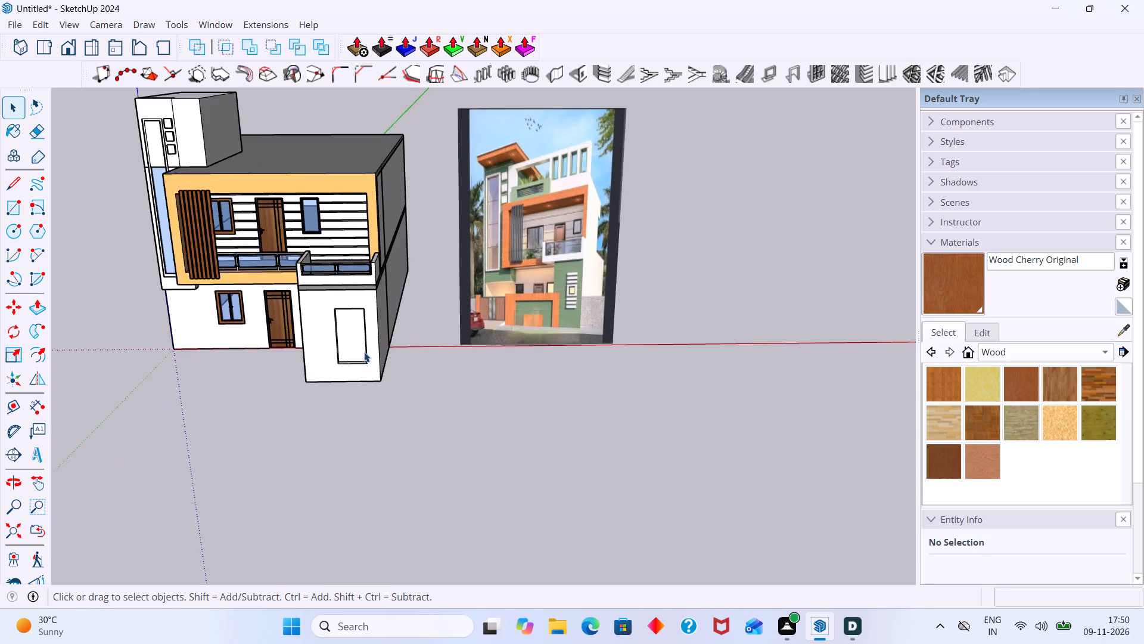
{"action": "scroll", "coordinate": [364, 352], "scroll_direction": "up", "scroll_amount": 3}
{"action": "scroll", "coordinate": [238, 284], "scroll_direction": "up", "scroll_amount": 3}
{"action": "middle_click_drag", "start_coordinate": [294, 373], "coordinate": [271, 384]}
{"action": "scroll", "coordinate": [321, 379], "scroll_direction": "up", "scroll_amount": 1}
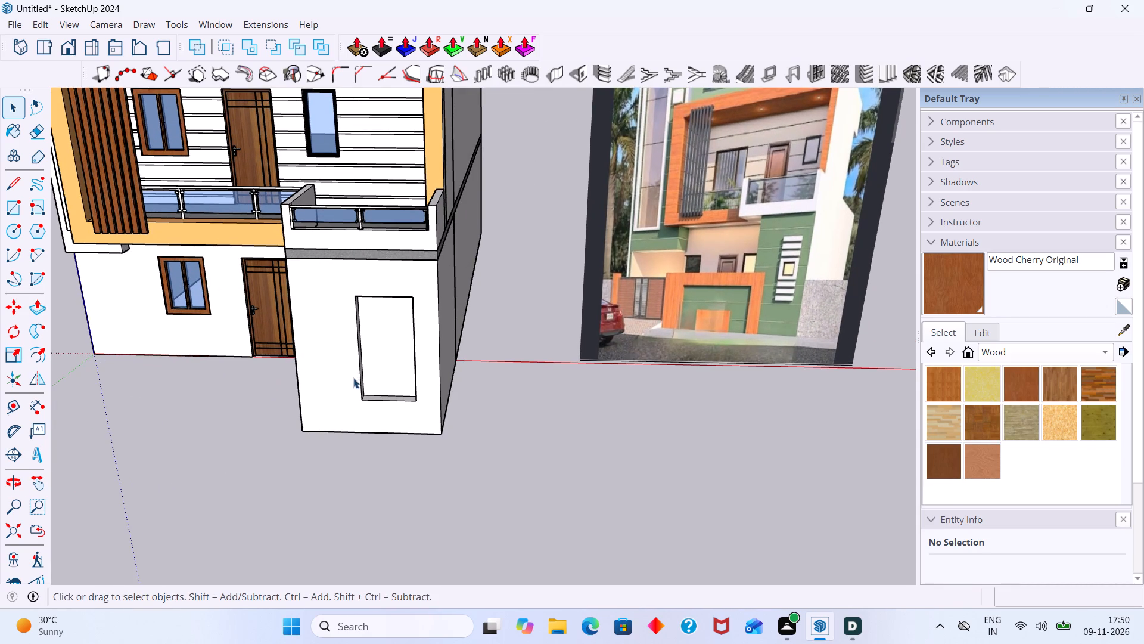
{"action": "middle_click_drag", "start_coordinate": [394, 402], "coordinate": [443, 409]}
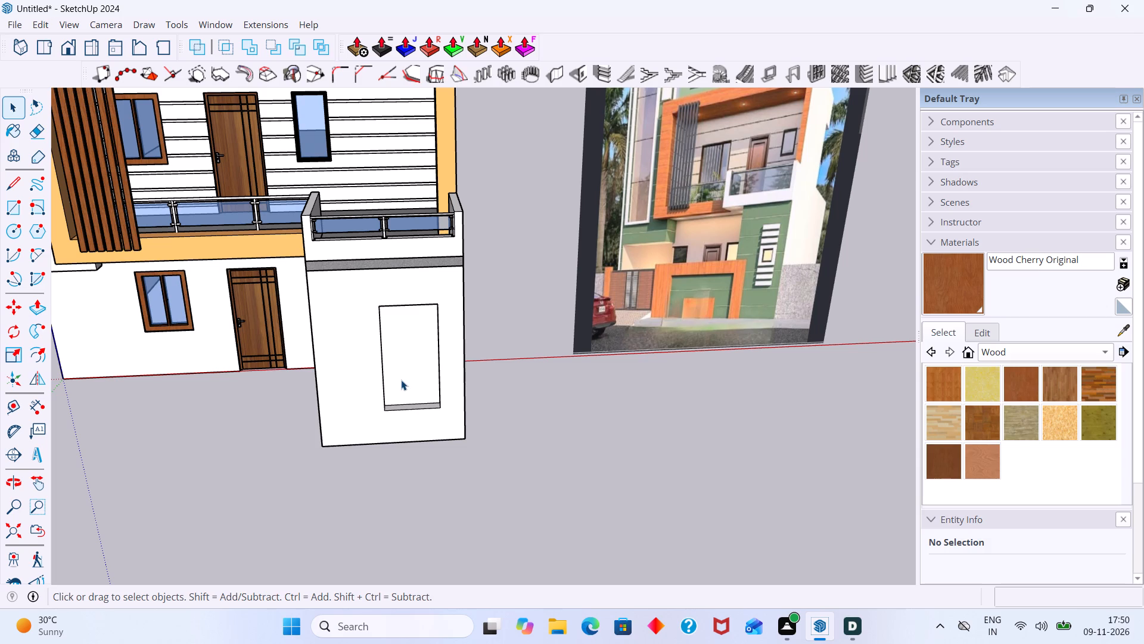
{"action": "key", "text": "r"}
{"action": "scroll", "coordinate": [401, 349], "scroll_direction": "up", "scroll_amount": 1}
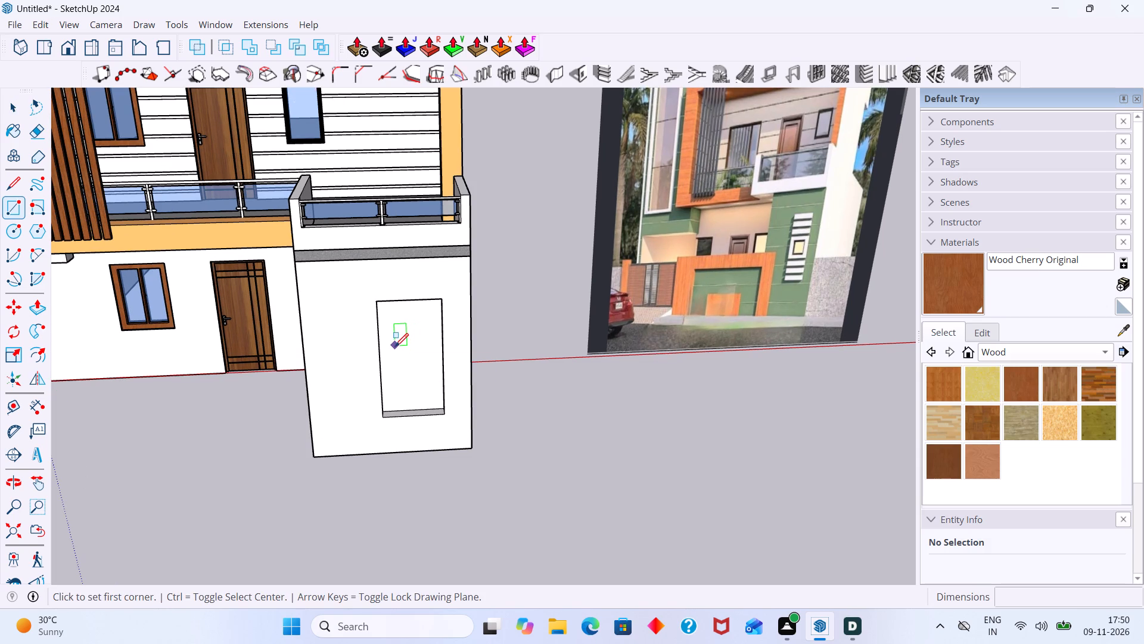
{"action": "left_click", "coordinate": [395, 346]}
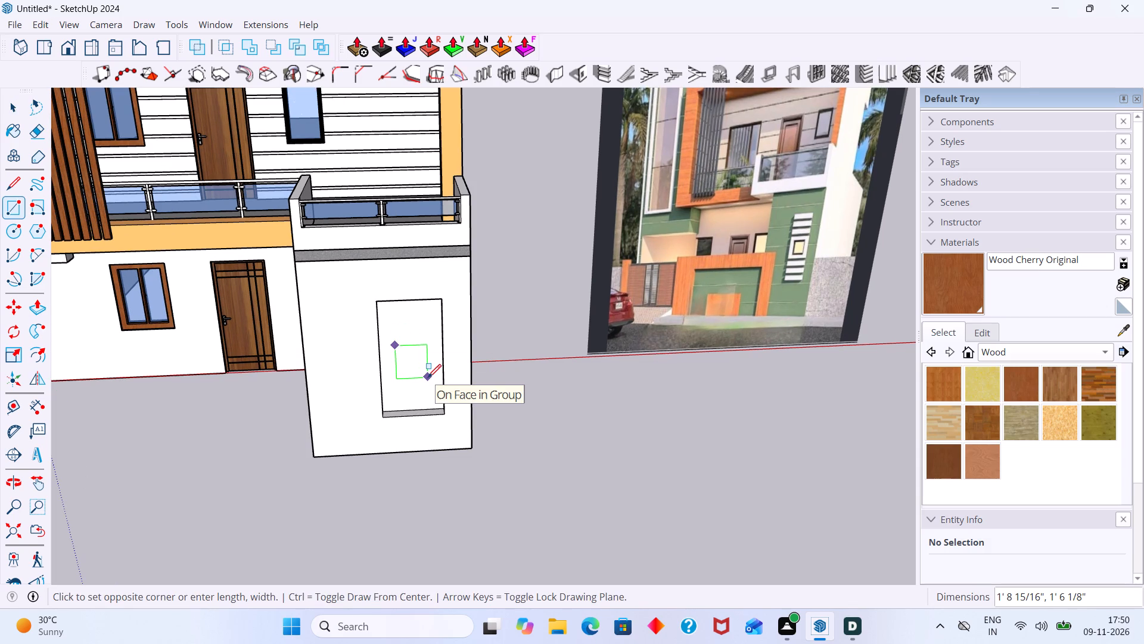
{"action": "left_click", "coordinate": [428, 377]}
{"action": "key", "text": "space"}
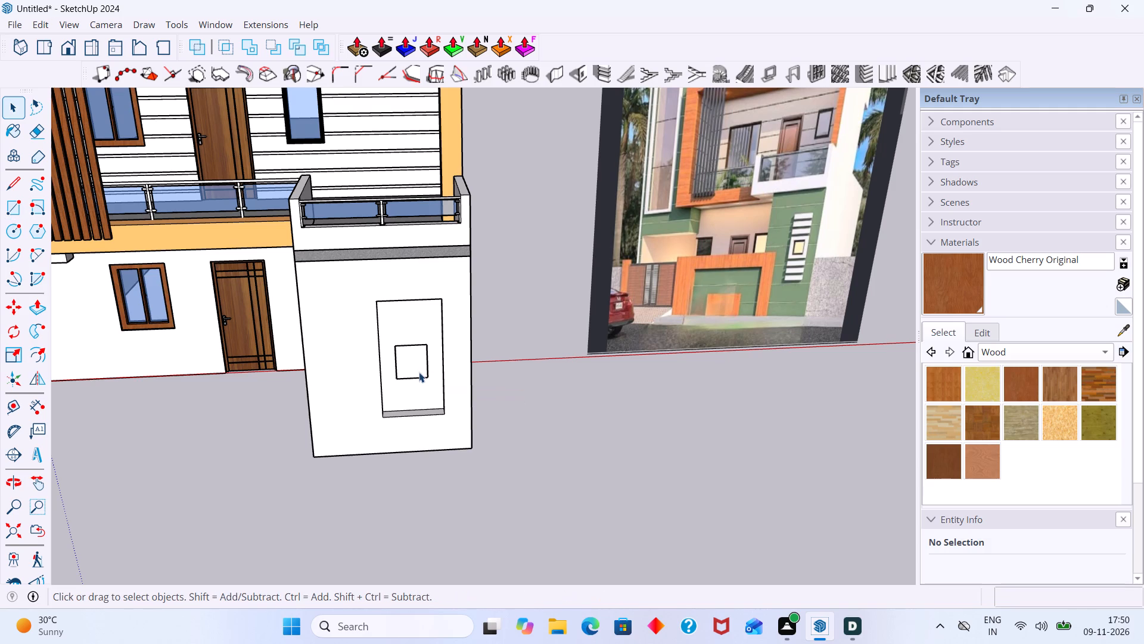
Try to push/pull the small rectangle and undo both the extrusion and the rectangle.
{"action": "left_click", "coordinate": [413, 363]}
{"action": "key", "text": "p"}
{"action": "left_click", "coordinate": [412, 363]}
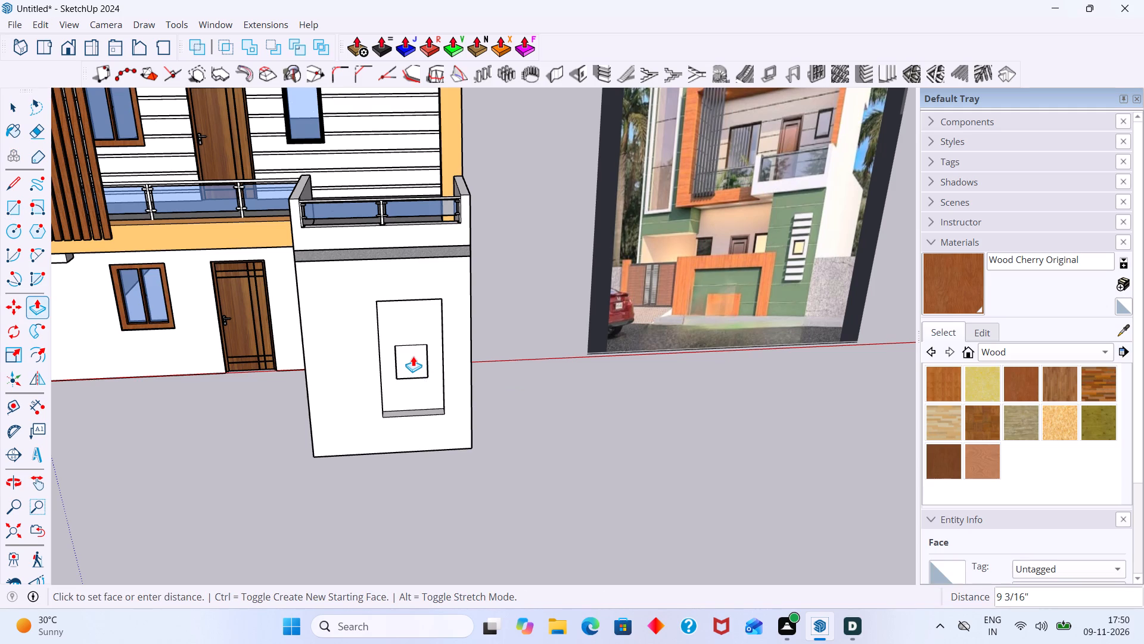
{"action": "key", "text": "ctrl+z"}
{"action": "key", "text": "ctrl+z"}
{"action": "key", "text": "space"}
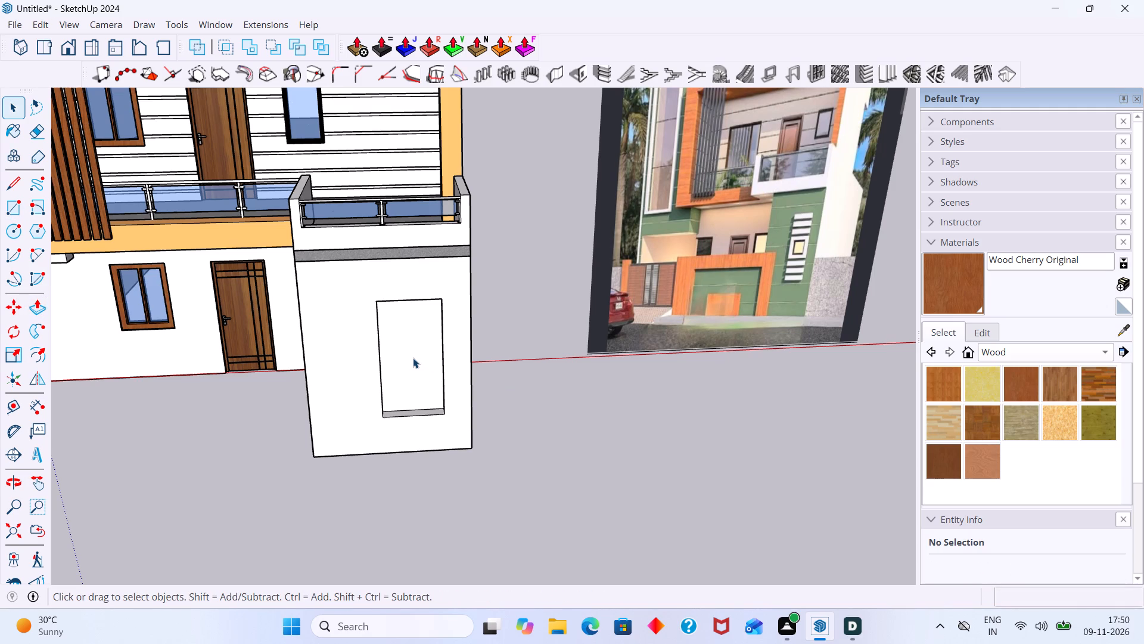
Inside the projecting wall group, draw a square of about 1' 6 9/16" in the middle of the recessed face.
{"action": "triple_click", "coordinate": [412, 358]}
{"action": "left_click", "coordinate": [415, 366]}
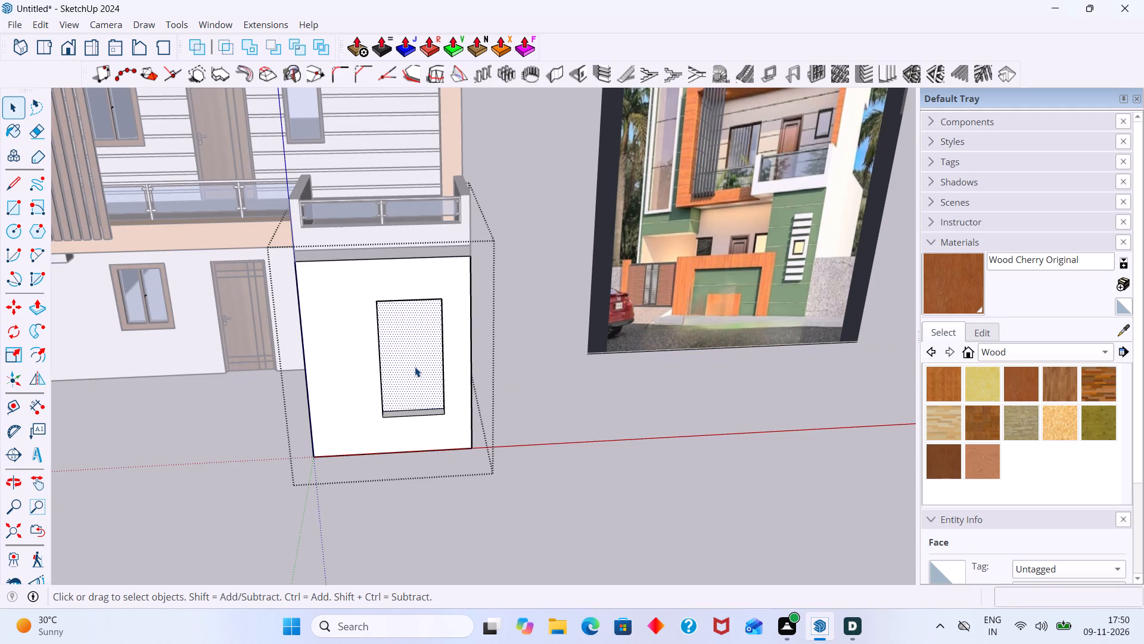
{"action": "key", "text": "r"}
{"action": "left_click", "coordinate": [399, 347]}
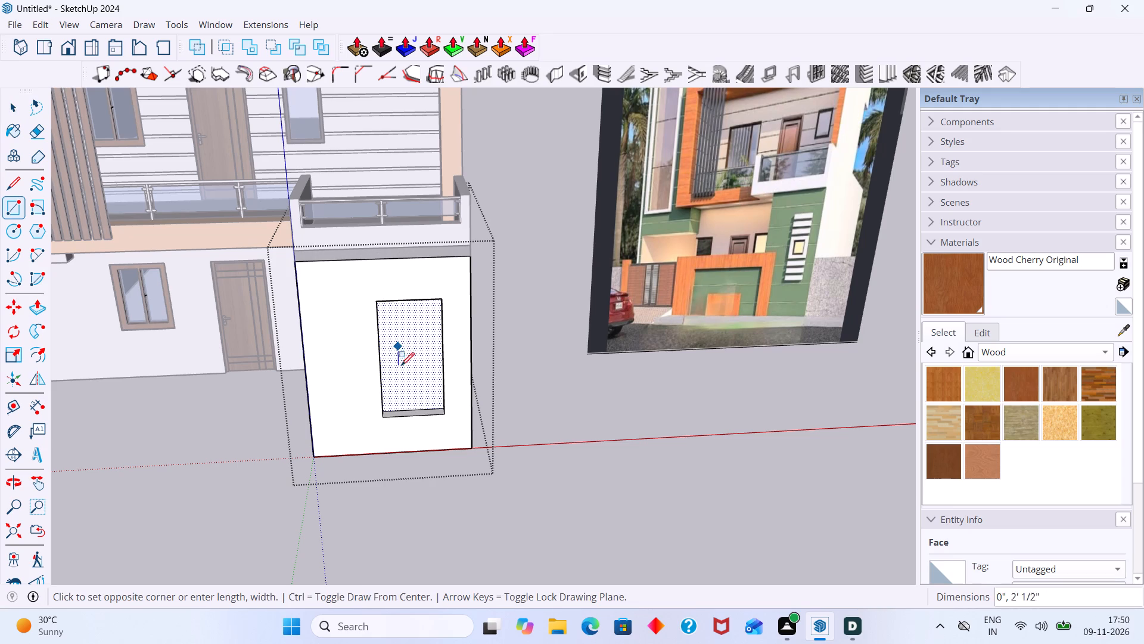
{"action": "left_click", "coordinate": [427, 376]}
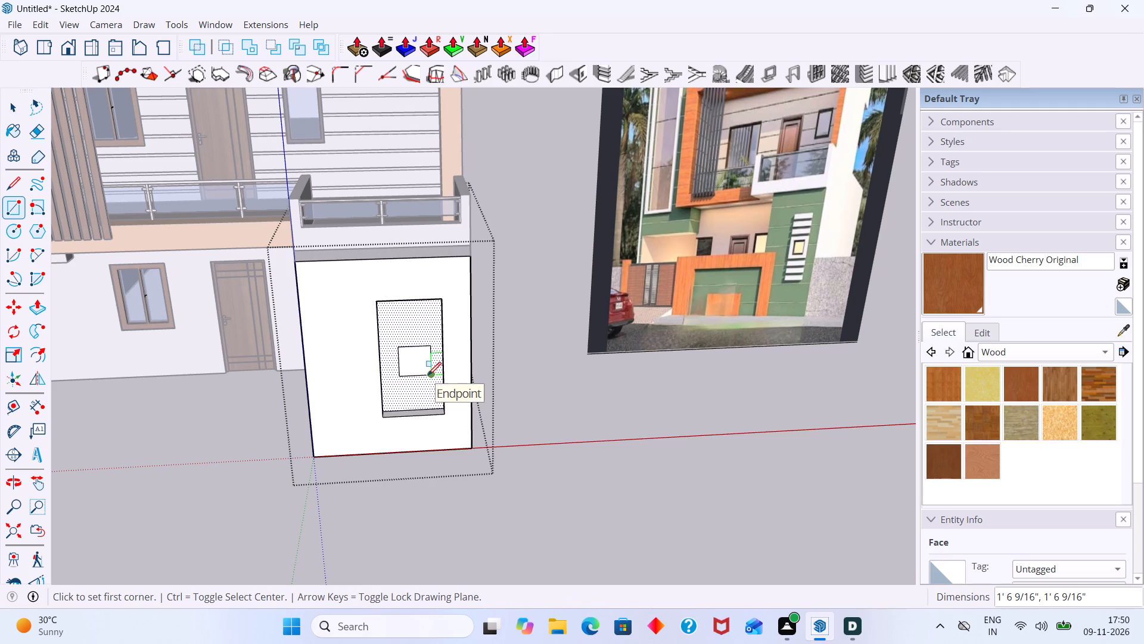
{"action": "key", "text": "space"}
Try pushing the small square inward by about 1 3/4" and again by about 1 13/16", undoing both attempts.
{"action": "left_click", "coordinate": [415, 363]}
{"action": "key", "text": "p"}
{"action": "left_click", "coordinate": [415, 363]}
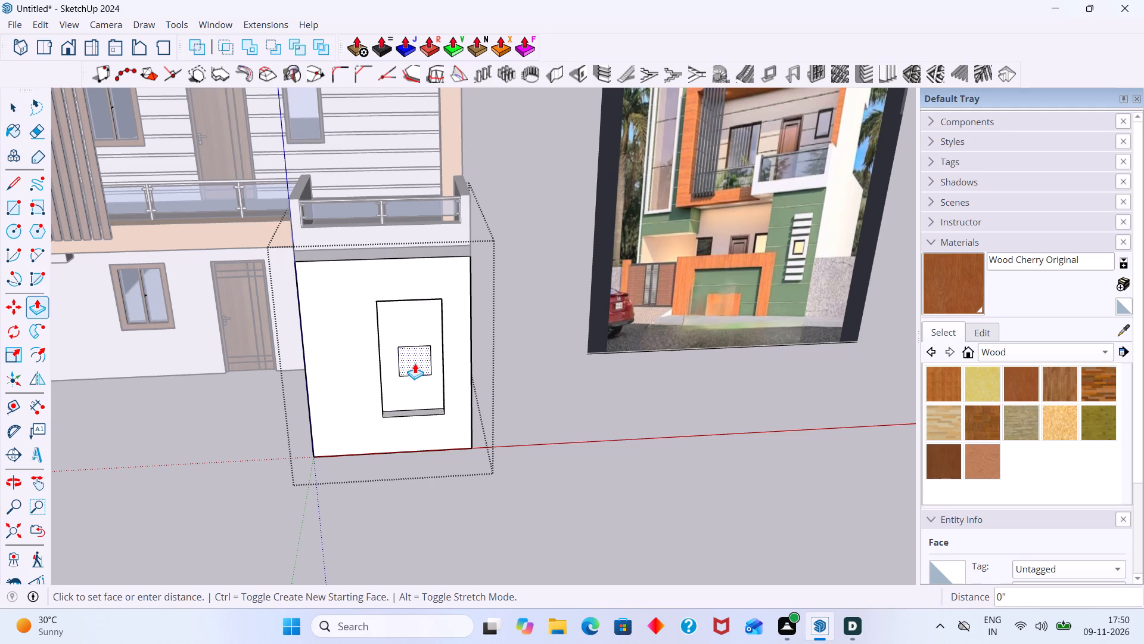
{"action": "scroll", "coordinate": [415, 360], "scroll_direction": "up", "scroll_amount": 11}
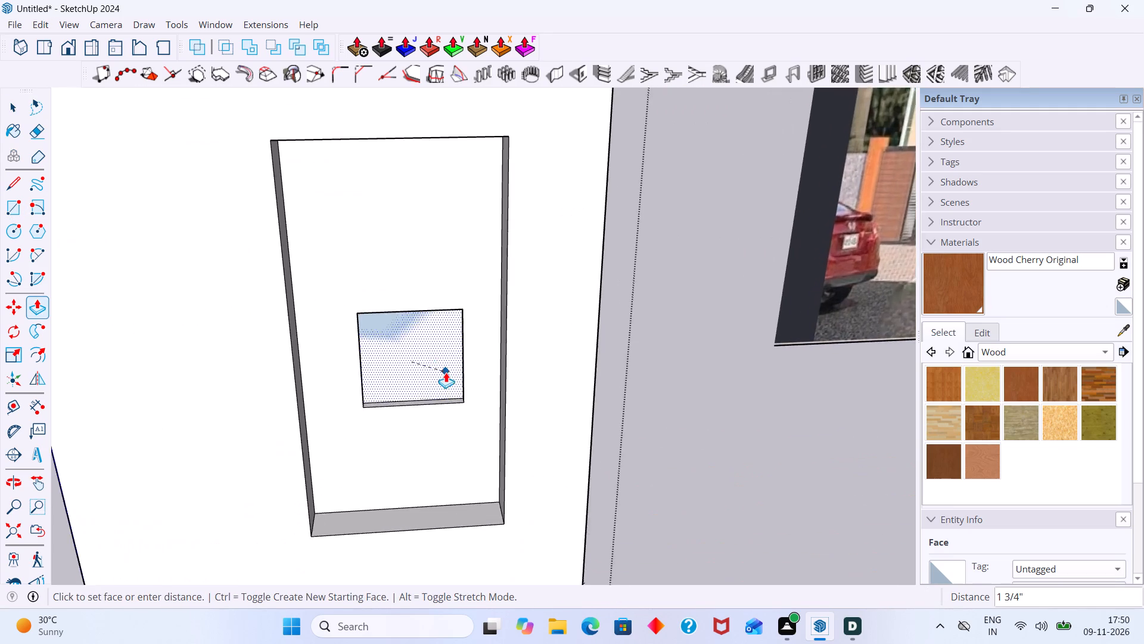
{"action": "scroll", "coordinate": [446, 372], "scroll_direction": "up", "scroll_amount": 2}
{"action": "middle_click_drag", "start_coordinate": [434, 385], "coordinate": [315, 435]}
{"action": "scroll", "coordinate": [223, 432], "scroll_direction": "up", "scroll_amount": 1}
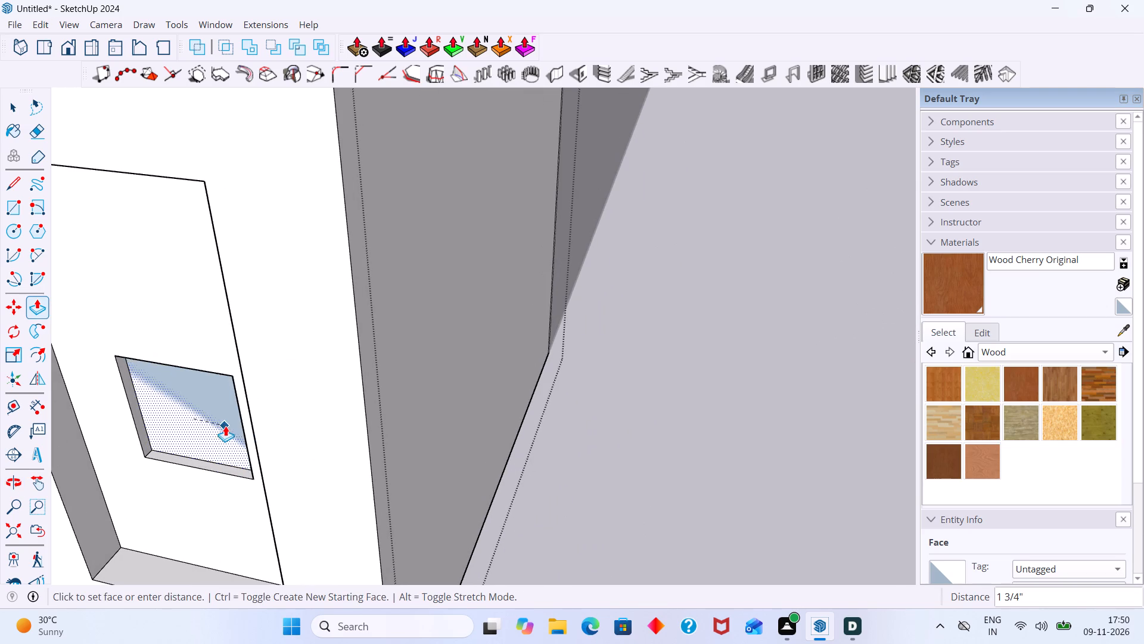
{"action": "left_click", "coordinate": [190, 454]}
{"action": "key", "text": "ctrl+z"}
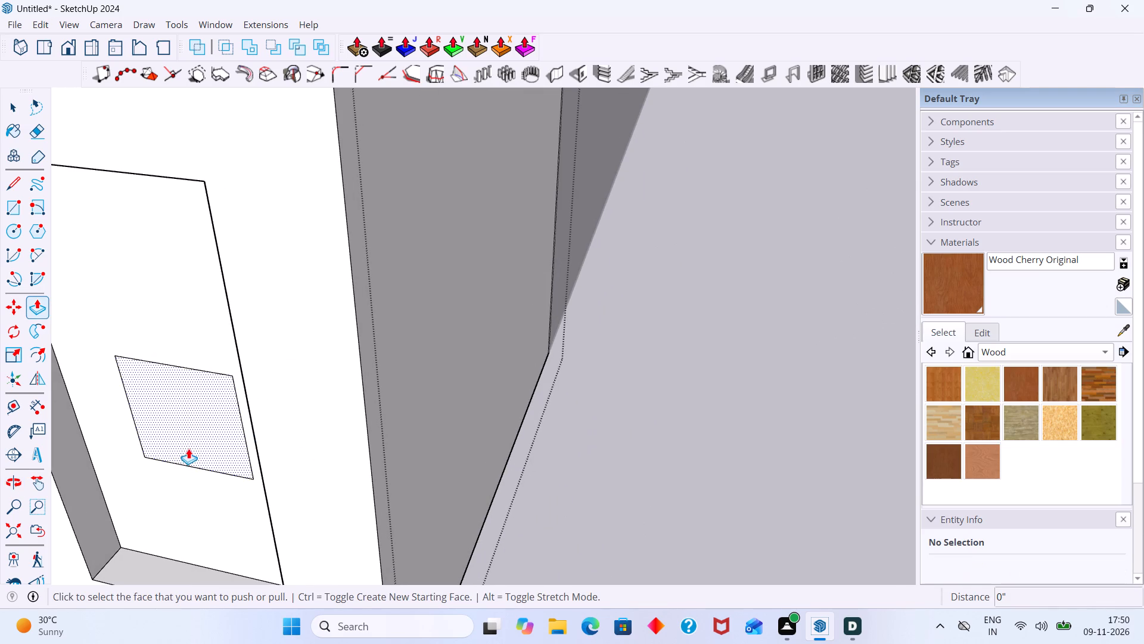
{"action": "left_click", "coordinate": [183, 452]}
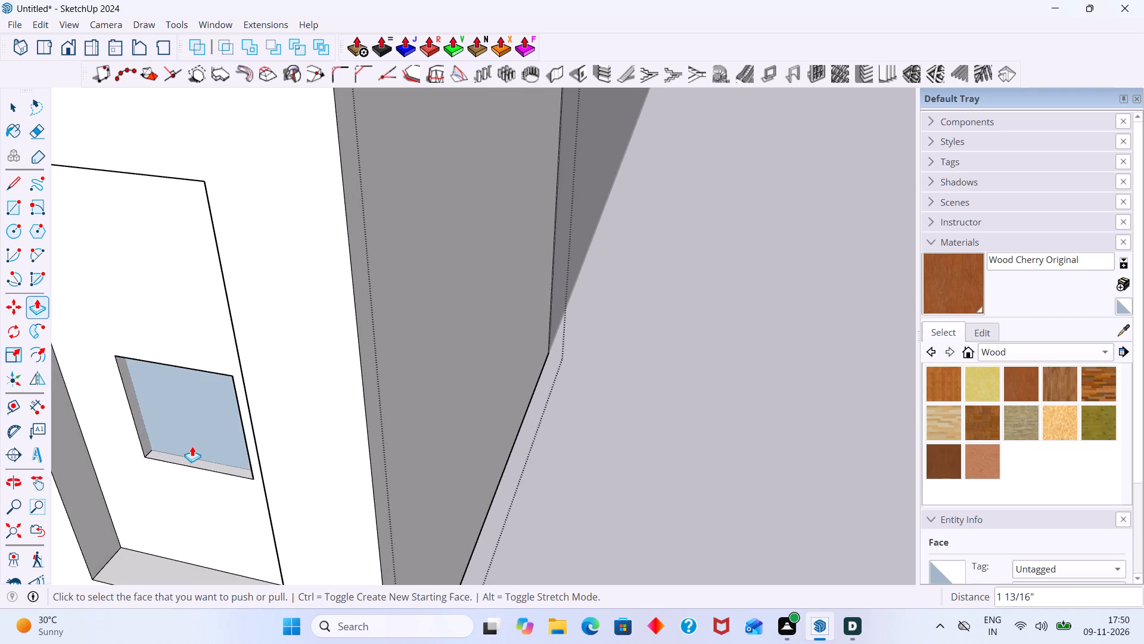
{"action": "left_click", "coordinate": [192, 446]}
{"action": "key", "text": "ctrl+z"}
Push the small square about 1 1/2" into the recessed panel and leave the projecting wall group.
{"action": "left_click", "coordinate": [186, 450]}
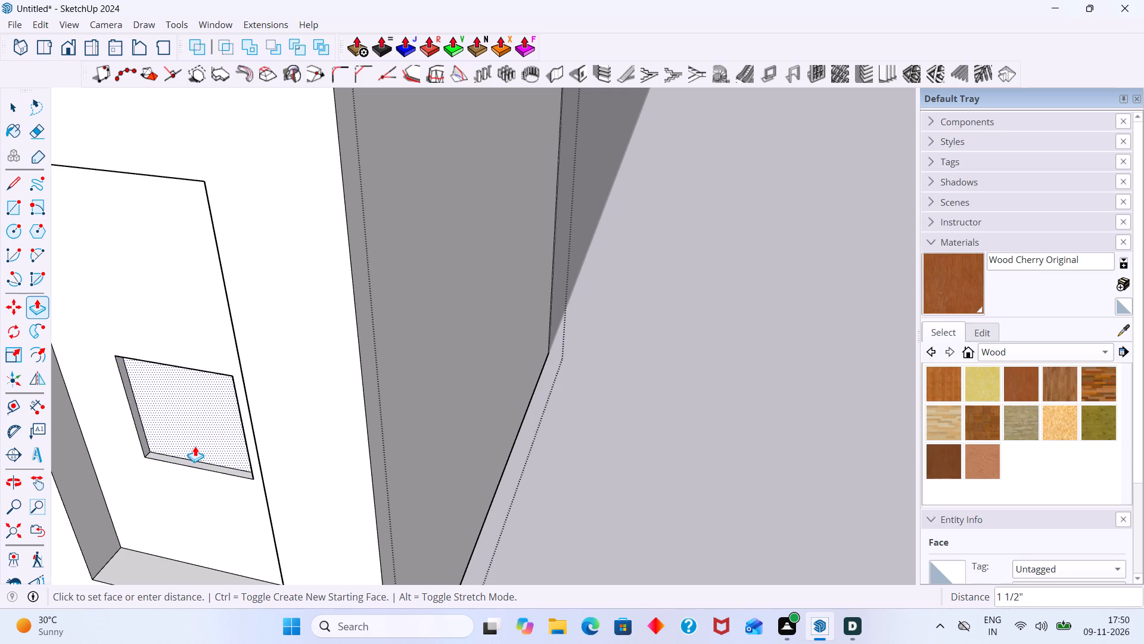
{"action": "left_click", "coordinate": [195, 446]}
{"action": "key", "text": "space"}
{"action": "left_click", "coordinate": [254, 445]}
{"action": "scroll", "coordinate": [262, 441], "scroll_direction": "down", "scroll_amount": 5}
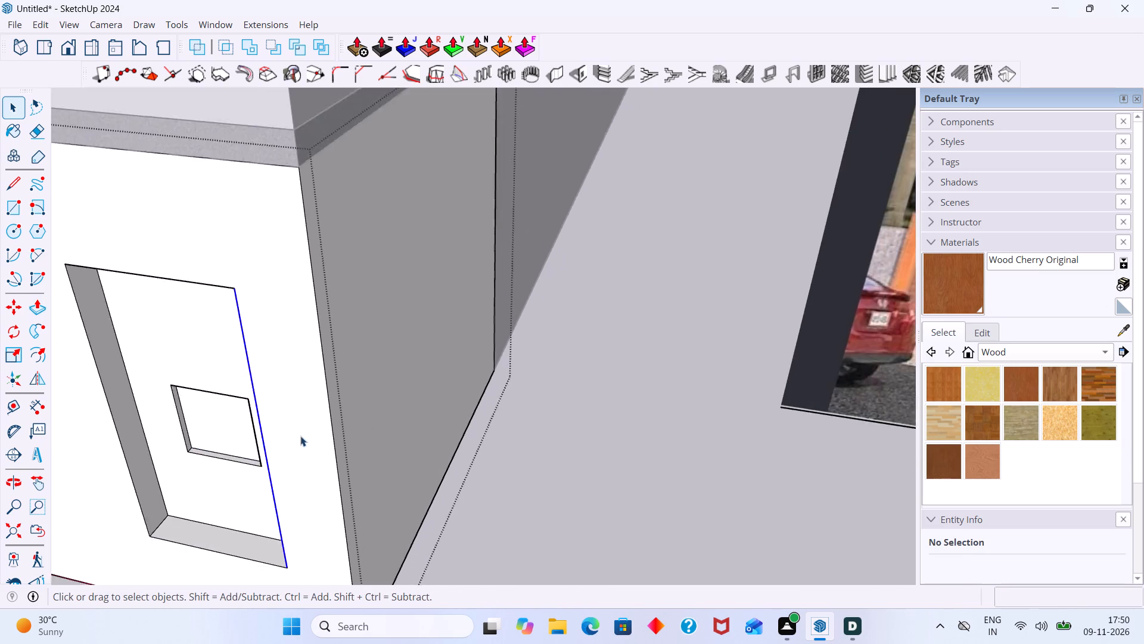
{"action": "scroll", "coordinate": [300, 436], "scroll_direction": "down", "scroll_amount": 2}
{"action": "left_click", "coordinate": [300, 428]}
{"action": "scroll", "coordinate": [303, 428], "scroll_direction": "down", "scroll_amount": 3}
{"action": "left_click_drag", "start_coordinate": [469, 479], "coordinate": [464, 478]}
{"action": "middle_click_drag", "start_coordinate": [419, 467], "coordinate": [635, 431]}
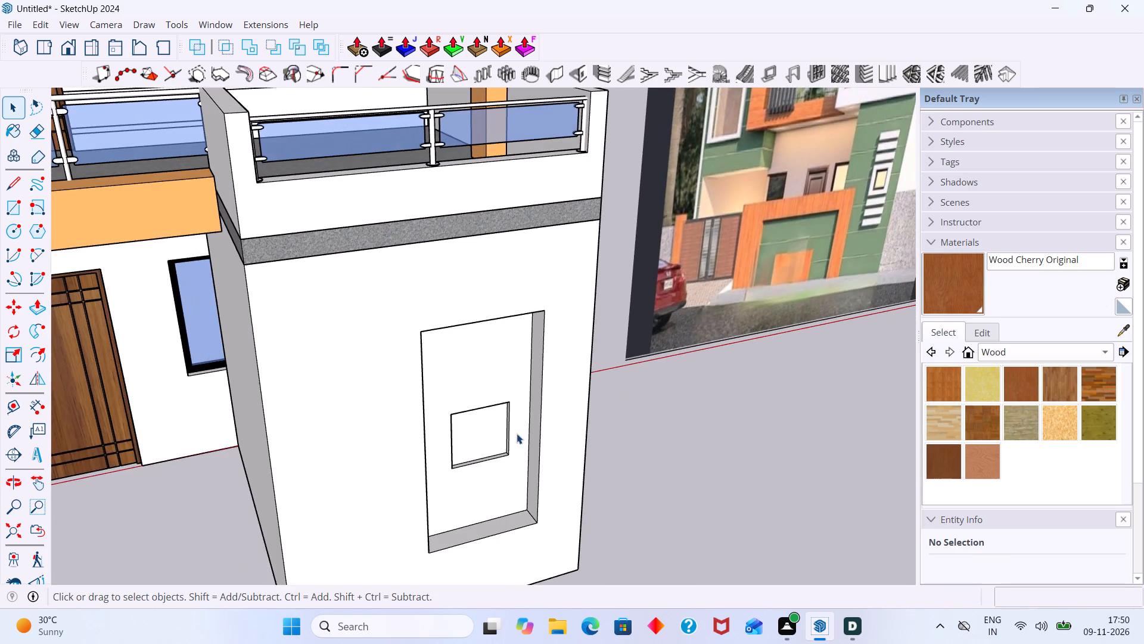
{"action": "scroll", "coordinate": [562, 425], "scroll_direction": "up", "scroll_amount": 3}
{"action": "scroll", "coordinate": [567, 420], "scroll_direction": "down", "scroll_amount": 7}
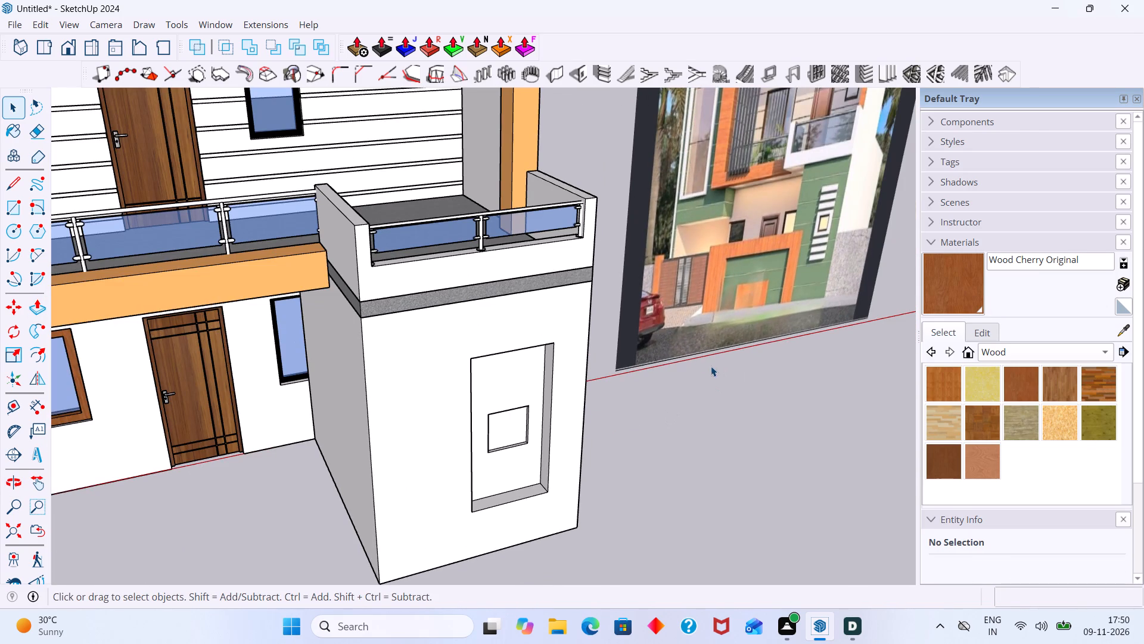
Open the projecting wall group for editing.
{"action": "middle_click_drag", "start_coordinate": [673, 371], "coordinate": [568, 372]}
{"action": "scroll", "coordinate": [477, 377], "scroll_direction": "up", "scroll_amount": 2}
{"action": "left_click", "coordinate": [455, 371]}
{"action": "scroll", "coordinate": [453, 375], "scroll_direction": "up", "scroll_amount": 2}
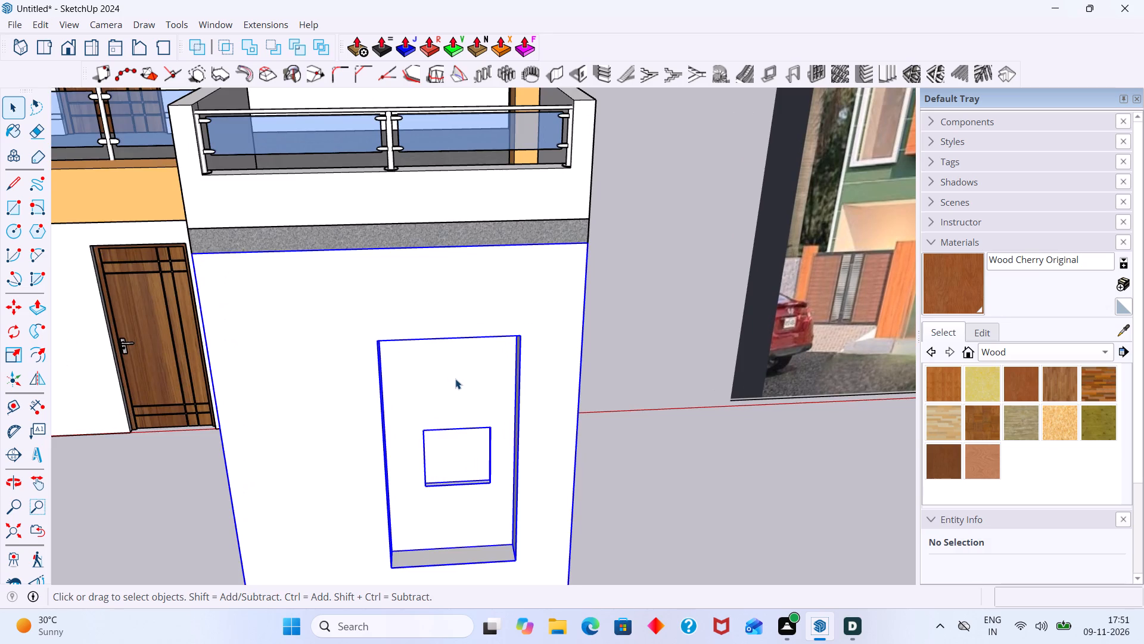
{"action": "double_click", "coordinate": [455, 379]}
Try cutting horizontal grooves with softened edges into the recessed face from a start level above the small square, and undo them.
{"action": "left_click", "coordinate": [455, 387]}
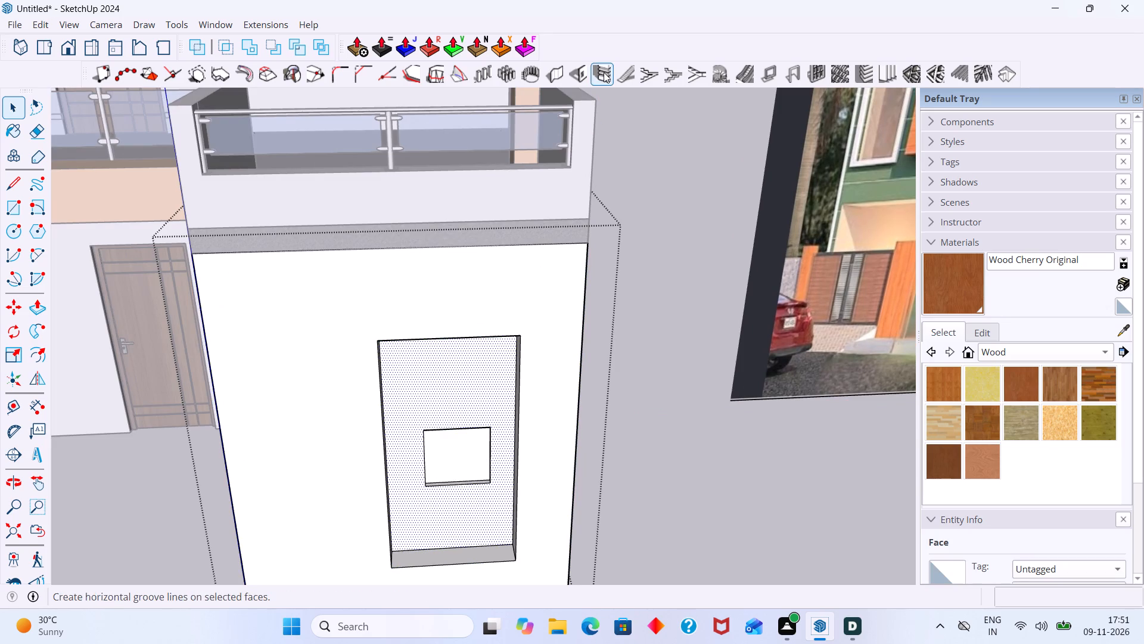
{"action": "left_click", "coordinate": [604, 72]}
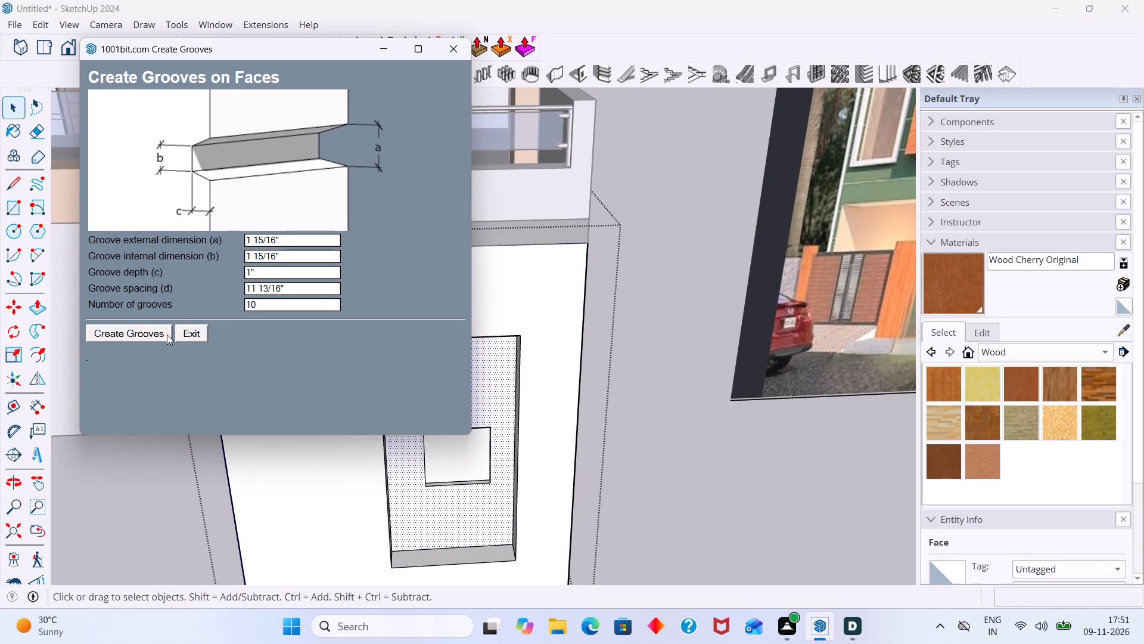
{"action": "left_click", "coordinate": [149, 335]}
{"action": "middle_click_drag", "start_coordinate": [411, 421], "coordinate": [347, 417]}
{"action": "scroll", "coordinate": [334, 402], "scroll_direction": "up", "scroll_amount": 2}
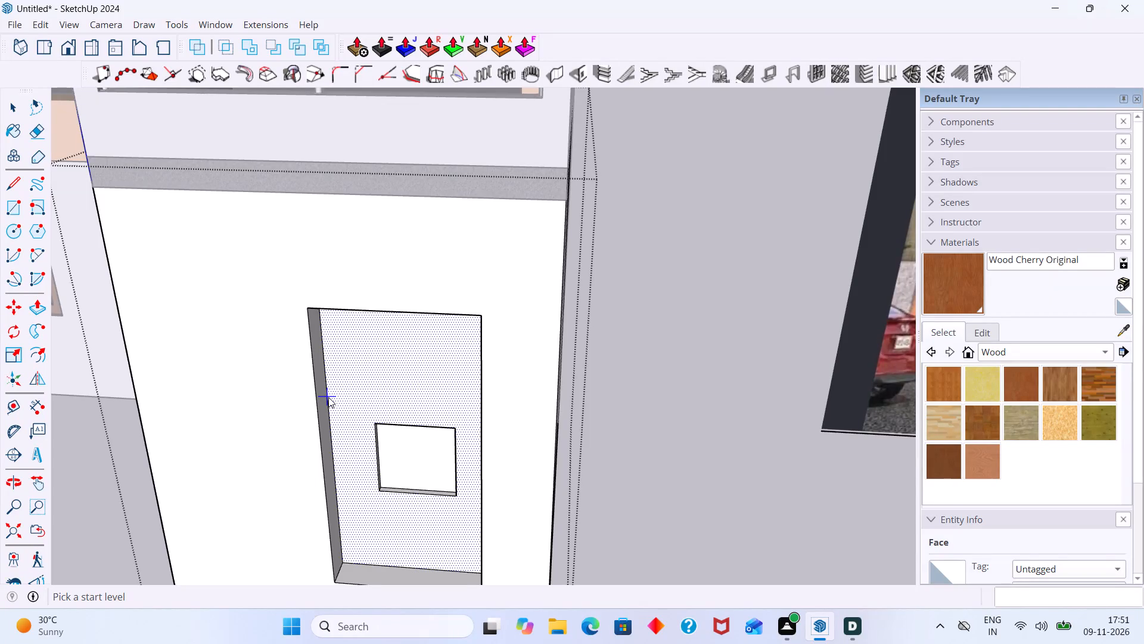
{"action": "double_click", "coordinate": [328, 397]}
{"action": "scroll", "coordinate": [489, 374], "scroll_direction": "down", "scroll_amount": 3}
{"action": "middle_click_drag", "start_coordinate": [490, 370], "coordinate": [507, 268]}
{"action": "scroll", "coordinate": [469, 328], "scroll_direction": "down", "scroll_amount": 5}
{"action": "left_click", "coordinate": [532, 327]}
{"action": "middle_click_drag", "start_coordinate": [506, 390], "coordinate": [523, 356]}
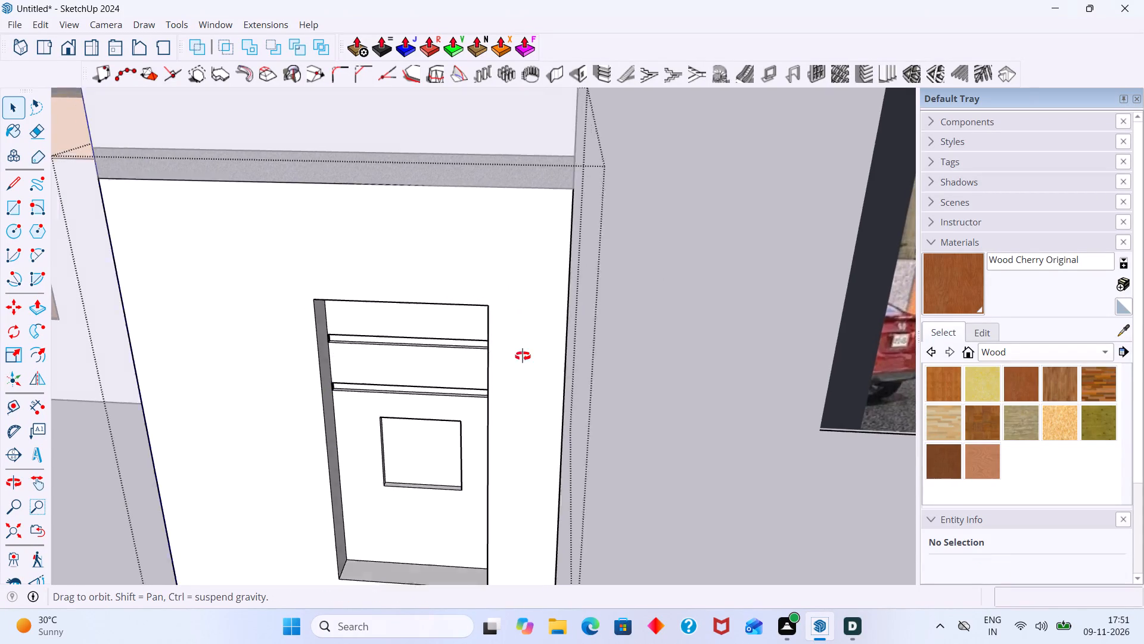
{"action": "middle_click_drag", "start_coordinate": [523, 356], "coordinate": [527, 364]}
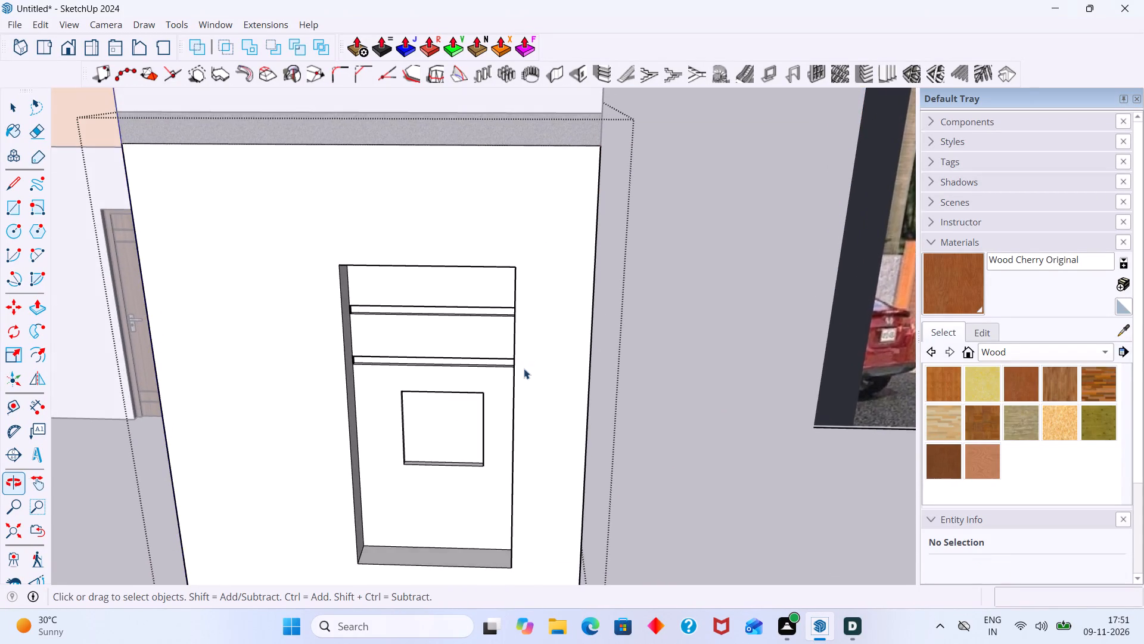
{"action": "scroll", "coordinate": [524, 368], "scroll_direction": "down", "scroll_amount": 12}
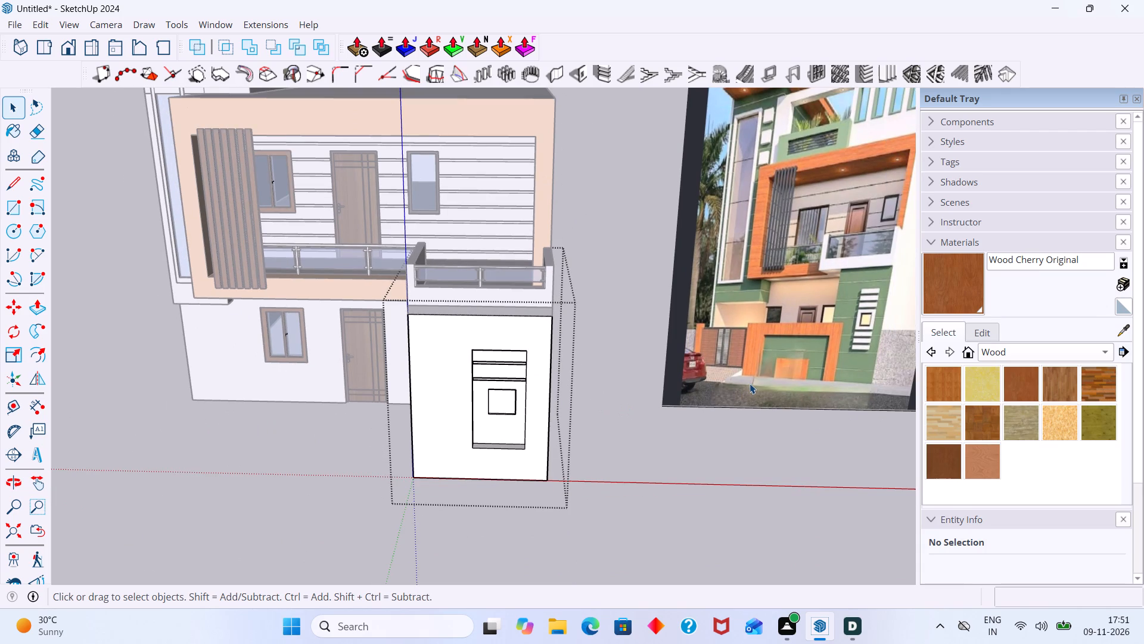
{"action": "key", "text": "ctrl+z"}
Cut horizontal grooves 1 15/16" wide, 1" deep, spaced 11 13/16" on the recessed face, starting just above the small square, without softening edges.
{"action": "scroll", "coordinate": [529, 364], "scroll_direction": "up", "scroll_amount": 5}
{"action": "left_click", "coordinate": [513, 370]}
{"action": "scroll", "coordinate": [513, 370], "scroll_direction": "up", "scroll_amount": 1}
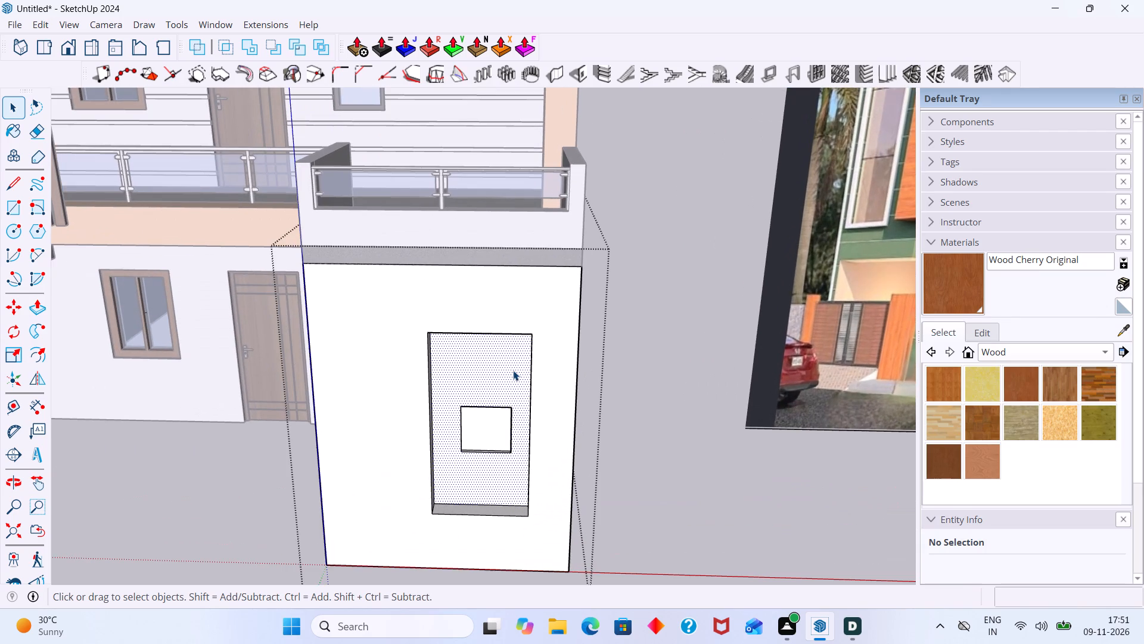
{"action": "left_click", "coordinate": [605, 78]}
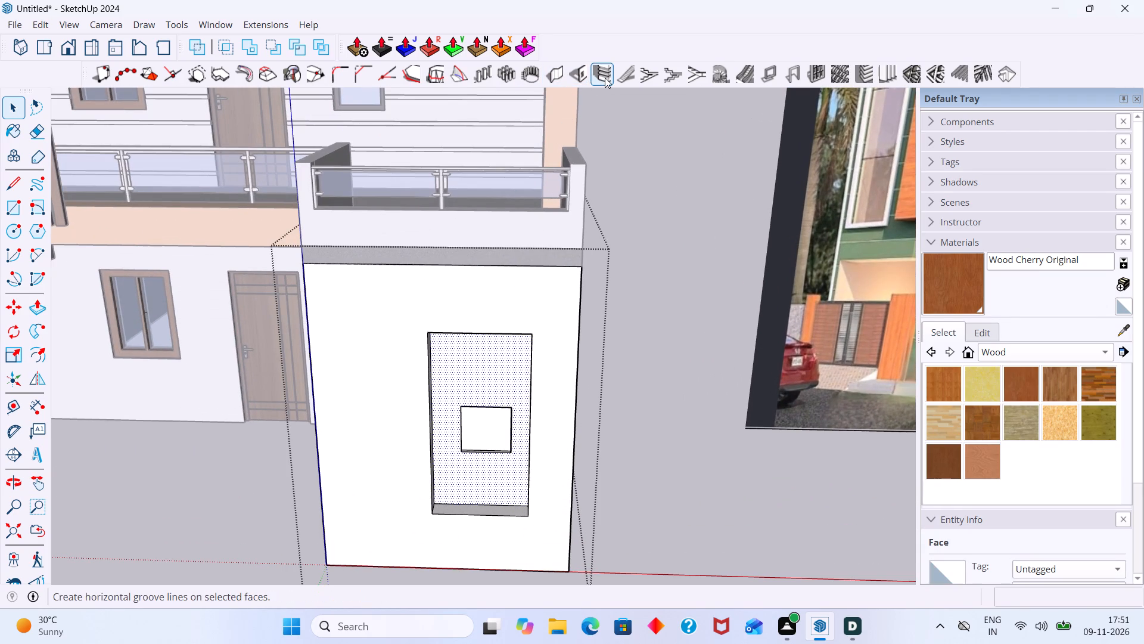
{"action": "left_click", "coordinate": [142, 333]}
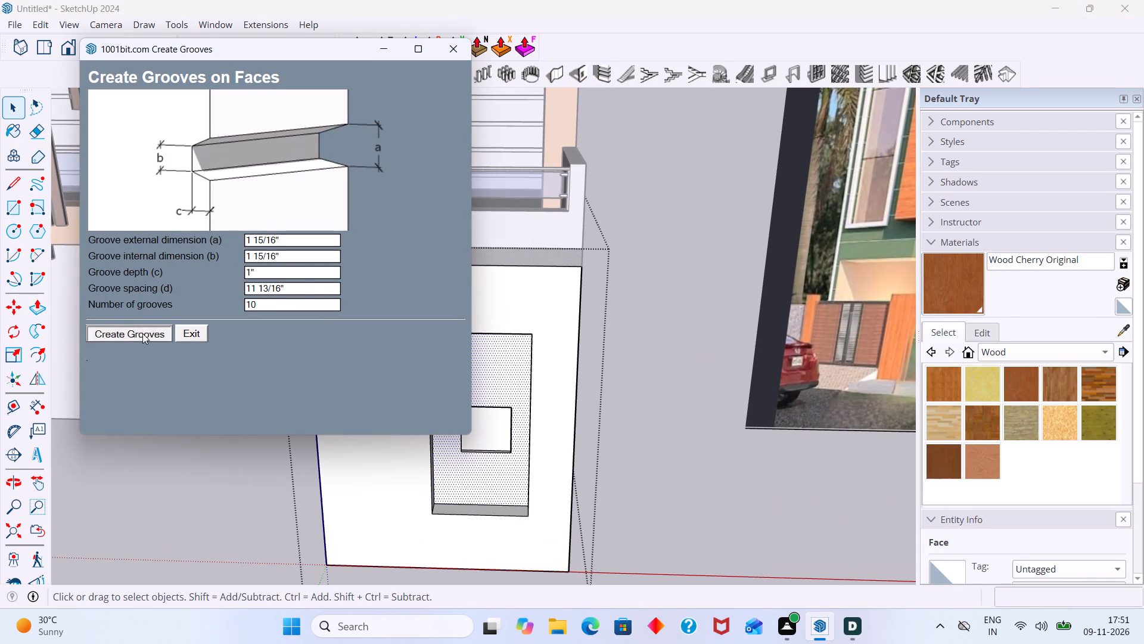
{"action": "scroll", "coordinate": [499, 410], "scroll_direction": "up", "scroll_amount": 2}
{"action": "middle_click_drag", "start_coordinate": [486, 404], "coordinate": [419, 401]}
{"action": "scroll", "coordinate": [356, 388], "scroll_direction": "up", "scroll_amount": 2}
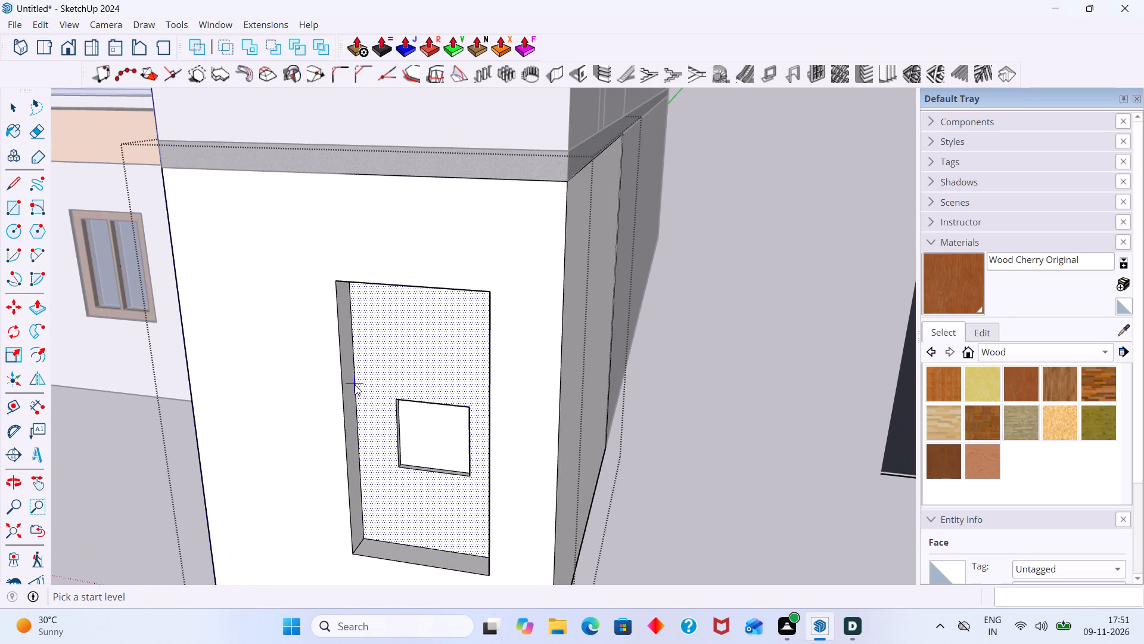
{"action": "double_click", "coordinate": [358, 383]}
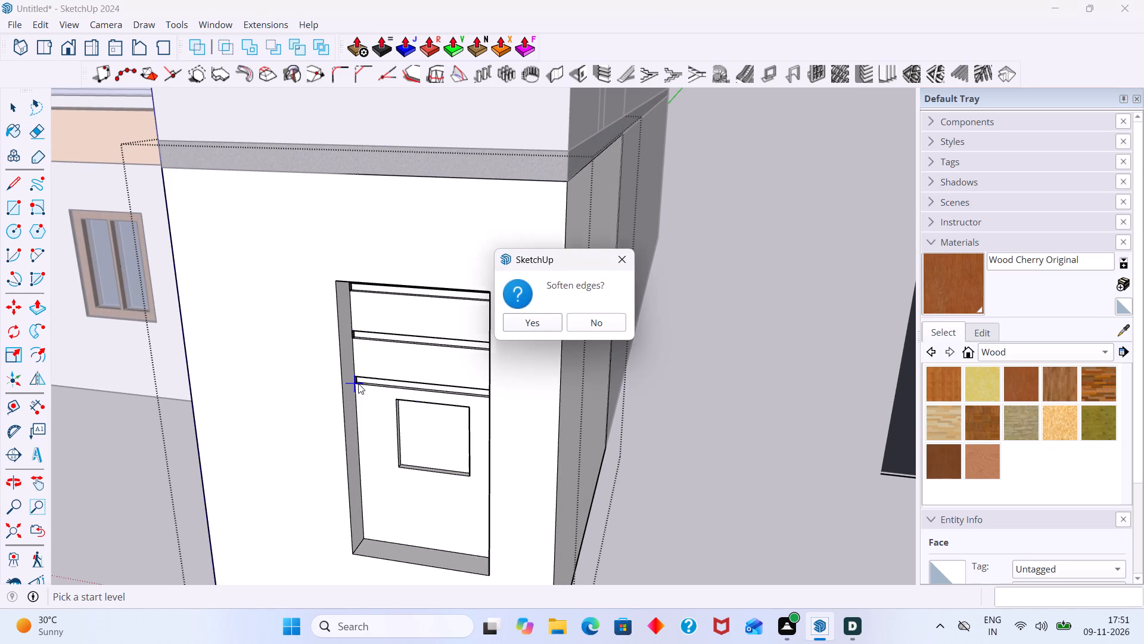
{"action": "left_click", "coordinate": [624, 261]}
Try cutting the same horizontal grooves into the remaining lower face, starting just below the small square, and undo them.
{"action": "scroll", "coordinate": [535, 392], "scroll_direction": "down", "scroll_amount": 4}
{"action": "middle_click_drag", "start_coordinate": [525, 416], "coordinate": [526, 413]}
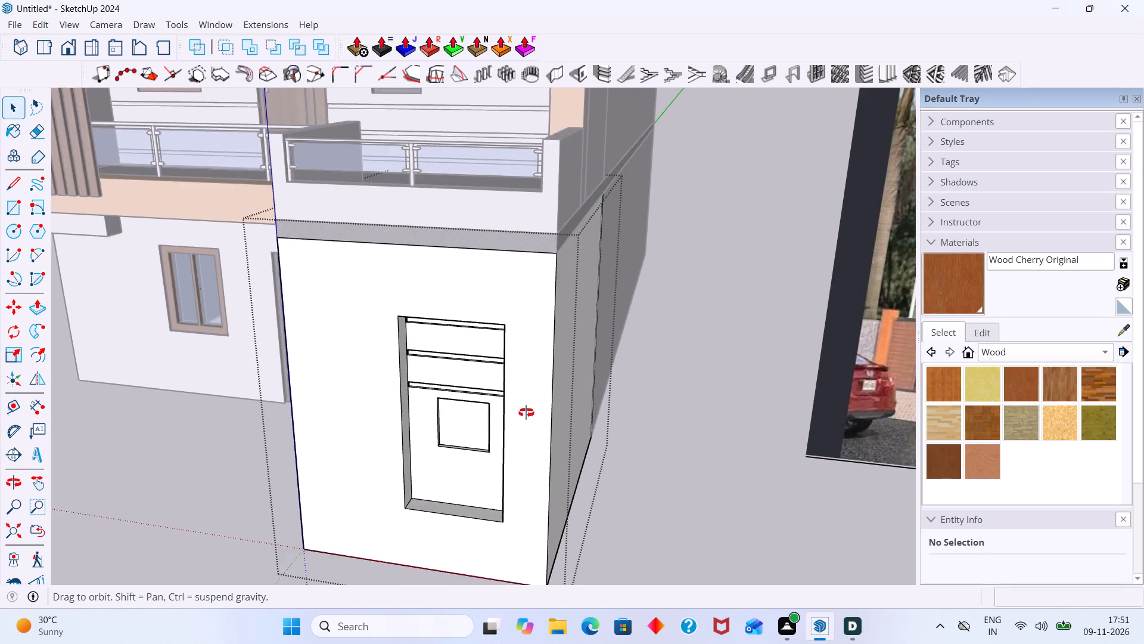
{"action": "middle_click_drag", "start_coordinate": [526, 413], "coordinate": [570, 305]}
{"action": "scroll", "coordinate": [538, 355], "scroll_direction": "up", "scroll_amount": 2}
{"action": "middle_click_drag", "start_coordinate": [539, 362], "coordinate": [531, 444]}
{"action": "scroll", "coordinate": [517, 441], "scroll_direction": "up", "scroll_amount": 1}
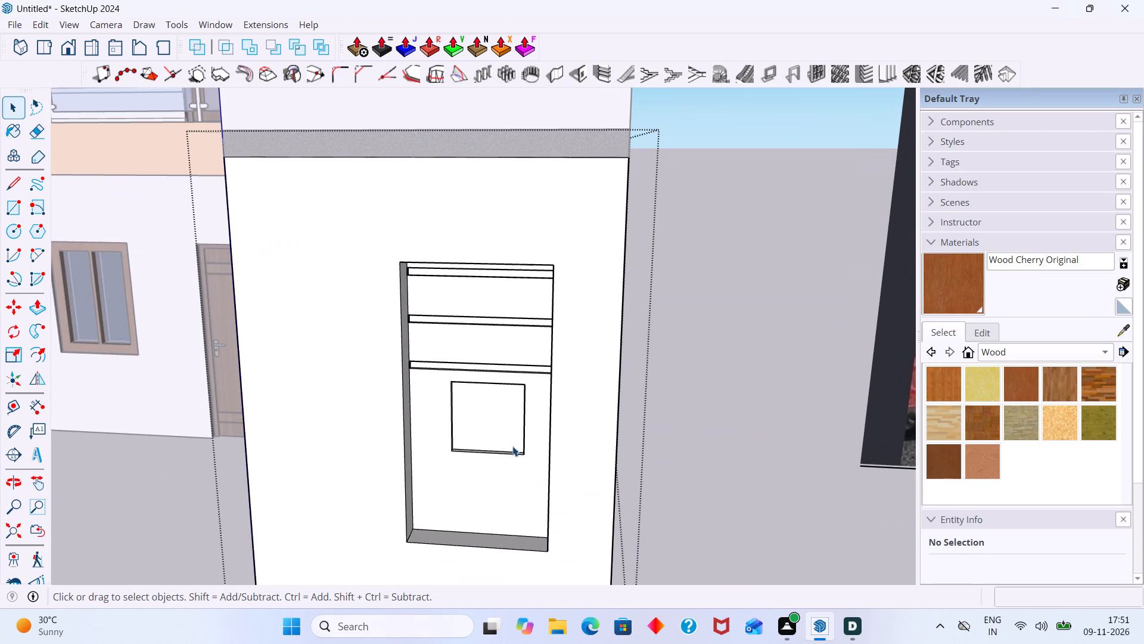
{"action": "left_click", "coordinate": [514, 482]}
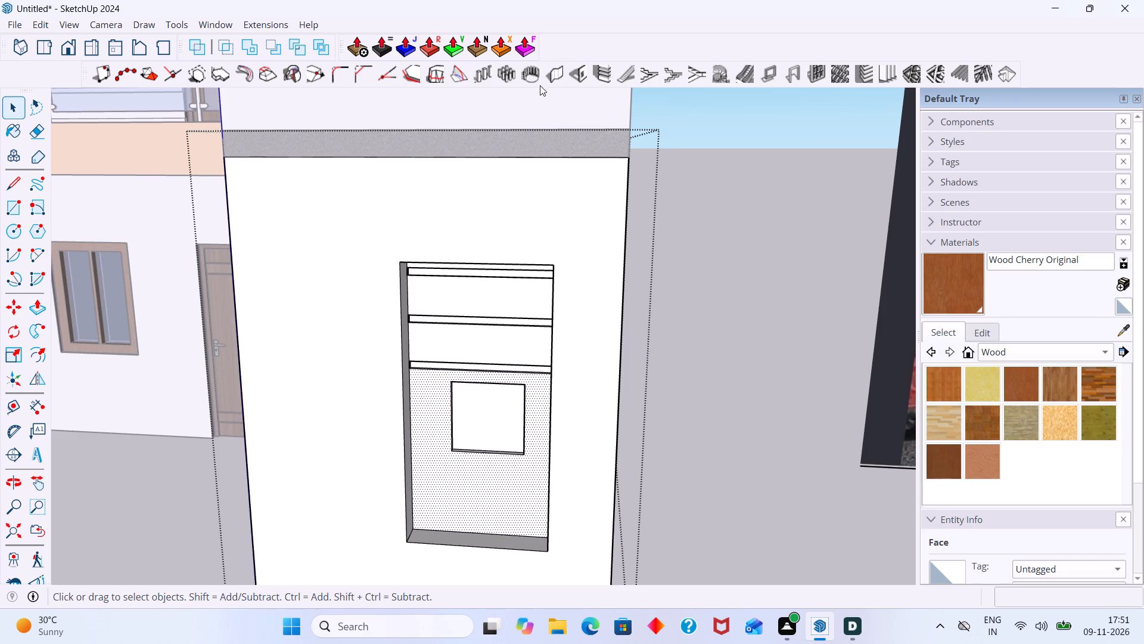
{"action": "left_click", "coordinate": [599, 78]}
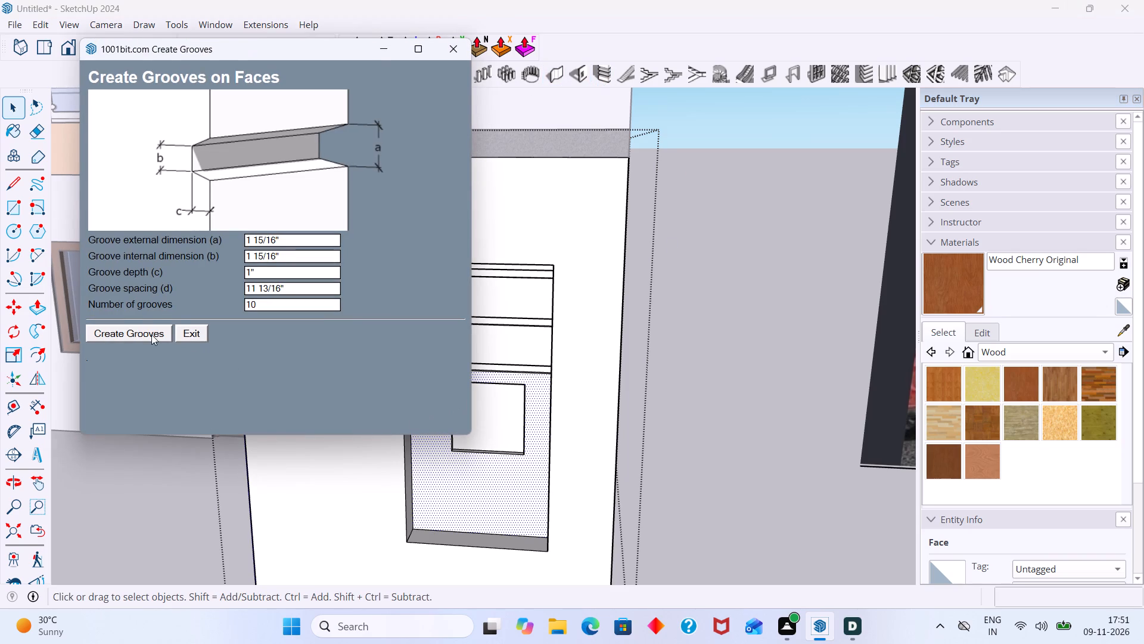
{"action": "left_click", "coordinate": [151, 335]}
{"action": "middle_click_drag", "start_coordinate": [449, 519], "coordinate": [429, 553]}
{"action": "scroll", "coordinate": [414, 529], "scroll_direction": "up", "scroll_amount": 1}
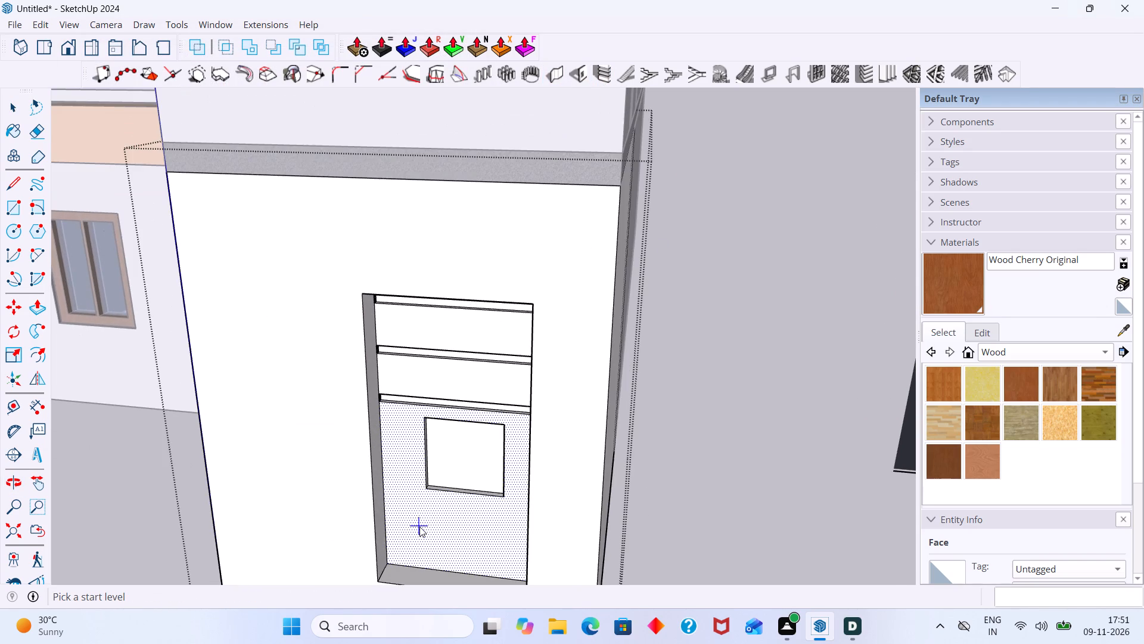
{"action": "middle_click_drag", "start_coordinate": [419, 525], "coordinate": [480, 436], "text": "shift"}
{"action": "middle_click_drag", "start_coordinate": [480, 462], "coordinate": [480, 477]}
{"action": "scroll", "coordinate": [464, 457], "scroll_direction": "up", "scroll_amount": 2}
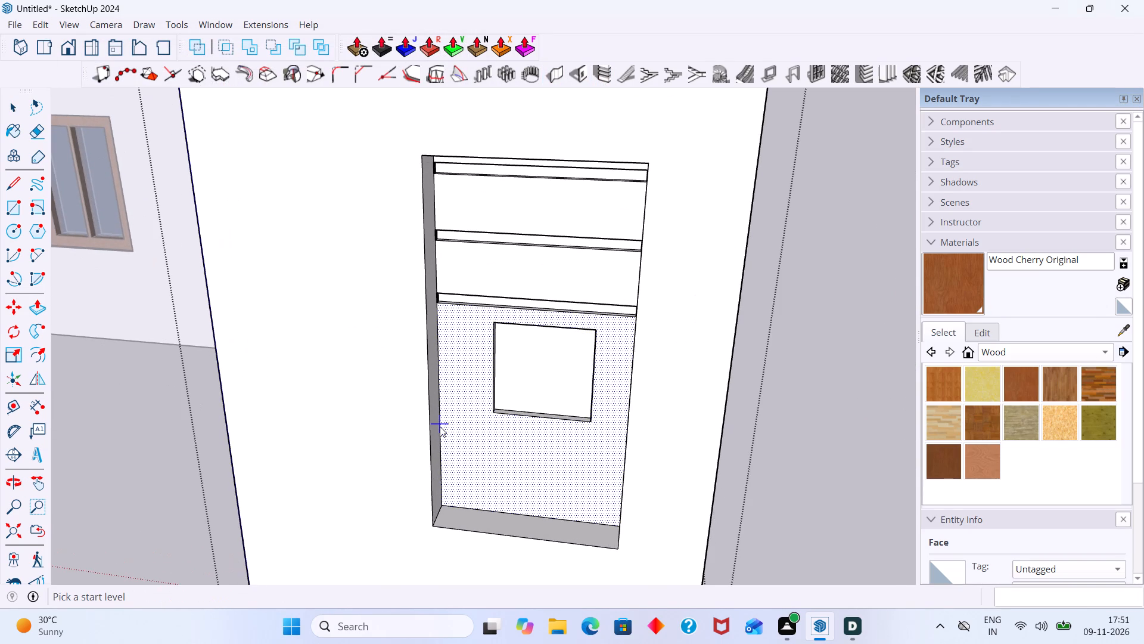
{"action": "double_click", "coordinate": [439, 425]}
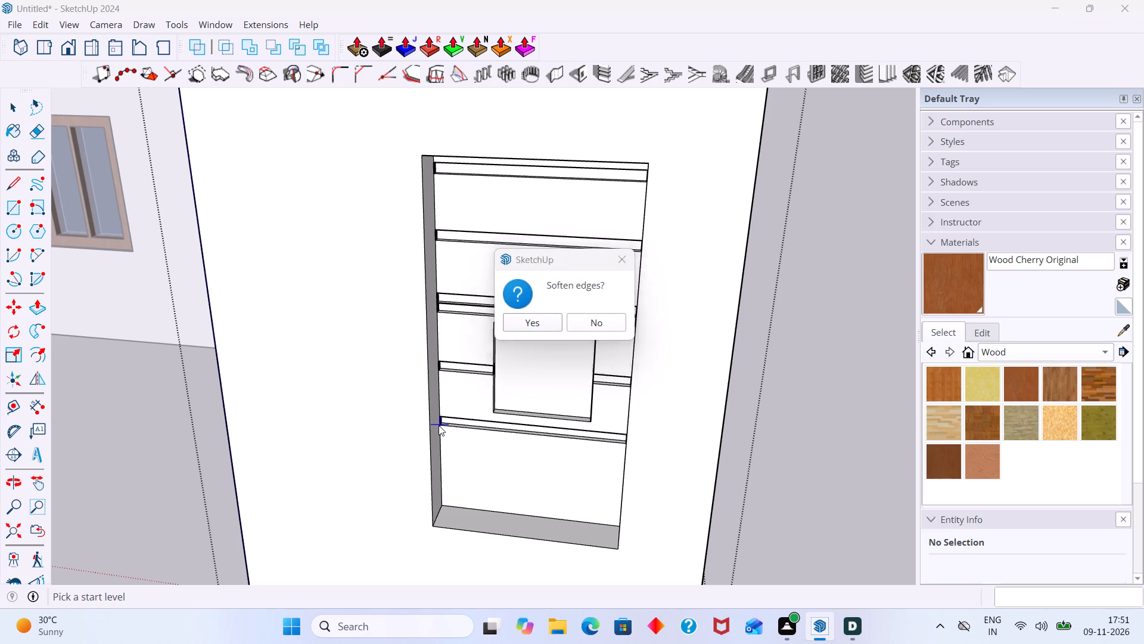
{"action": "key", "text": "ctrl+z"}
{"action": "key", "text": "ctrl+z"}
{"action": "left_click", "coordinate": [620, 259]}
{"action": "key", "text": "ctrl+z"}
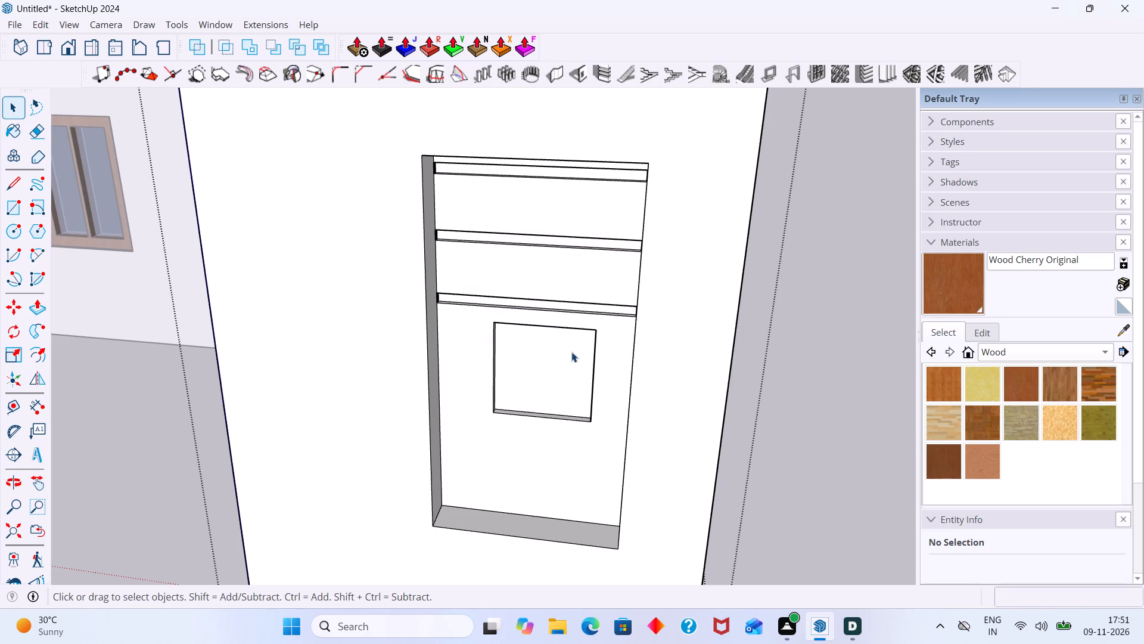
Draw lines from the small square's two bottom corners to the side edges of the recess, splitting off the face below it.
{"action": "scroll", "coordinate": [562, 368], "scroll_direction": "down", "scroll_amount": 4}
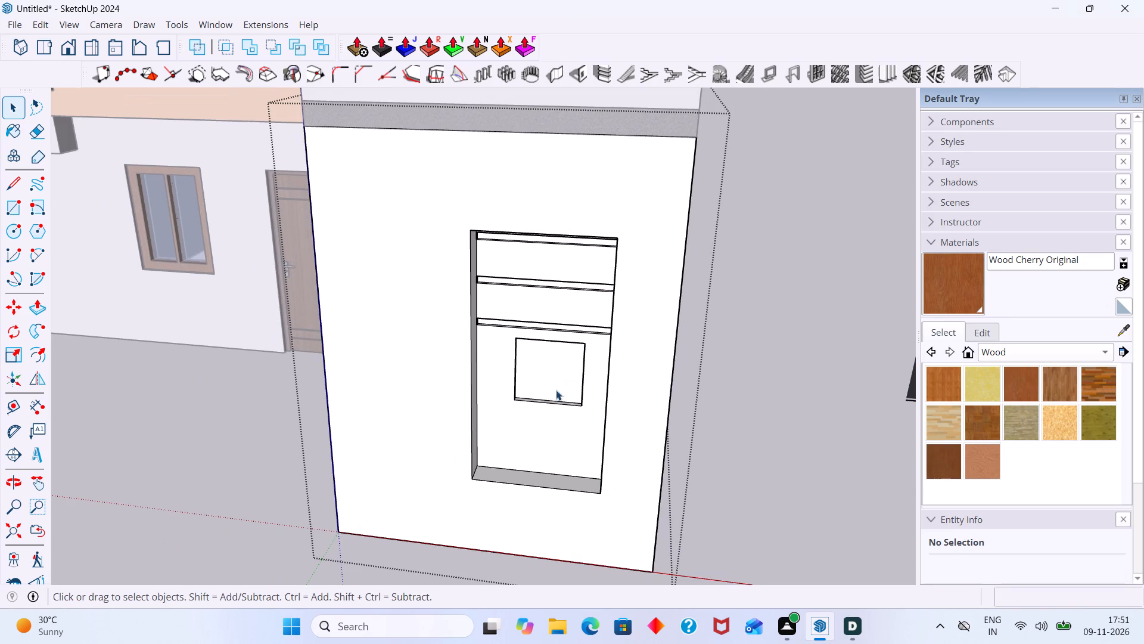
{"action": "scroll", "coordinate": [518, 416], "scroll_direction": "up", "scroll_amount": 5}
{"action": "left_click", "coordinate": [539, 431]}
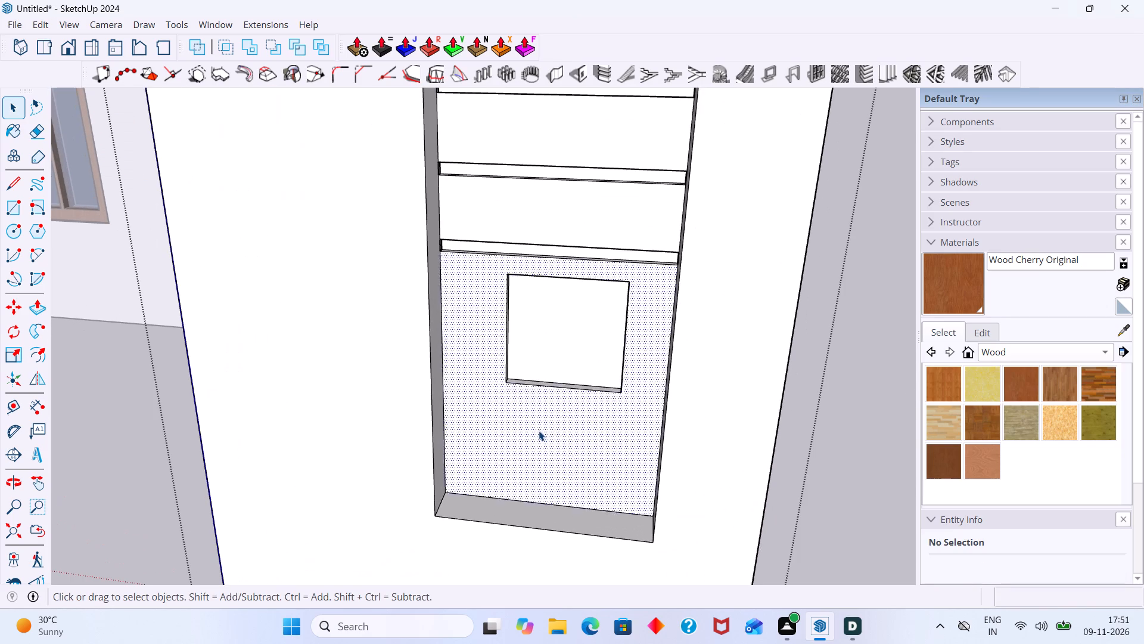
{"action": "key", "text": "l"}
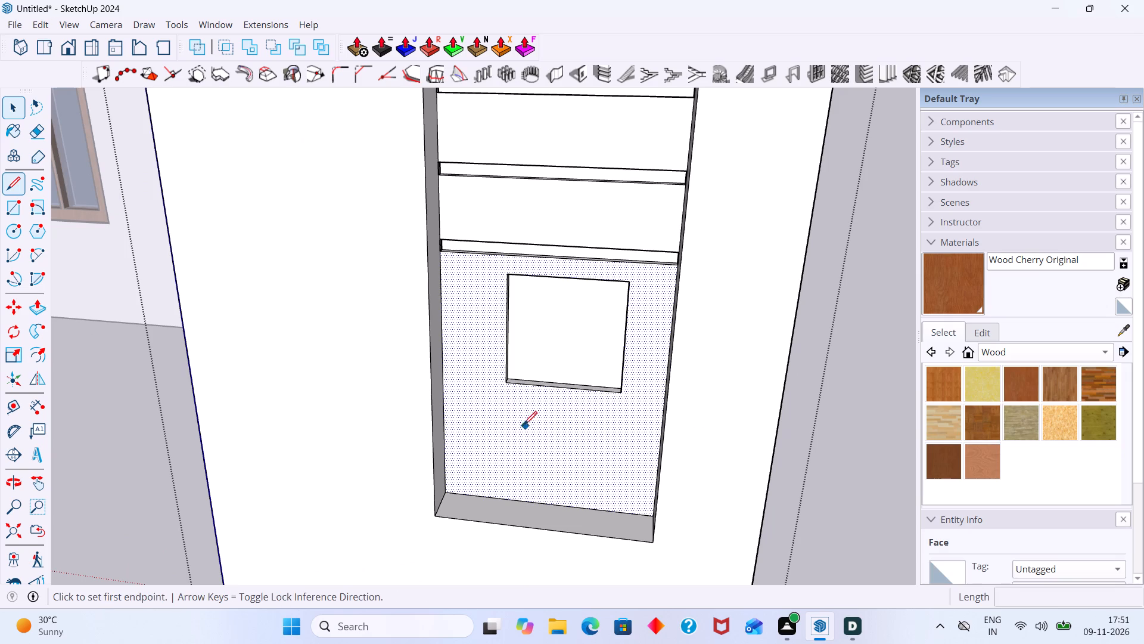
{"action": "left_click", "coordinate": [505, 385]}
{"action": "left_click", "coordinate": [444, 385]}
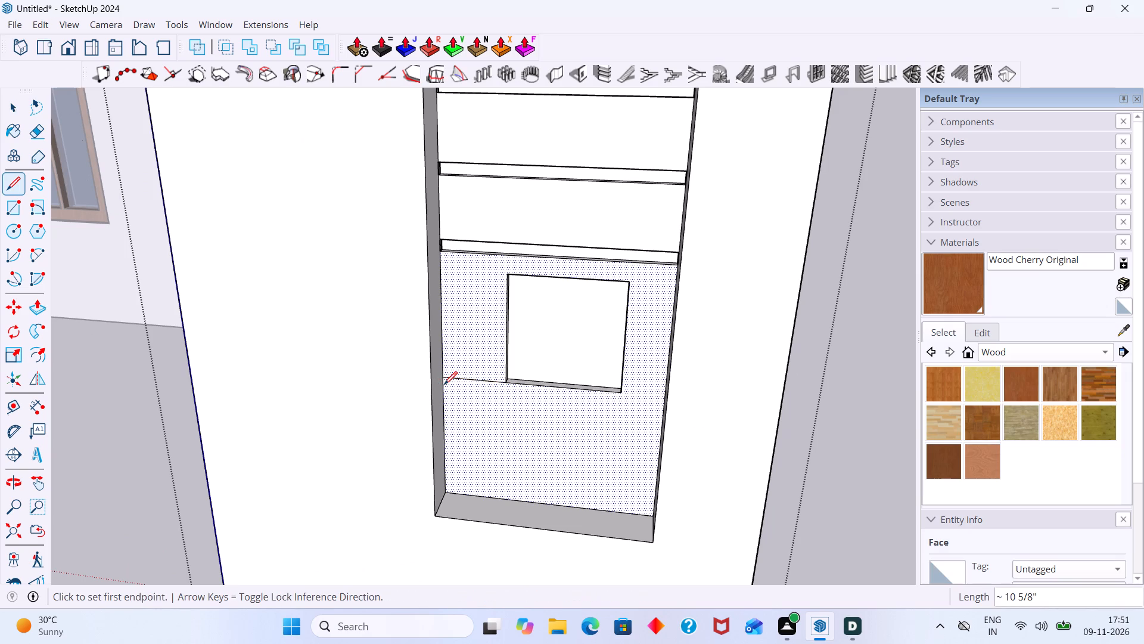
{"action": "left_click", "coordinate": [623, 392]}
{"action": "middle_click_drag", "start_coordinate": [672, 395], "coordinate": [711, 404]}
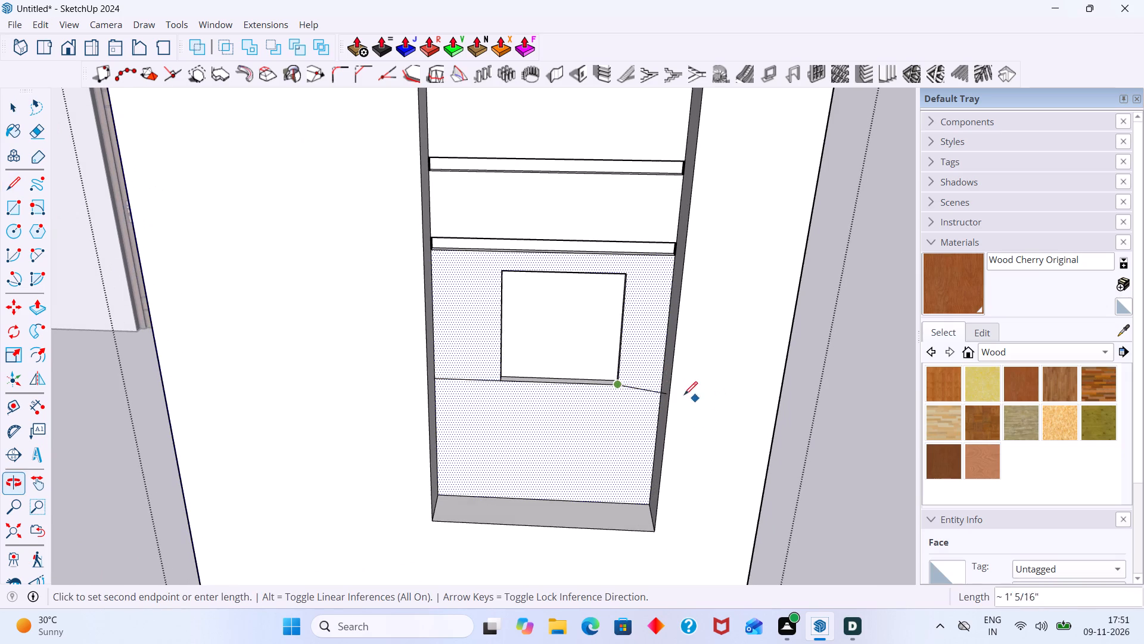
{"action": "left_click", "coordinate": [662, 388]}
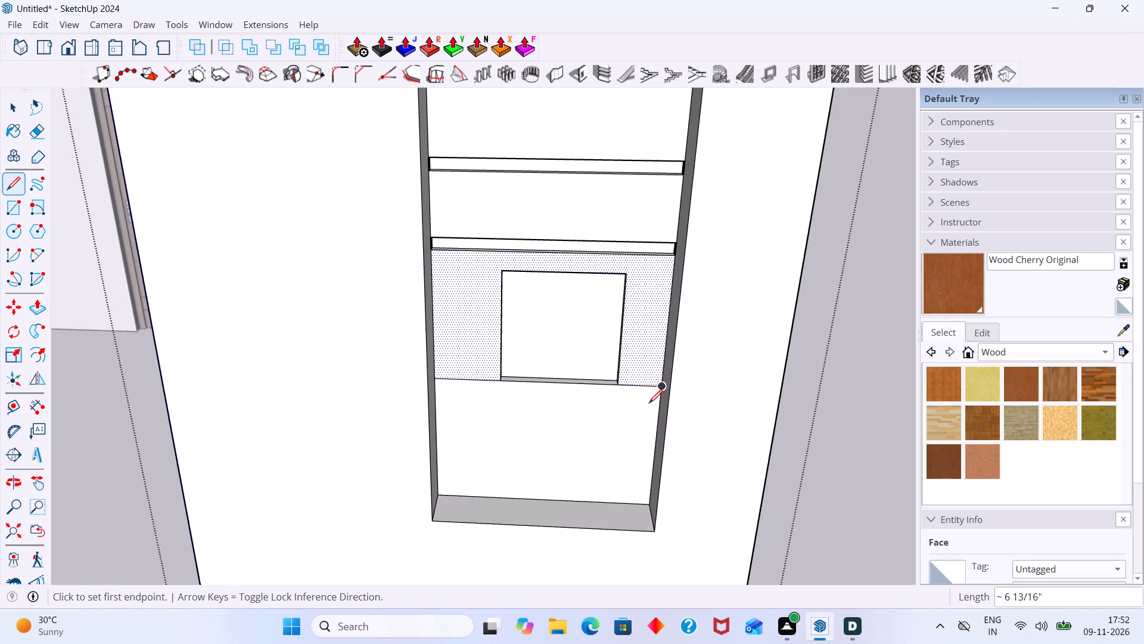
{"action": "key", "text": "space"}
Cut horizontal grooves 1 15/16" wide, 1" deep, spaced 11 13/16" on the lower recessed face, starting just above its bottom edge.
{"action": "left_click", "coordinate": [628, 432]}
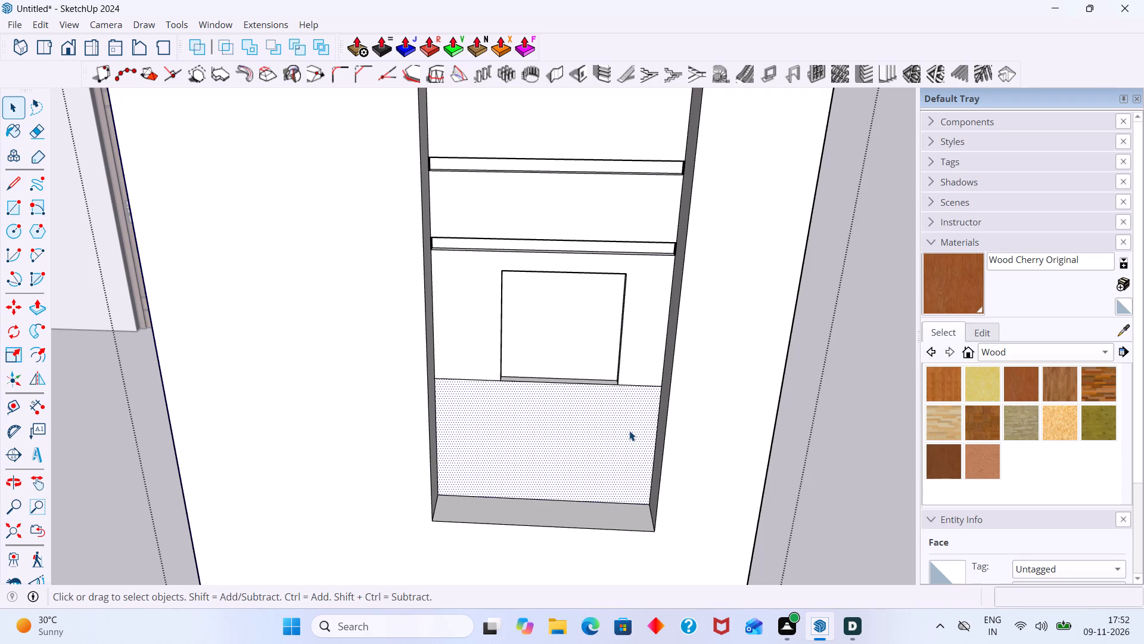
{"action": "left_click", "coordinate": [599, 78]}
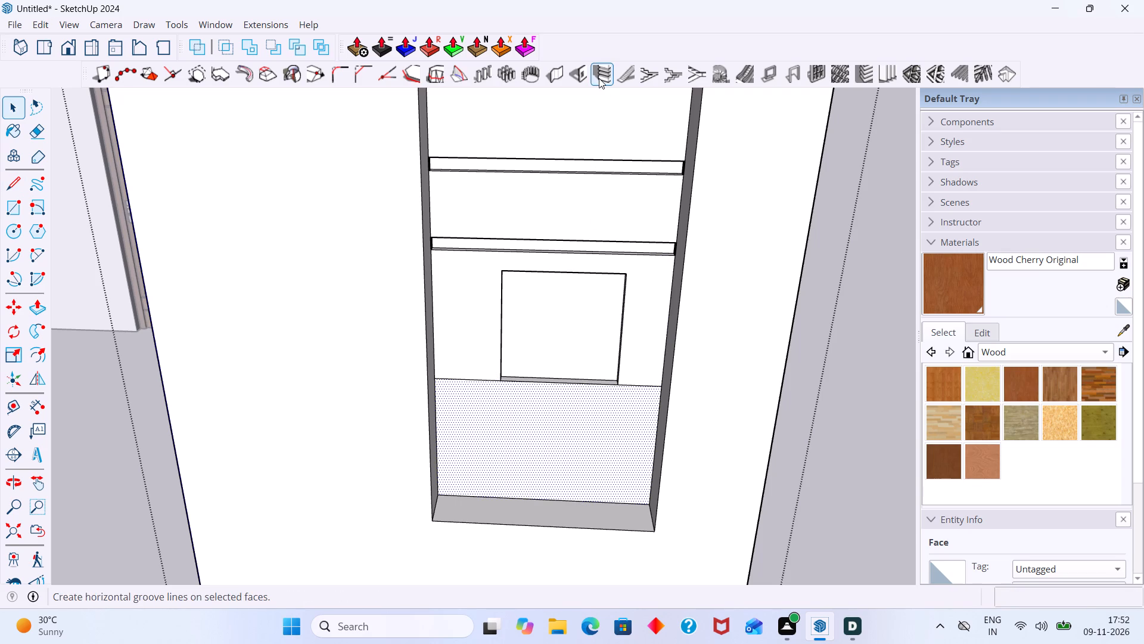
{"action": "left_click", "coordinate": [147, 335]}
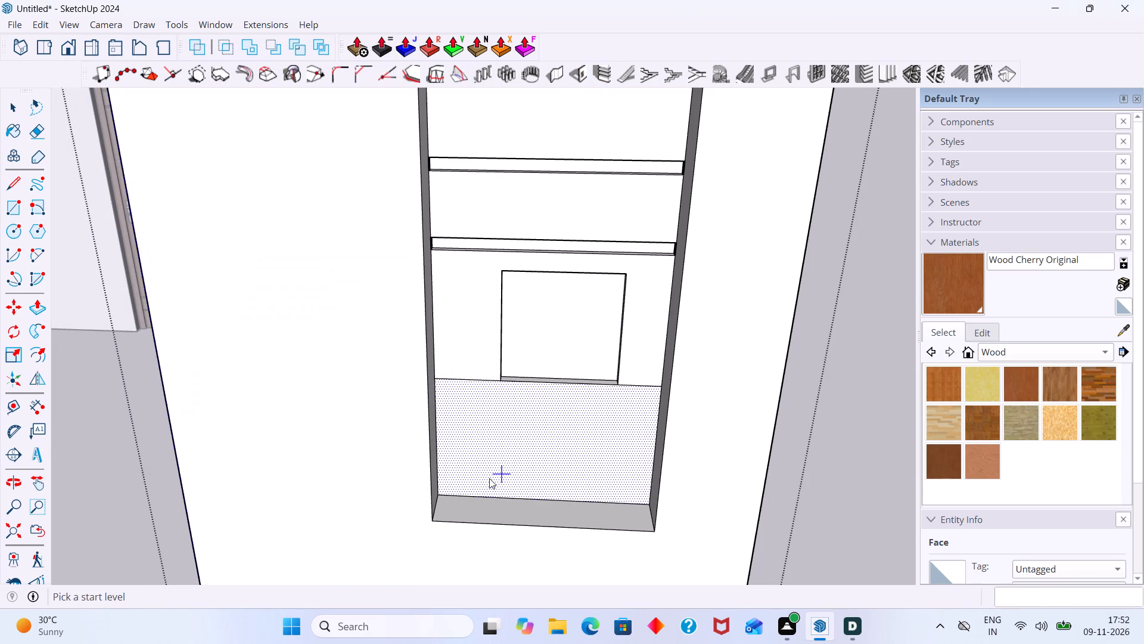
{"action": "scroll", "coordinate": [443, 482], "scroll_direction": "up", "scroll_amount": 4}
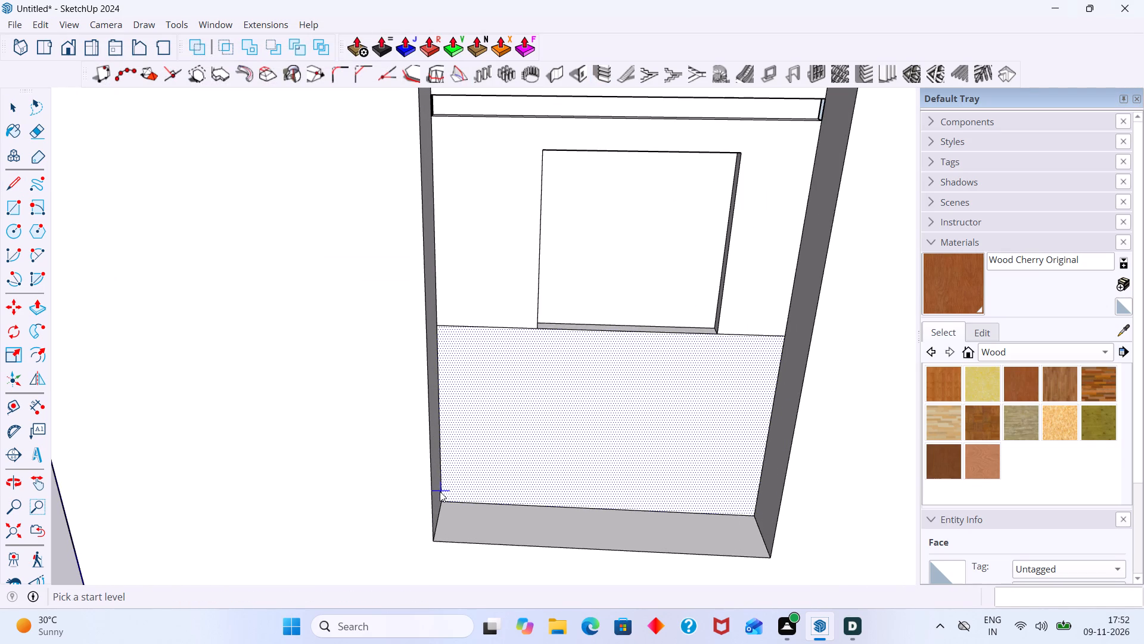
{"action": "double_click", "coordinate": [442, 493]}
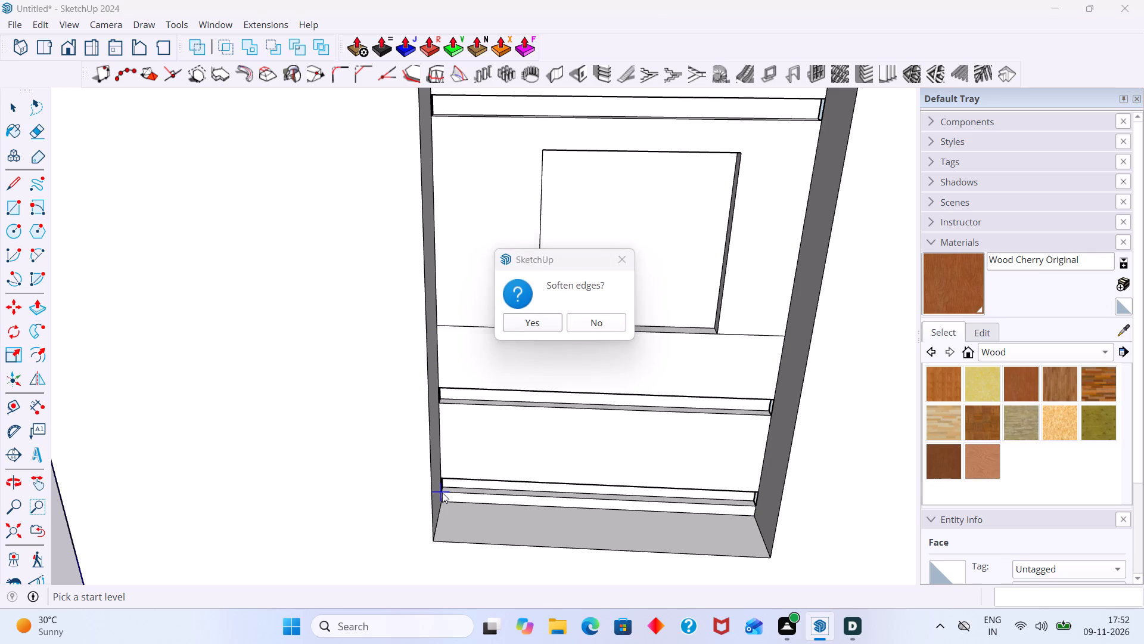
{"action": "key", "text": "space"}
Close the wall group and compare the grooved panel and its surrounding wall with the ground floor in the reference image.
{"action": "scroll", "coordinate": [595, 392], "scroll_direction": "down", "scroll_amount": 6}
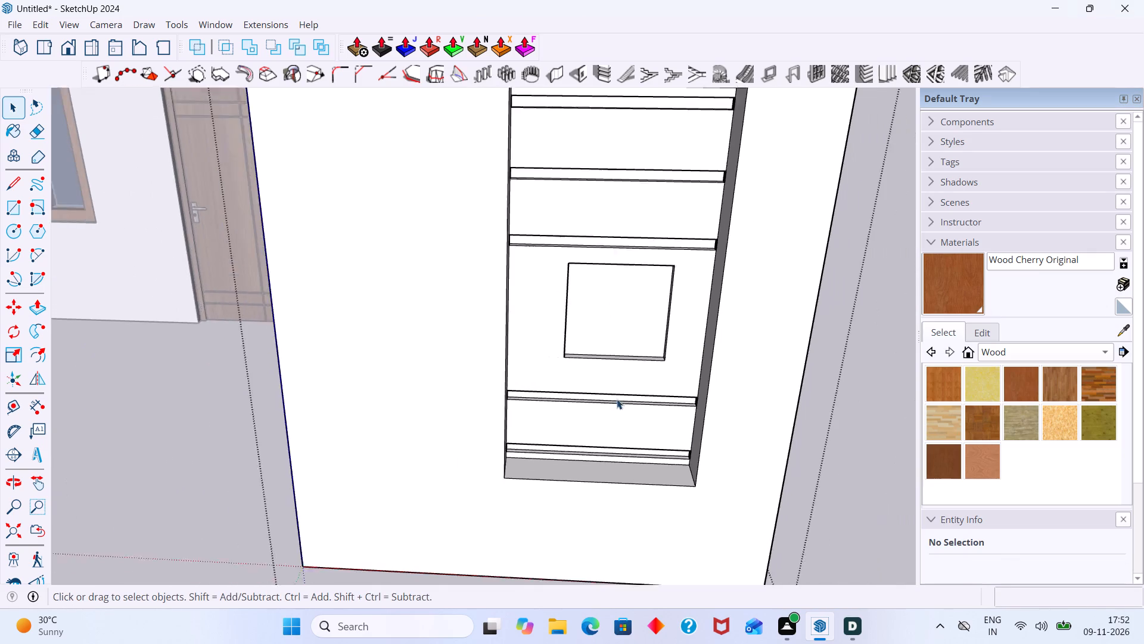
{"action": "scroll", "coordinate": [617, 399], "scroll_direction": "down", "scroll_amount": 6}
{"action": "scroll", "coordinate": [613, 420], "scroll_direction": "up", "scroll_amount": 3}
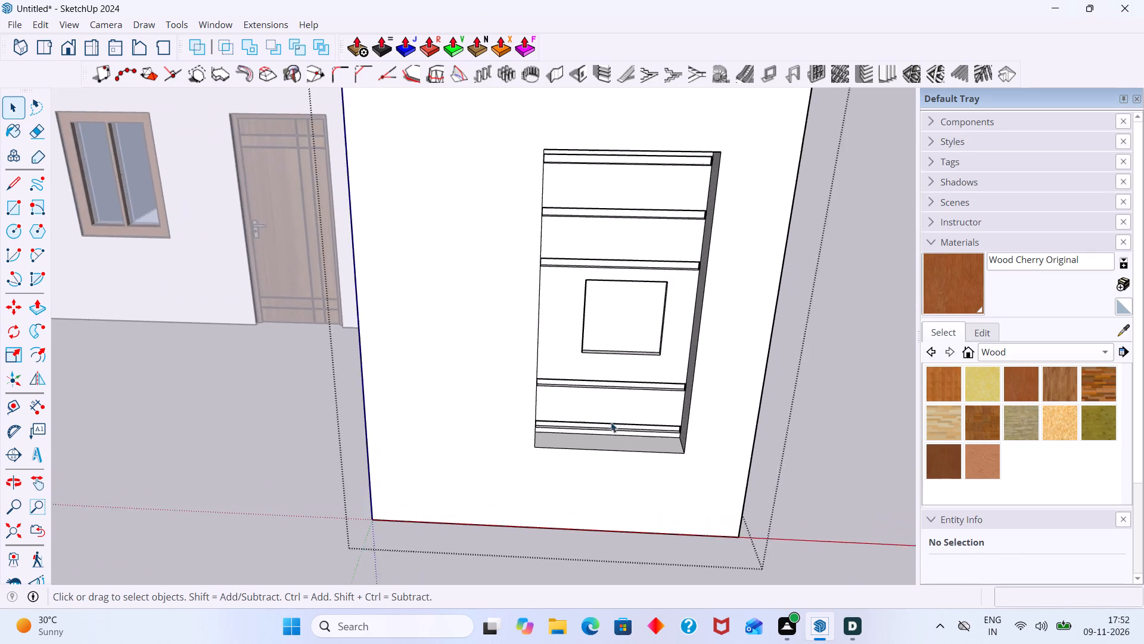
{"action": "scroll", "coordinate": [611, 422], "scroll_direction": "up", "scroll_amount": 8}
{"action": "scroll", "coordinate": [603, 412], "scroll_direction": "down", "scroll_amount": 20}
{"action": "scroll", "coordinate": [603, 412], "scroll_direction": "down", "scroll_amount": 2}
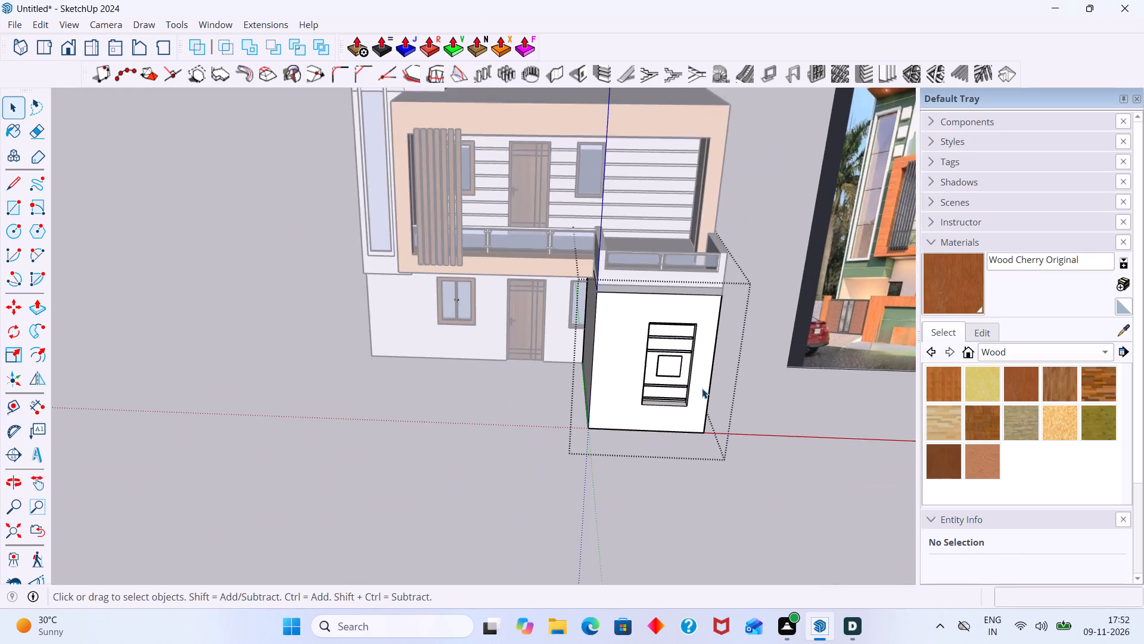
{"action": "scroll", "coordinate": [702, 388], "scroll_direction": "down", "scroll_amount": 2}
{"action": "middle_click_drag", "start_coordinate": [702, 376], "coordinate": [370, 371], "text": "shift"}
{"action": "scroll", "coordinate": [615, 349], "scroll_direction": "up", "scroll_amount": 2}
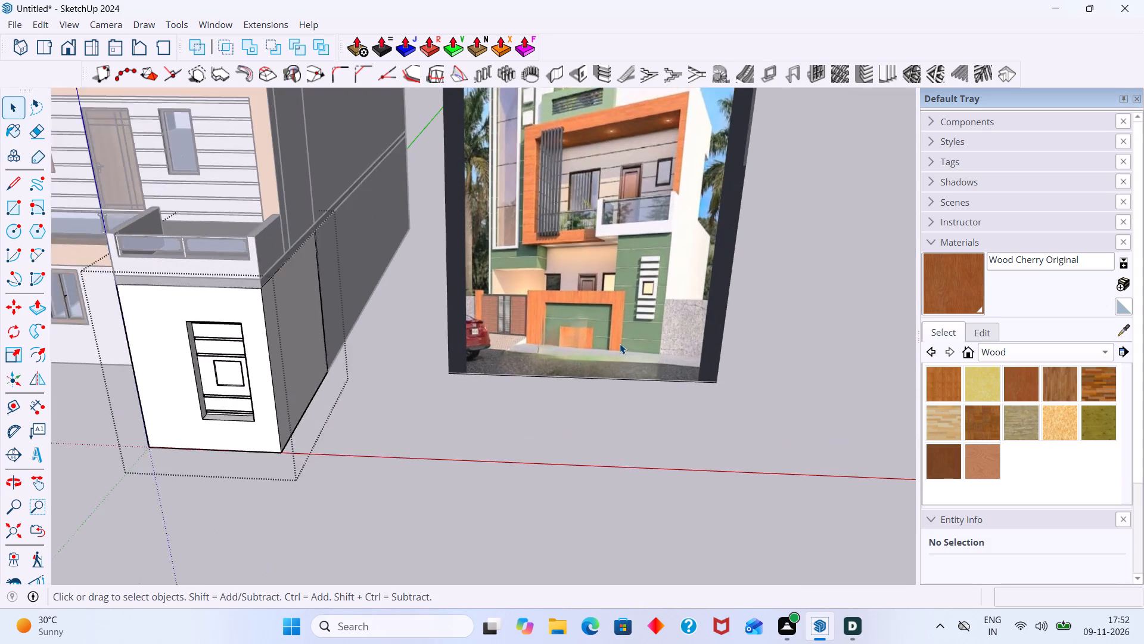
{"action": "scroll", "coordinate": [620, 343], "scroll_direction": "up", "scroll_amount": 3}
{"action": "scroll", "coordinate": [386, 420], "scroll_direction": "down", "scroll_amount": 4}
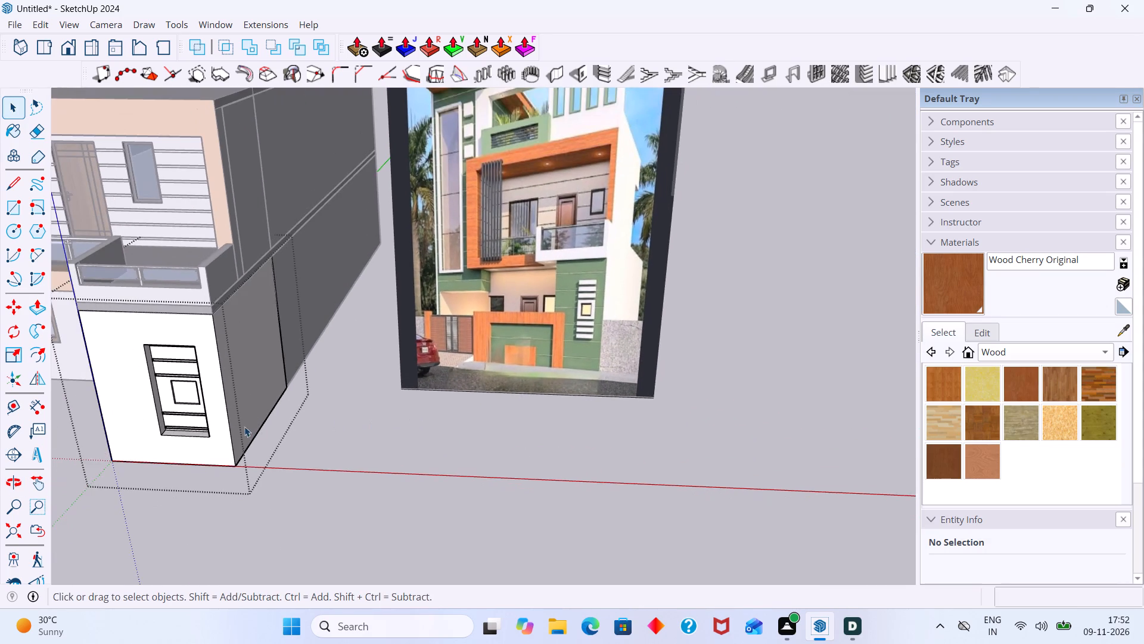
{"action": "middle_click_drag", "start_coordinate": [244, 426], "coordinate": [325, 415]}
{"action": "left_click", "coordinate": [343, 441]}
{"action": "scroll", "coordinate": [324, 431], "scroll_direction": "down", "scroll_amount": 4}
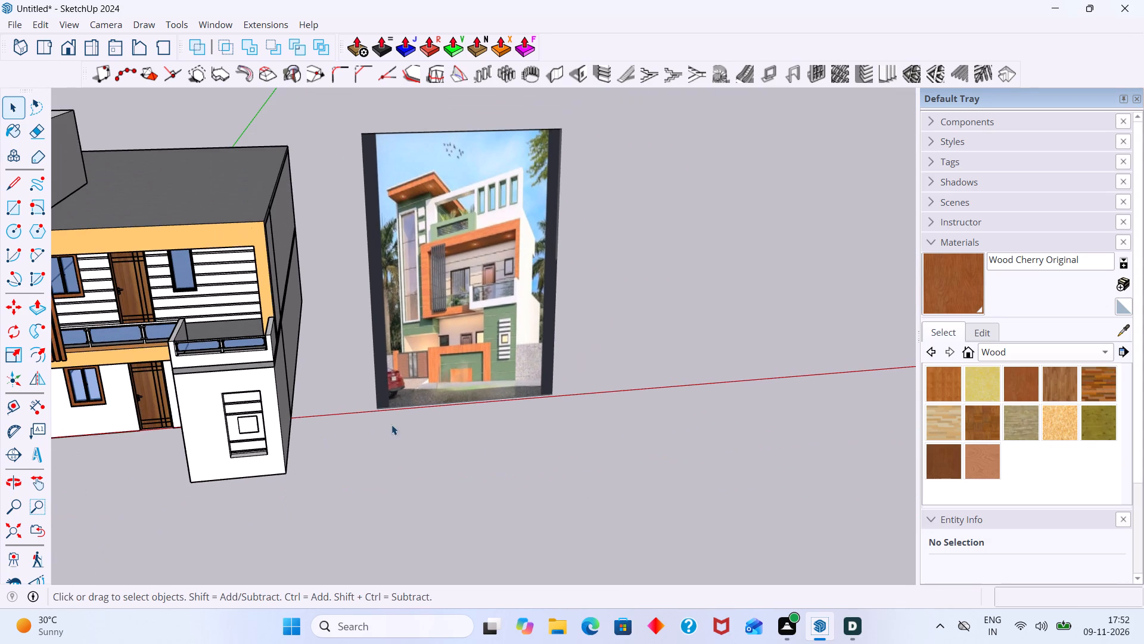
{"action": "scroll", "coordinate": [463, 405], "scroll_direction": "up", "scroll_amount": 12}
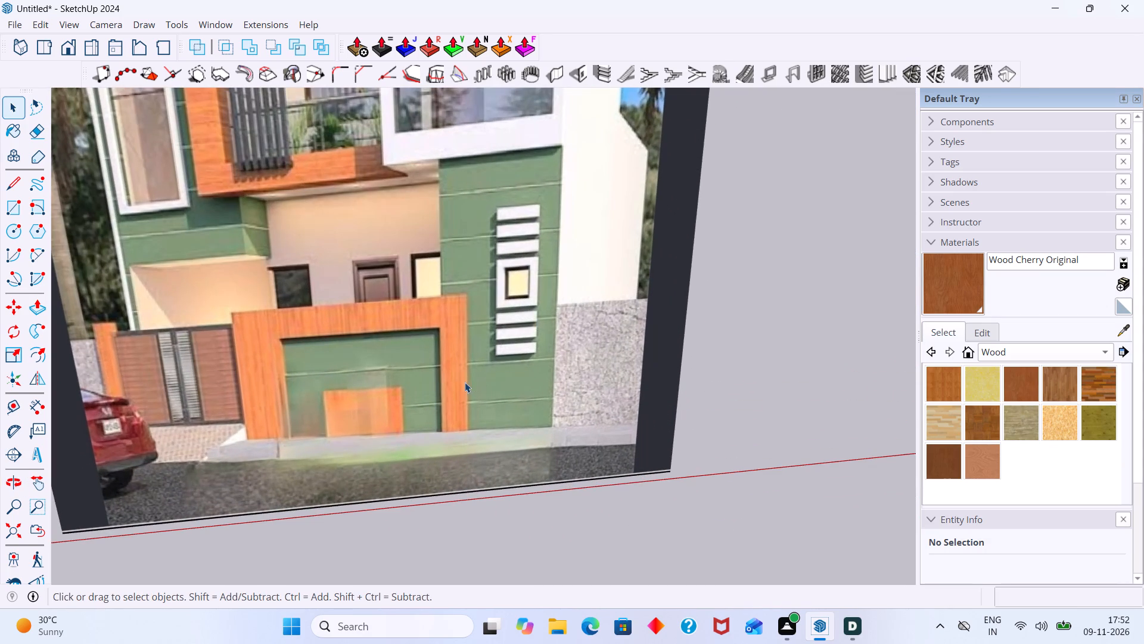
{"action": "middle_click_drag", "start_coordinate": [449, 387], "coordinate": [505, 373]}
{"action": "scroll", "coordinate": [468, 391], "scroll_direction": "down", "scroll_amount": 5}
{"action": "middle_click_drag", "start_coordinate": [436, 408], "coordinate": [677, 342]}
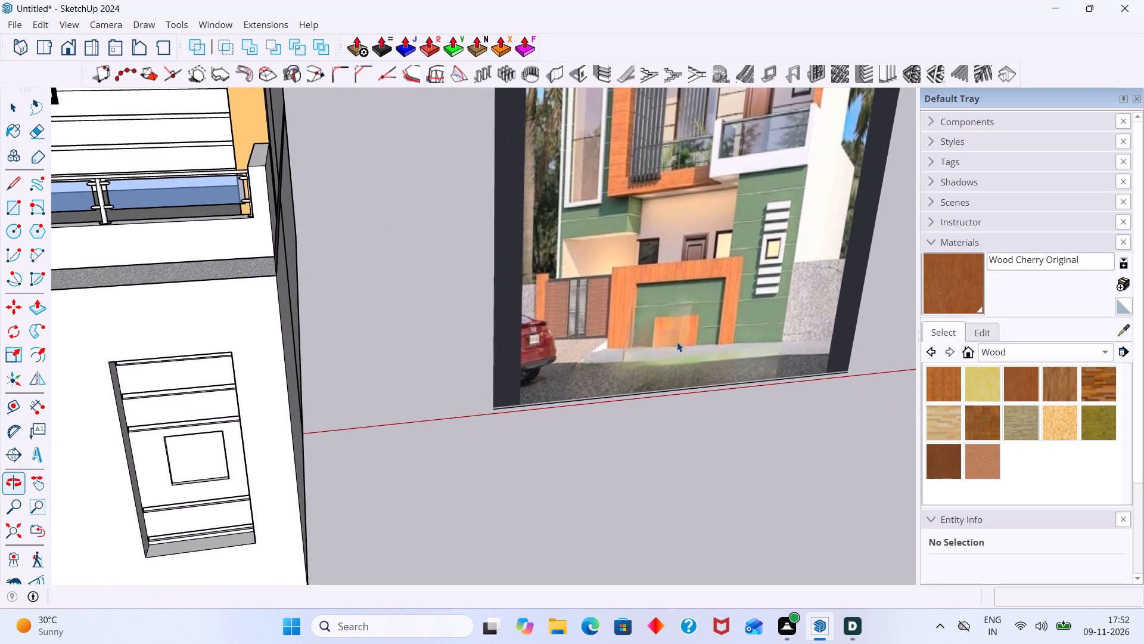
{"action": "middle_click_drag", "start_coordinate": [677, 342], "coordinate": [683, 339]}
{"action": "scroll", "coordinate": [604, 369], "scroll_direction": "down", "scroll_amount": 6}
{"action": "middle_click_drag", "start_coordinate": [562, 383], "coordinate": [642, 309]}
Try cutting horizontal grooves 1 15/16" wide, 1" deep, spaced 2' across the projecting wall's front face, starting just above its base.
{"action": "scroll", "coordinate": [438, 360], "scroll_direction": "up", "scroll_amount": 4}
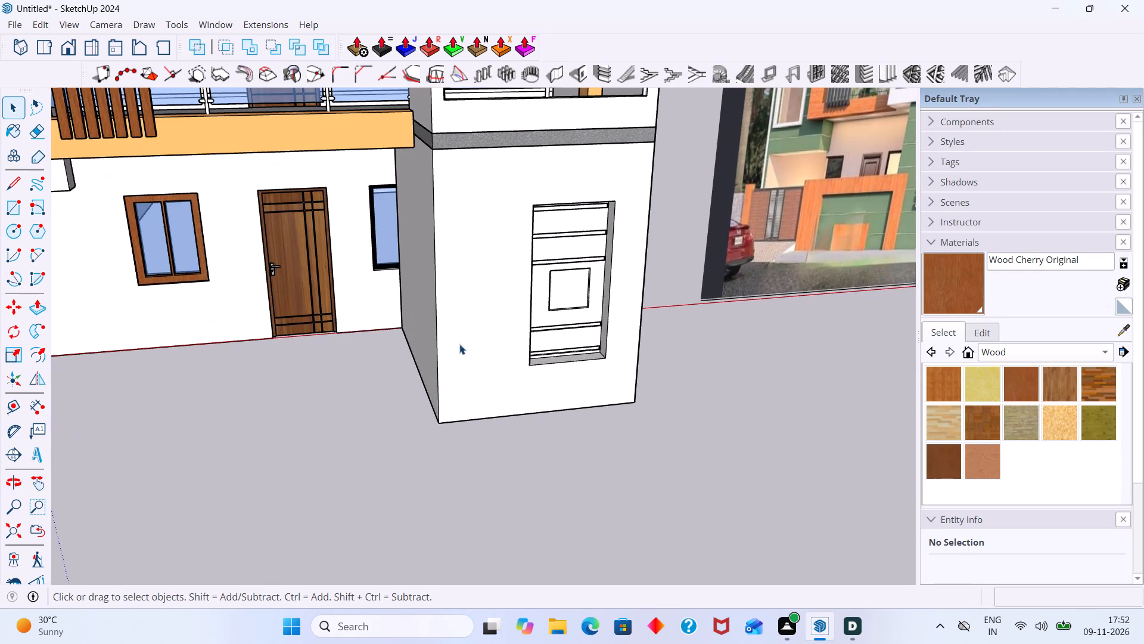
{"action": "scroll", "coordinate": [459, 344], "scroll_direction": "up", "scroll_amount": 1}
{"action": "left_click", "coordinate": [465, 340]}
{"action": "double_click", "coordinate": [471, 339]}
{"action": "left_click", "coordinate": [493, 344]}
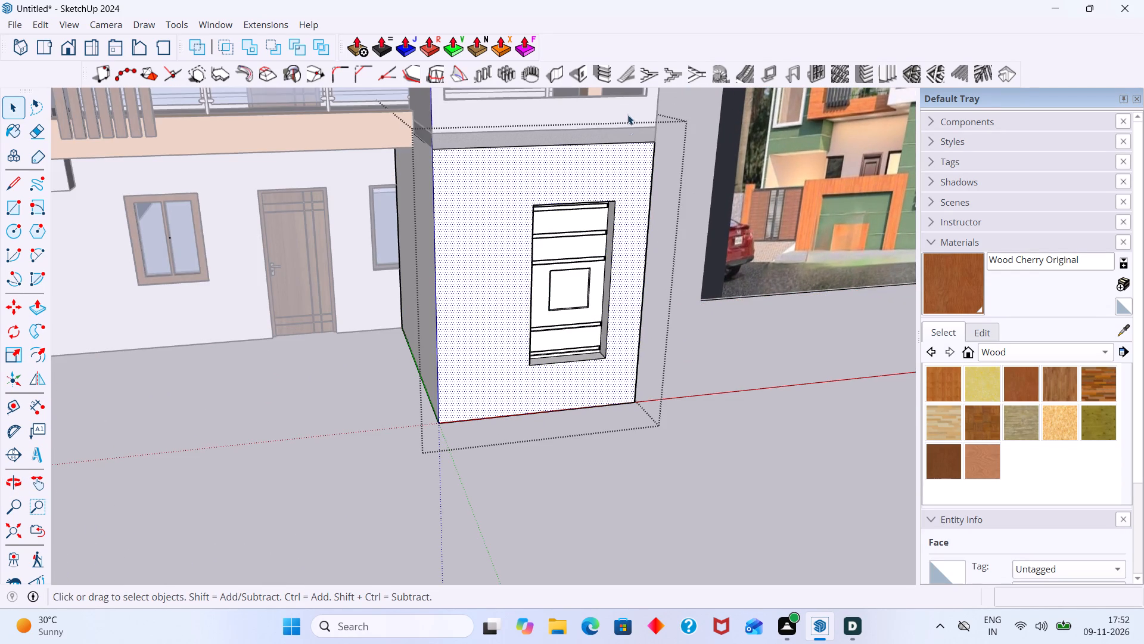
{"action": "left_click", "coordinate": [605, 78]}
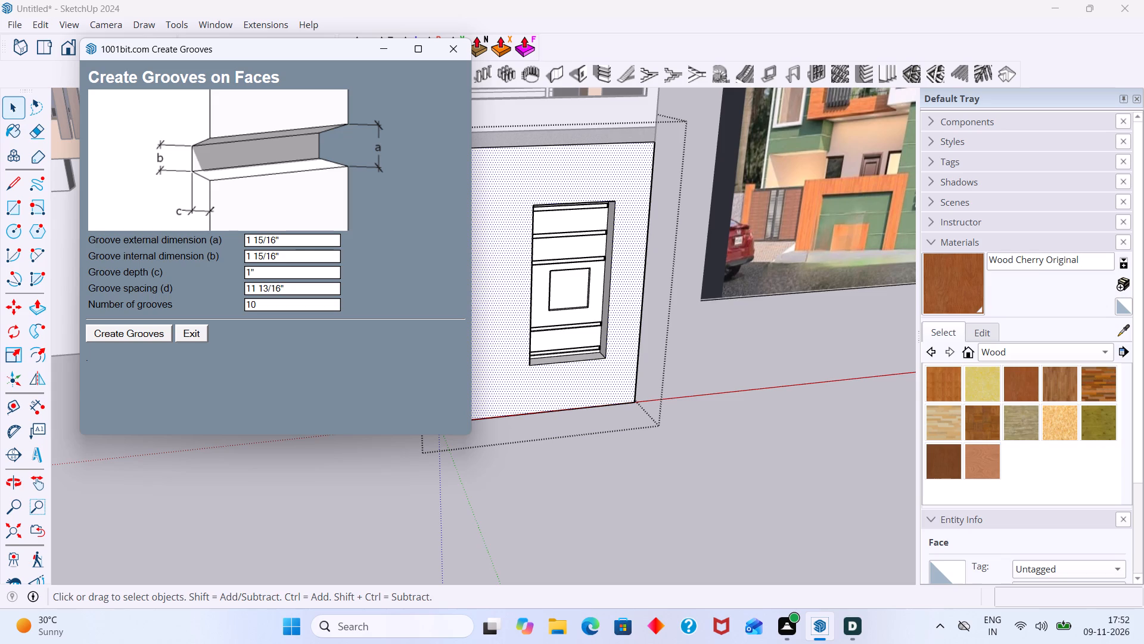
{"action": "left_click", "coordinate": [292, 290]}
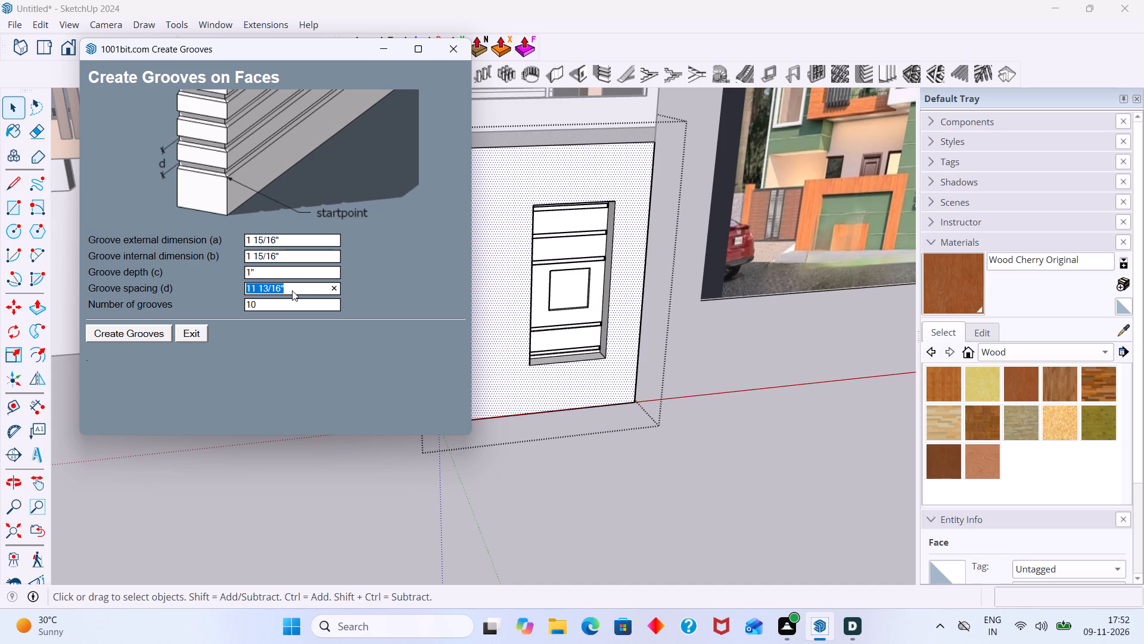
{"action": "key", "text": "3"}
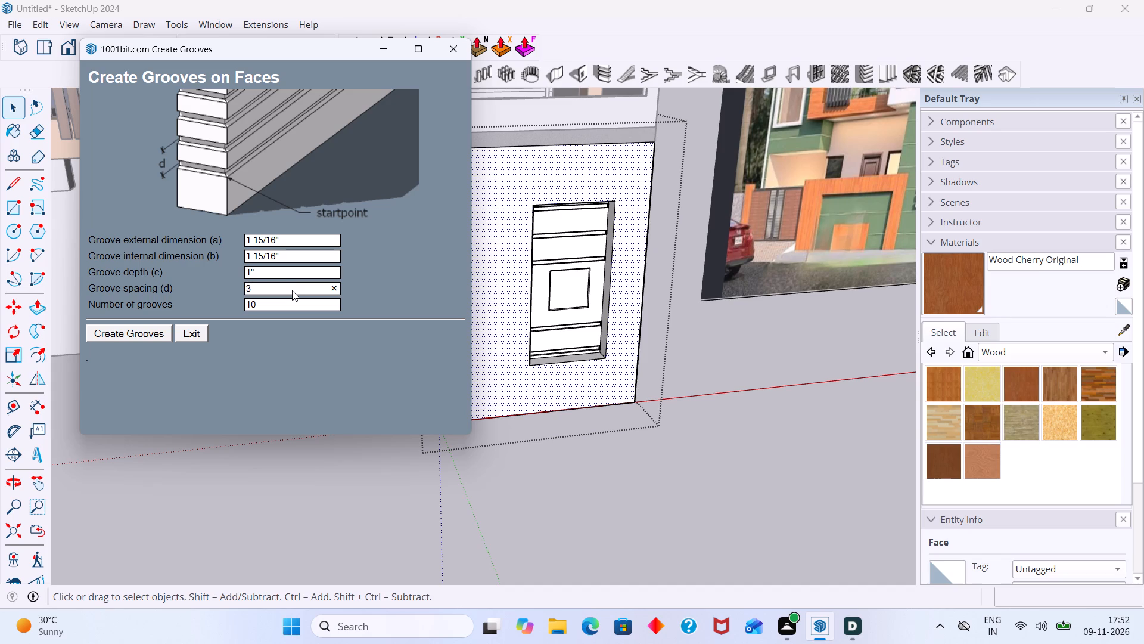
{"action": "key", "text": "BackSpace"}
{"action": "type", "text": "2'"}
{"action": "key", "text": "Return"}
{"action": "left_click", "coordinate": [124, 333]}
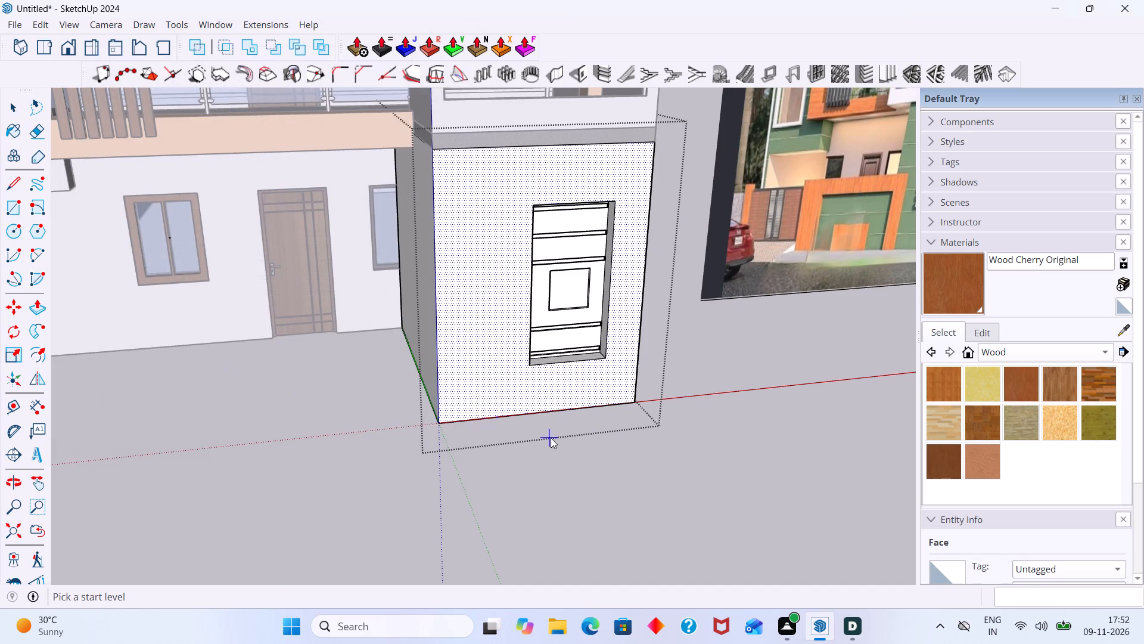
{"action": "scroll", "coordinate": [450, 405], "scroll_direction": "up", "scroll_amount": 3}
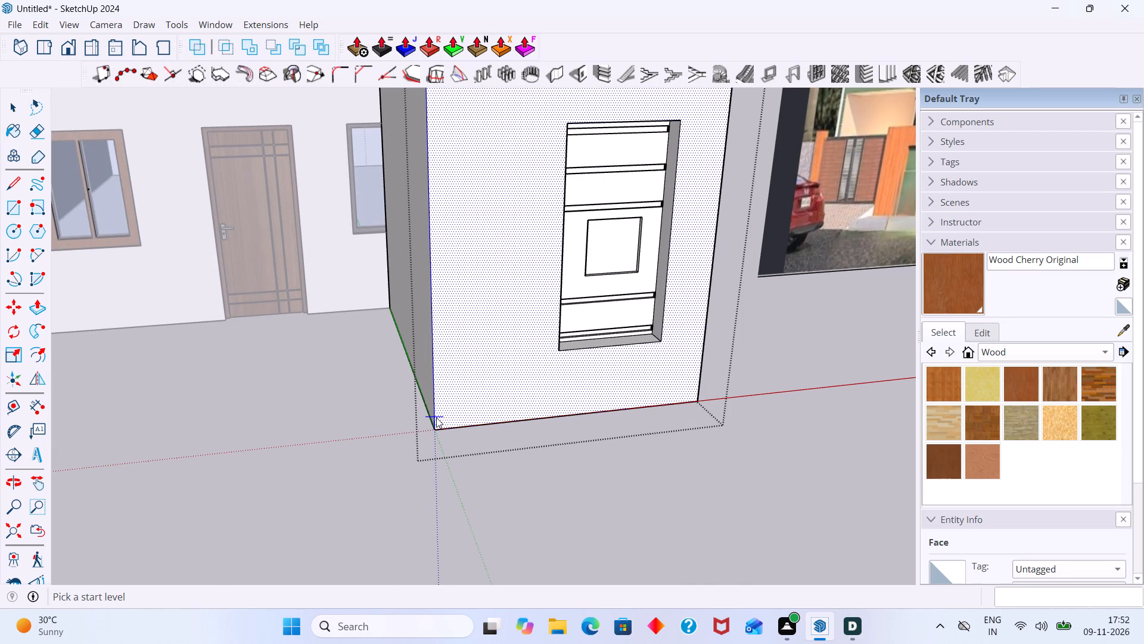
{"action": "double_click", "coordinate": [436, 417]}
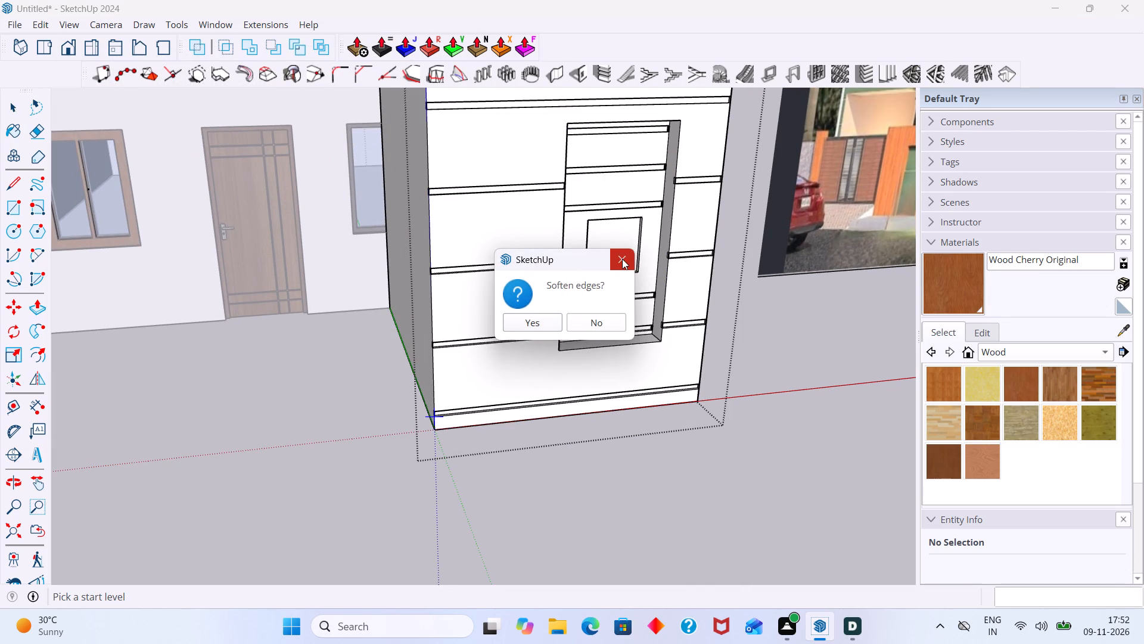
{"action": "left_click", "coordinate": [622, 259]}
Compare the front wall's groove lines with those on the green wall in the reference image.
{"action": "scroll", "coordinate": [629, 336], "scroll_direction": "down", "scroll_amount": 6}
{"action": "middle_click_drag", "start_coordinate": [635, 348], "coordinate": [601, 338]}
{"action": "scroll", "coordinate": [632, 348], "scroll_direction": "down", "scroll_amount": 4}
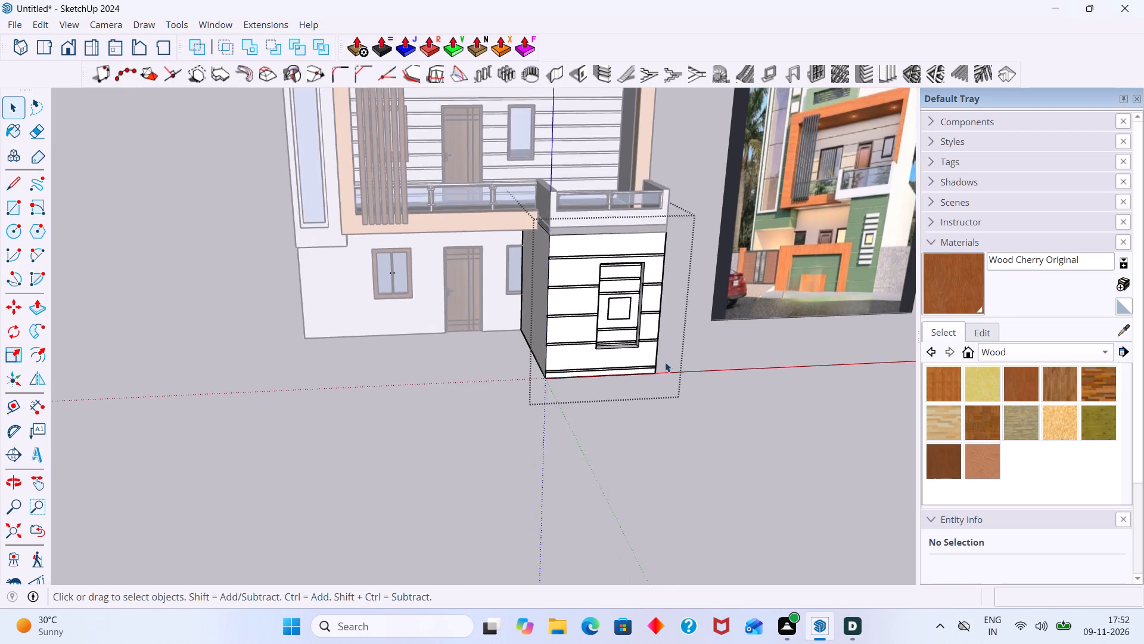
{"action": "scroll", "coordinate": [665, 362], "scroll_direction": "down", "scroll_amount": 1}
{"action": "middle_click_drag", "start_coordinate": [732, 380], "coordinate": [788, 380]}
{"action": "scroll", "coordinate": [757, 331], "scroll_direction": "up", "scroll_amount": 2}
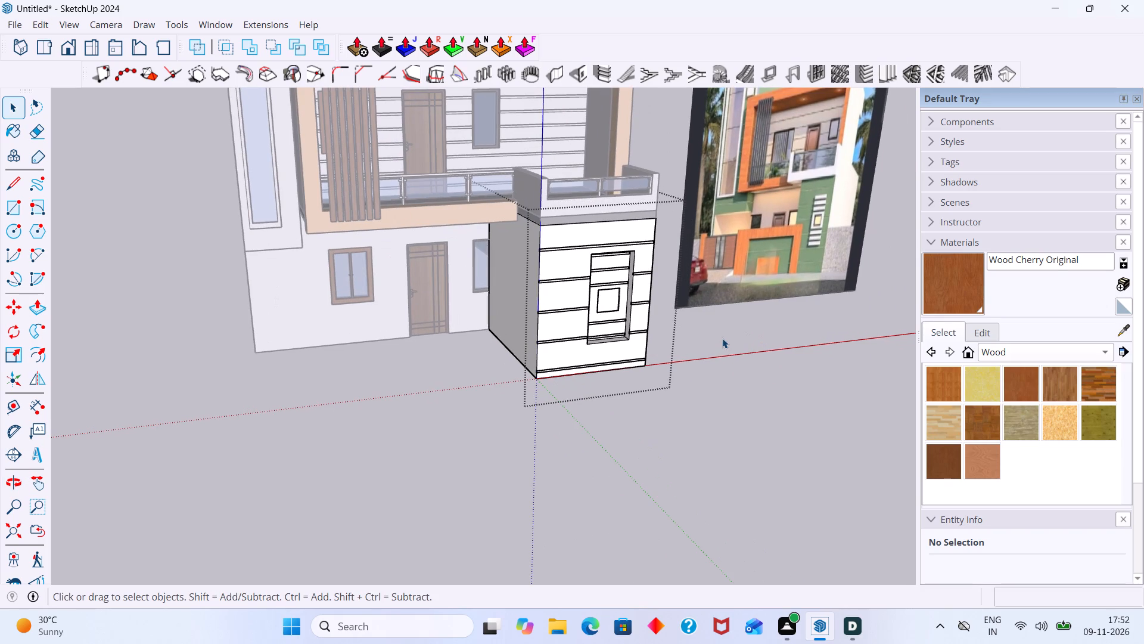
{"action": "scroll", "coordinate": [826, 267], "scroll_direction": "up", "scroll_amount": 11}
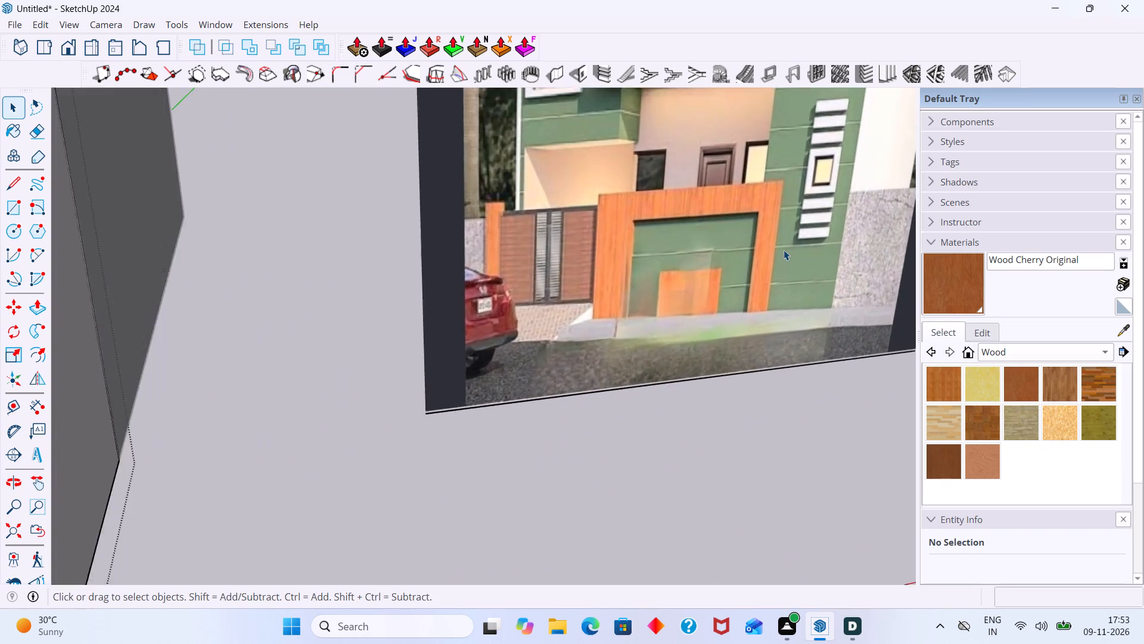
{"action": "scroll", "coordinate": [784, 250], "scroll_direction": "up", "scroll_amount": 3}
{"action": "scroll", "coordinate": [772, 264], "scroll_direction": "down", "scroll_amount": 6}
{"action": "middle_click_drag", "start_coordinate": [779, 300], "coordinate": [797, 329]}
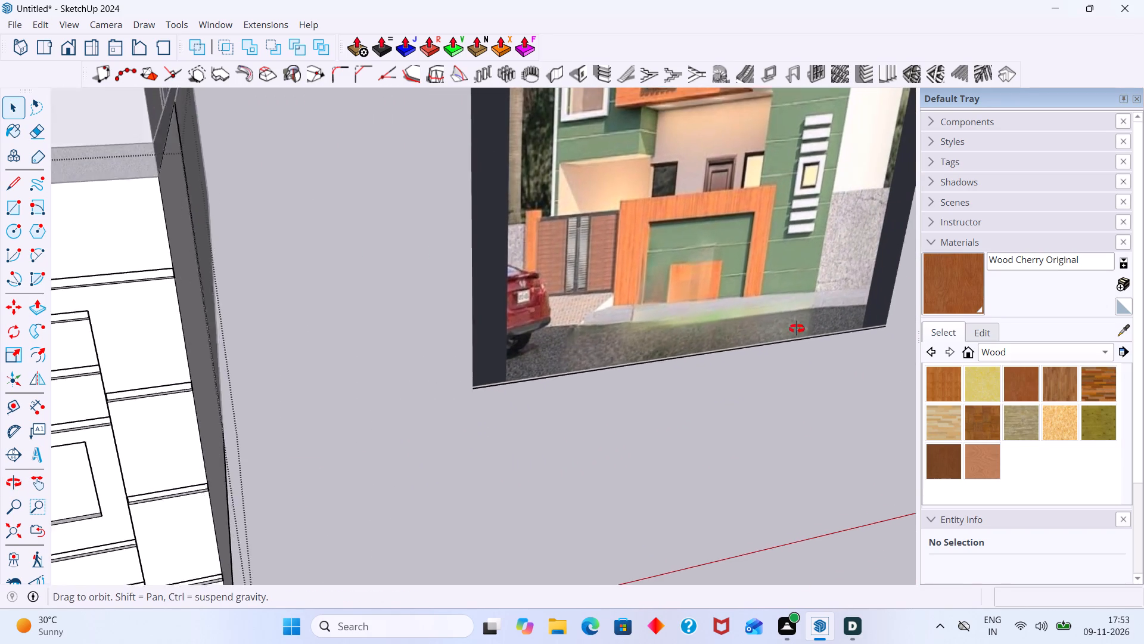
{"action": "middle_click_drag", "start_coordinate": [797, 329], "coordinate": [760, 273]}
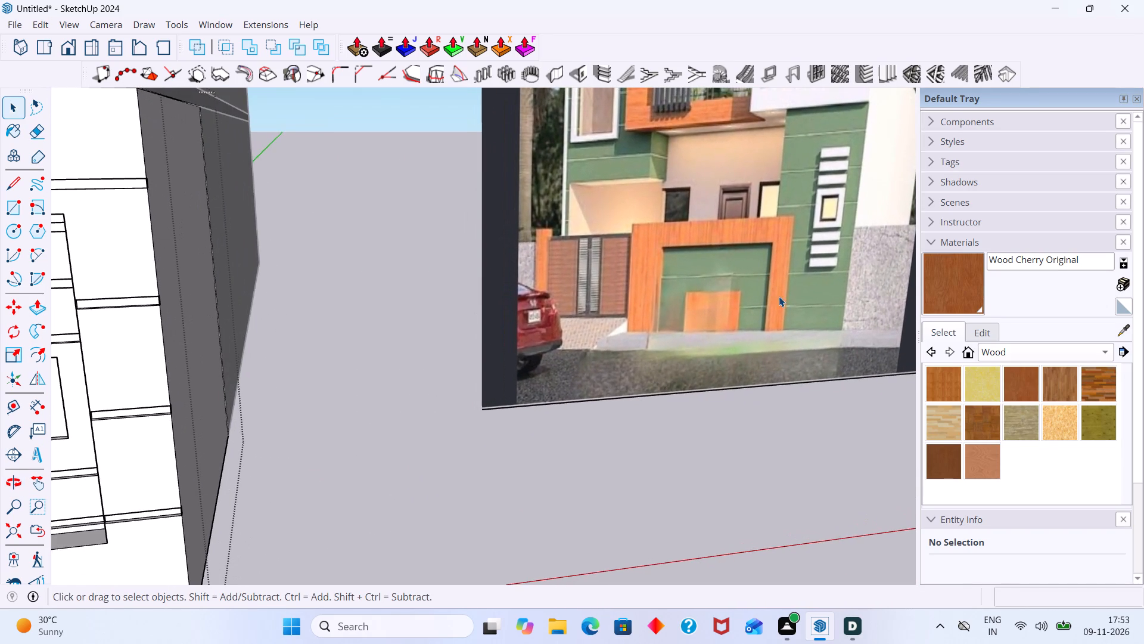
{"action": "scroll", "coordinate": [796, 301], "scroll_direction": "down", "scroll_amount": 6}
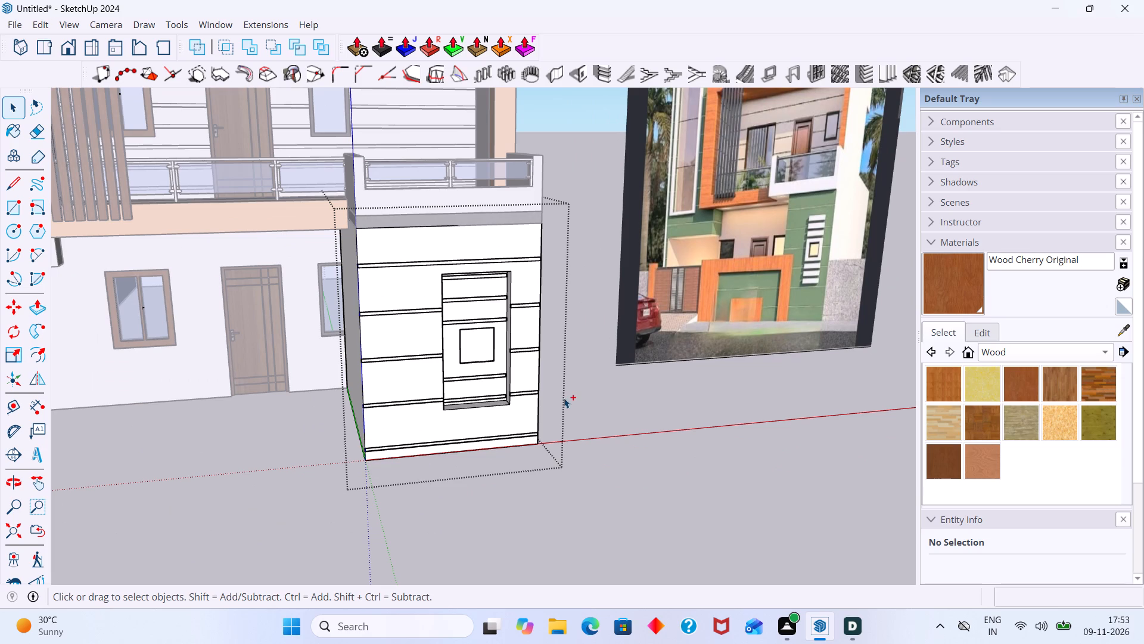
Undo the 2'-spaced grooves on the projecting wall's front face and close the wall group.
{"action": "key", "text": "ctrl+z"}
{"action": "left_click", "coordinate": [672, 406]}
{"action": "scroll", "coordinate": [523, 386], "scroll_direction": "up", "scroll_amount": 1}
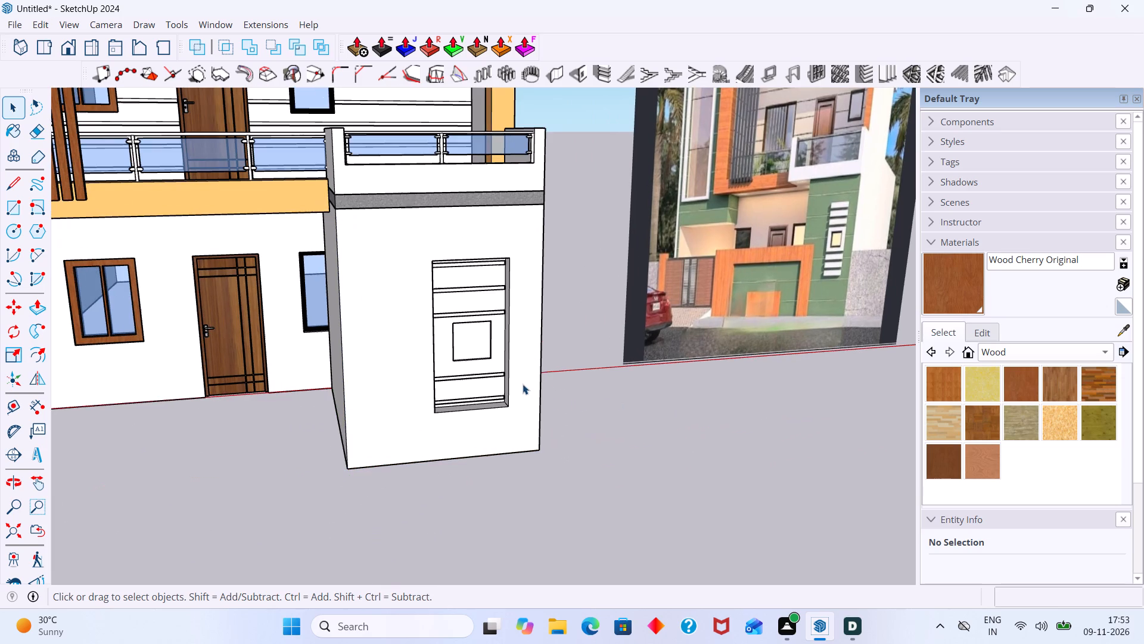